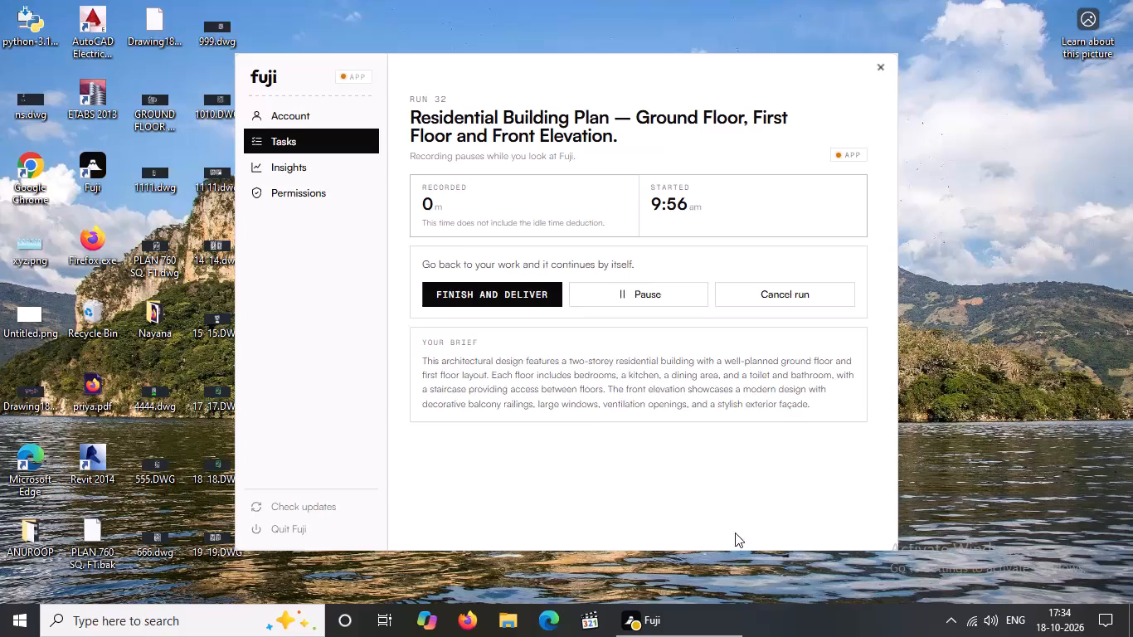
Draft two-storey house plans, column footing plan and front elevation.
Launch AutoCAD Electrical 2015 - English from the desktop.
drag(85, 32, 83, 40)
click(80, 42)
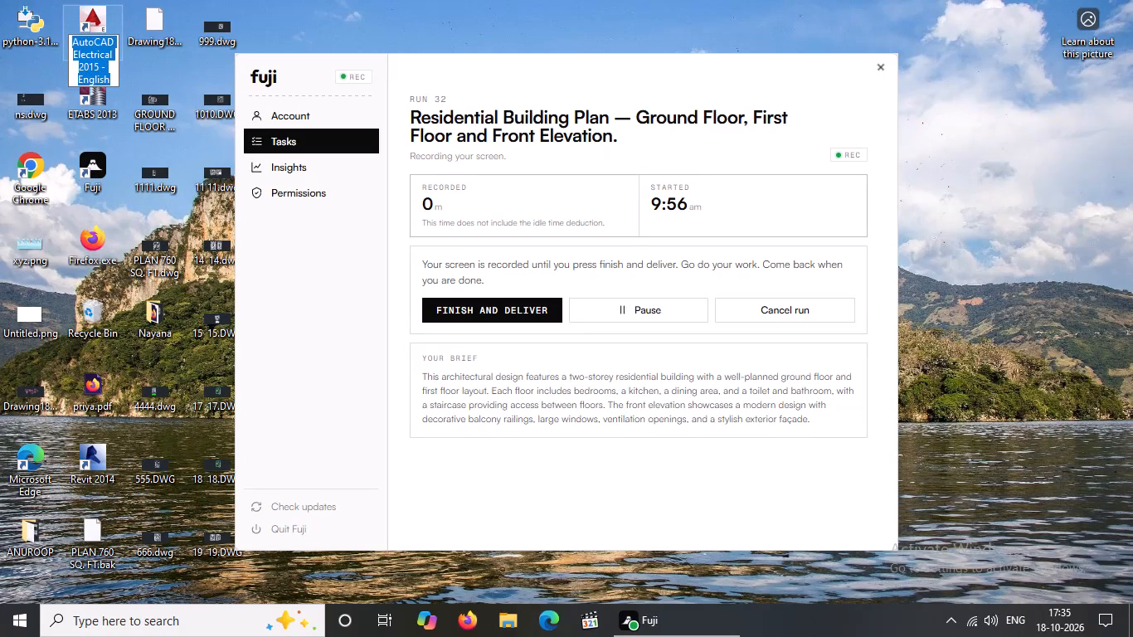
double_click(83, 13)
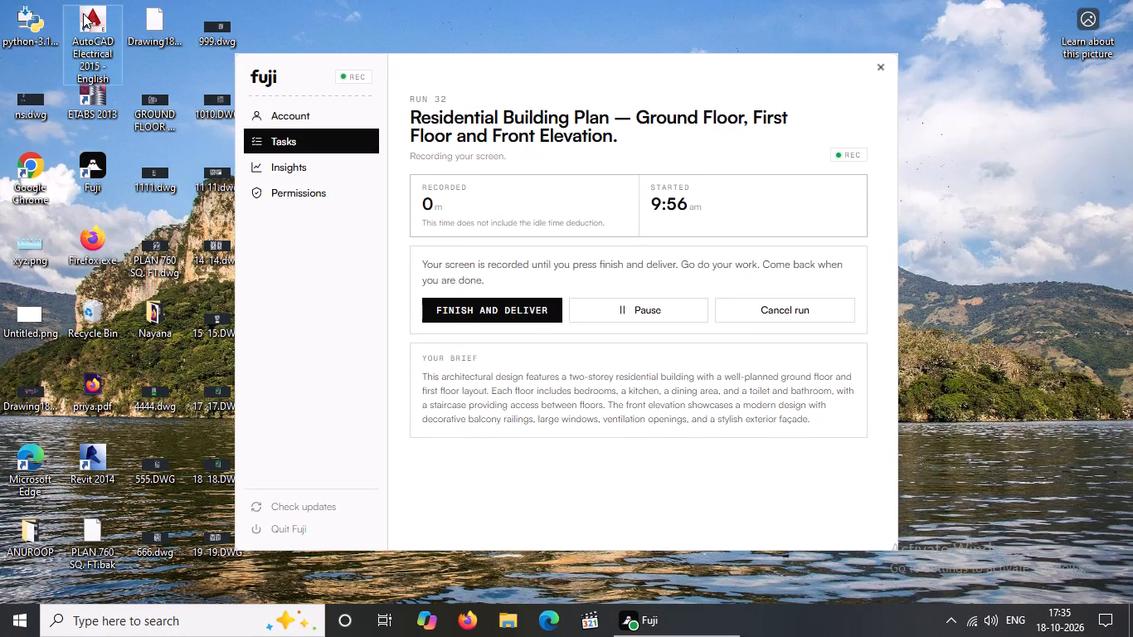
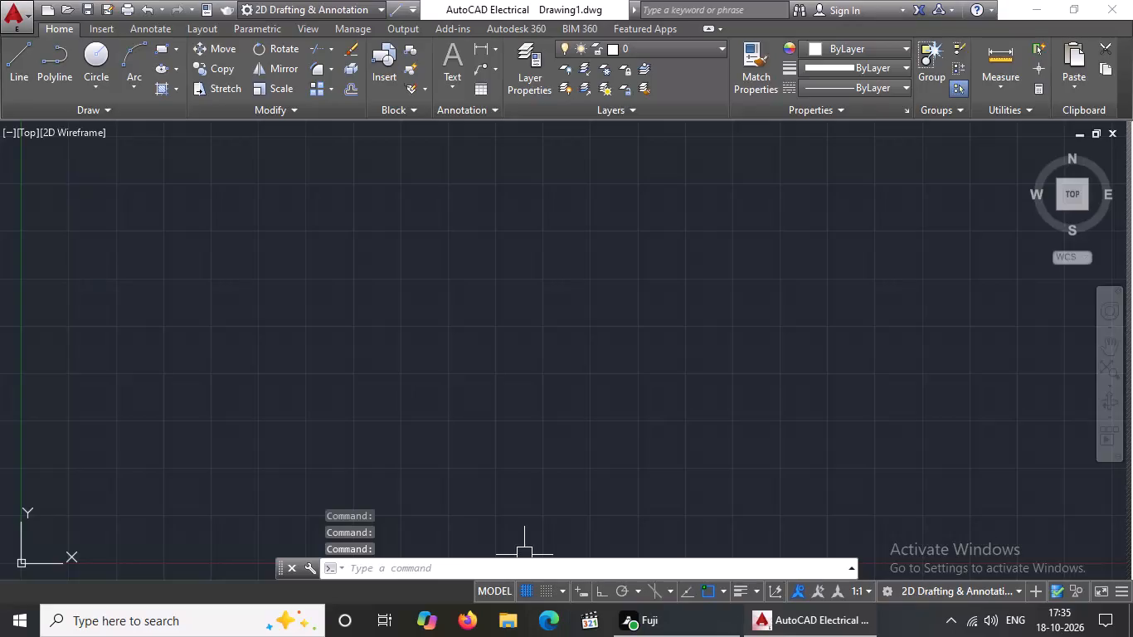
Turn on log file recording for the drawing with the LOGFILEON command.
click(460, 566)
text(logfile)
text(on)
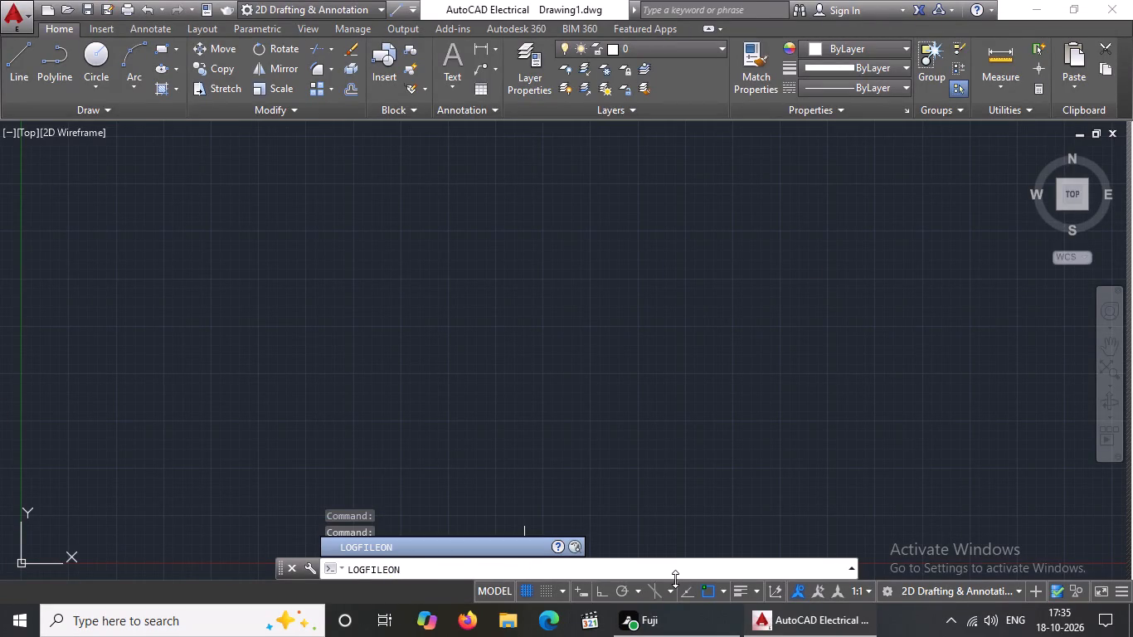
key(Return)
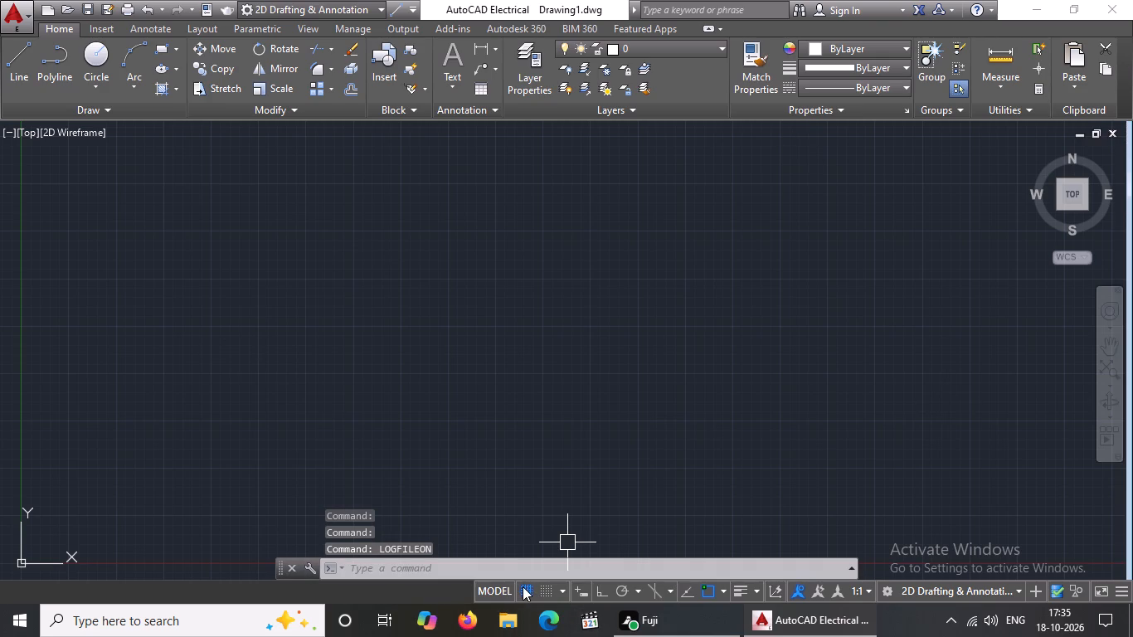
Turn the grid display off and switch ortho mode on.
click(523, 586)
click(599, 586)
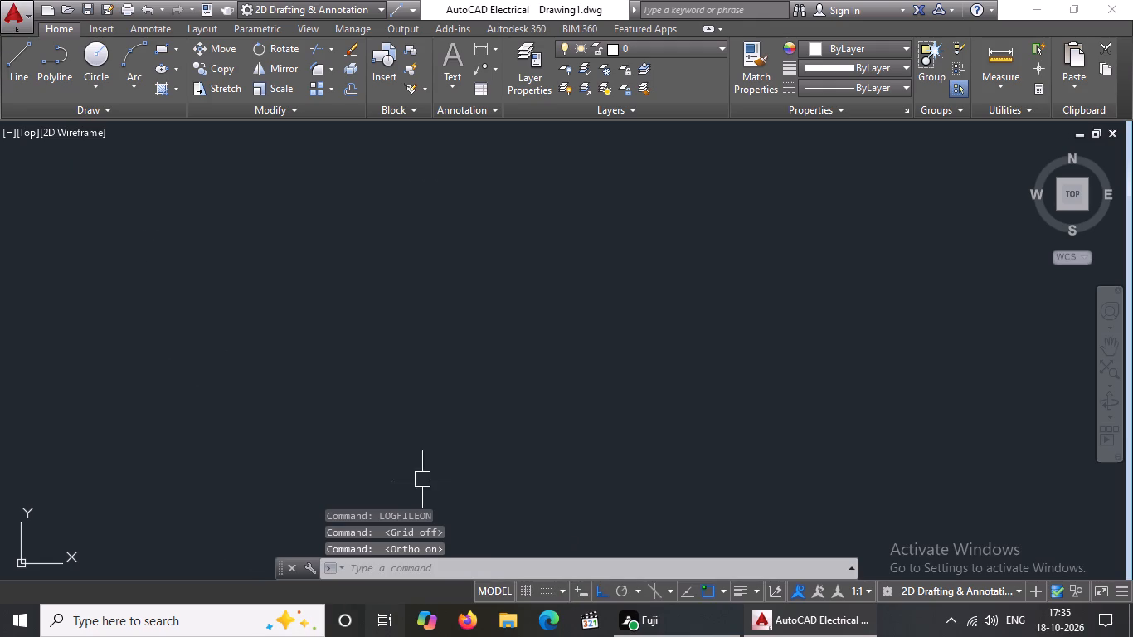
Run the LOGFILEON command again to make sure log file recording is on.
scroll(441, 465, down, 1)
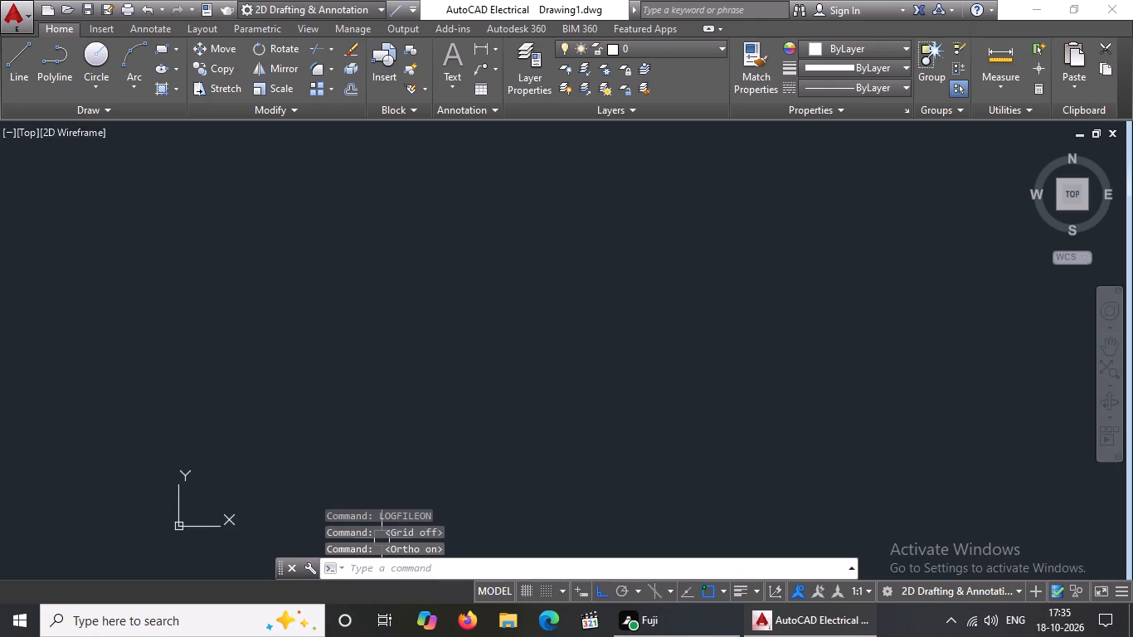
click(390, 571)
text(lo)
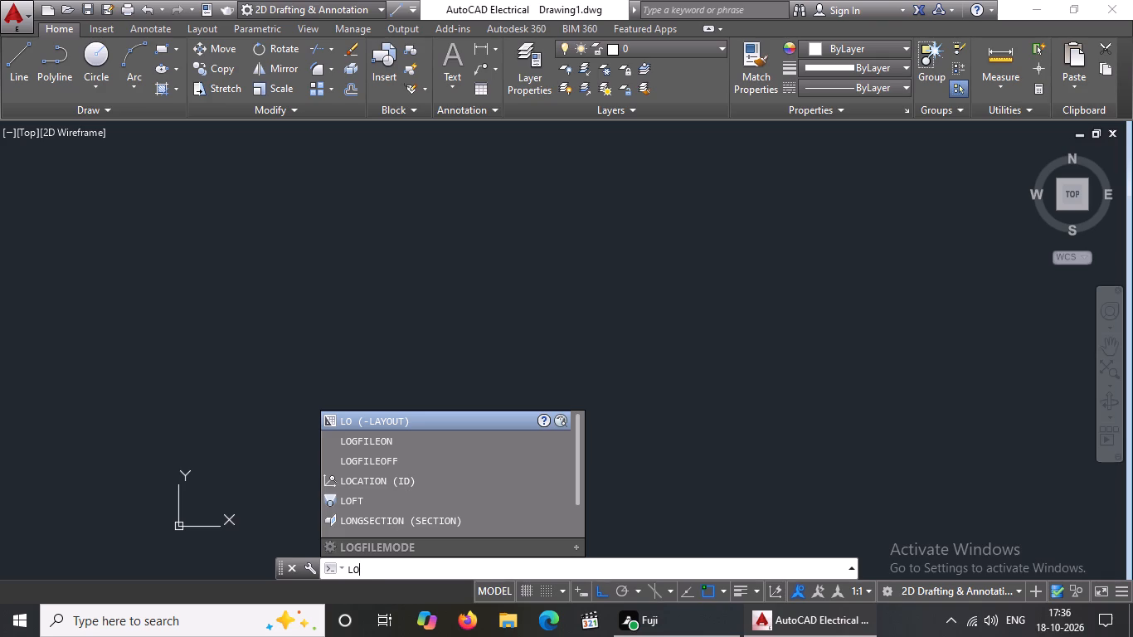
text(gfil)
key(e)
text(obn)
key(BackSpace)
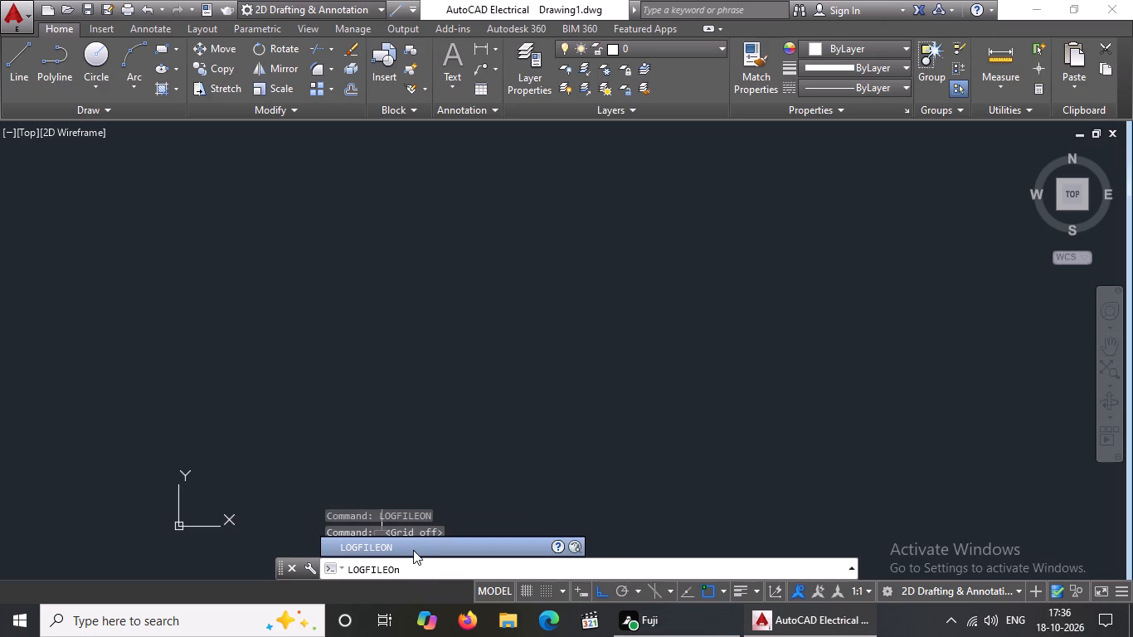
click(414, 550)
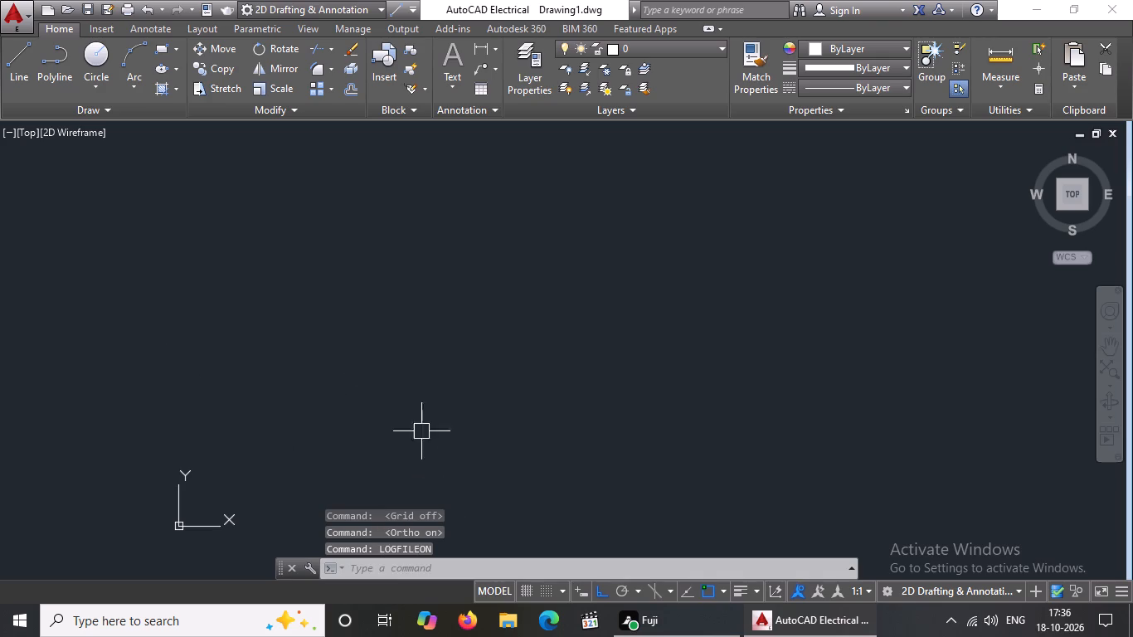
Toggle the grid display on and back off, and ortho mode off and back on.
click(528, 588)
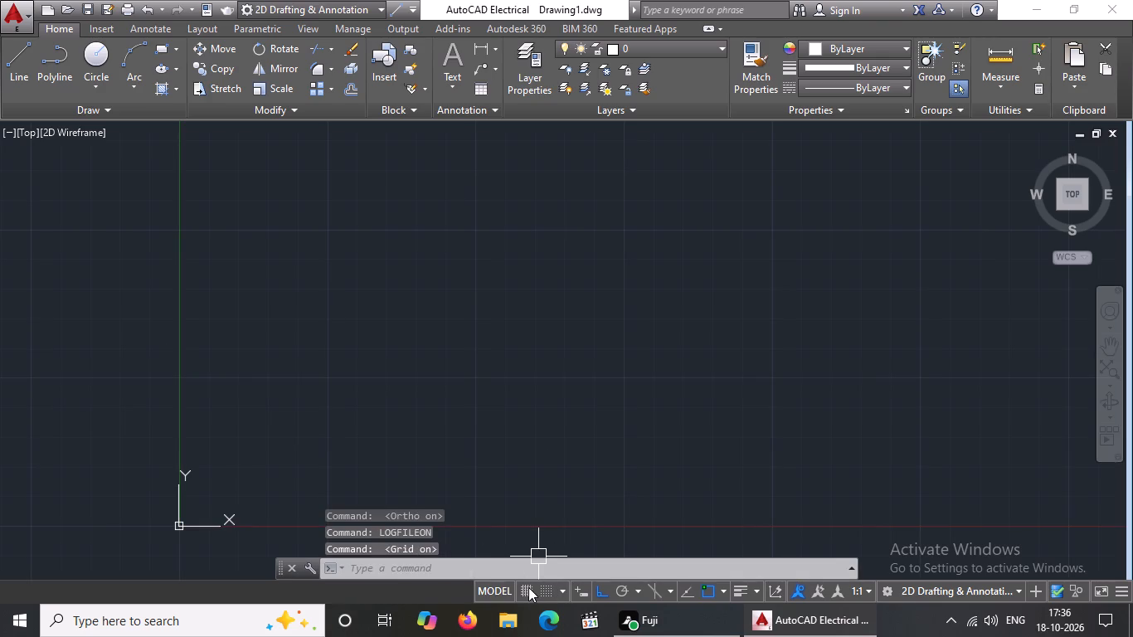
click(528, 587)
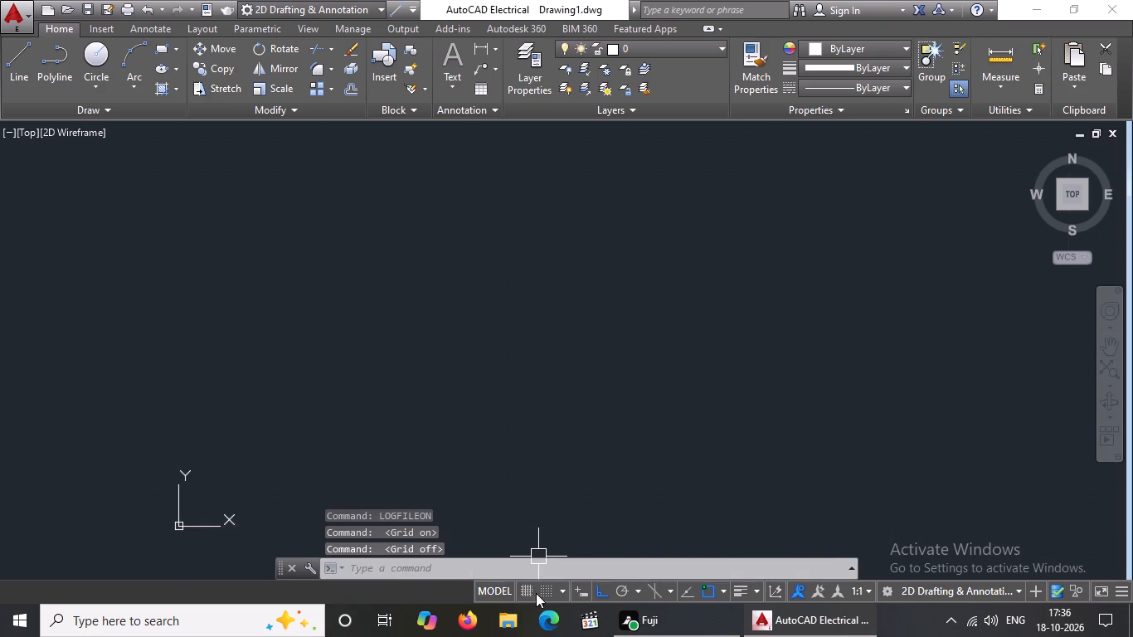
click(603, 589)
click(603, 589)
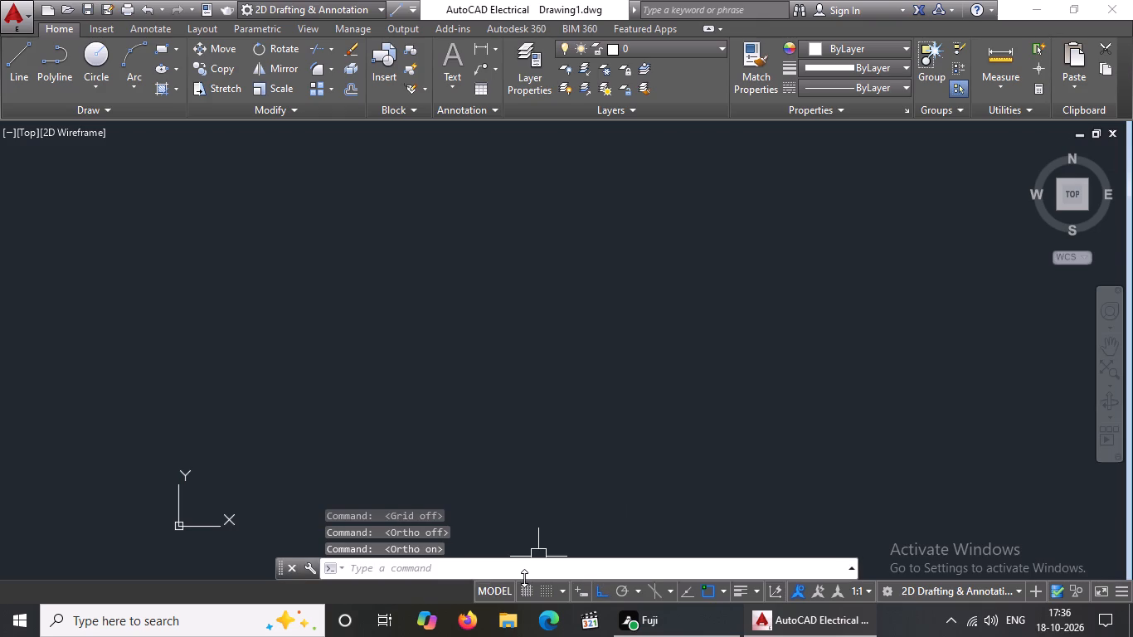
Configure the drawing units to Architectural length with 0'-0 1/2" precision and Inches as the insertion scale.
text(un)
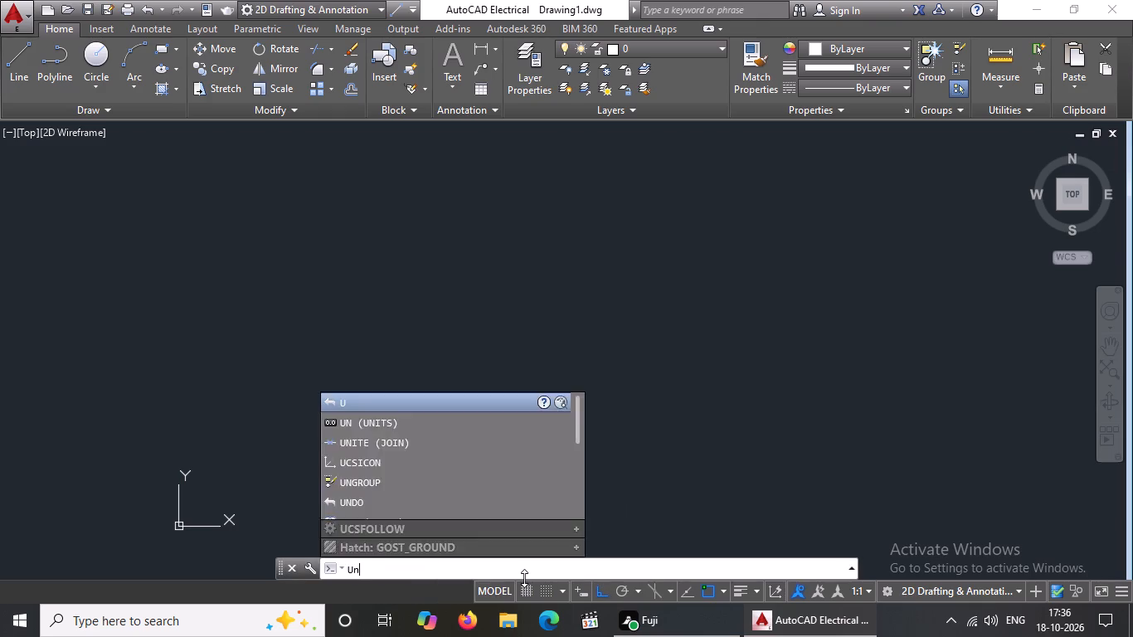
key(space)
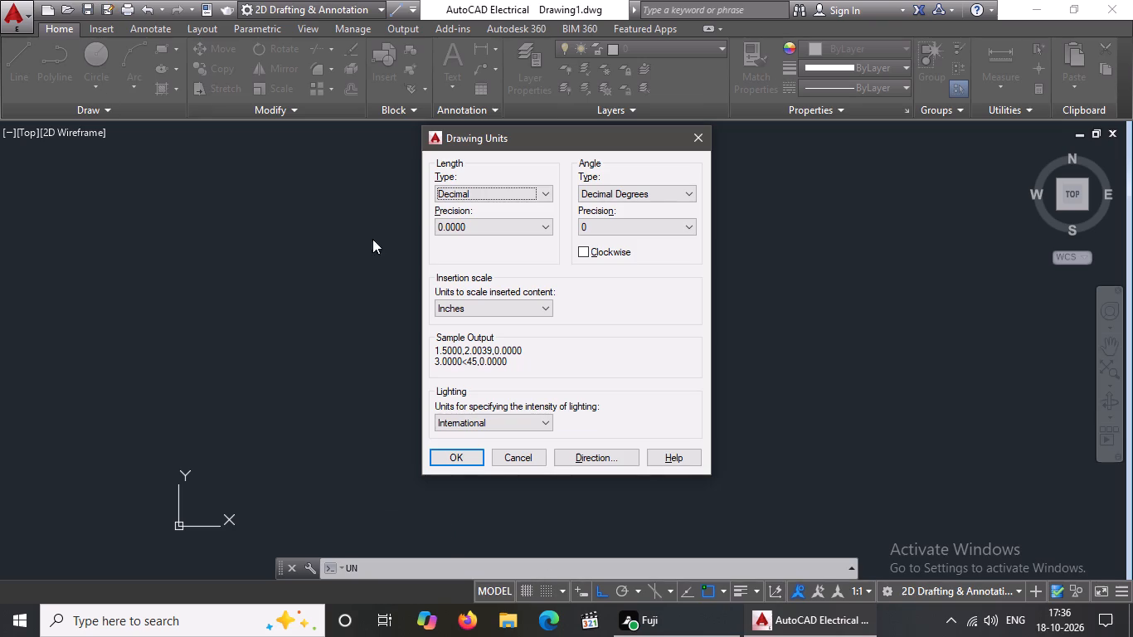
click(481, 193)
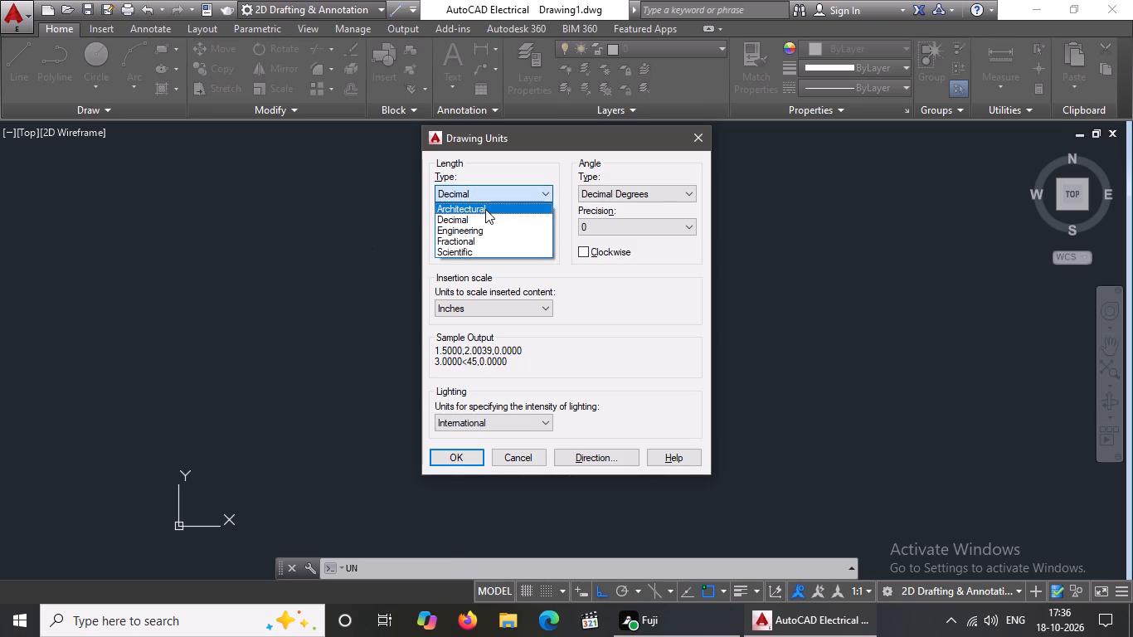
click(486, 209)
click(487, 221)
click(480, 250)
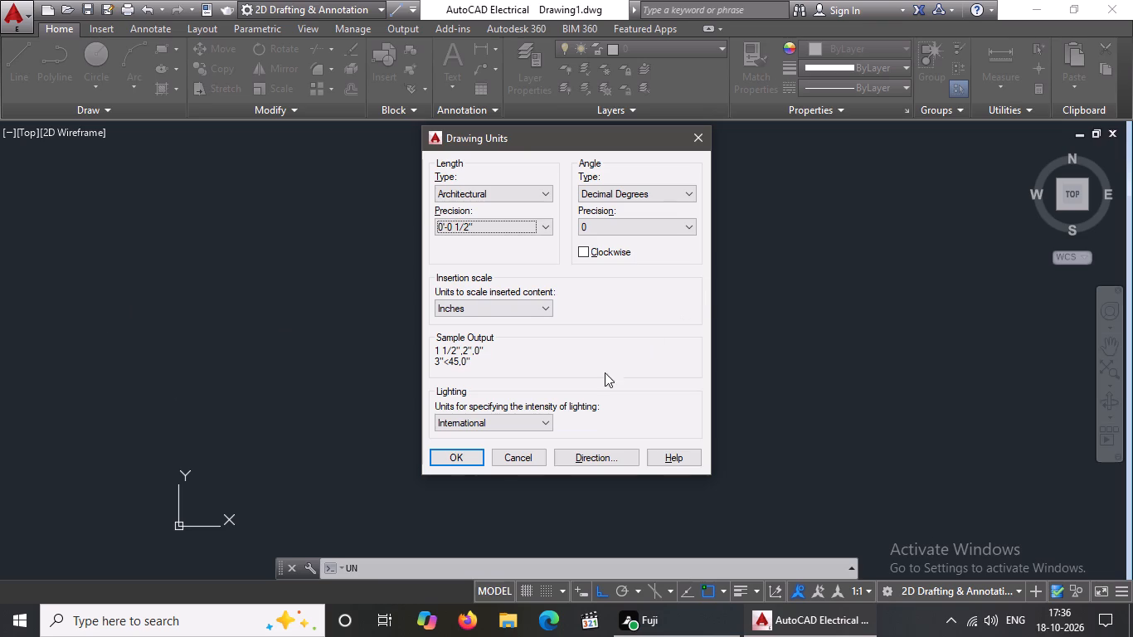
click(532, 189)
click(507, 205)
click(528, 226)
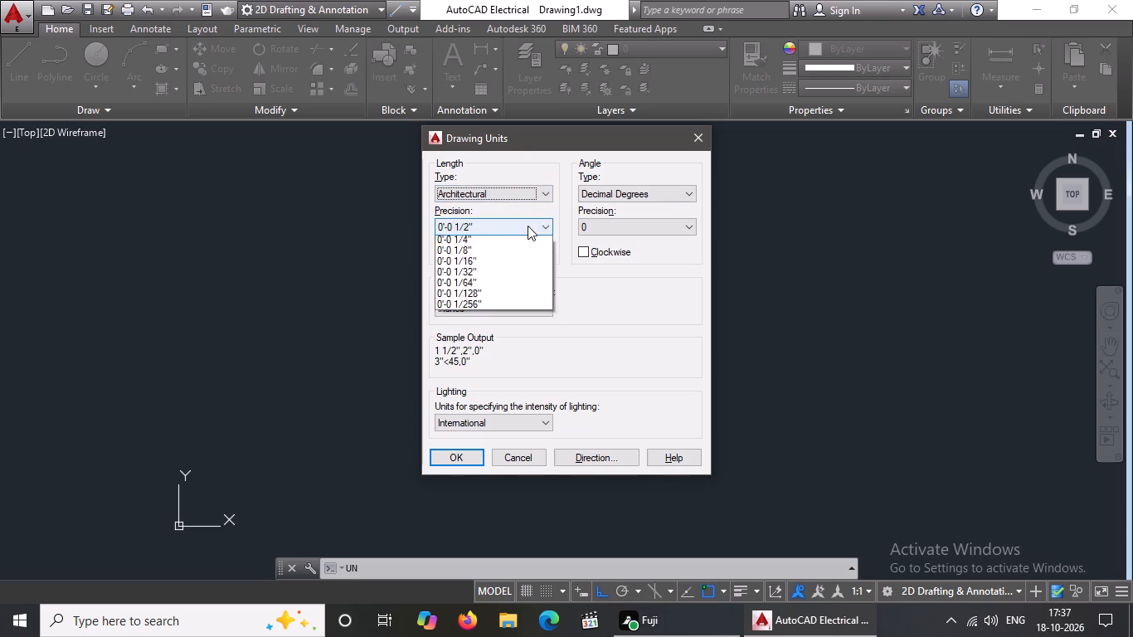
click(485, 254)
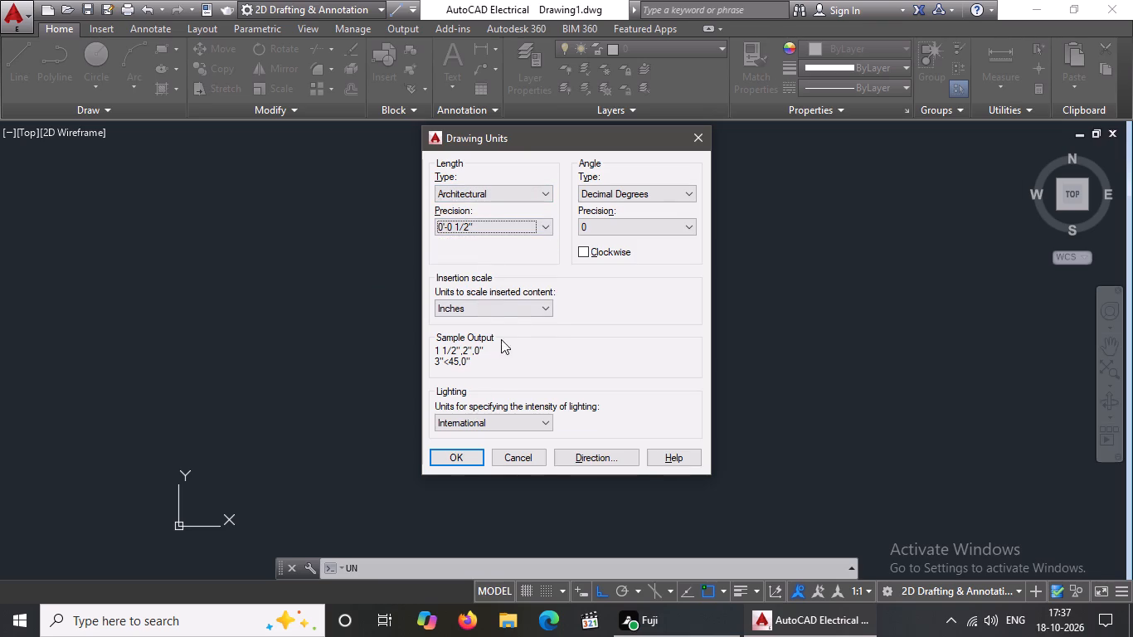
click(517, 305)
click(479, 333)
click(442, 455)
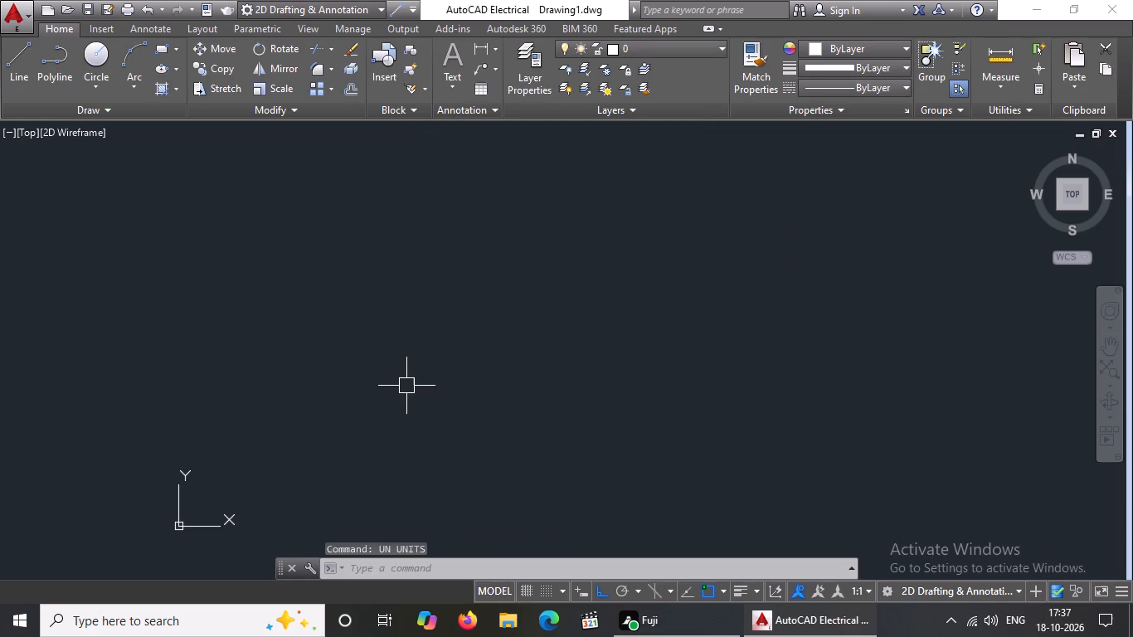
Modify the Standard dimension style's primary units to Architectural format with 0'-0 1/2" precision and set the style current.
text(d)
key(space)
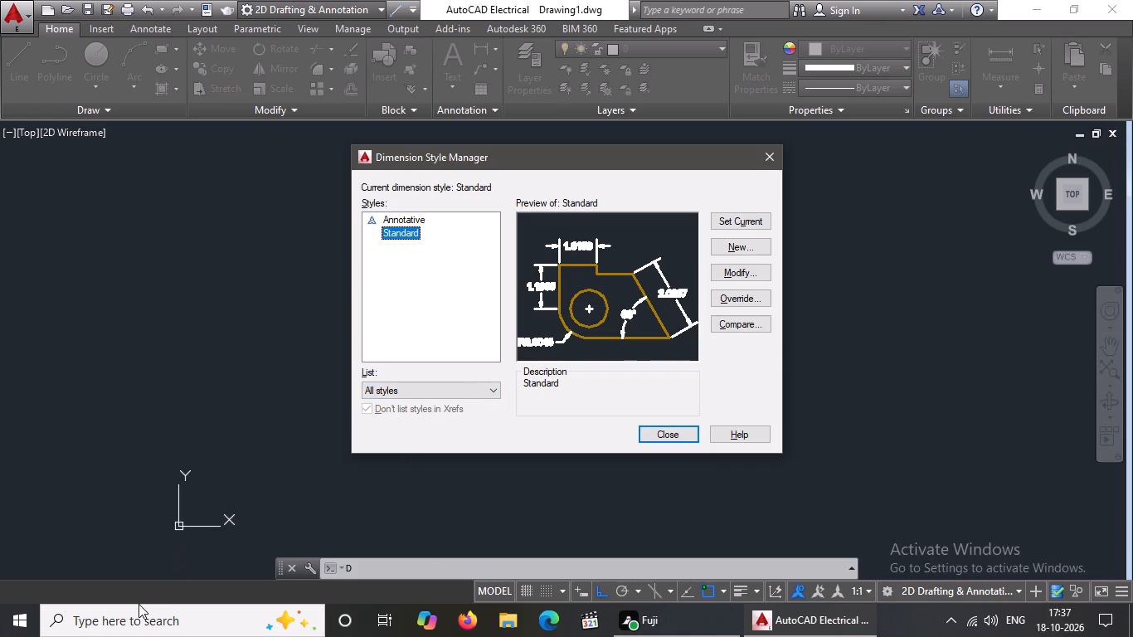
click(742, 271)
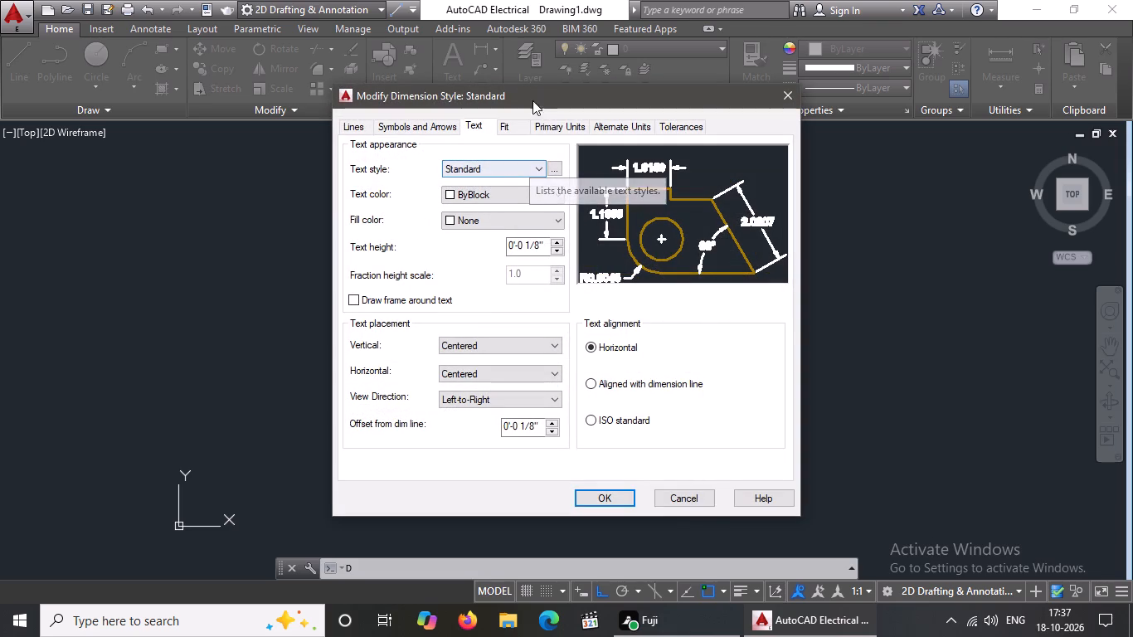
click(569, 124)
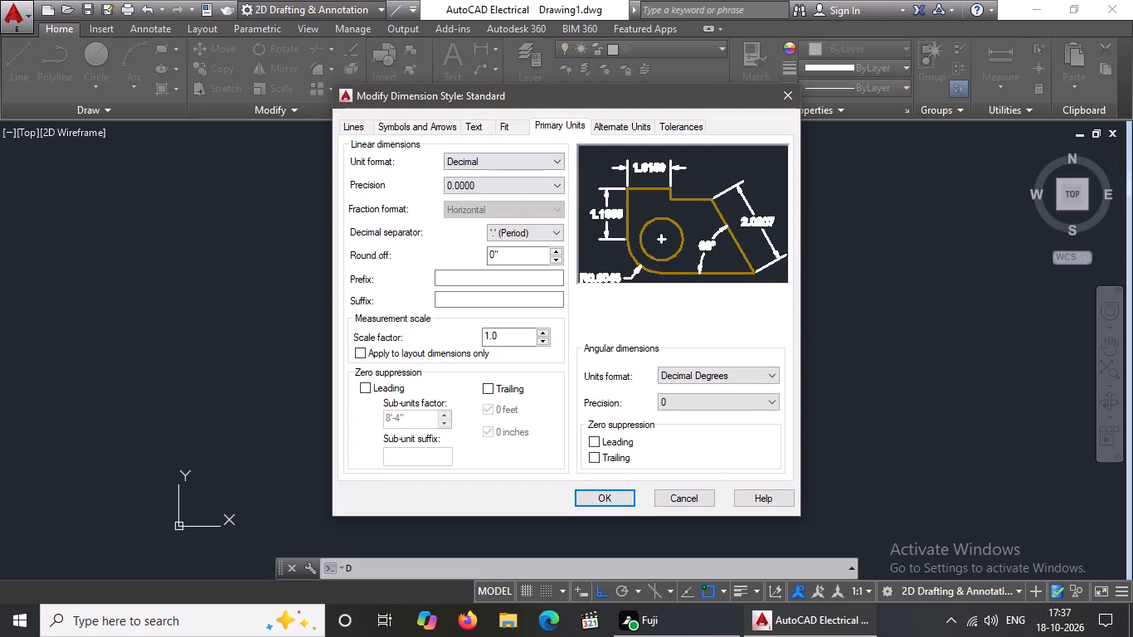
click(518, 164)
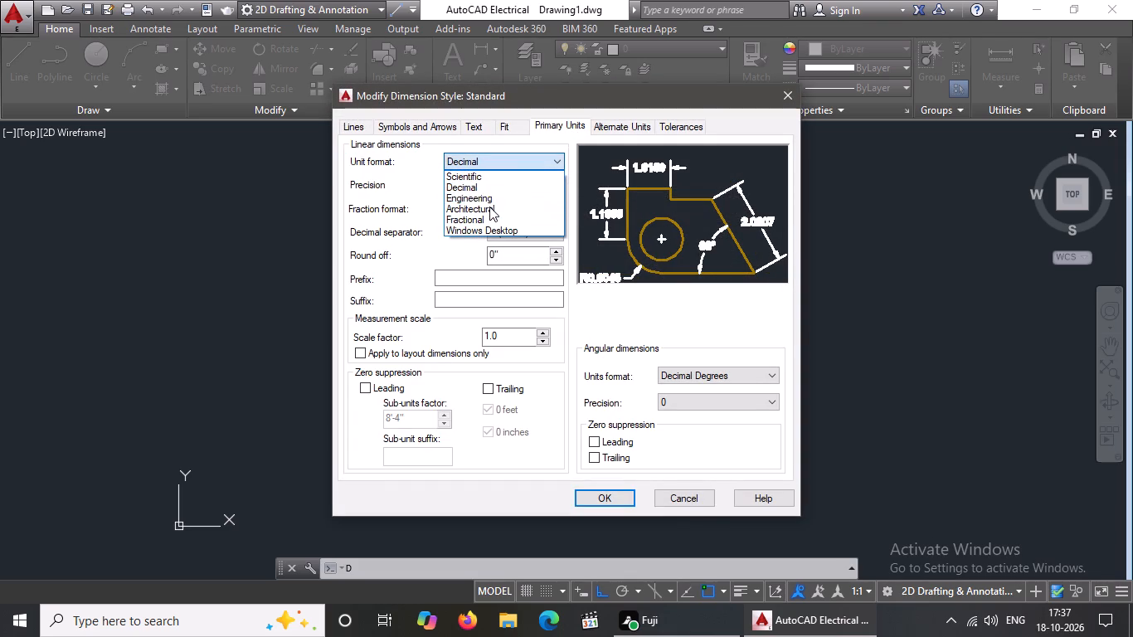
click(489, 207)
click(507, 187)
click(499, 213)
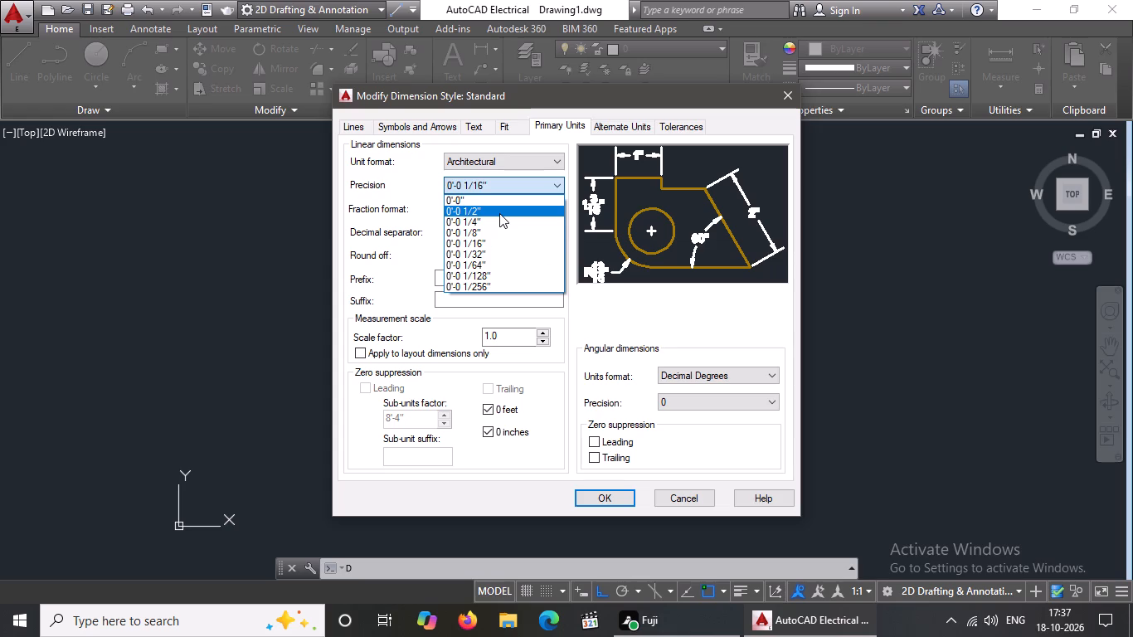
click(616, 500)
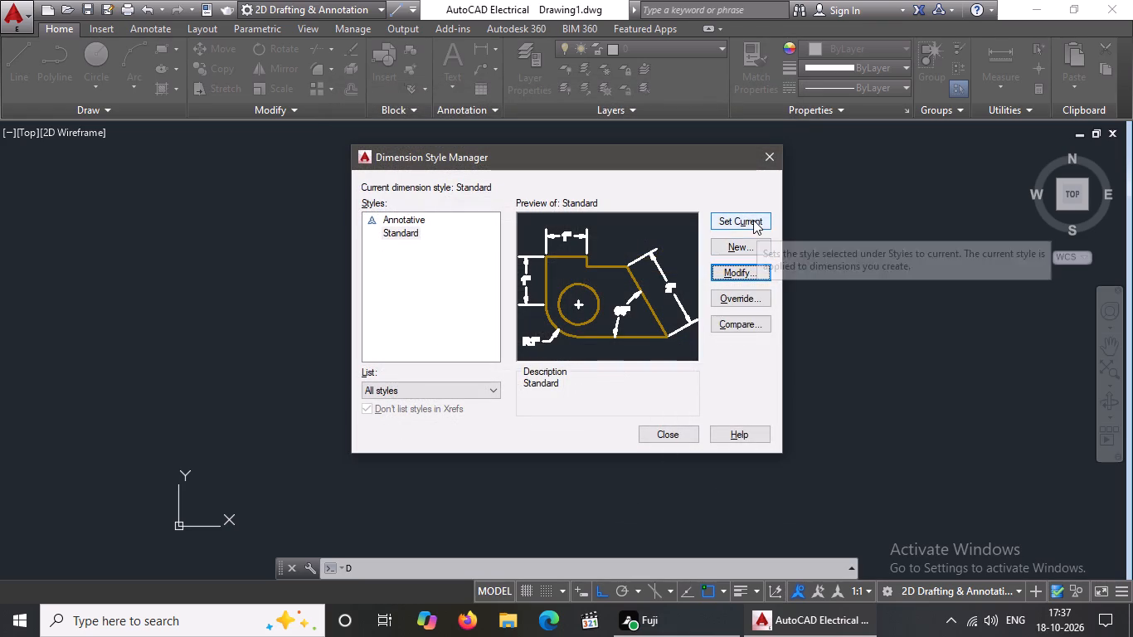
click(753, 219)
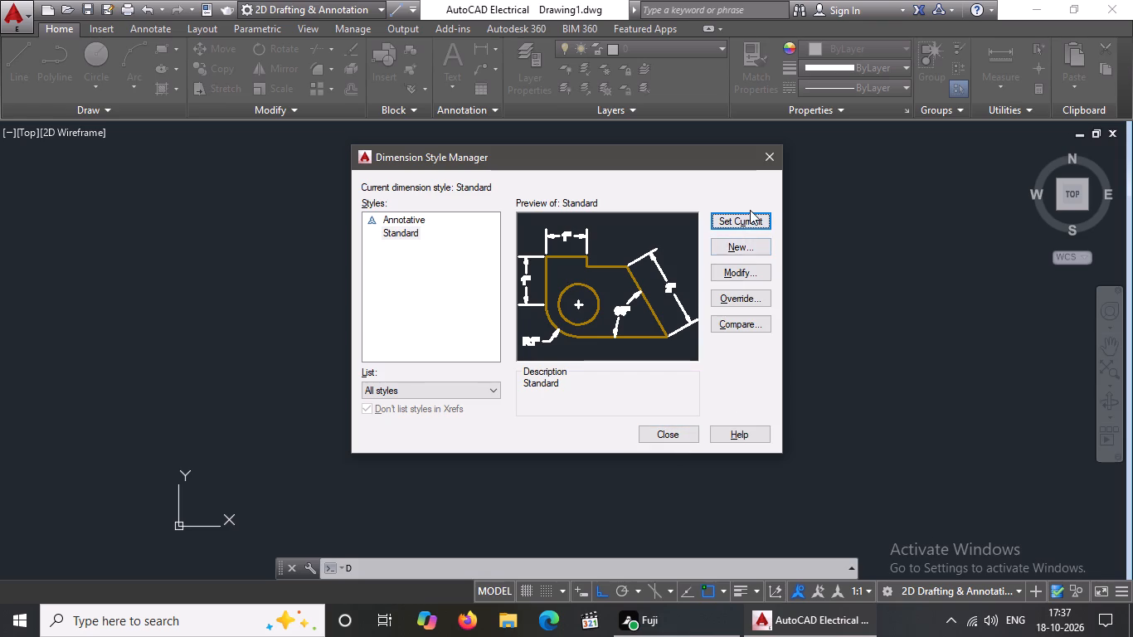
click(750, 210)
click(678, 429)
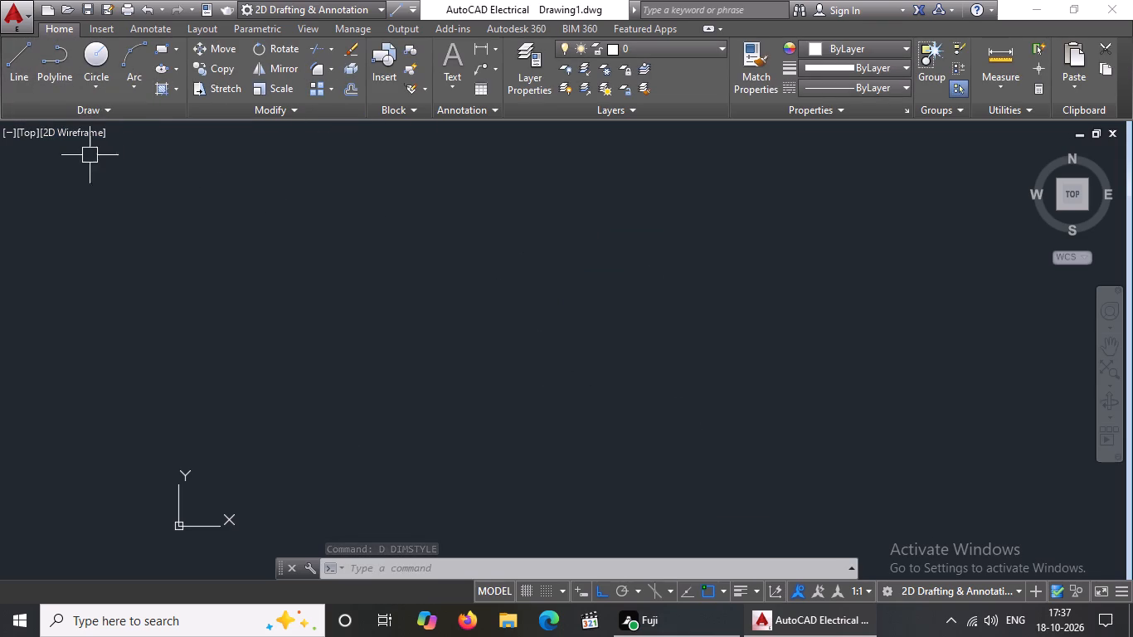
Reapply Architectural format with 0'-0 1/2" precision to the Standard dimension style's primary units and set the style current.
text(d)
key(space)
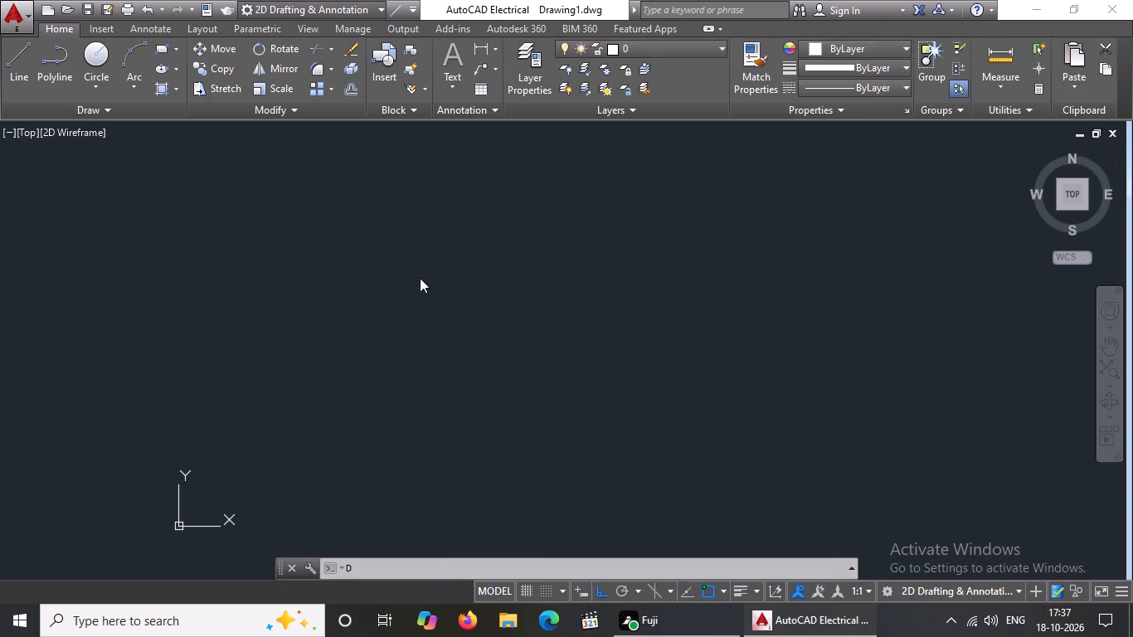
click(739, 270)
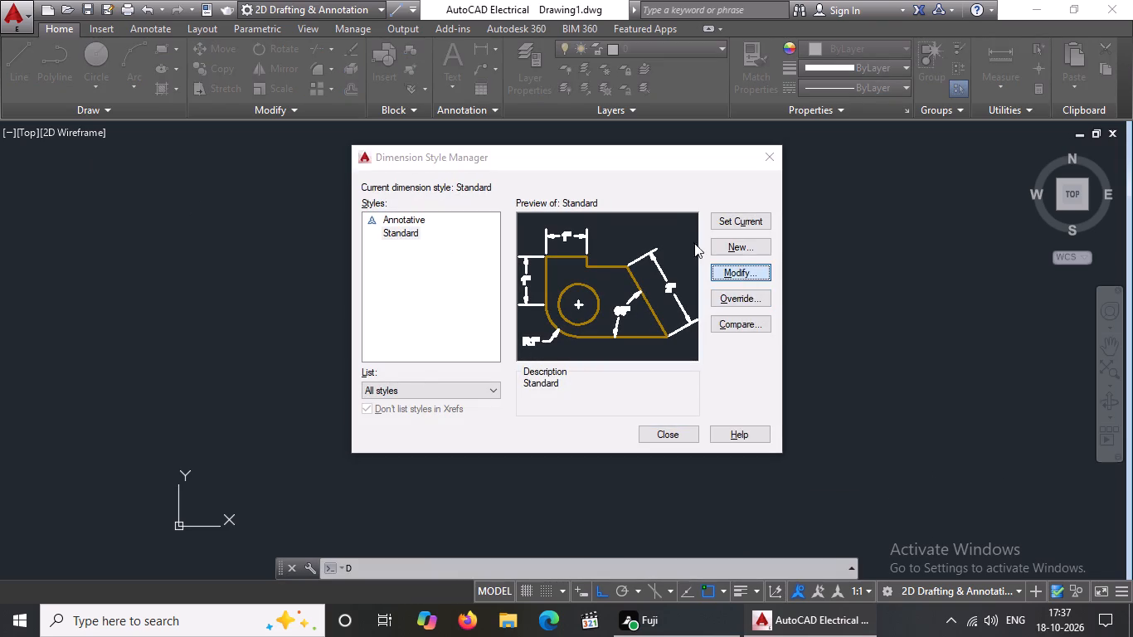
click(508, 161)
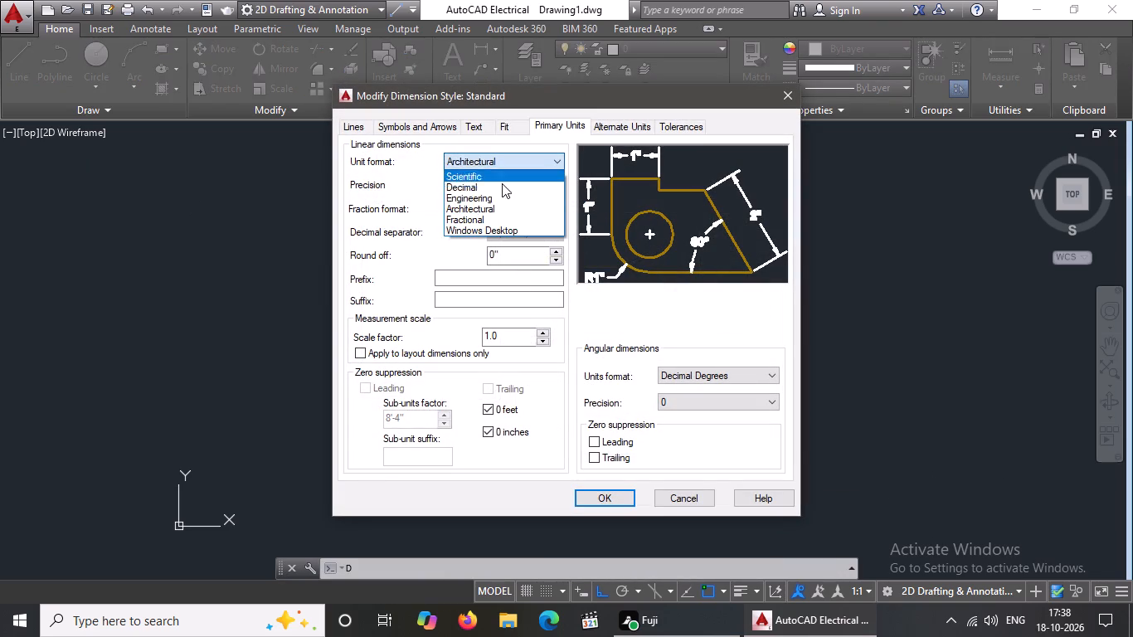
click(484, 206)
click(497, 180)
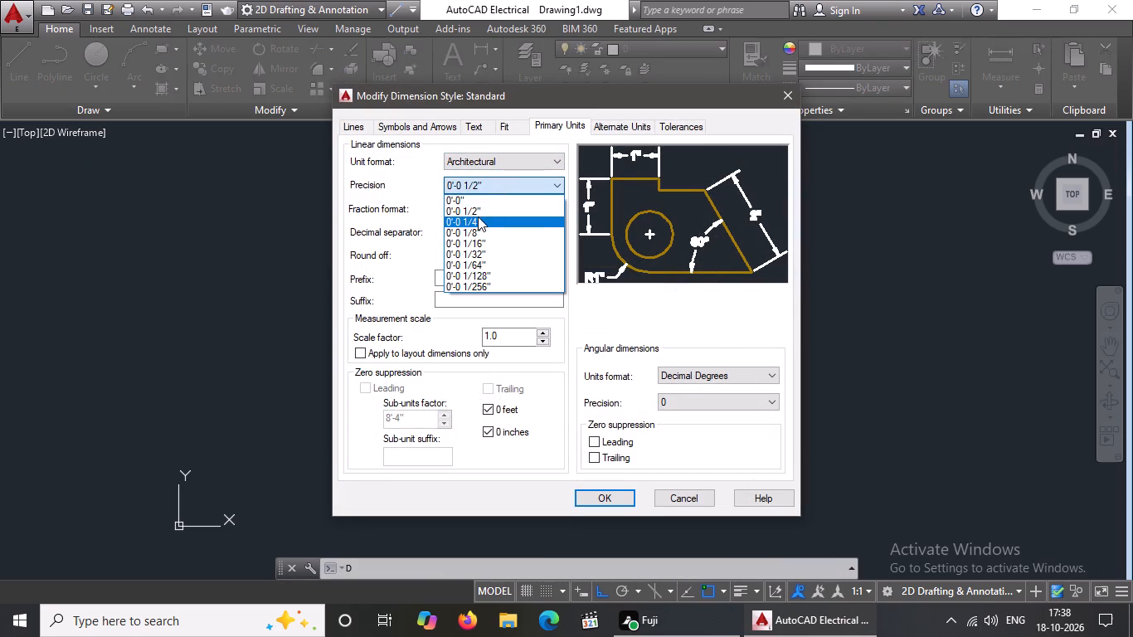
click(478, 207)
click(618, 494)
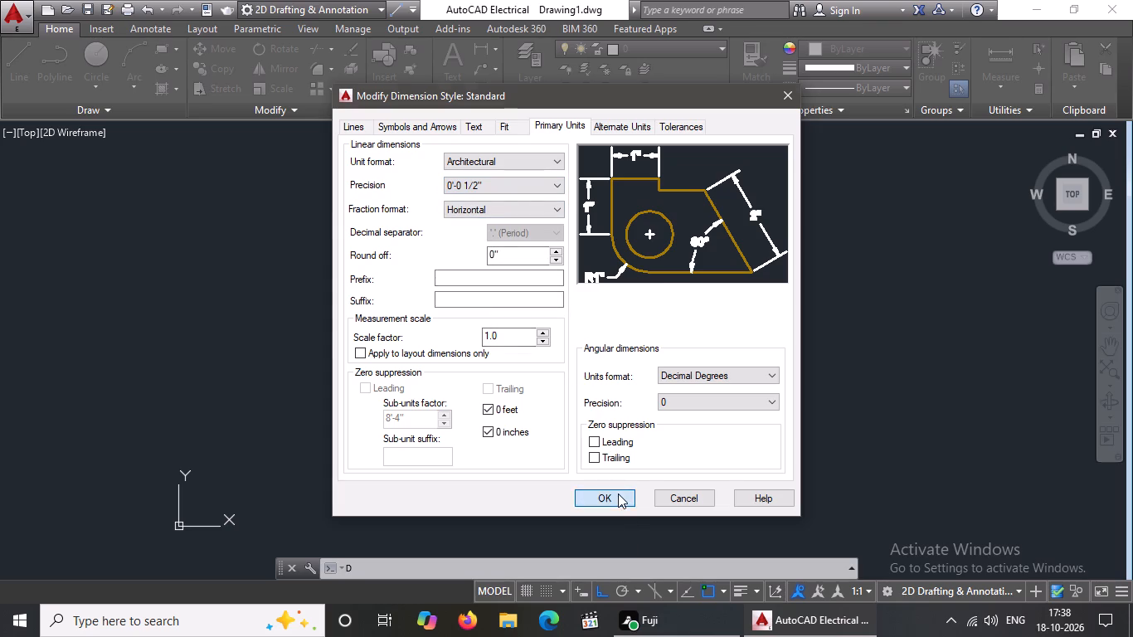
click(740, 221)
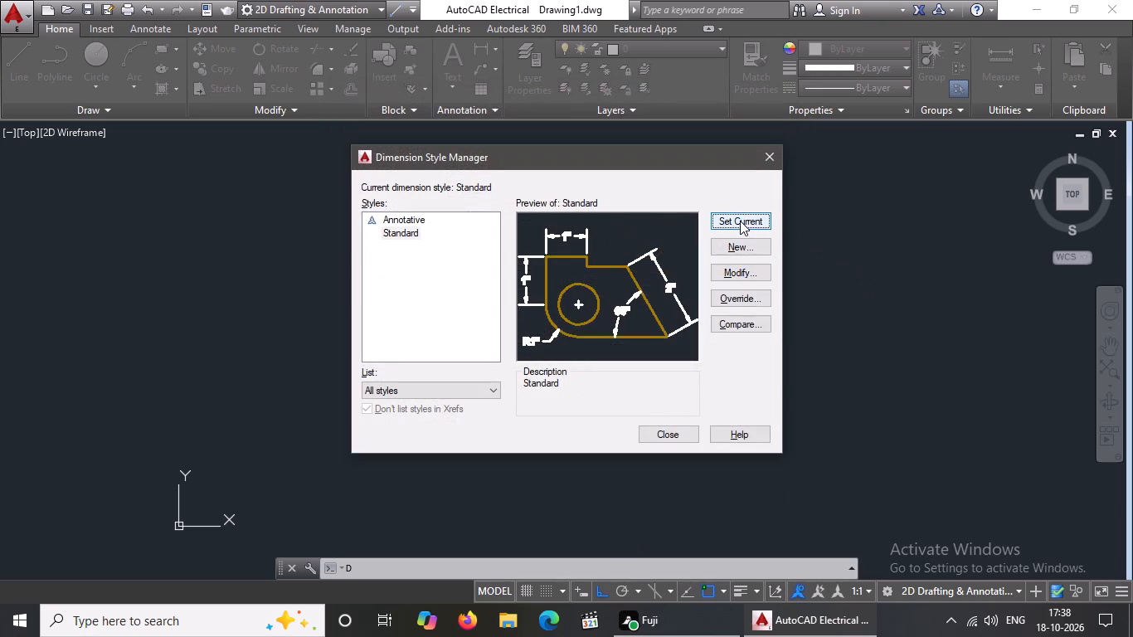
click(740, 221)
click(673, 437)
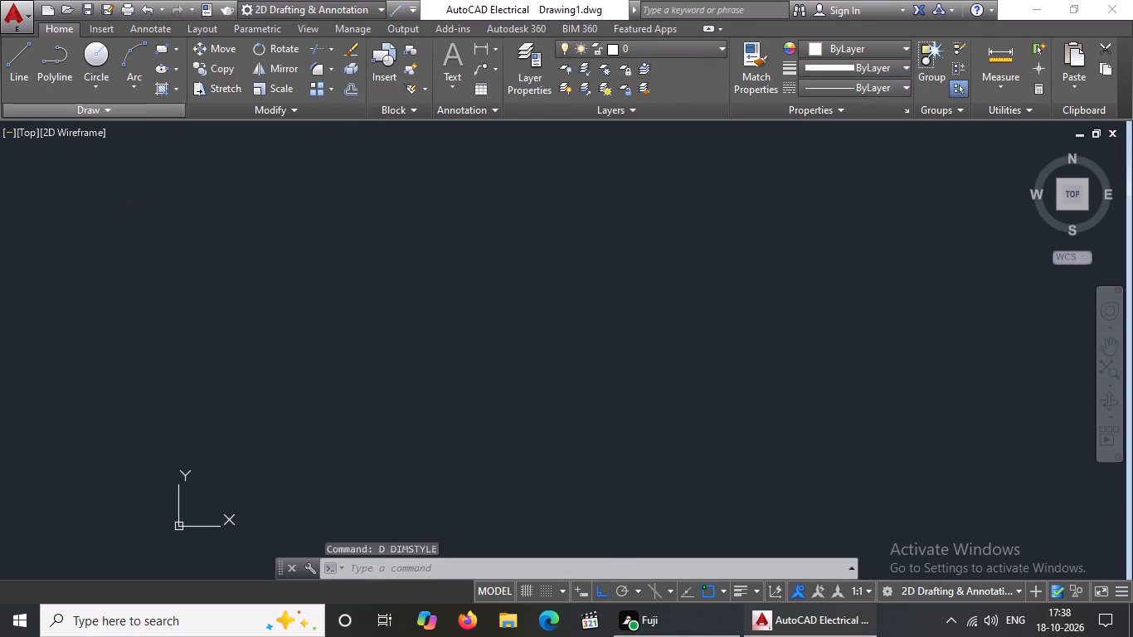
Draw a 13' horizontal line and continue it with a 10' vertical line downward from its right end.
click(12, 57)
click(281, 205)
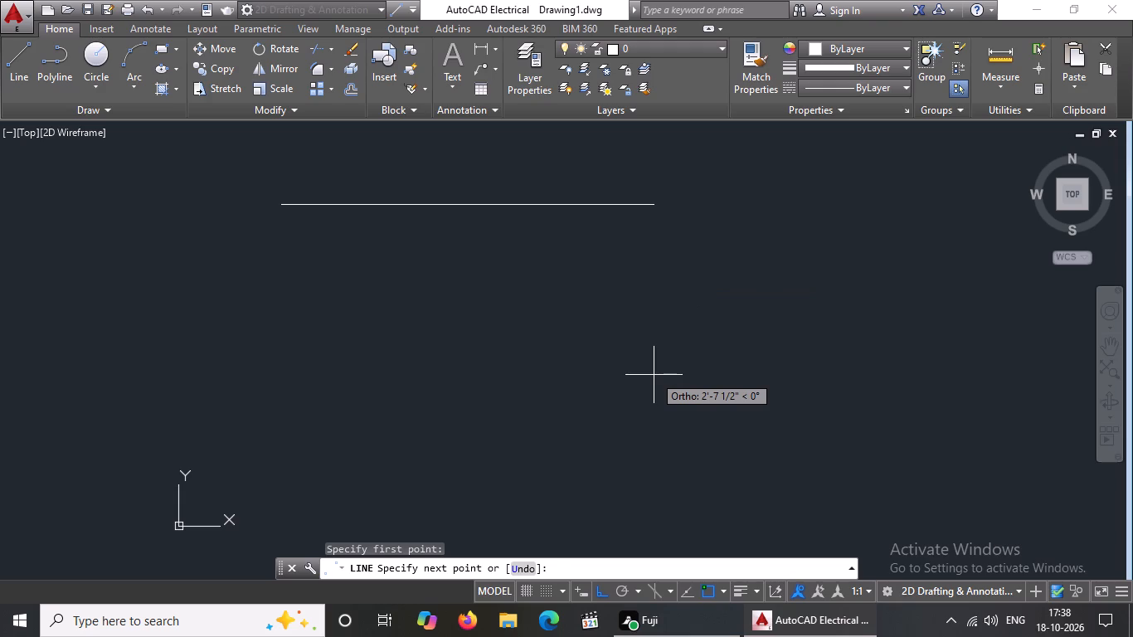
text(13')
key(Return)
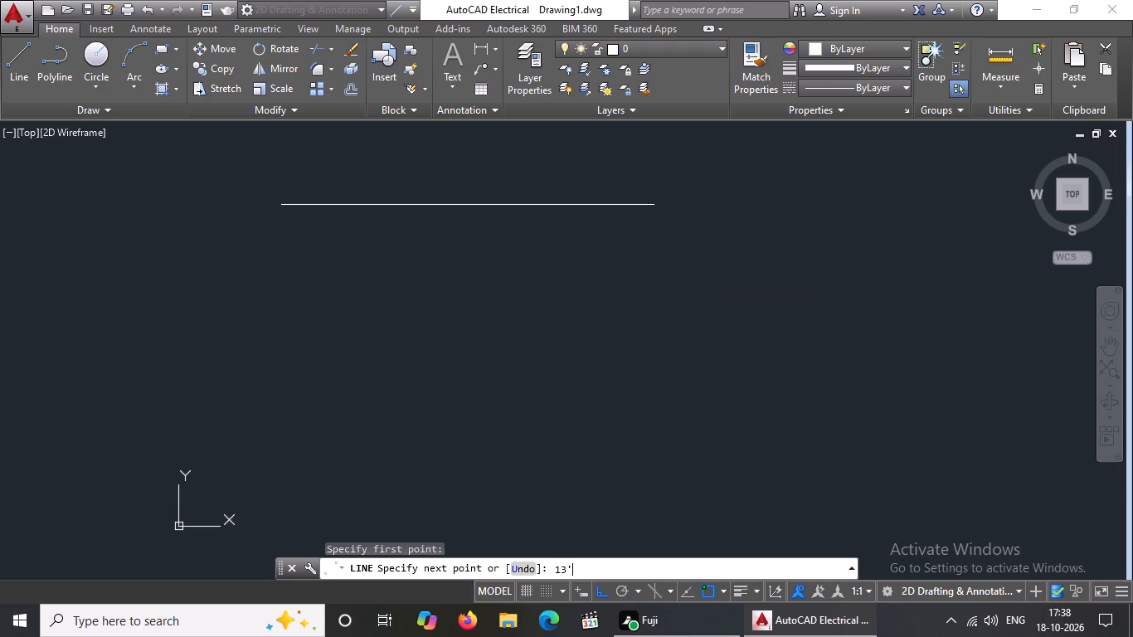
scroll(765, 238, down, 8)
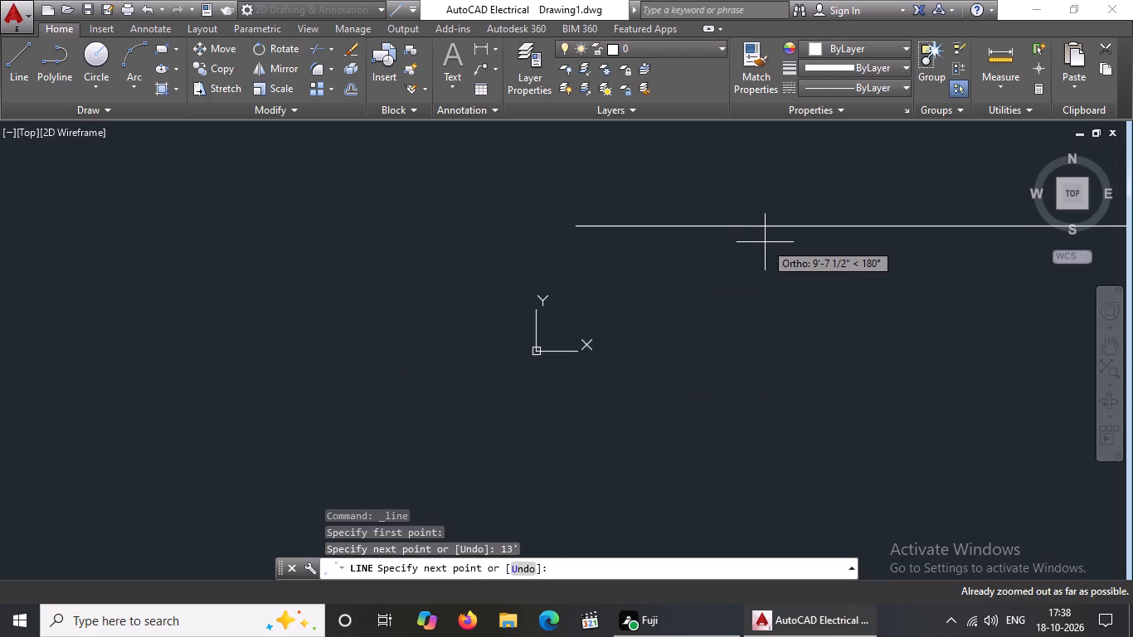
middle_drag(676, 308, 401, 440)
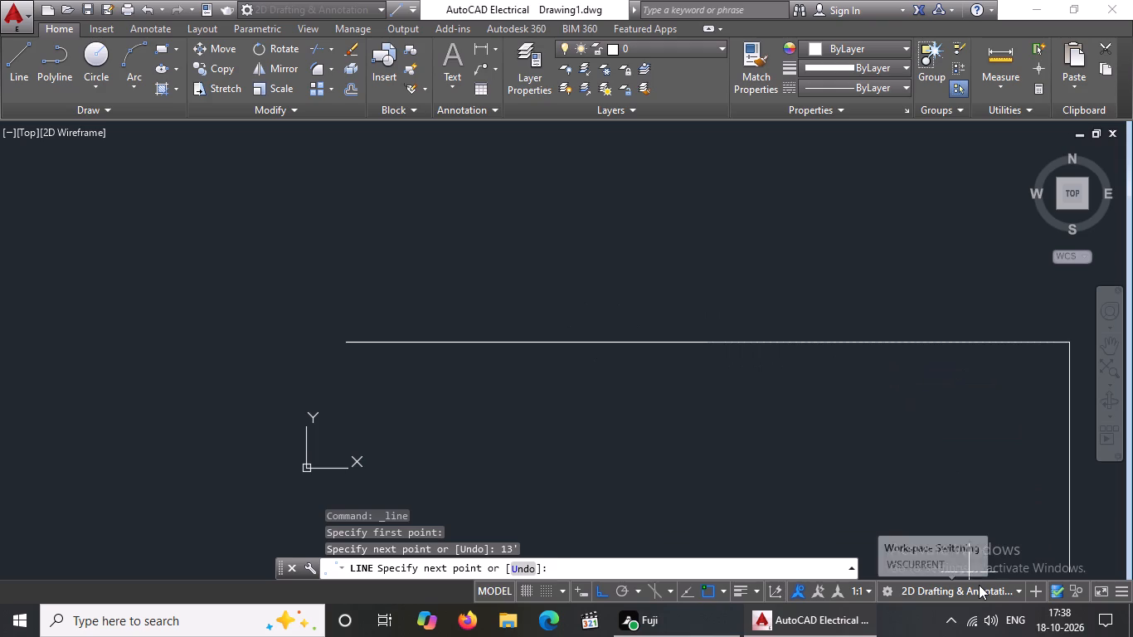
text(1`)
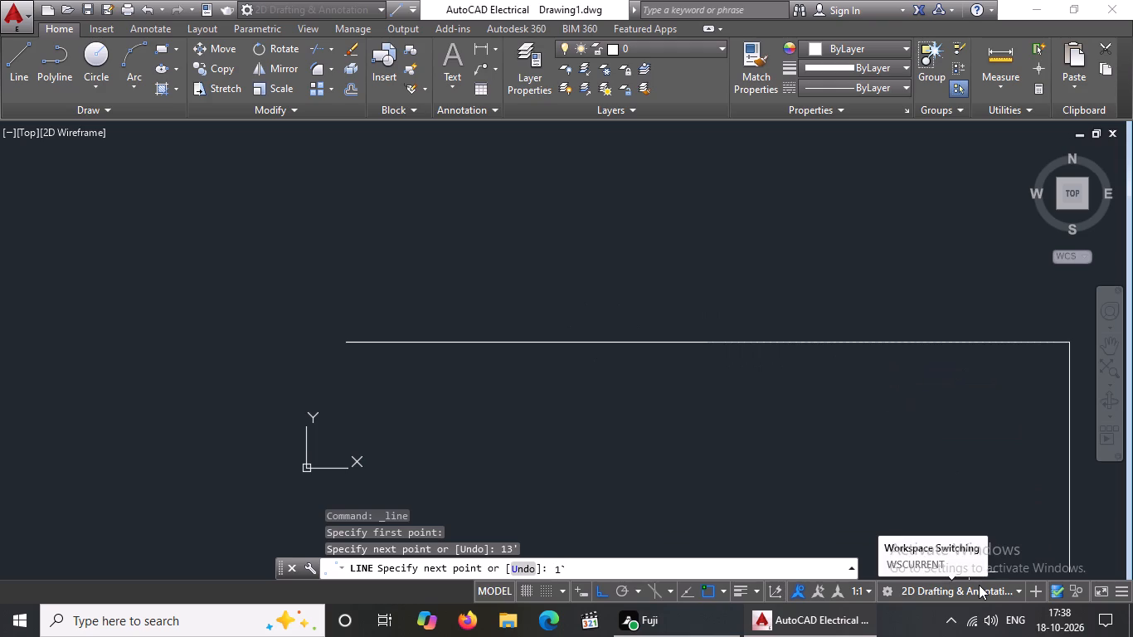
key(BackSpace)
key(BackSpace)
text(12)
key(BackSpace)
key(BackSpace)
key(BackSpace)
key(BackSpace)
text(10')
key(Return)
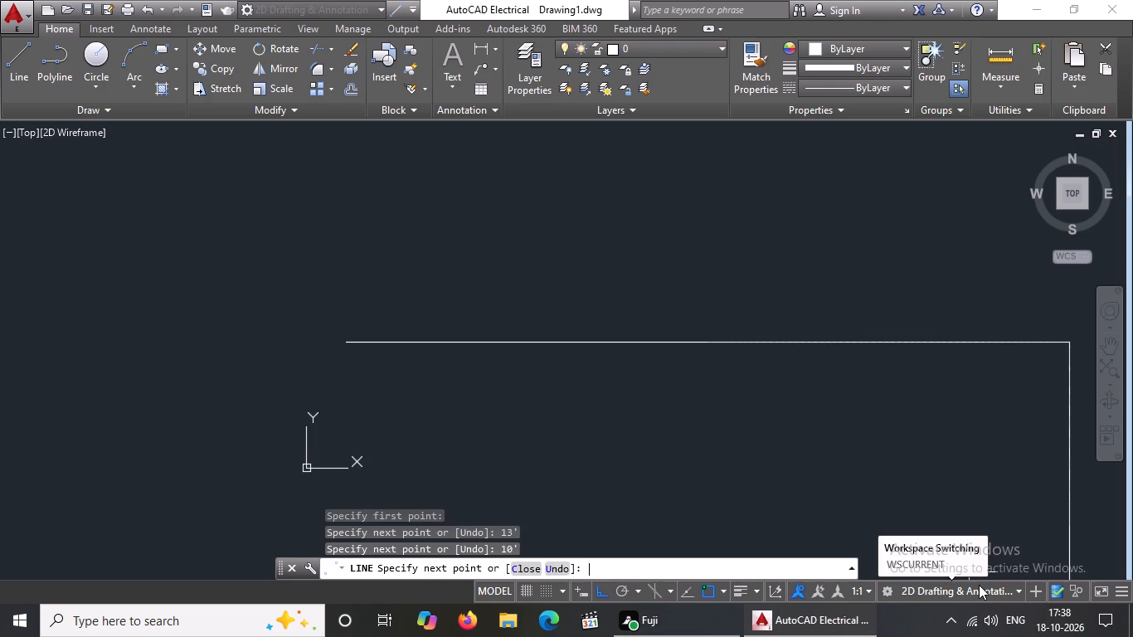
key(Return)
key(Escape)
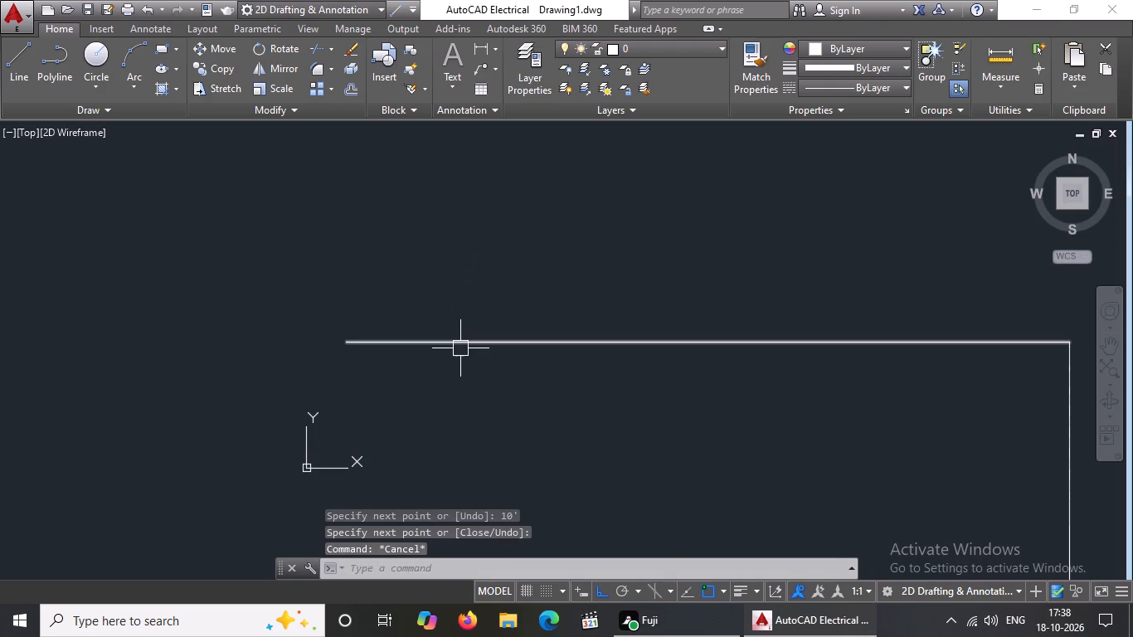
Move both connected lines about 9' straight up, clear of the UCS origin.
scroll(462, 348, down, 2)
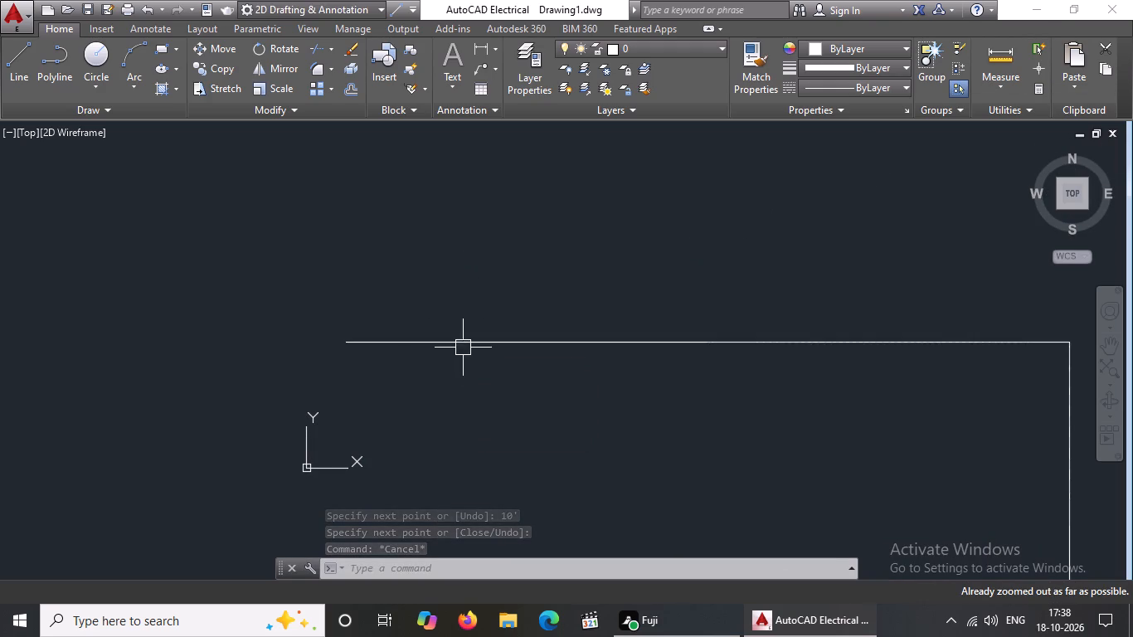
scroll(464, 349, down, 1)
middle_drag(463, 348, 415, 270)
scroll(534, 255, down, 2)
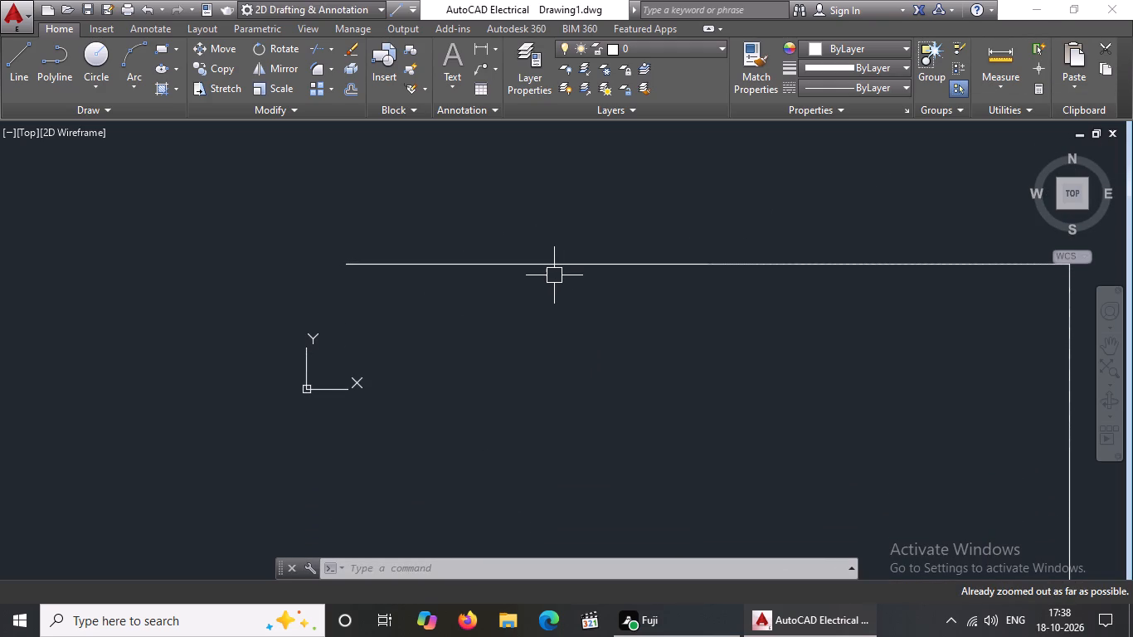
text(z a)
key(space)
scroll(546, 253, down, 3)
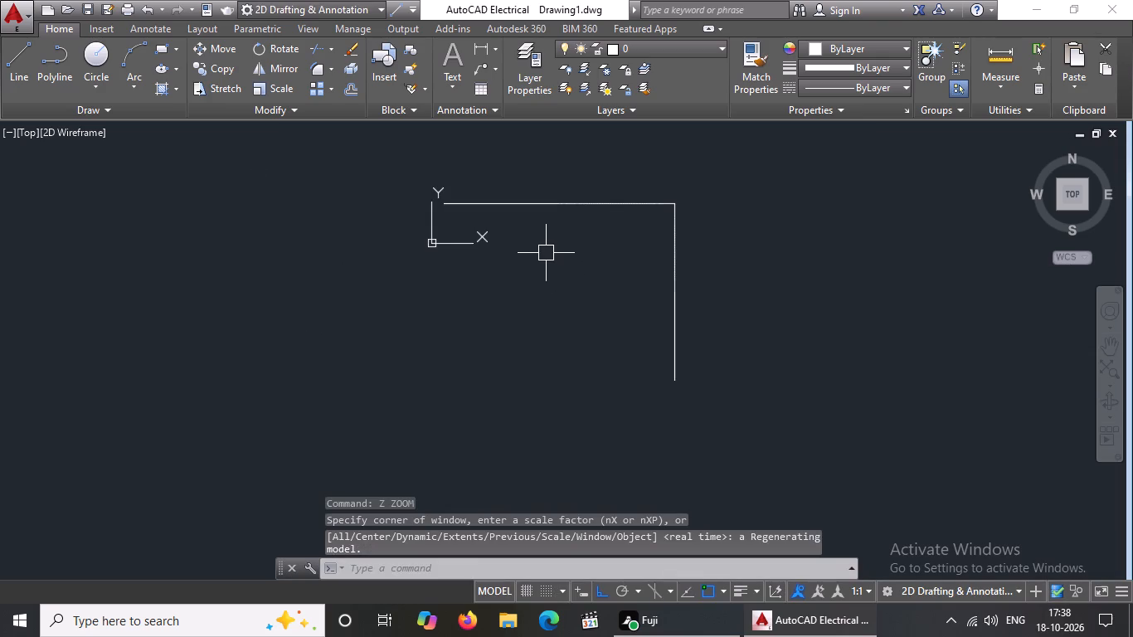
scroll(546, 253, down, 2)
middle_drag(515, 275, 397, 365)
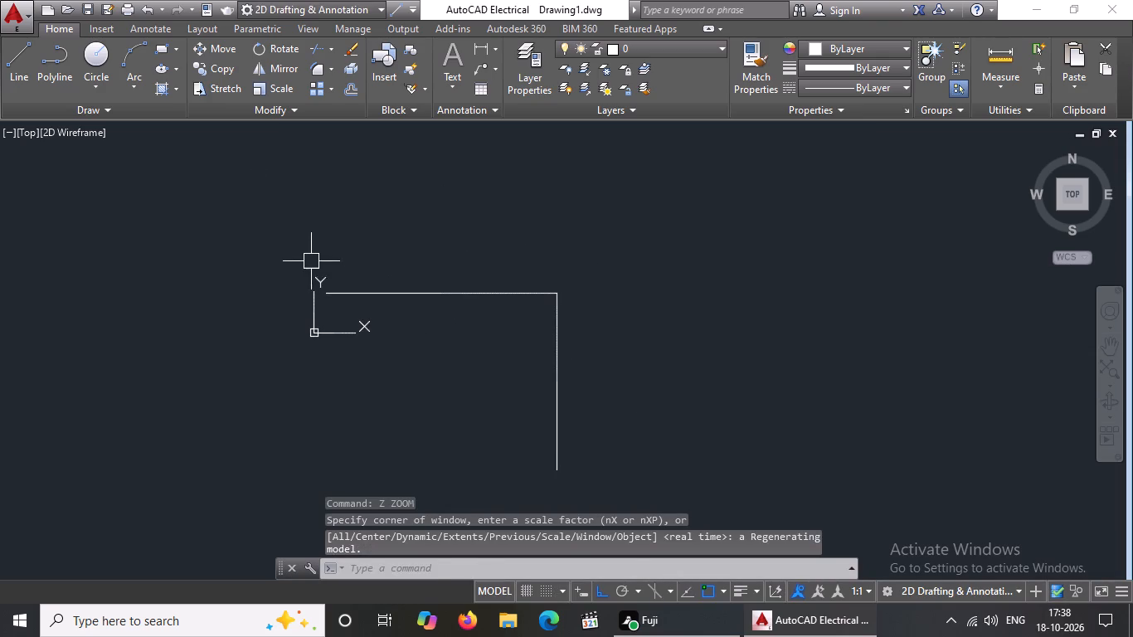
click(312, 255)
click(660, 503)
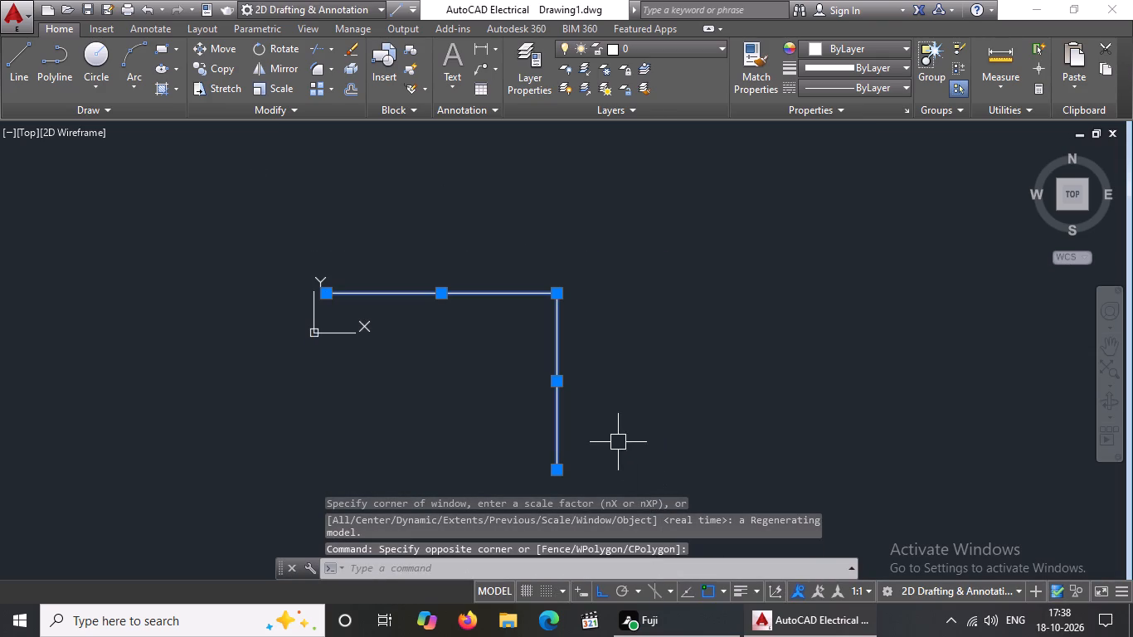
drag(207, 46, 219, 52)
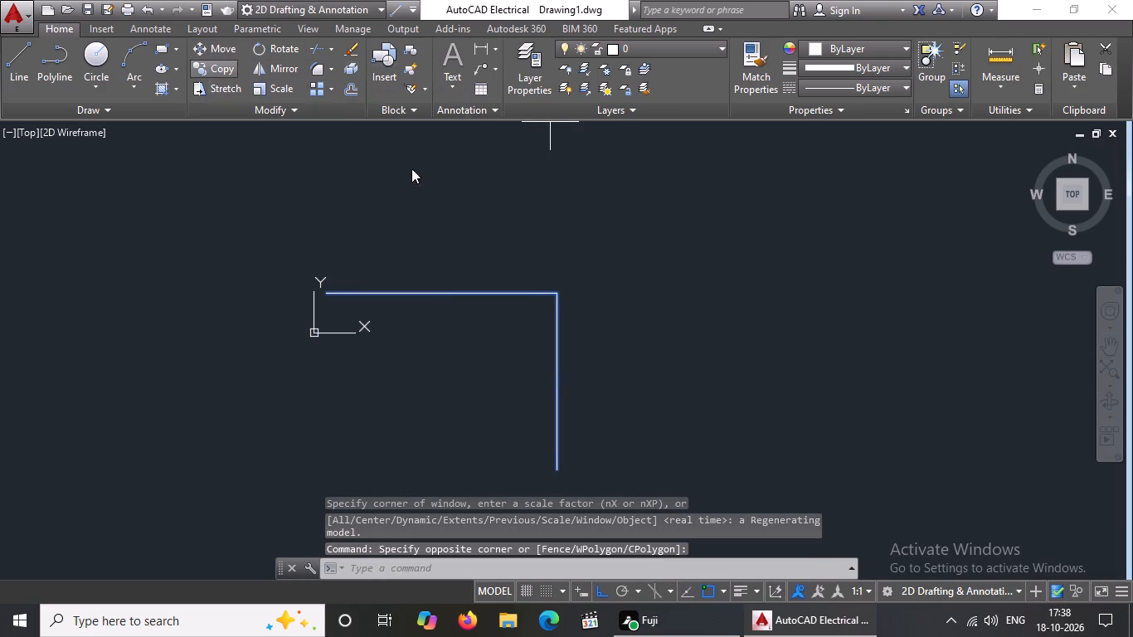
click(472, 291)
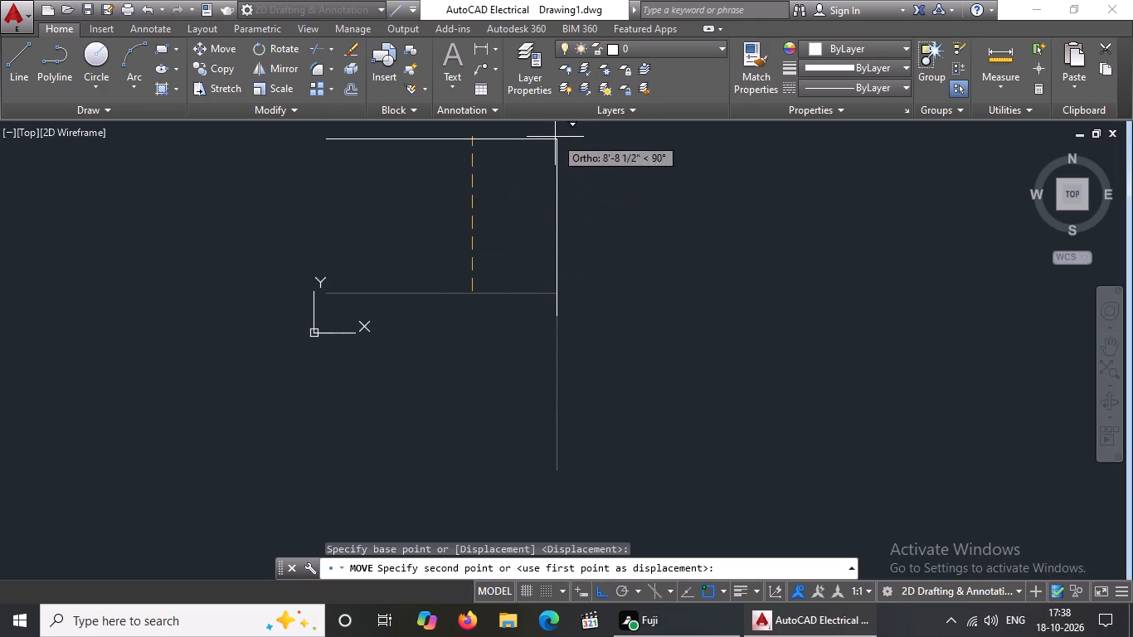
click(556, 130)
scroll(547, 199, down, 2)
key(Escape)
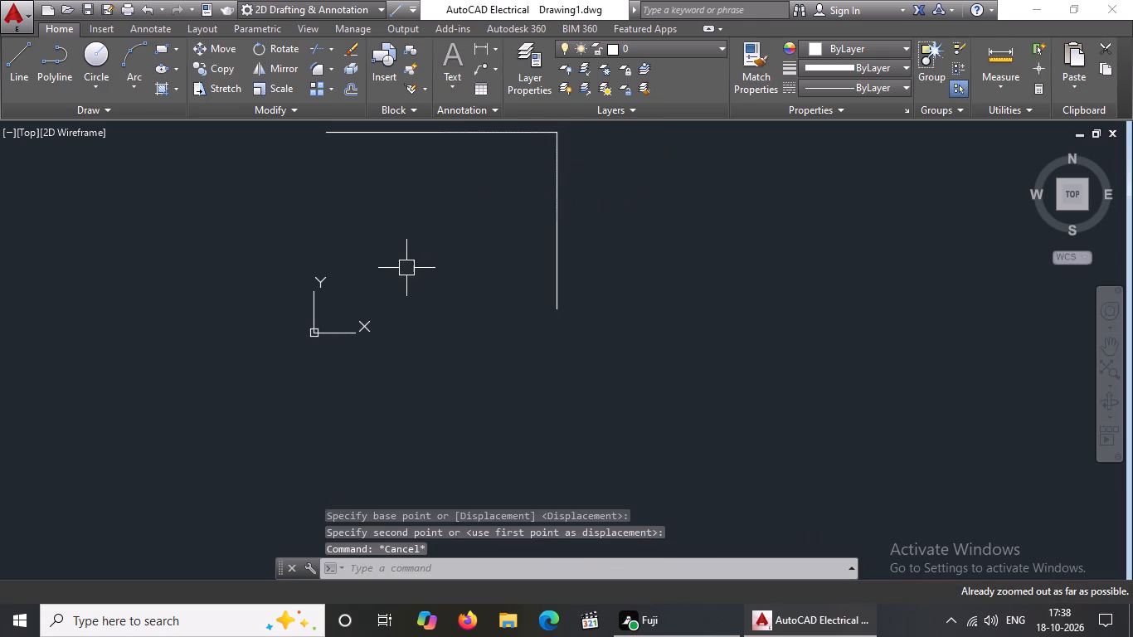
Turn off the UCS icon display with the UCSICON command.
text(uc)
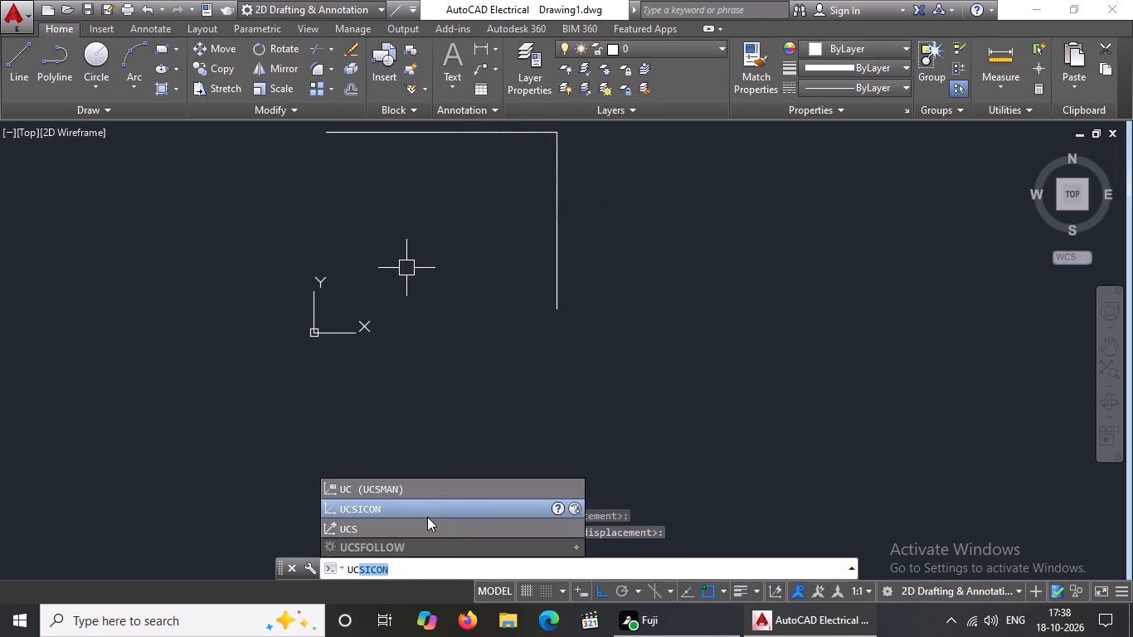
click(423, 508)
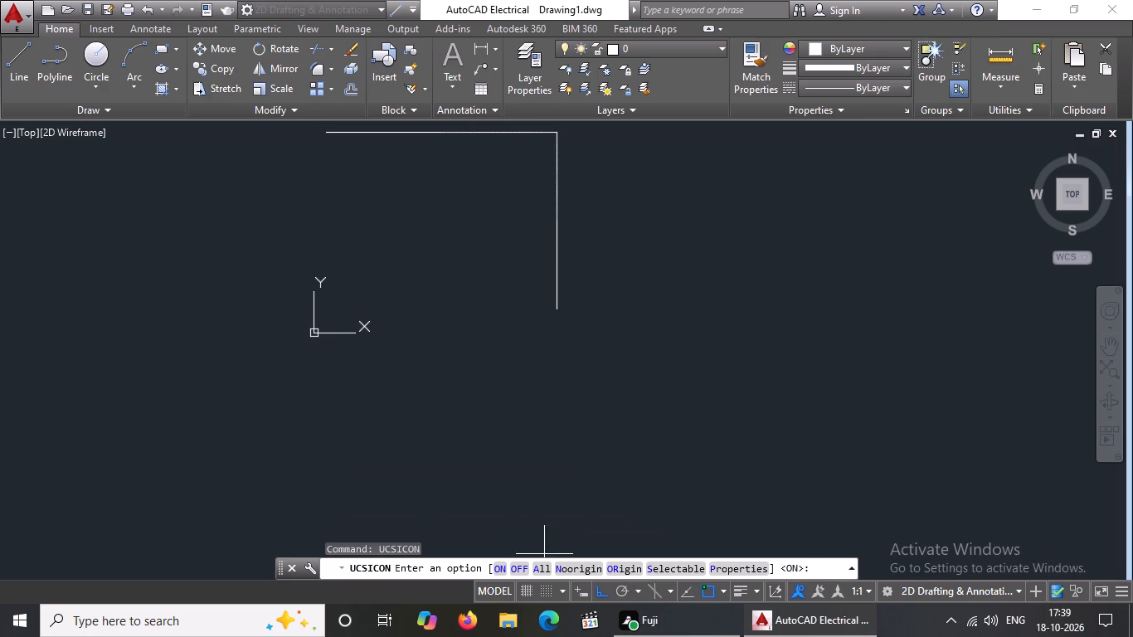
text(off)
key(space)
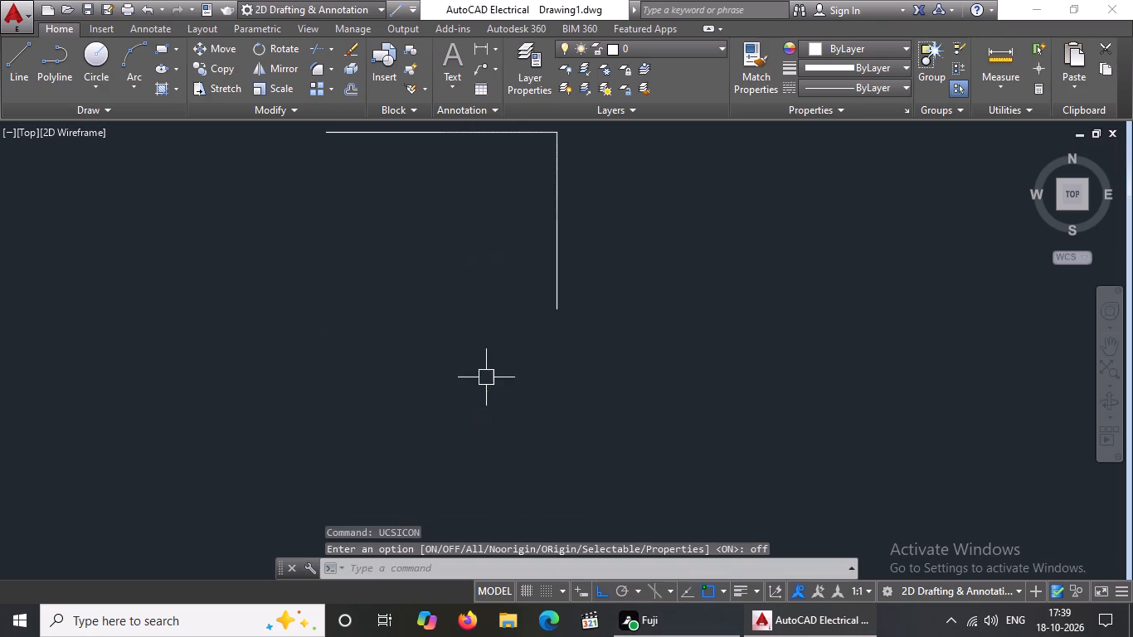
Complete the 13' by 10' room outline with a 10' line down from the open left end and a 13' line to the right.
scroll(487, 373, down, 3)
middle_click(472, 258)
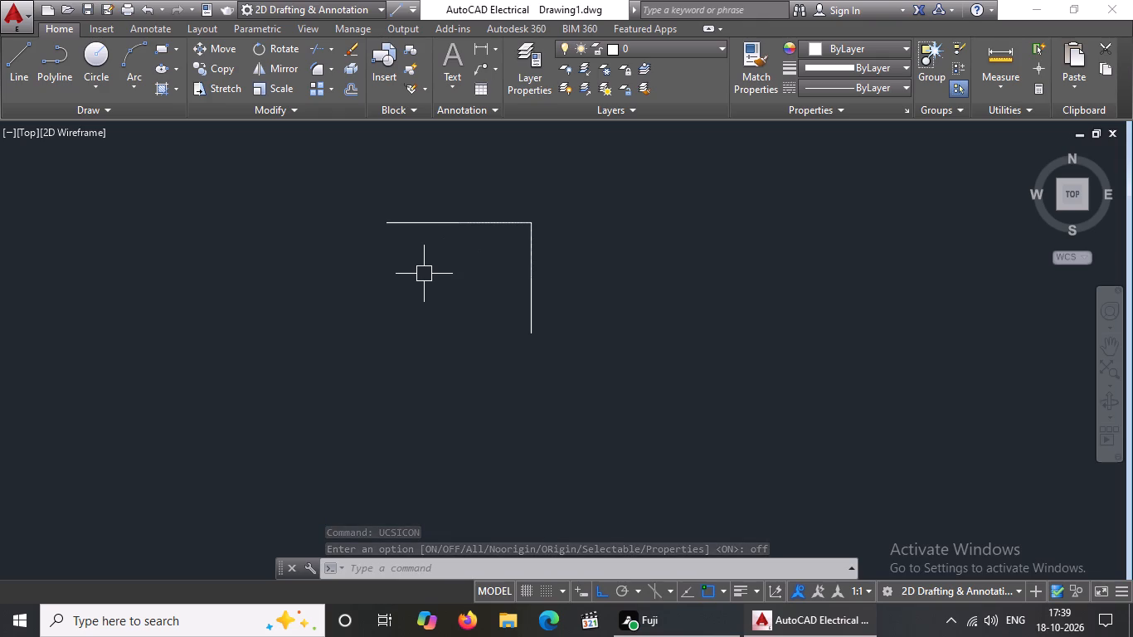
key(Escape)
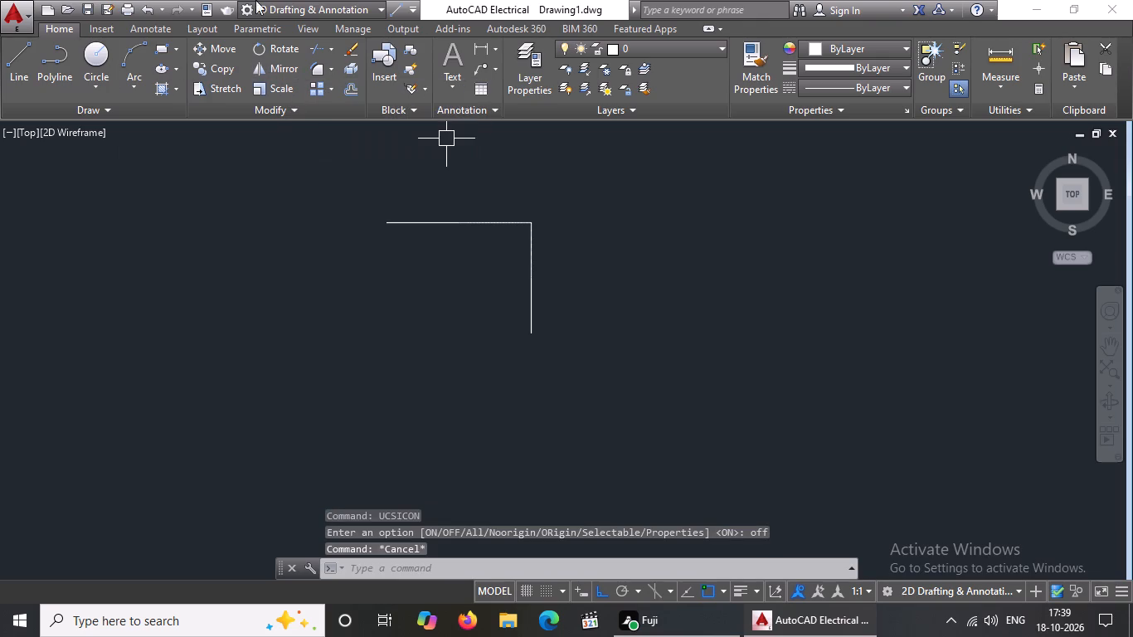
click(19, 67)
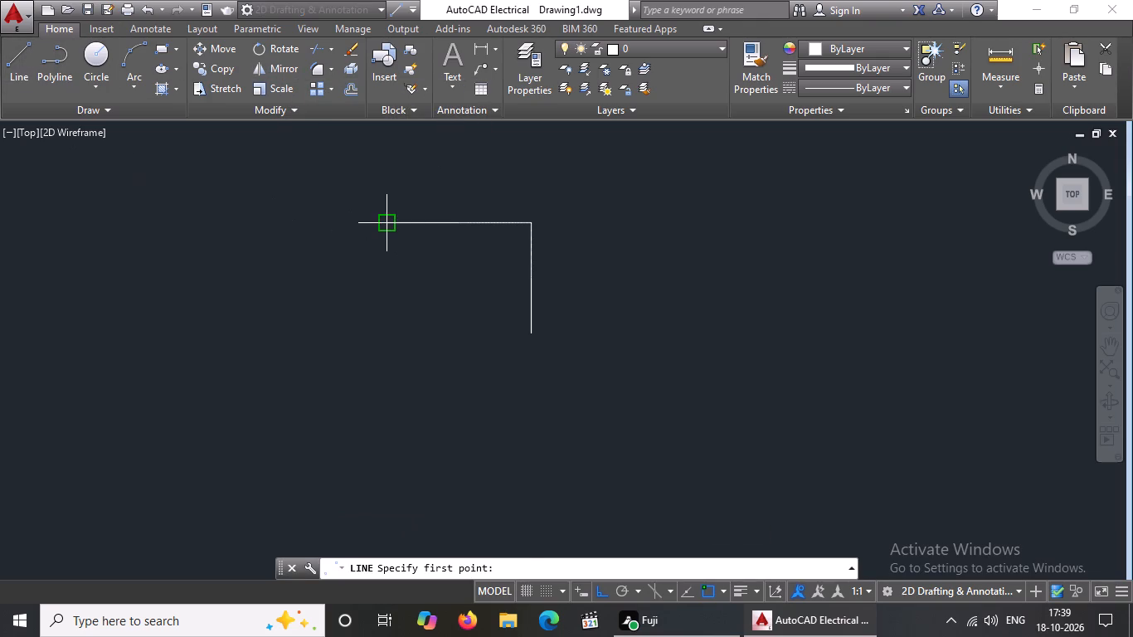
click(387, 223)
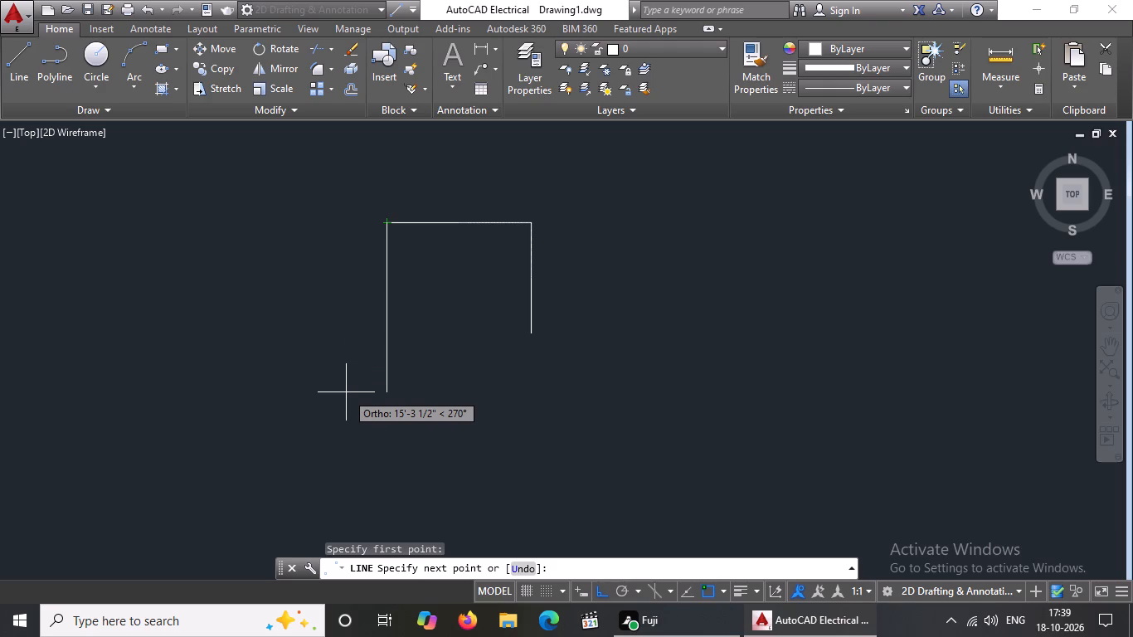
text(10')
key(Return)
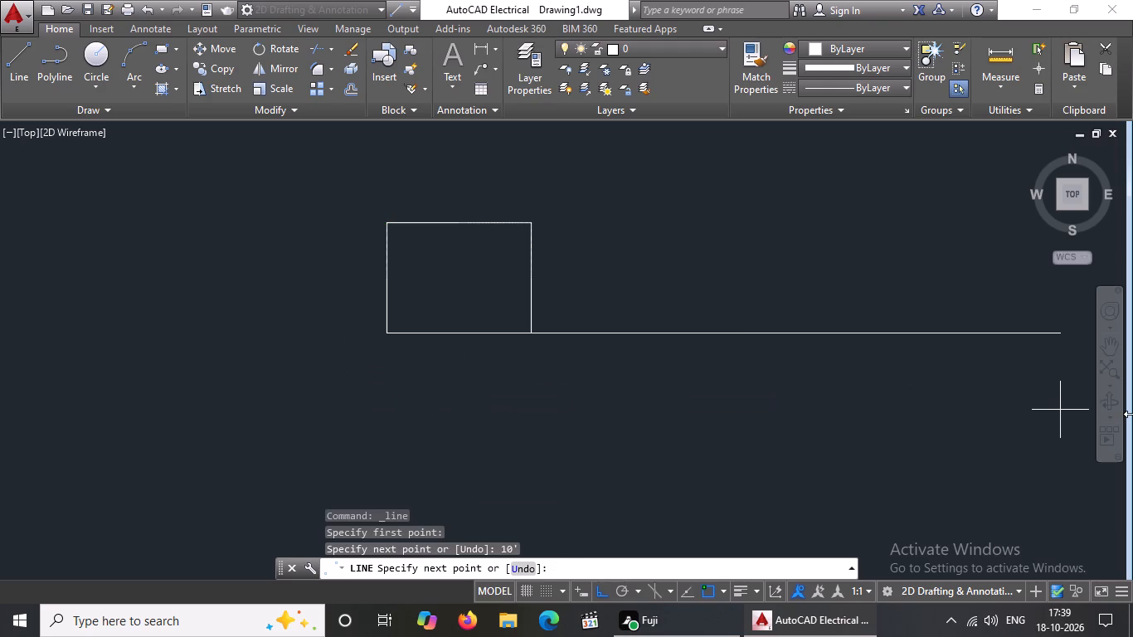
key(1)
text(3')
key(Return)
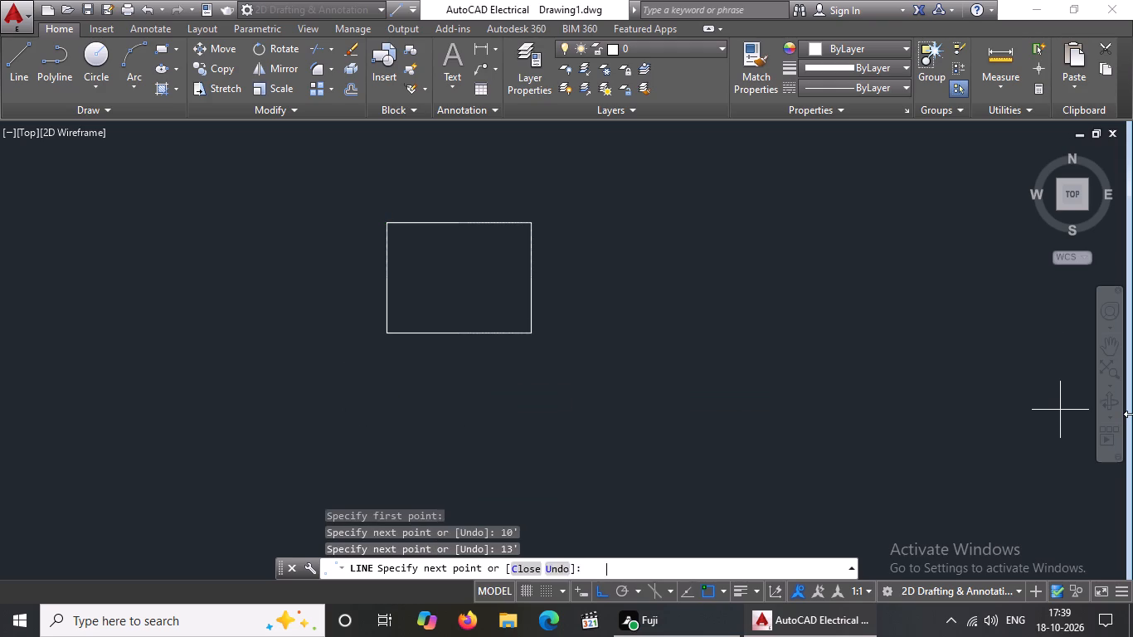
key(Return)
key(Escape)
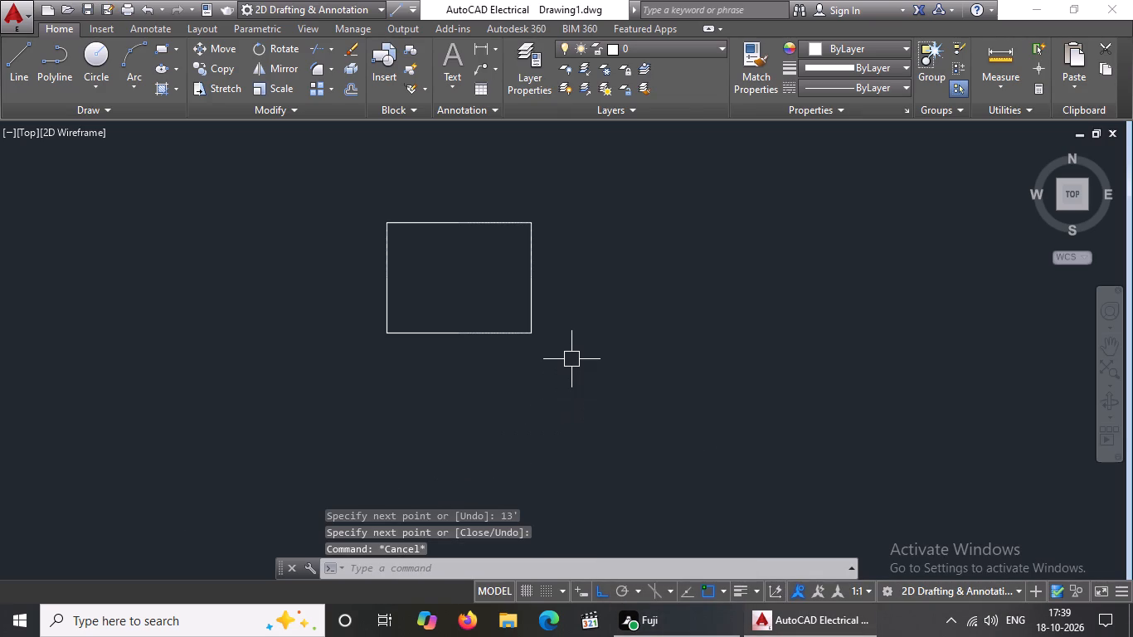
Offset the 13' by 10' room's bottom and right lines 6" outward for the walls.
key(o)
key(Return)
text(6")
key(Return)
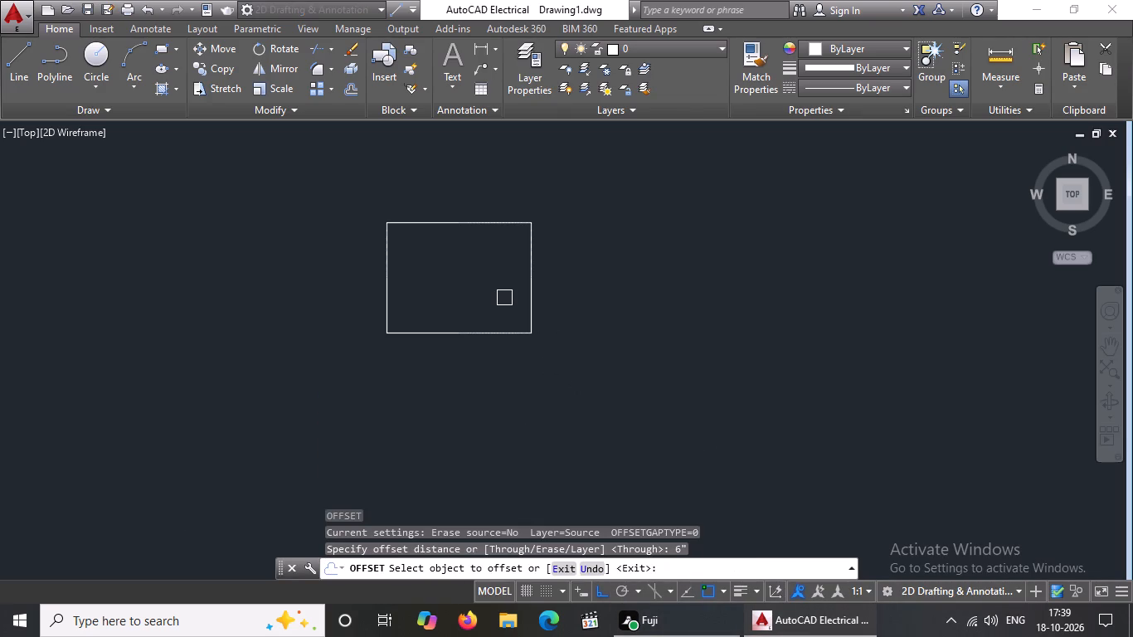
click(475, 332)
click(455, 409)
drag(526, 288, 562, 286)
click(746, 295)
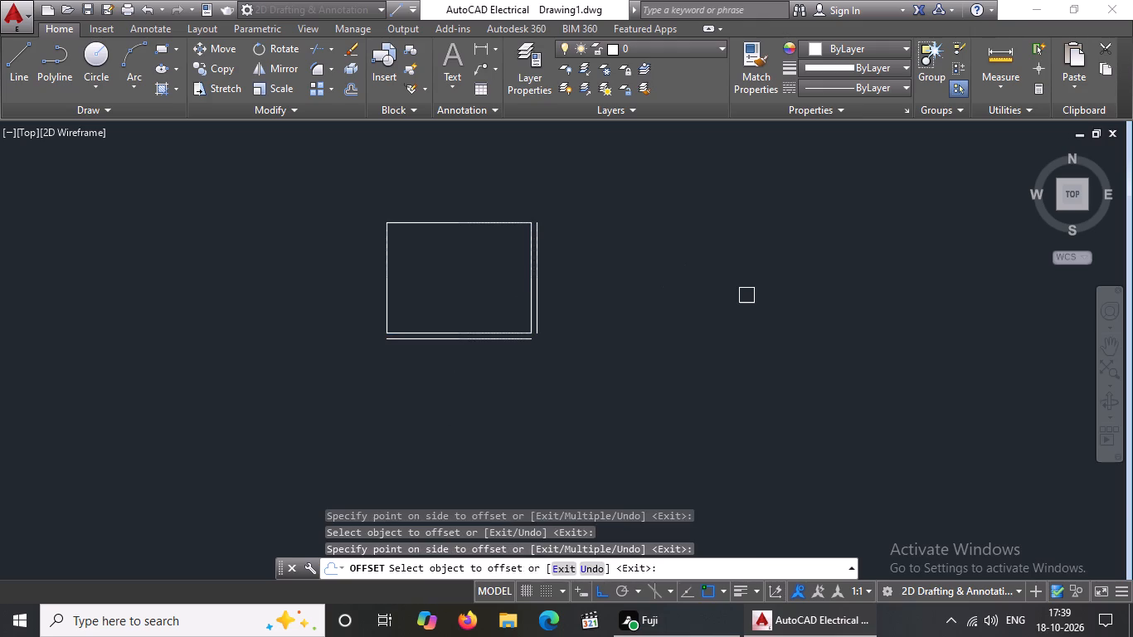
key(Escape)
Draw a 6'6" by 5' room from the top end of the offset right wall: 6'6" right, 5' down, 6'6" back left.
key(l)
key(Return)
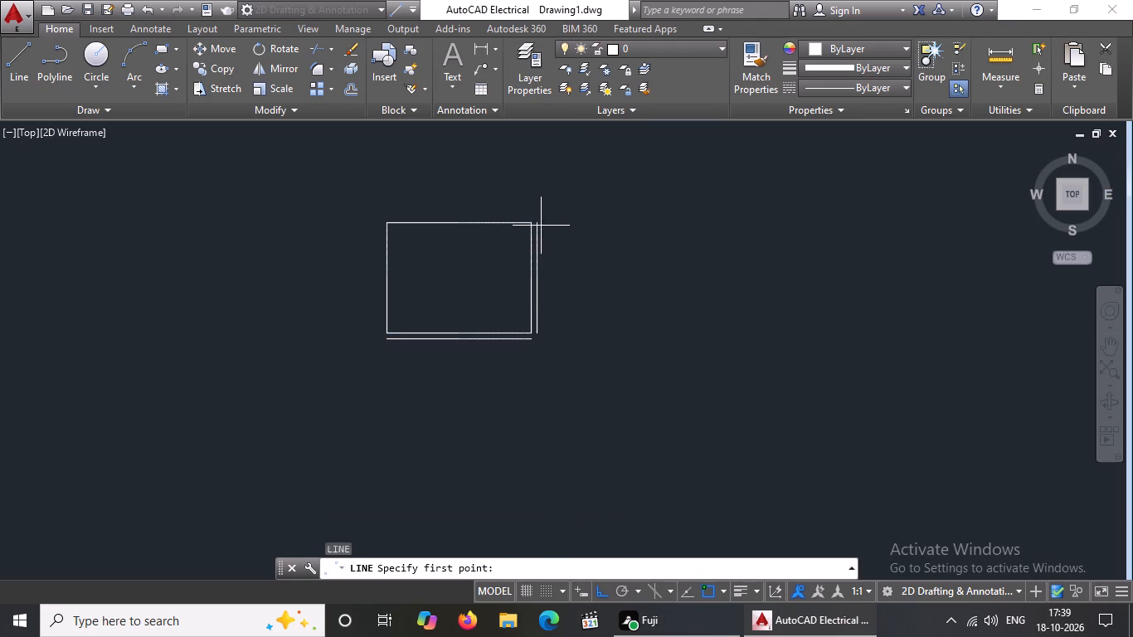
drag(537, 223, 548, 221)
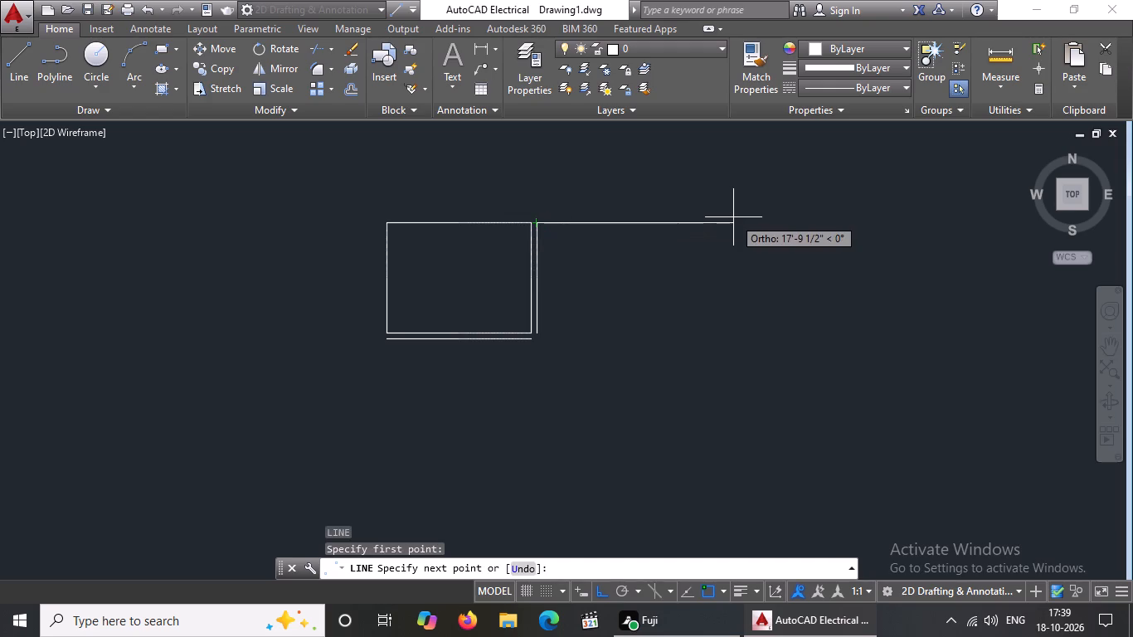
text(6')
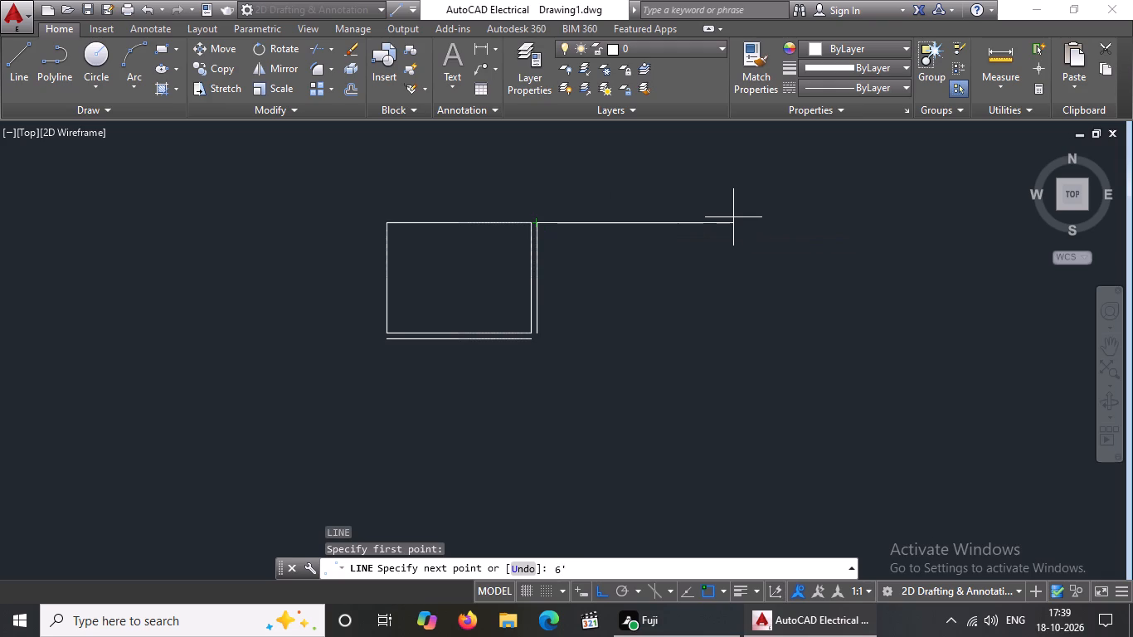
key(6)
key(shift+quotedbl)
key(Return)
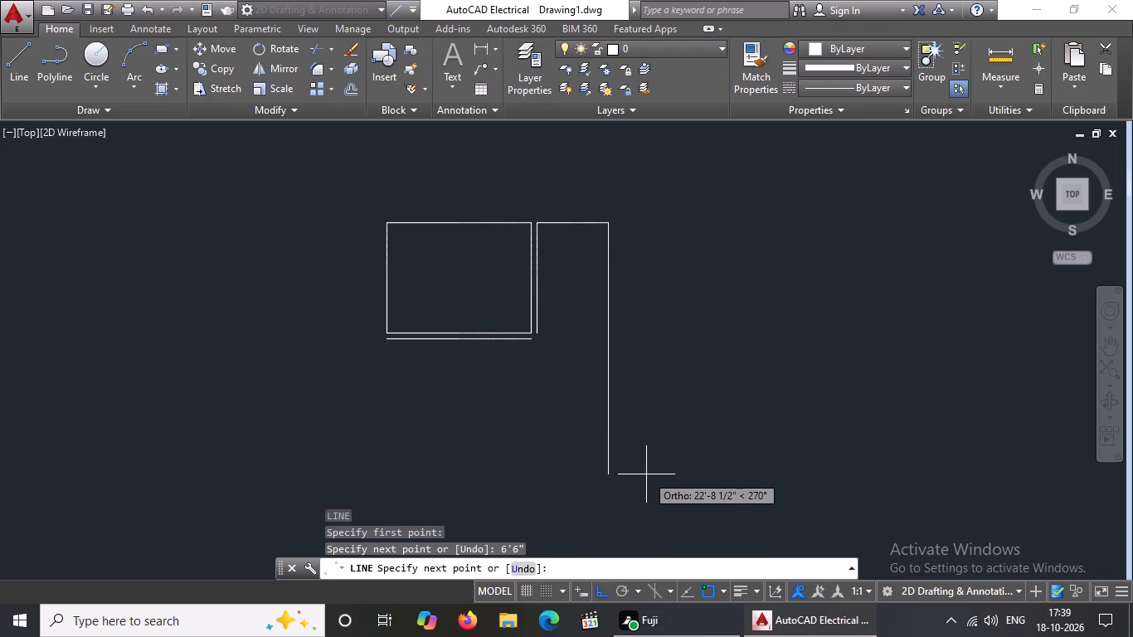
text(5')
key(Return)
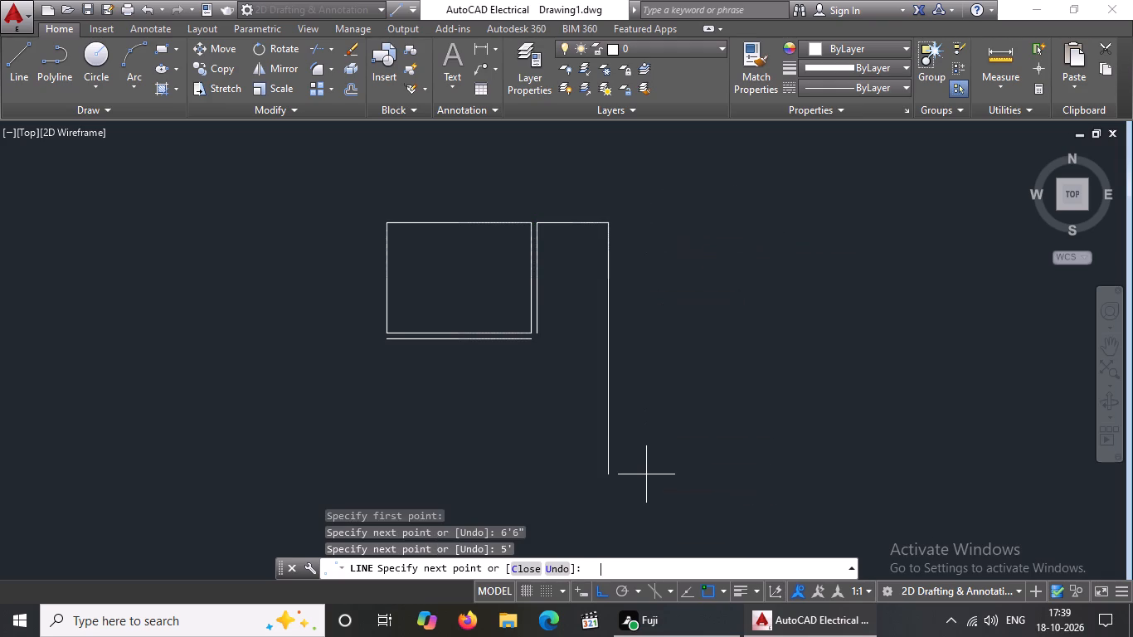
text(6'6")
key(Return)
key(Return)
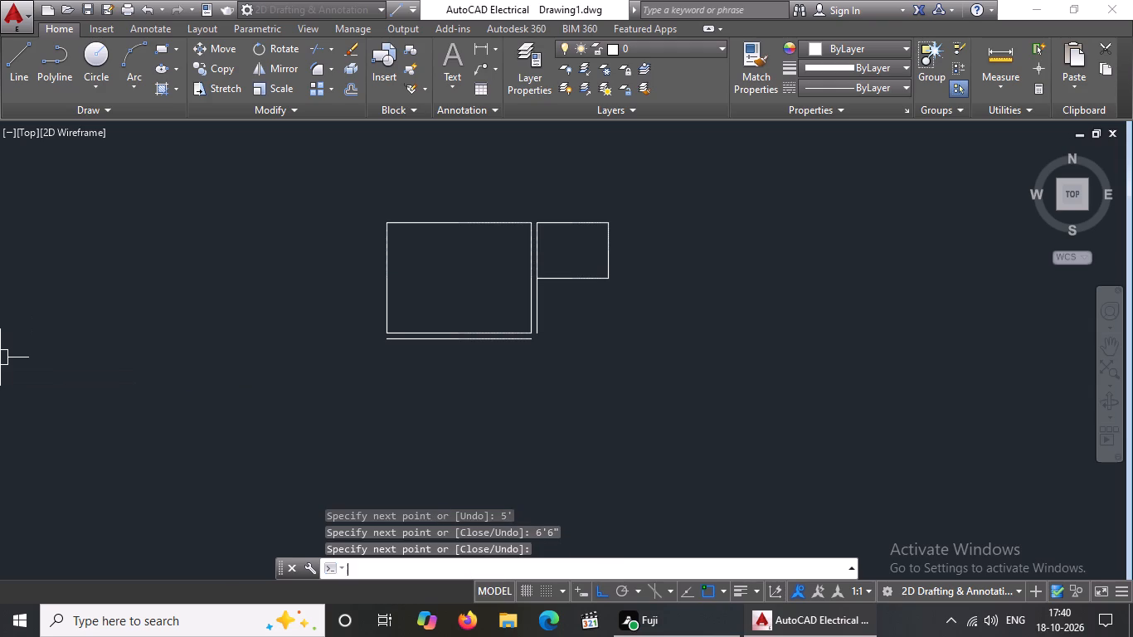
key(Escape)
Offset the 6'6" by 5' room's bottom and right lines 6" outward.
key(o)
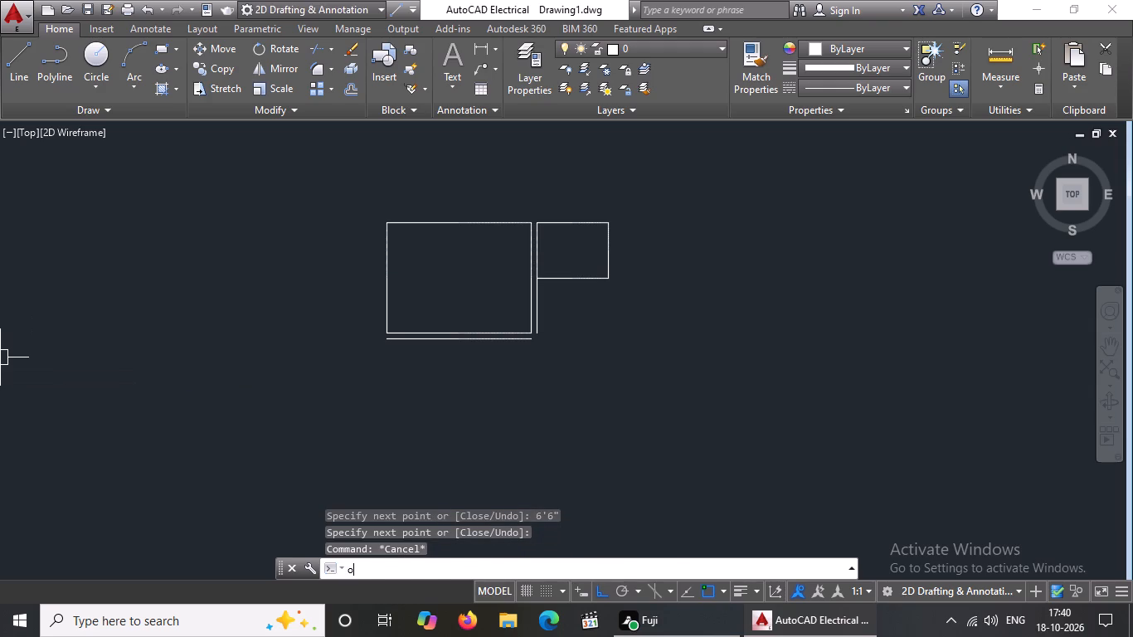
key(Return)
text(6")
key(Return)
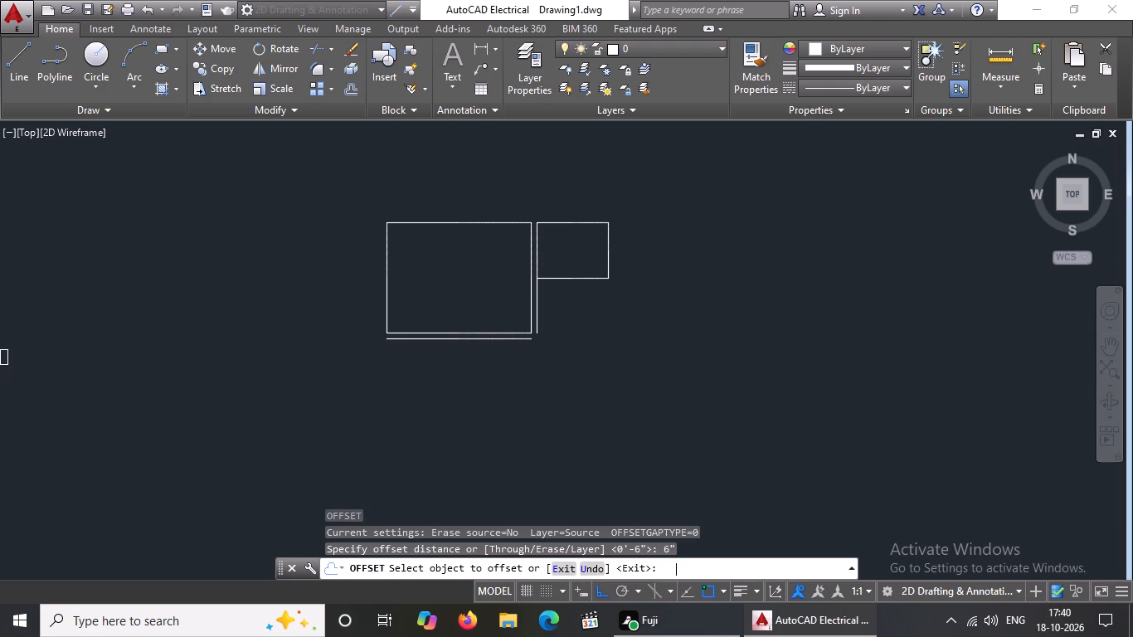
click(578, 284)
click(586, 326)
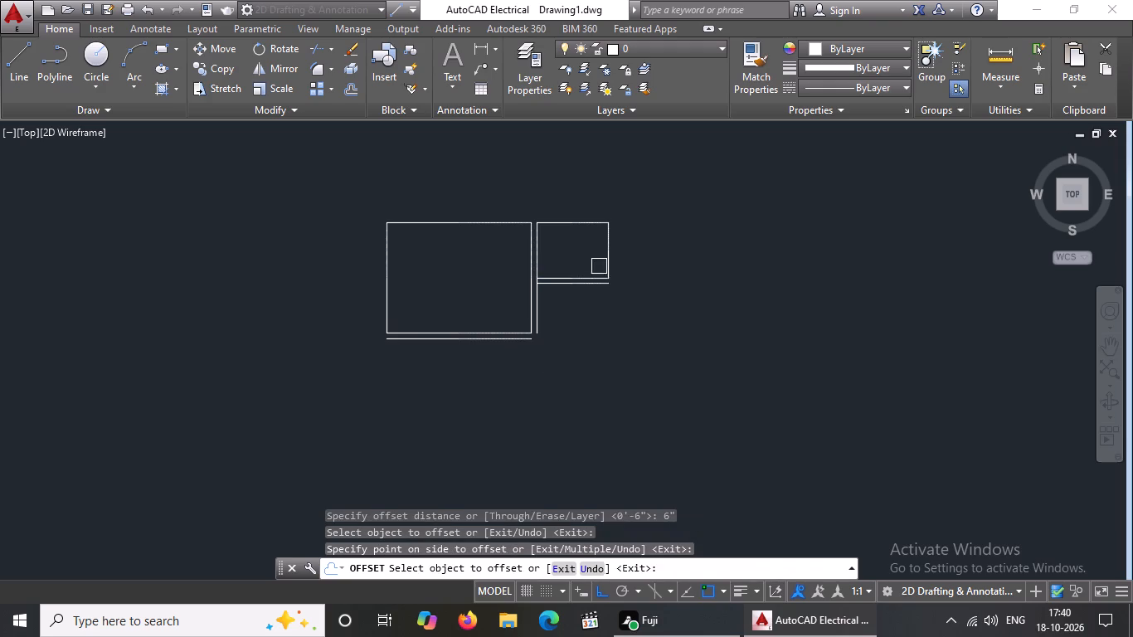
drag(602, 260, 635, 255)
click(743, 257)
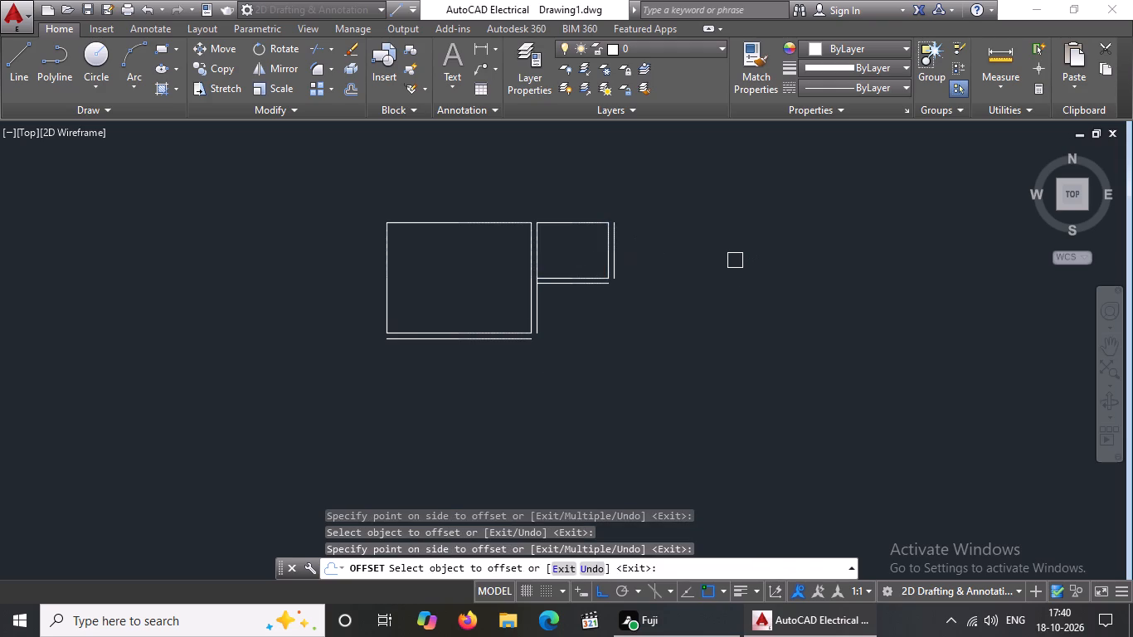
key(Escape)
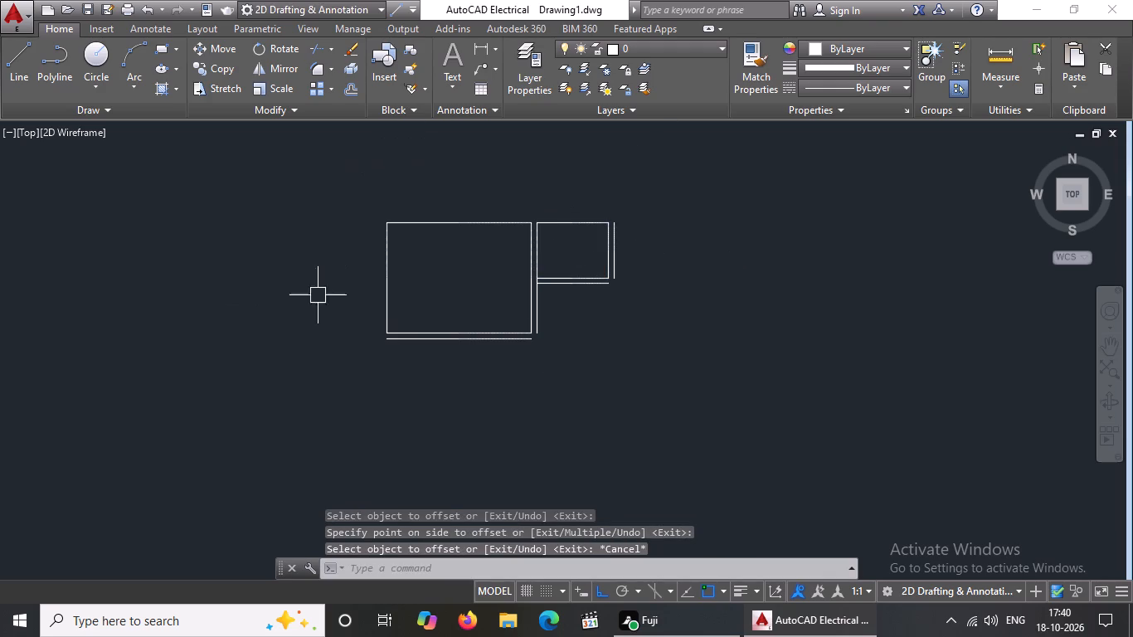
From the top end of the small room's outer right wall line, draw a 6'6" line right and a 7'8" line down.
key(l)
key(Return)
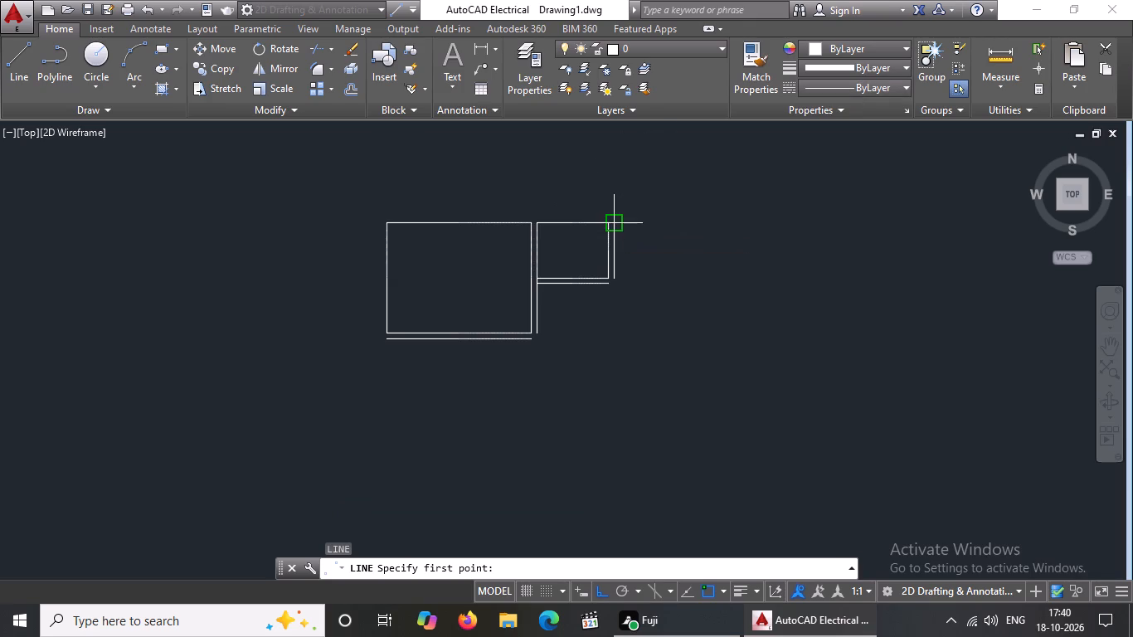
drag(613, 223, 649, 221)
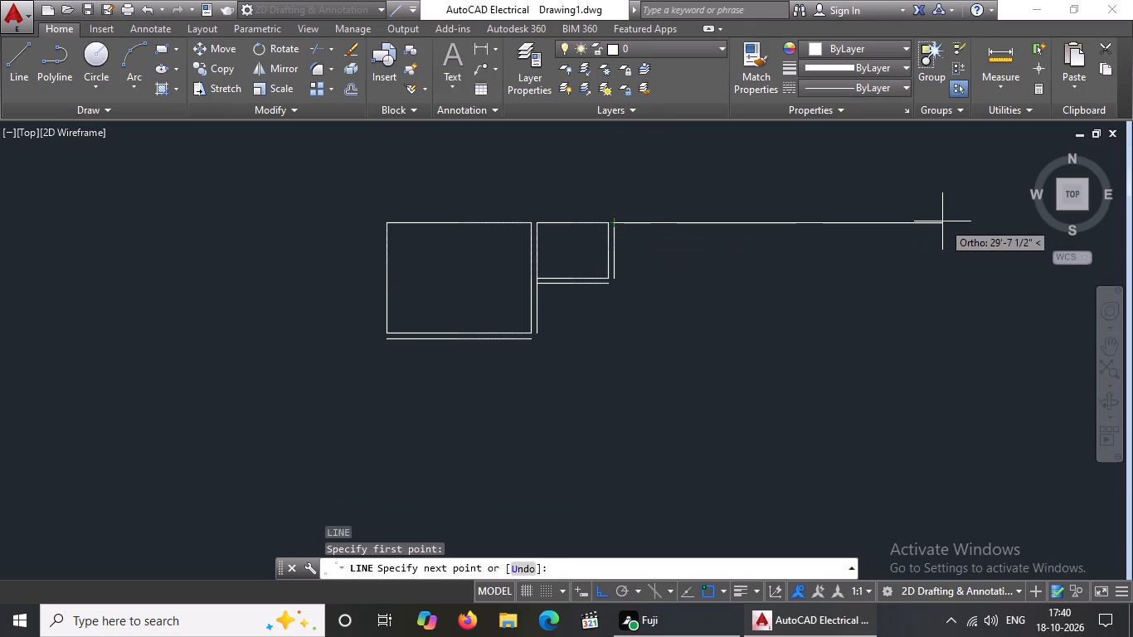
text(6'6")
key(Return)
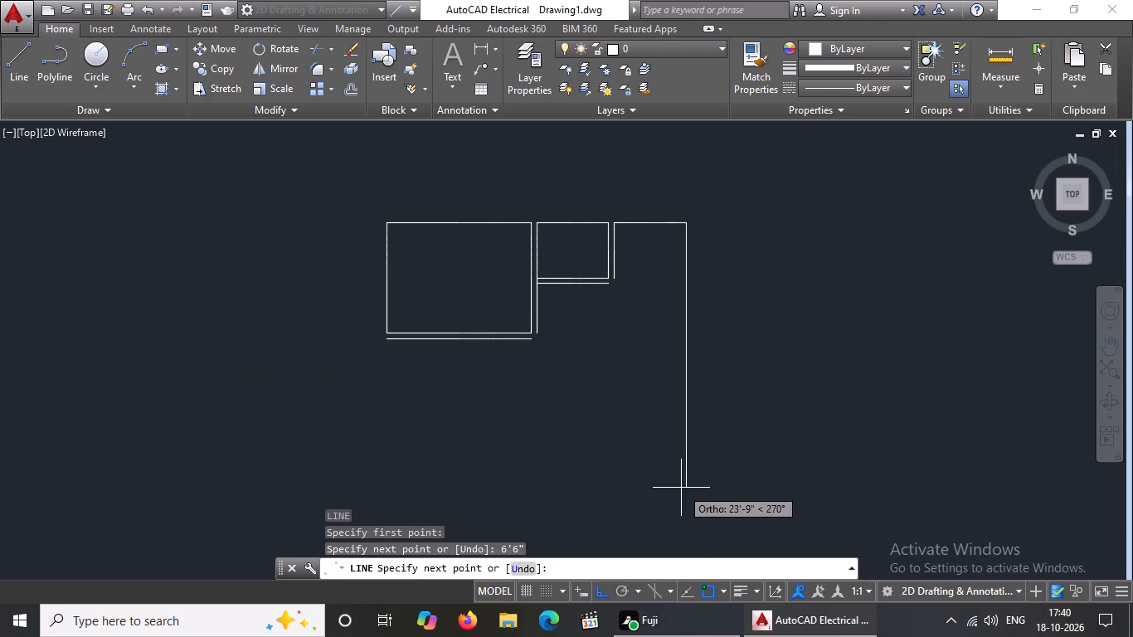
text(7'8)
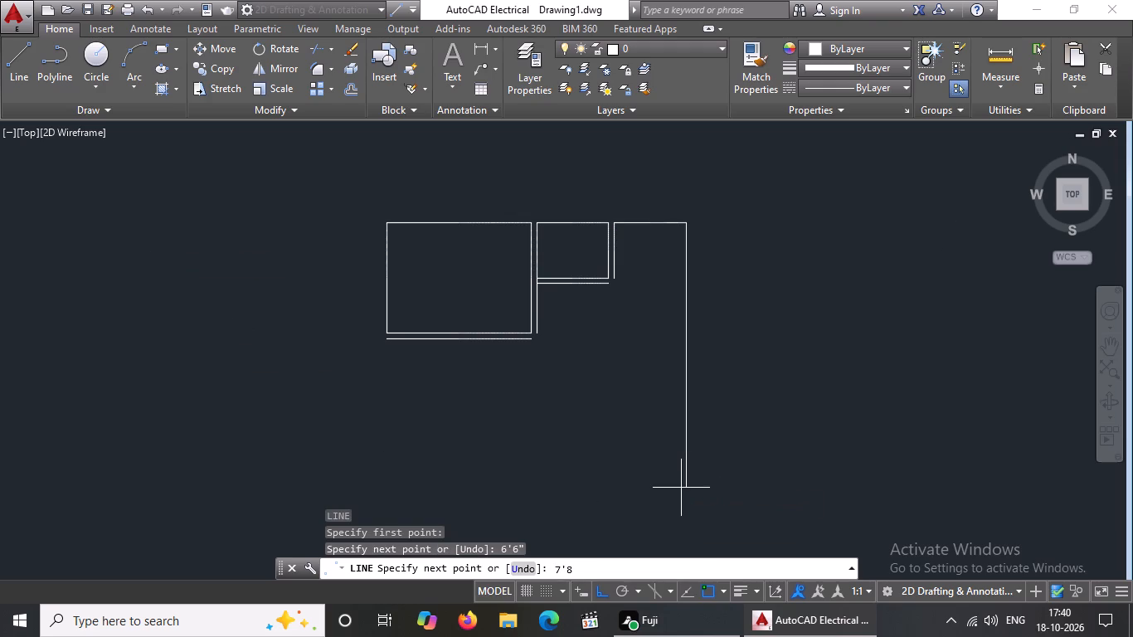
key(shift+quotedbl)
key(Return)
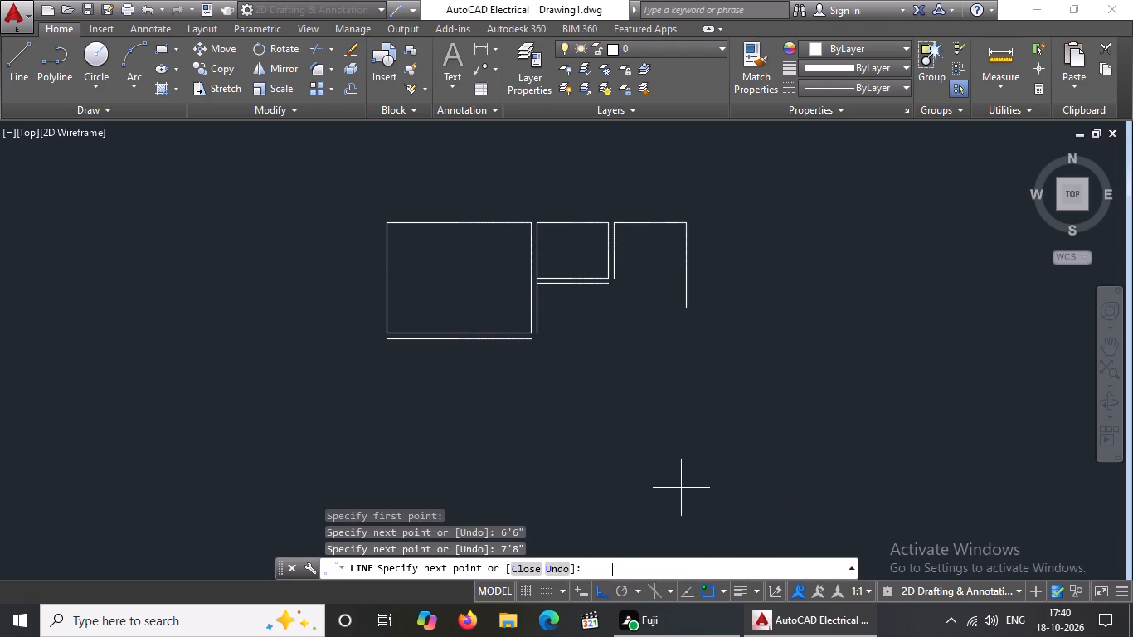
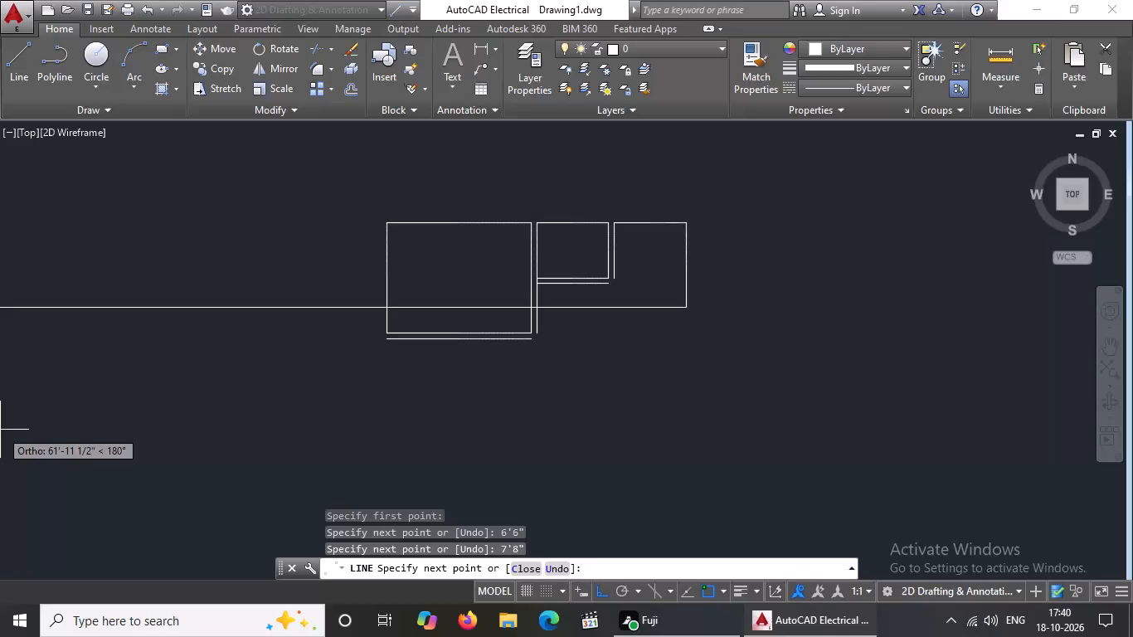
Complete the third room's outline with a 6'6" line back left and a 7'8" line up to its starting corner.
text(6'6:")
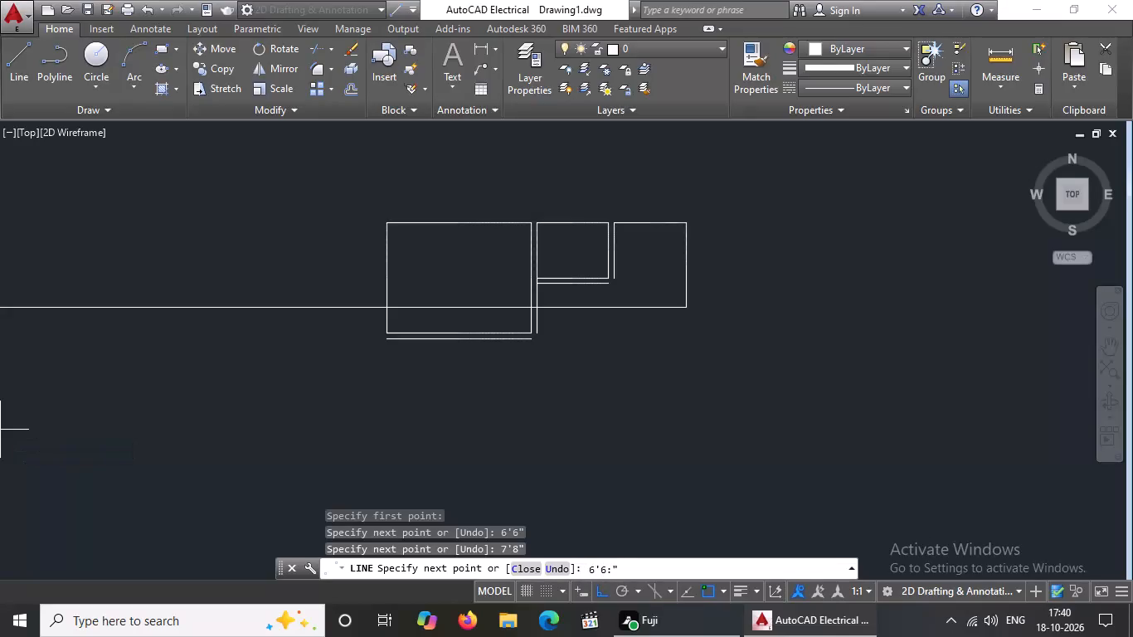
key(BackSpace)
key(BackSpace)
key(shift+quotedbl)
key(Return)
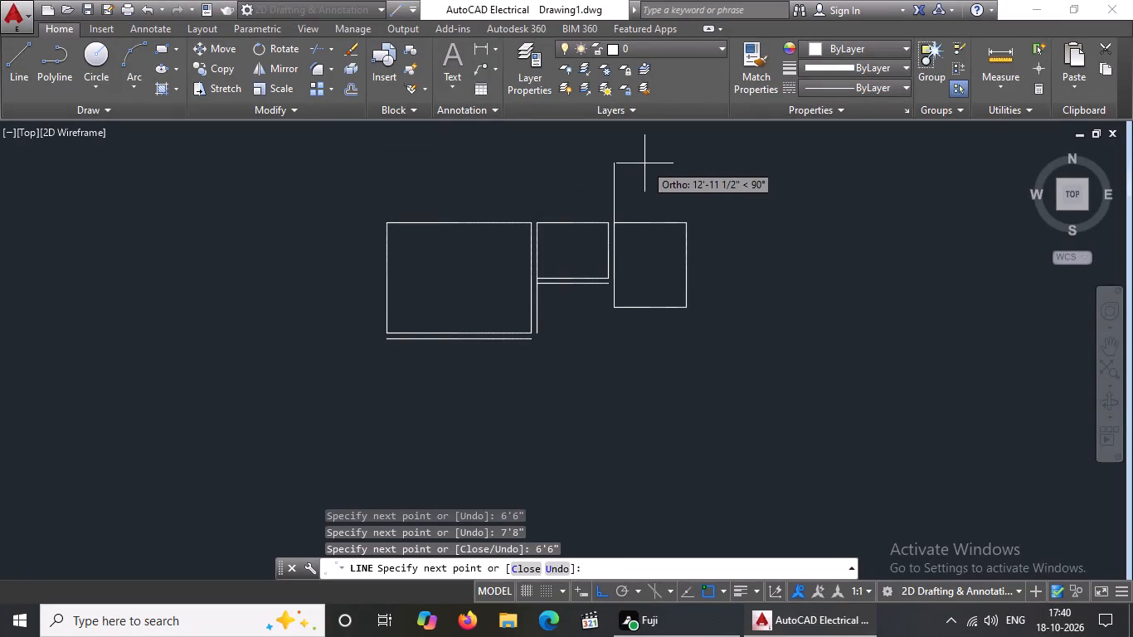
text(7')
text(8")
key(Return)
key(Return)
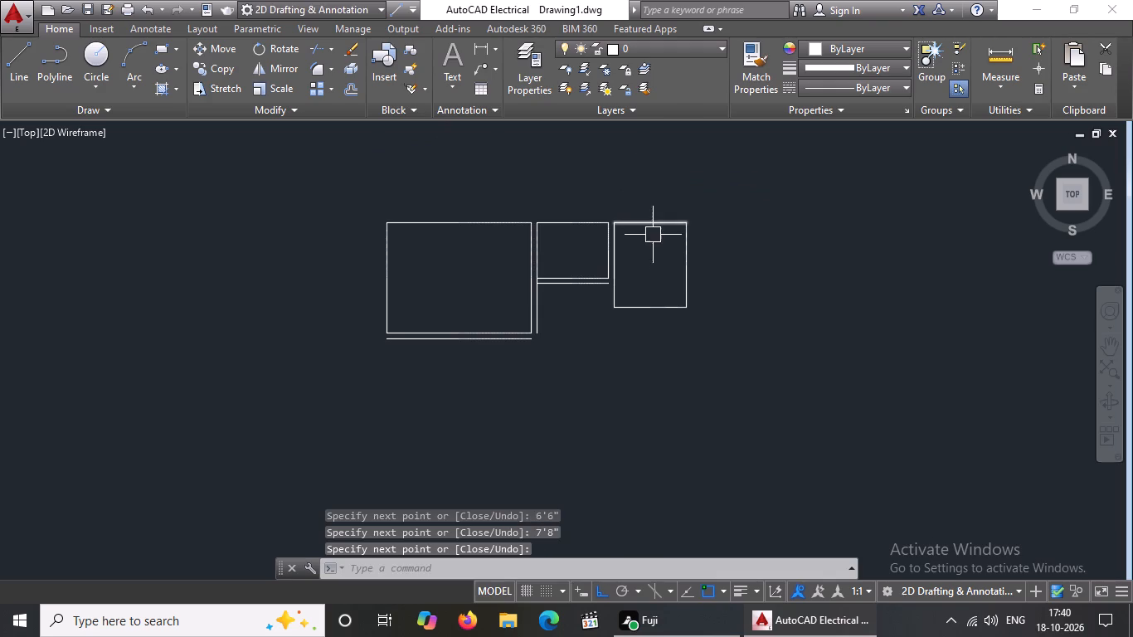
middle_drag(659, 259, 484, 309)
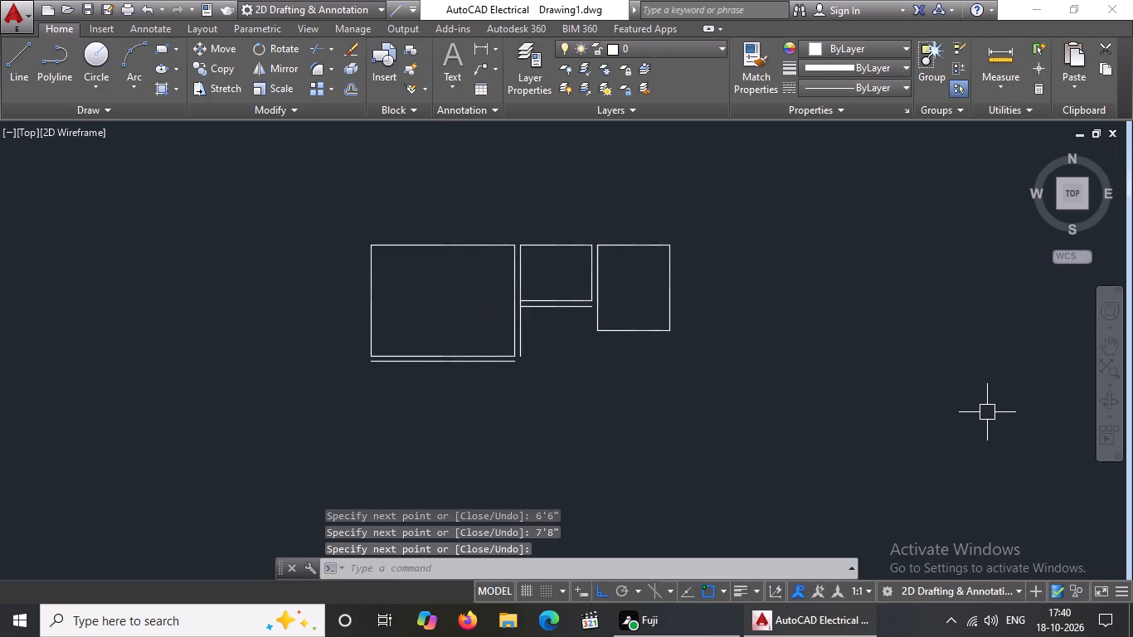
key(Escape)
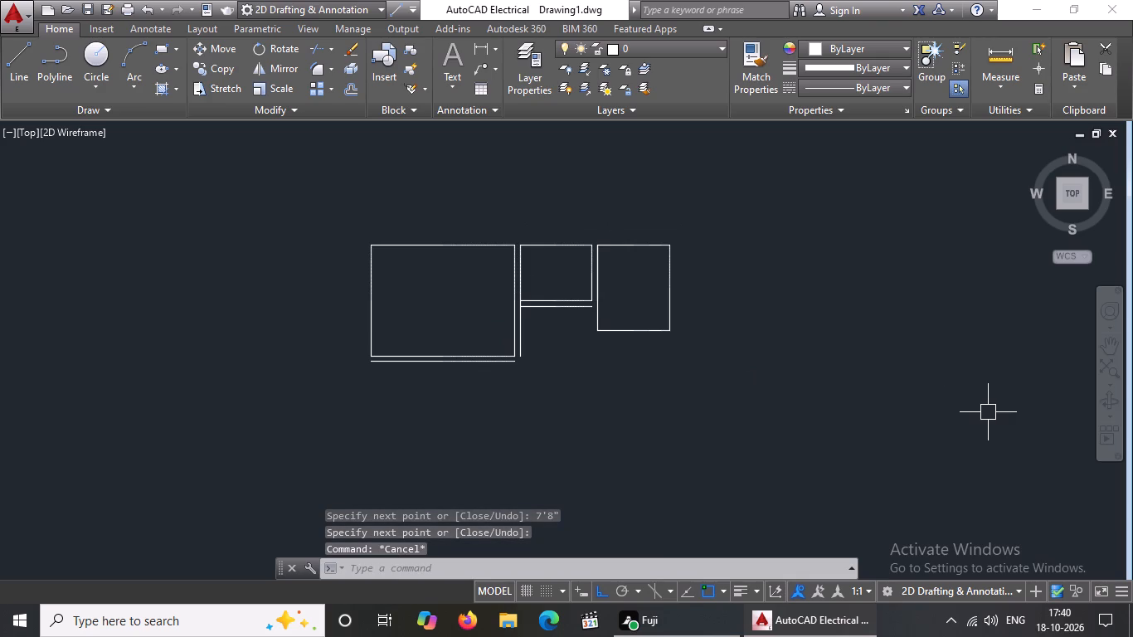
Offset the 6'6" by 7'8" room's bottom and right lines 6" outward for the walls.
key(o)
key(Return)
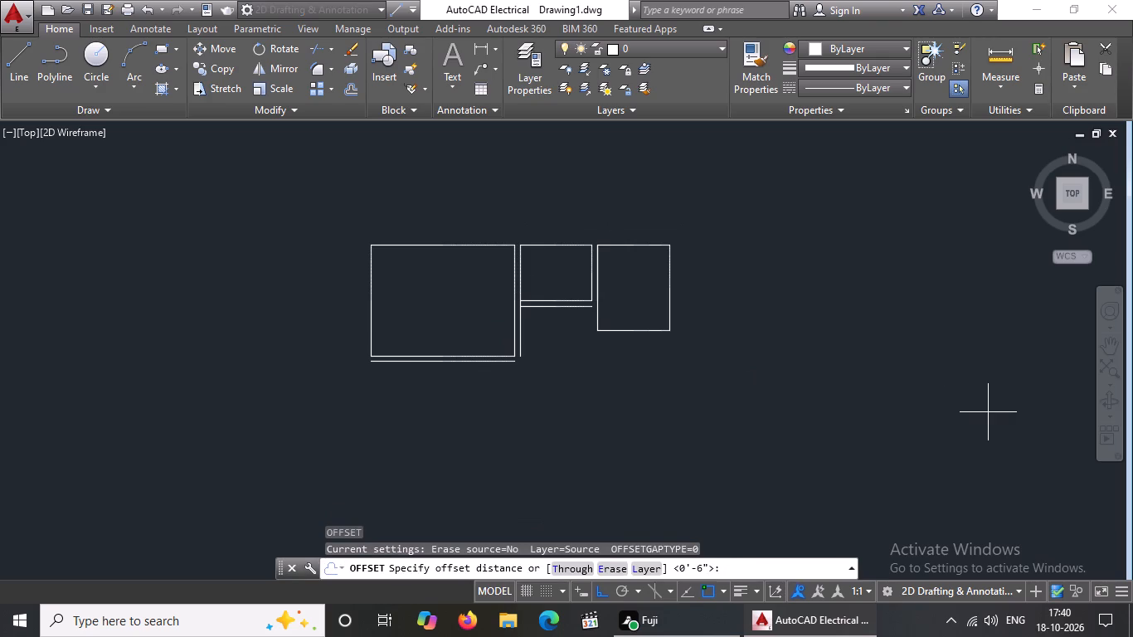
text(6")
key(Return)
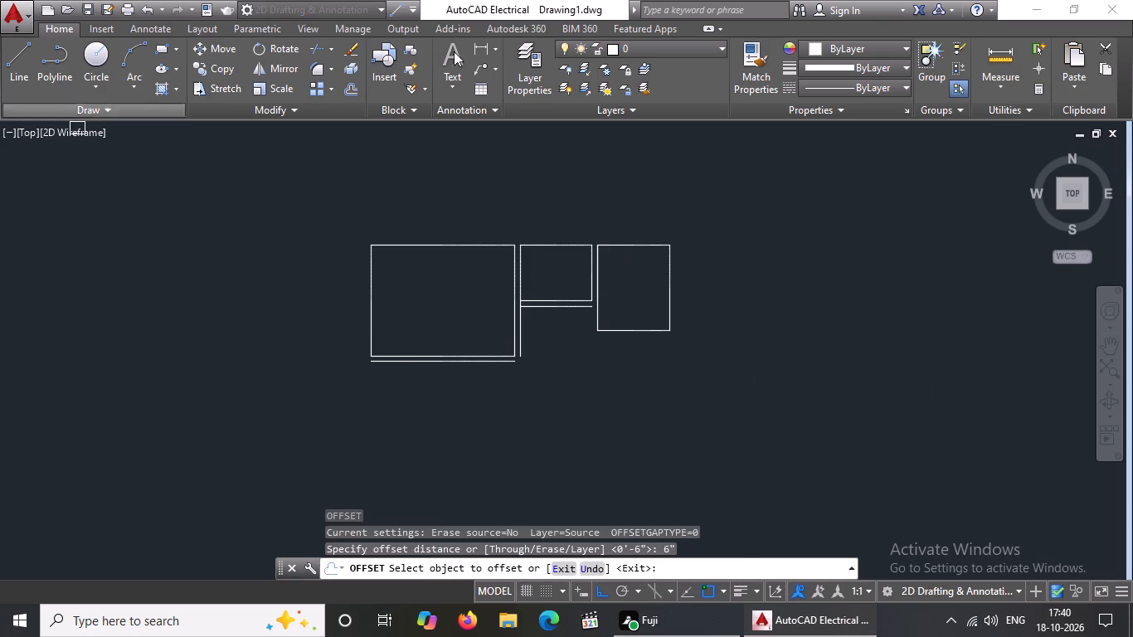
click(643, 328)
click(648, 387)
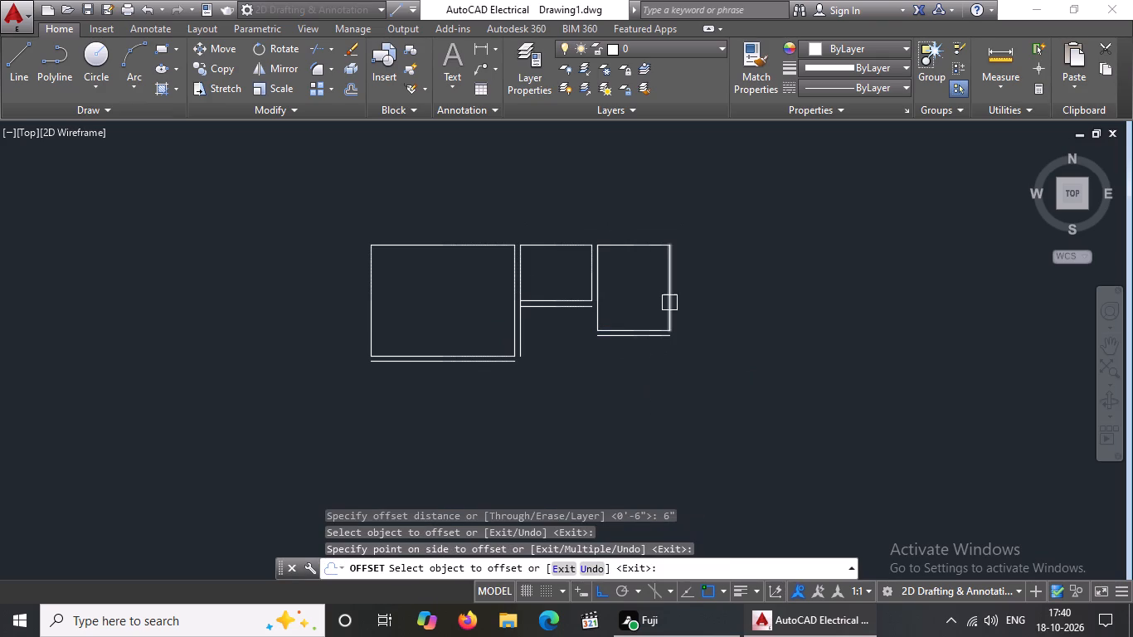
drag(669, 303, 726, 304)
click(817, 314)
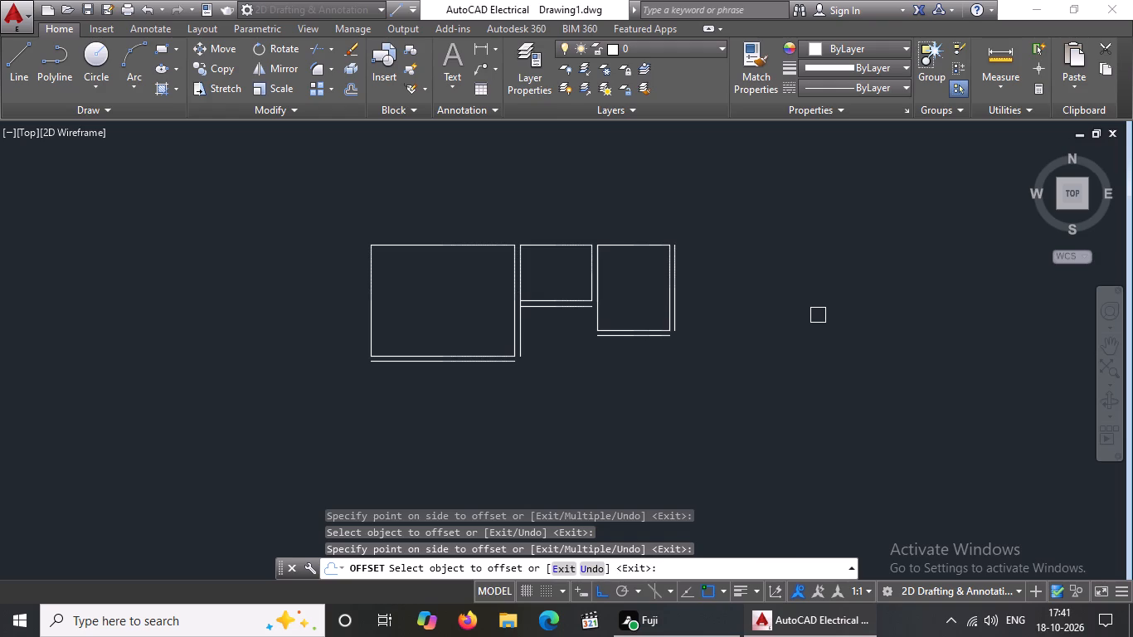
key(Escape)
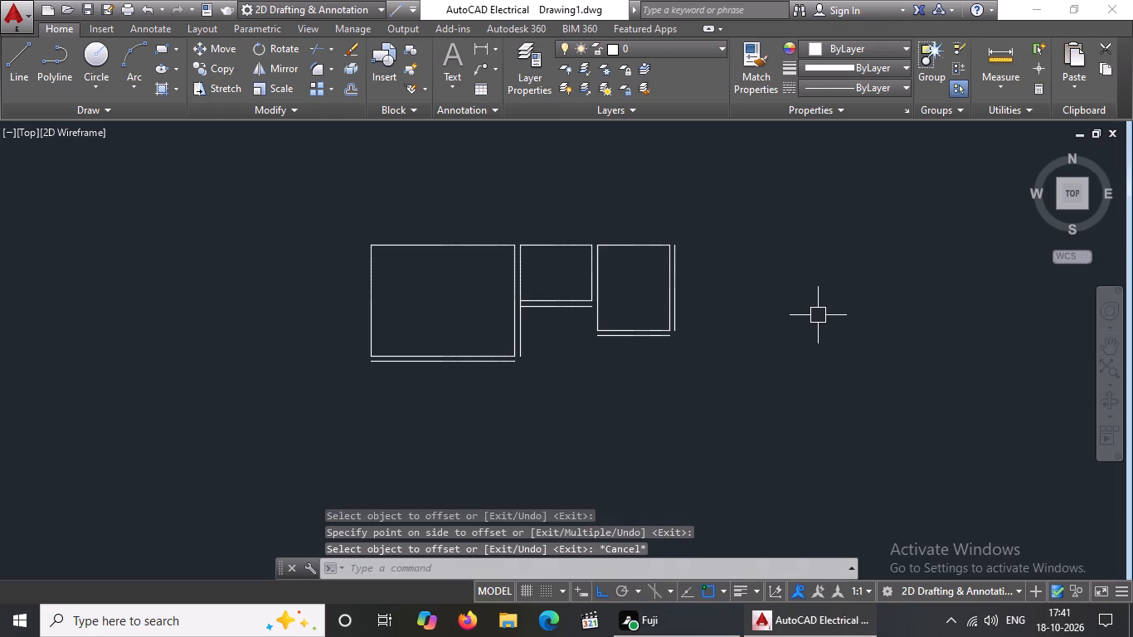
Draw a 12'8" by 12'7" room from the top end of the outer right wall line: 12'8" right, 12'7" down, 12'8" left, 12'7" up.
key(l)
key(Return)
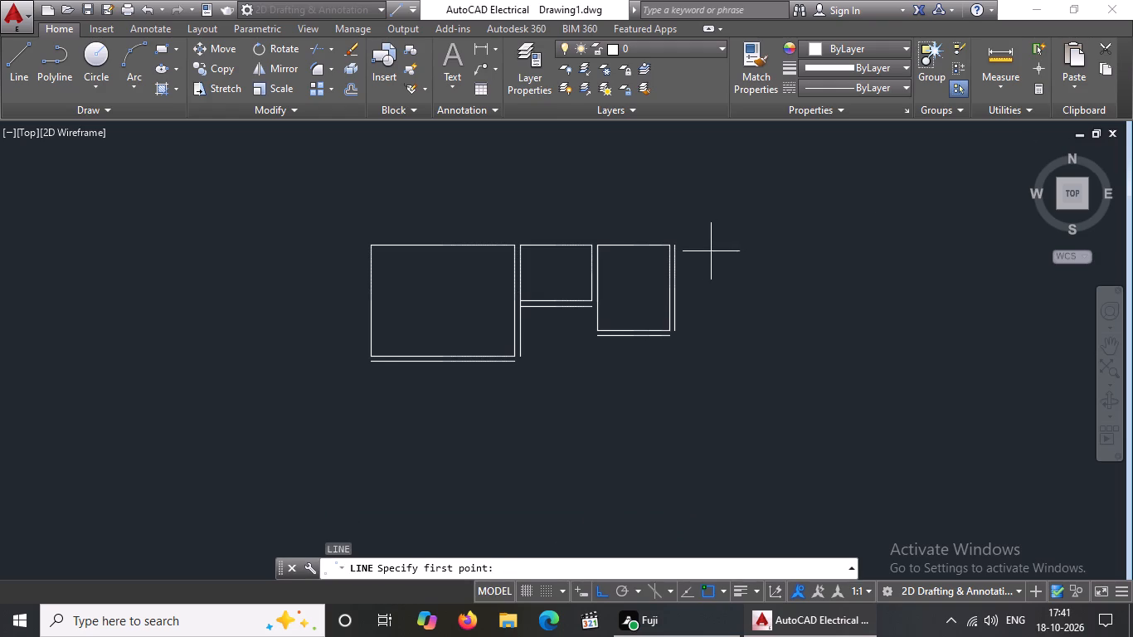
drag(673, 241, 688, 241)
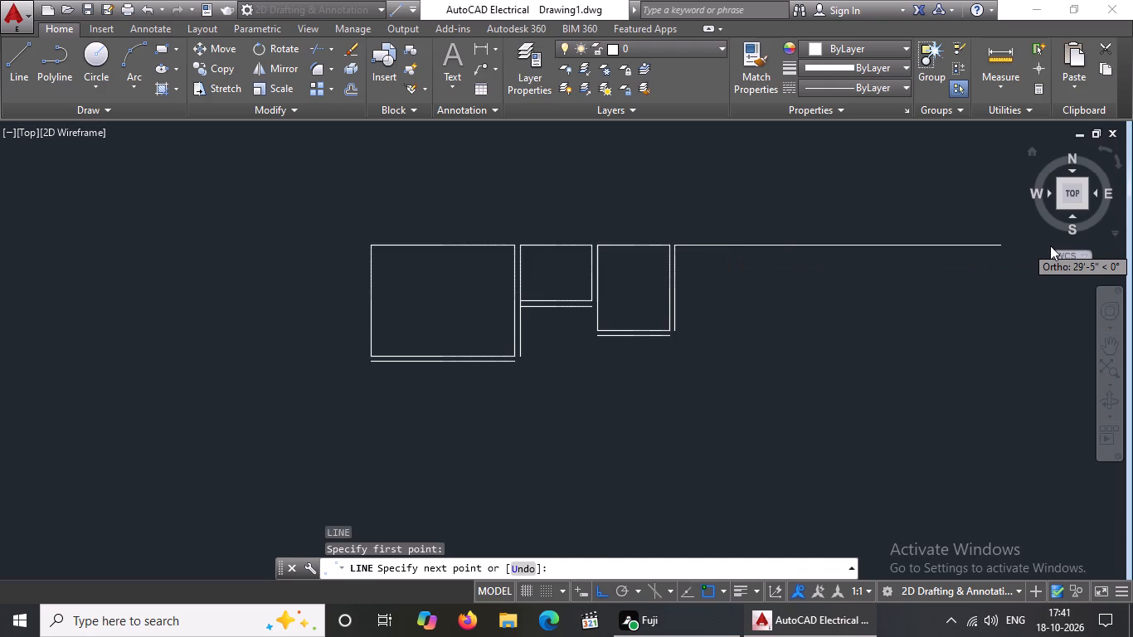
text(12')
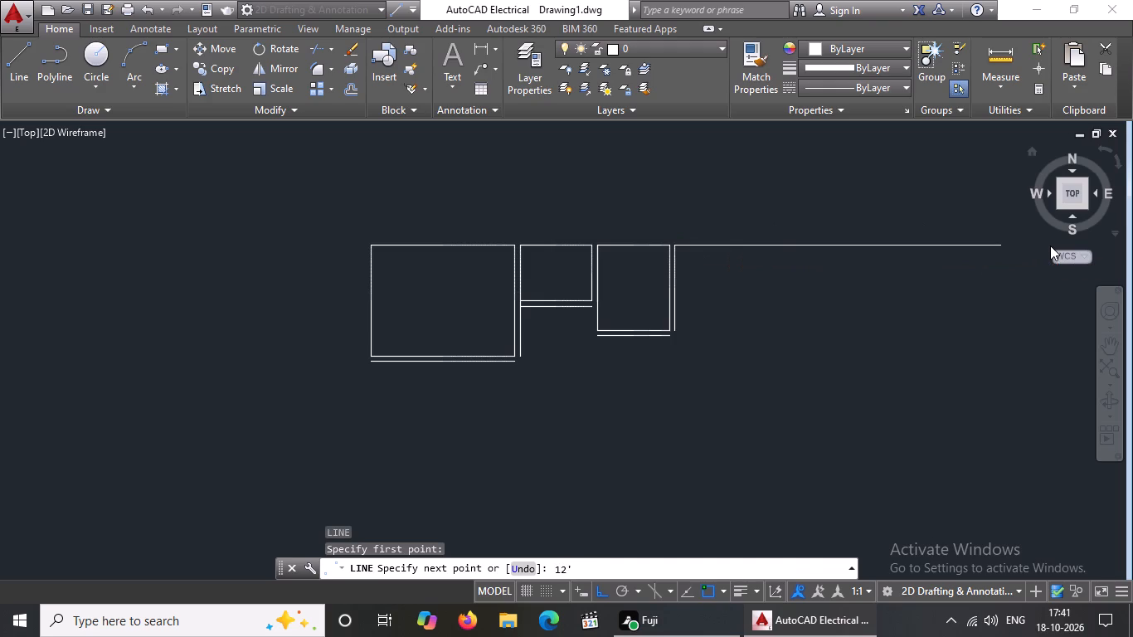
key(8)
key(shift+quotedbl)
key(Return)
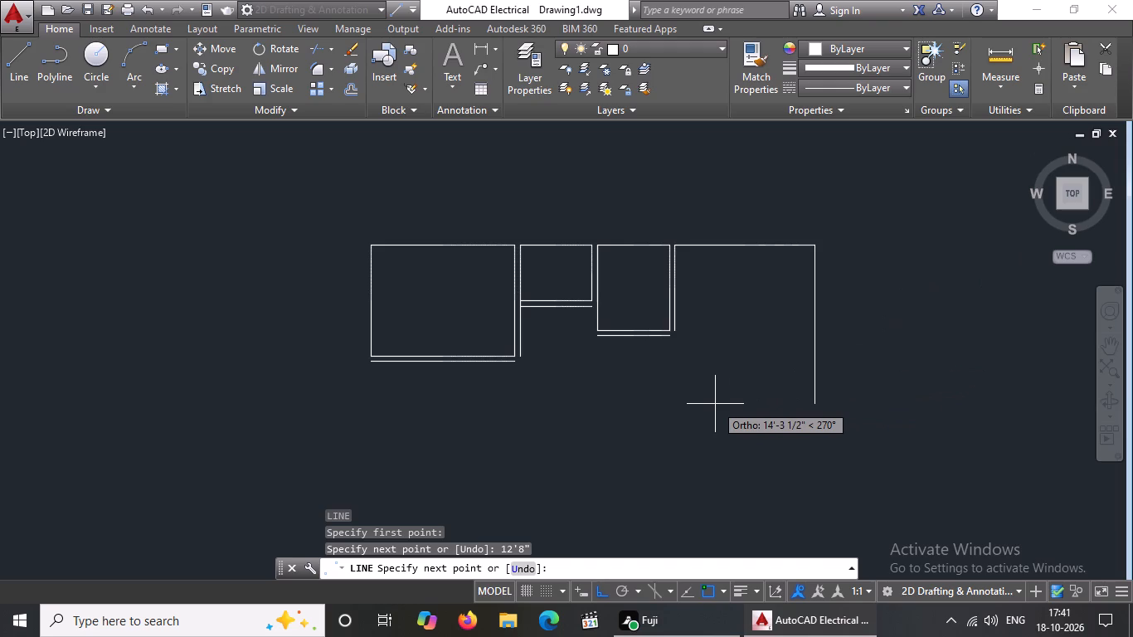
text(12)
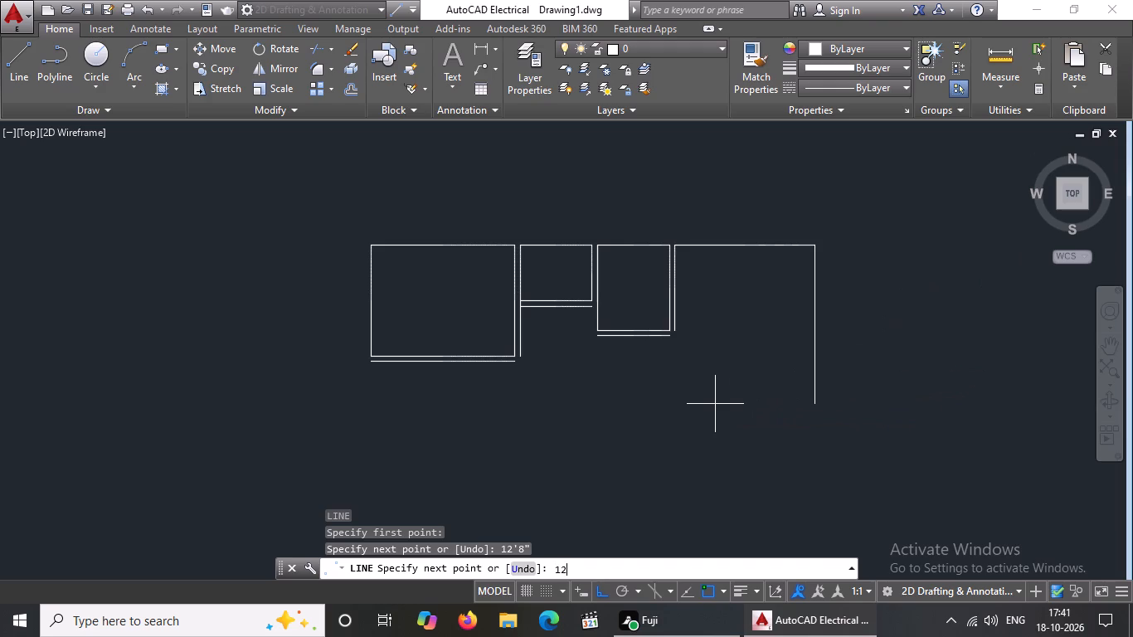
key(apostrophe)
key(7)
key(shift+quotedbl)
key(Return)
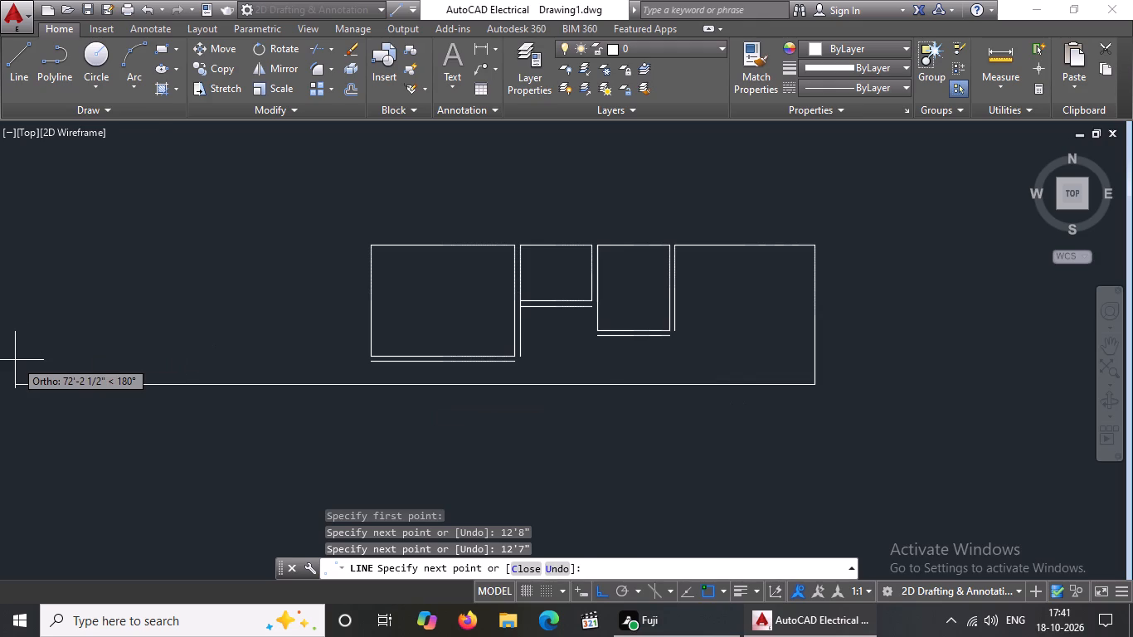
text(12')
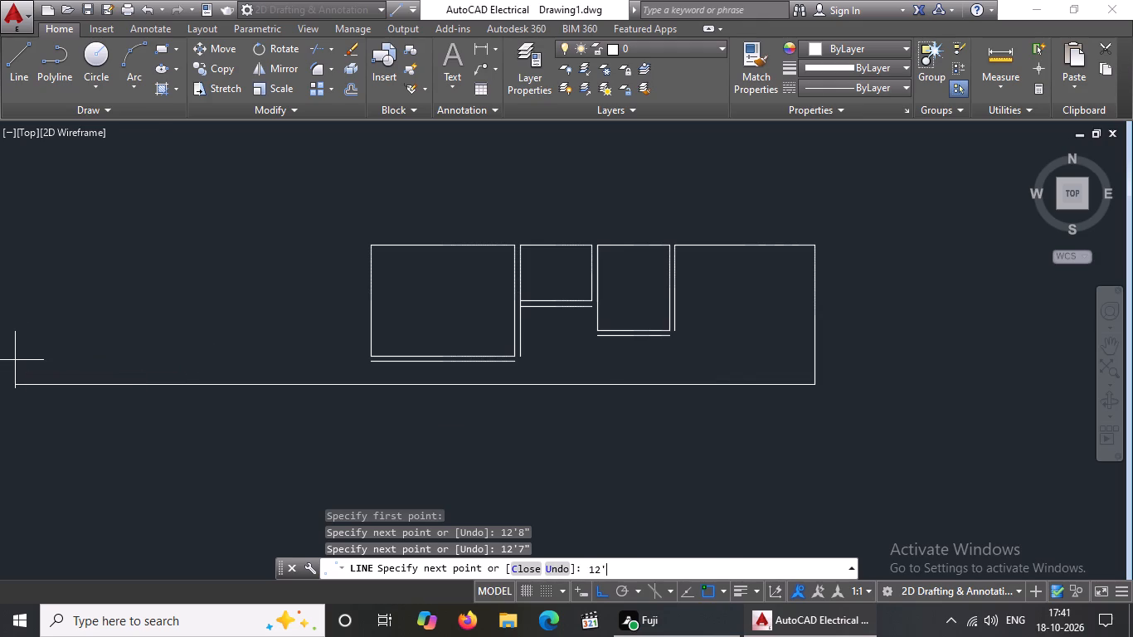
text(8")
key(Return)
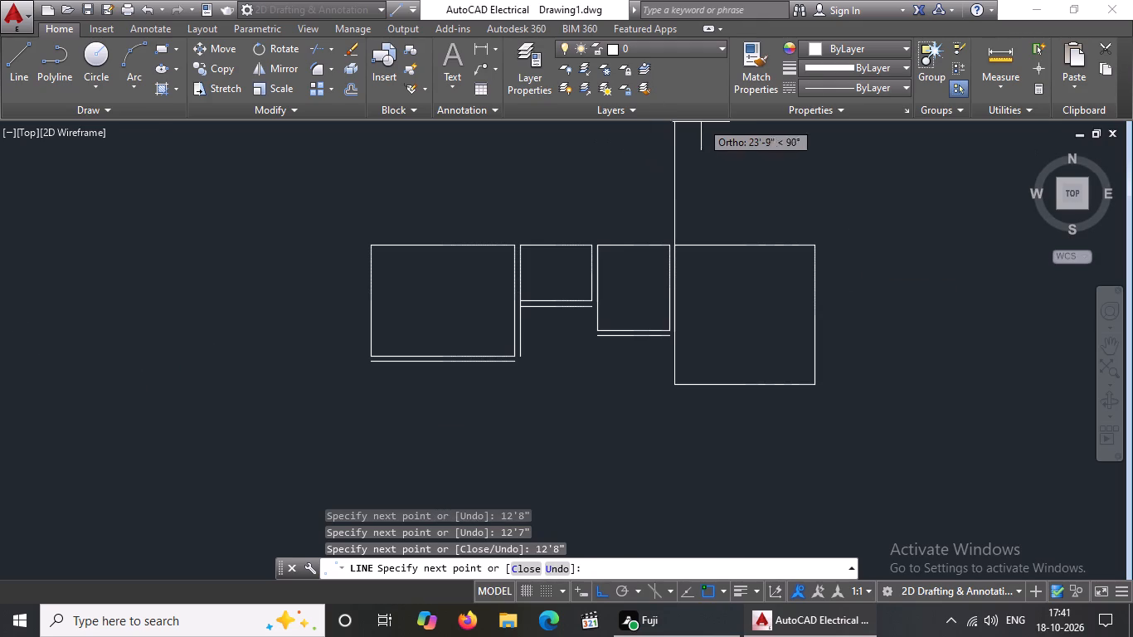
text(12)
text('7")
key(Return)
key(Return)
scroll(838, 289, down, 1)
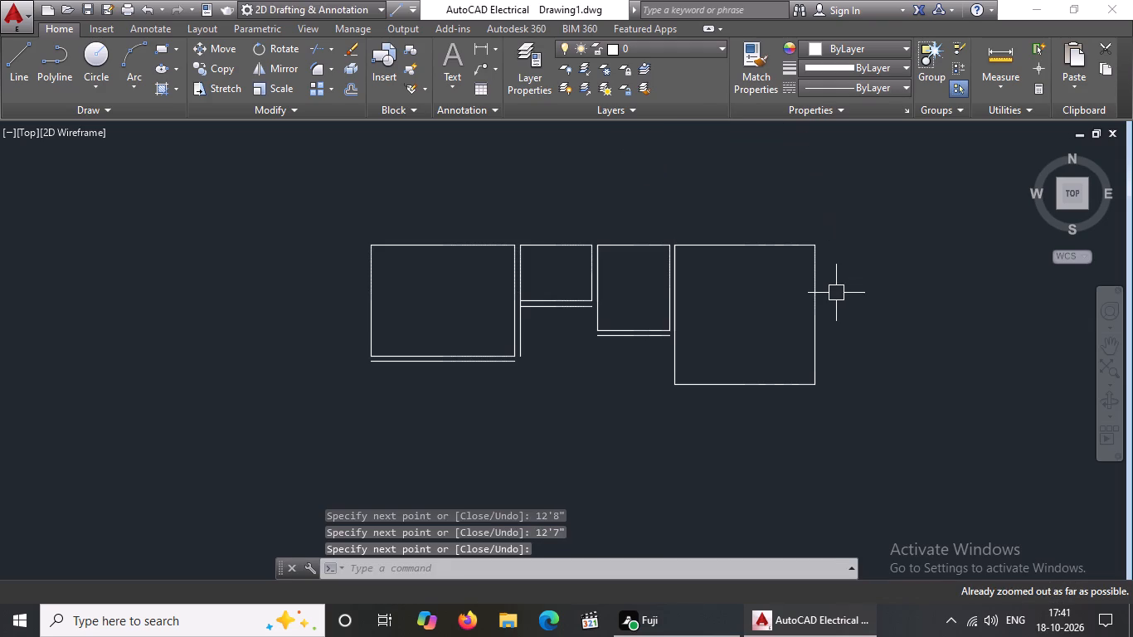
key(Escape)
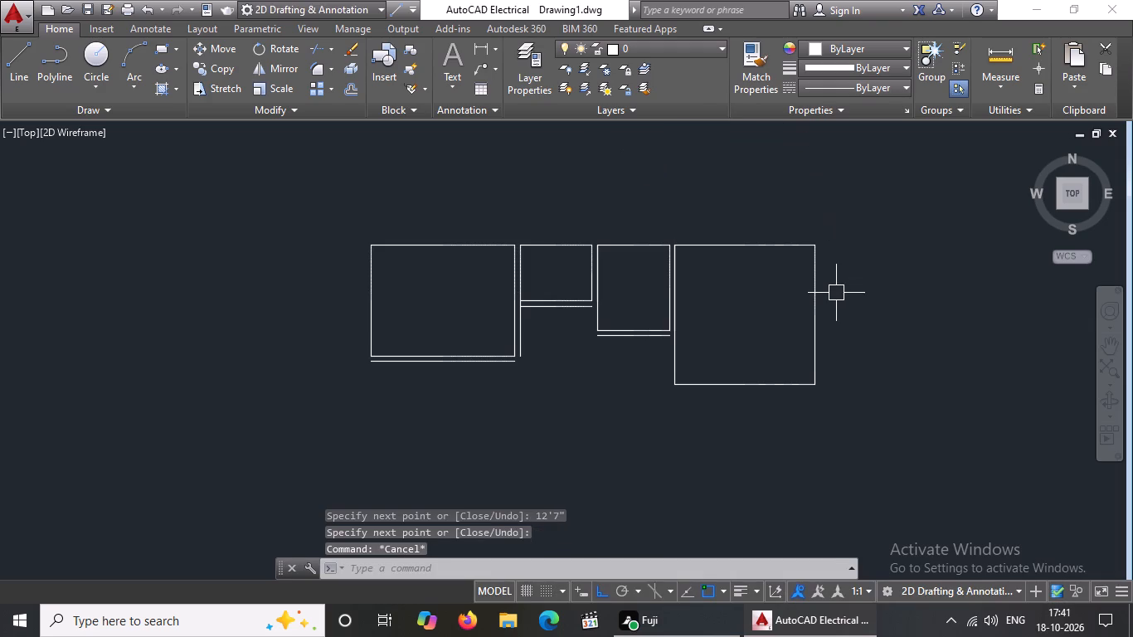
Offset the 12'8" by 12'7" room's bottom and right lines 9" outward.
key(o)
key(Return)
text(9")
key(Return)
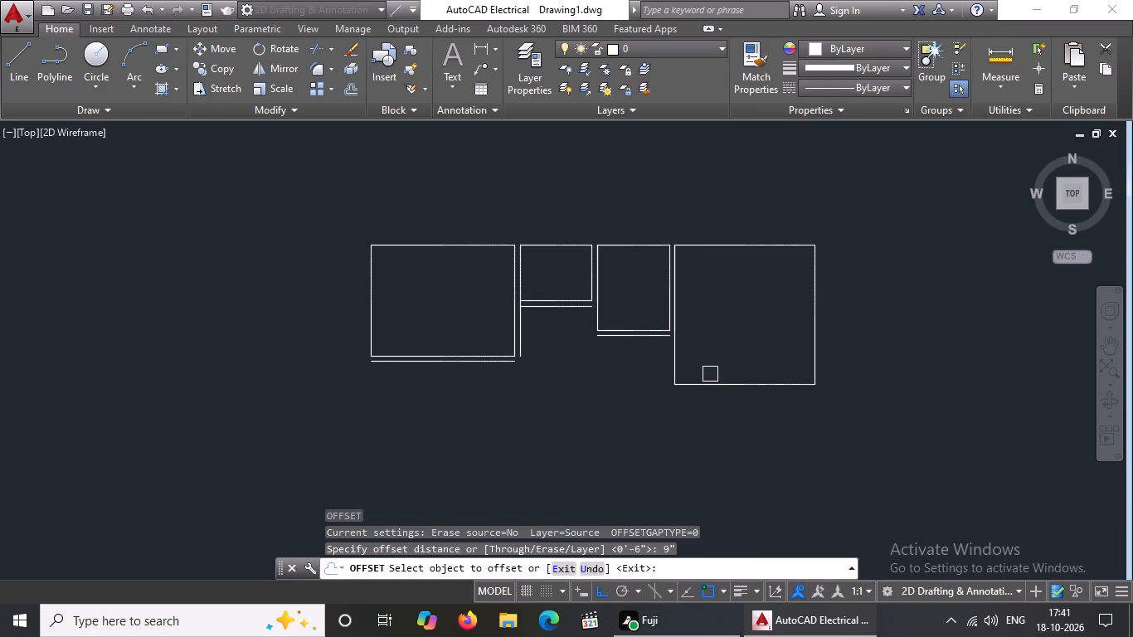
click(715, 382)
drag(732, 445, 740, 445)
drag(819, 358, 845, 357)
click(891, 357)
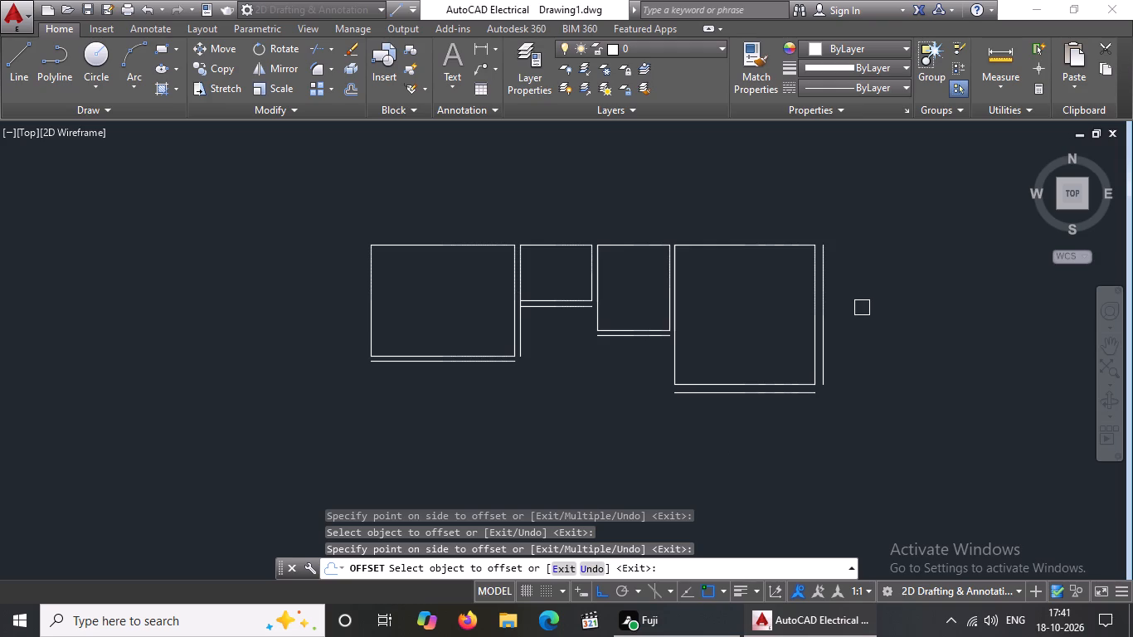
scroll(862, 309, down, 1)
key(Escape)
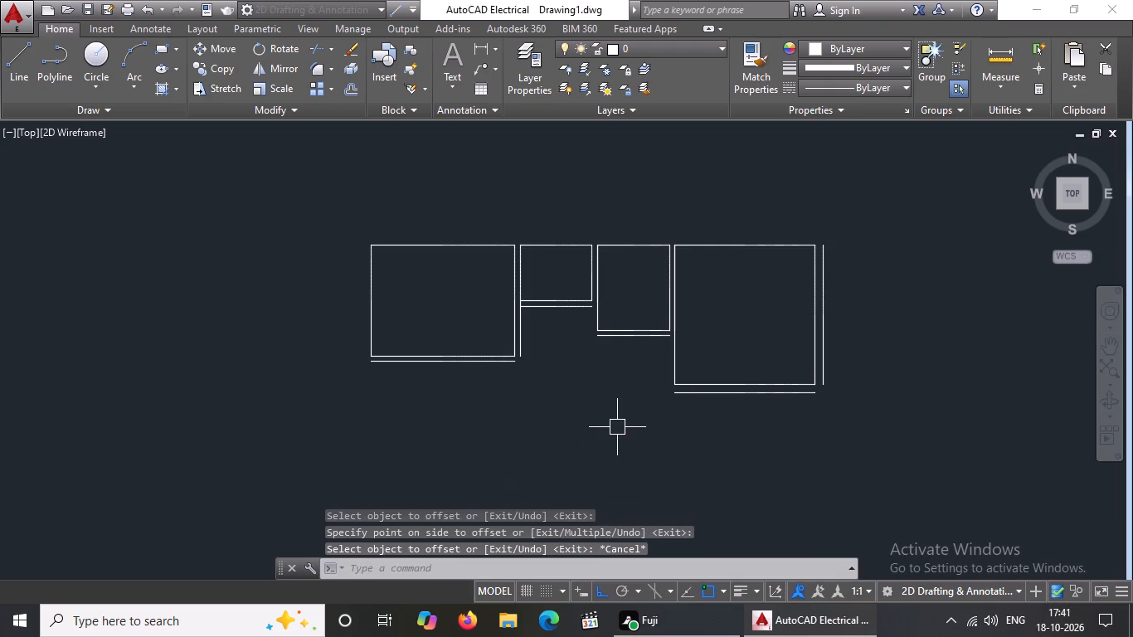
From the left end of the first room's outer bottom wall line, draw a room 13' down, 10' right and 13' up.
click(7, 62)
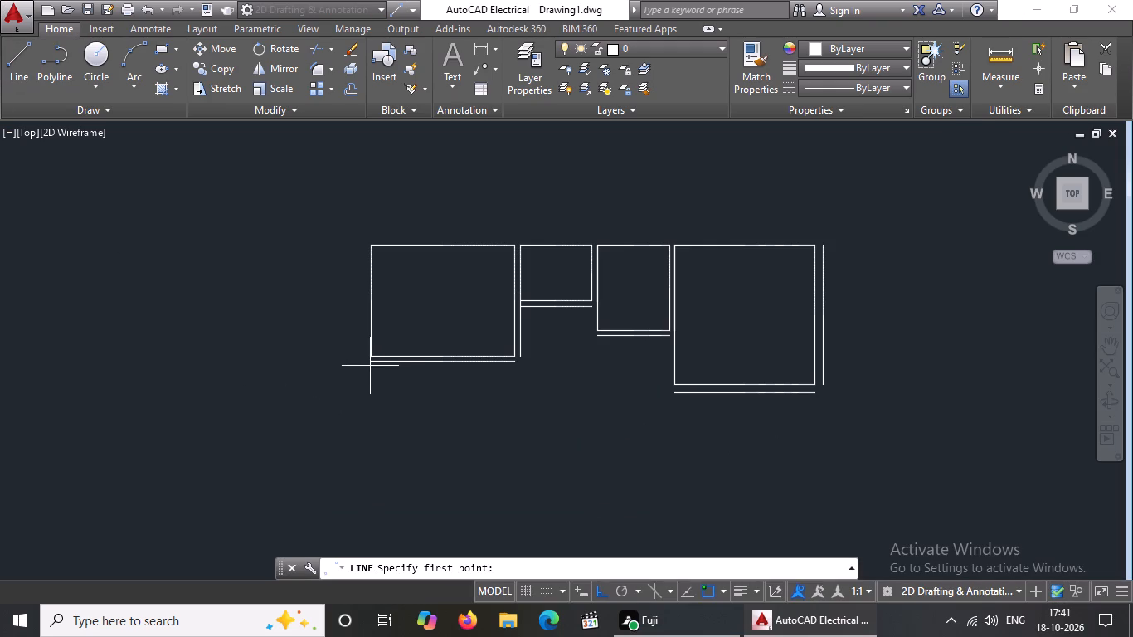
click(370, 360)
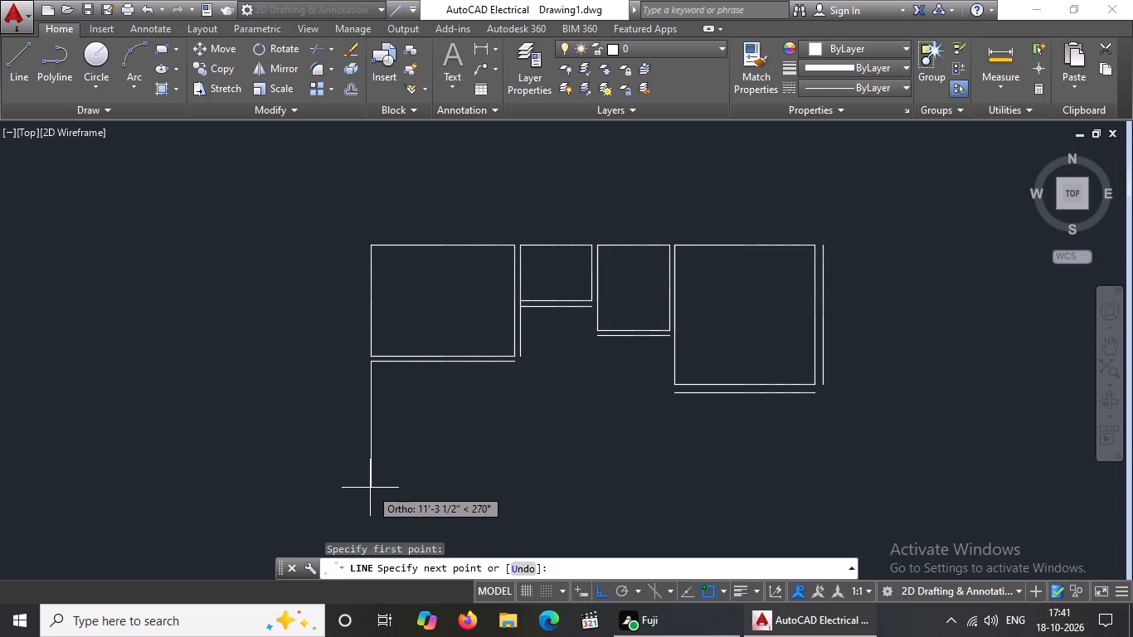
text(13')
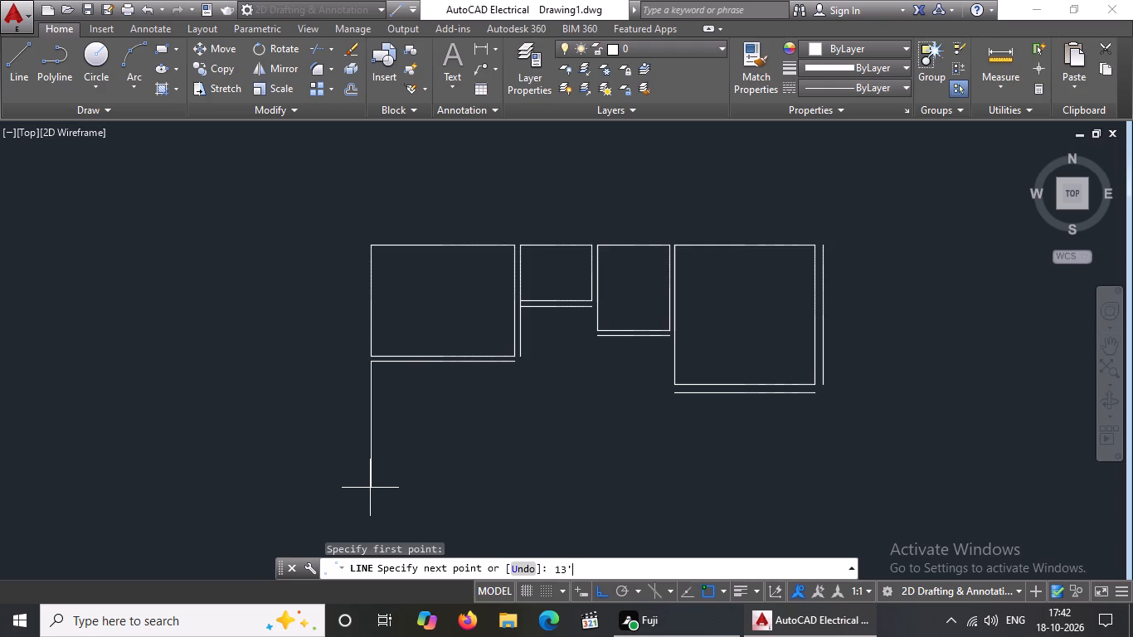
key(Return)
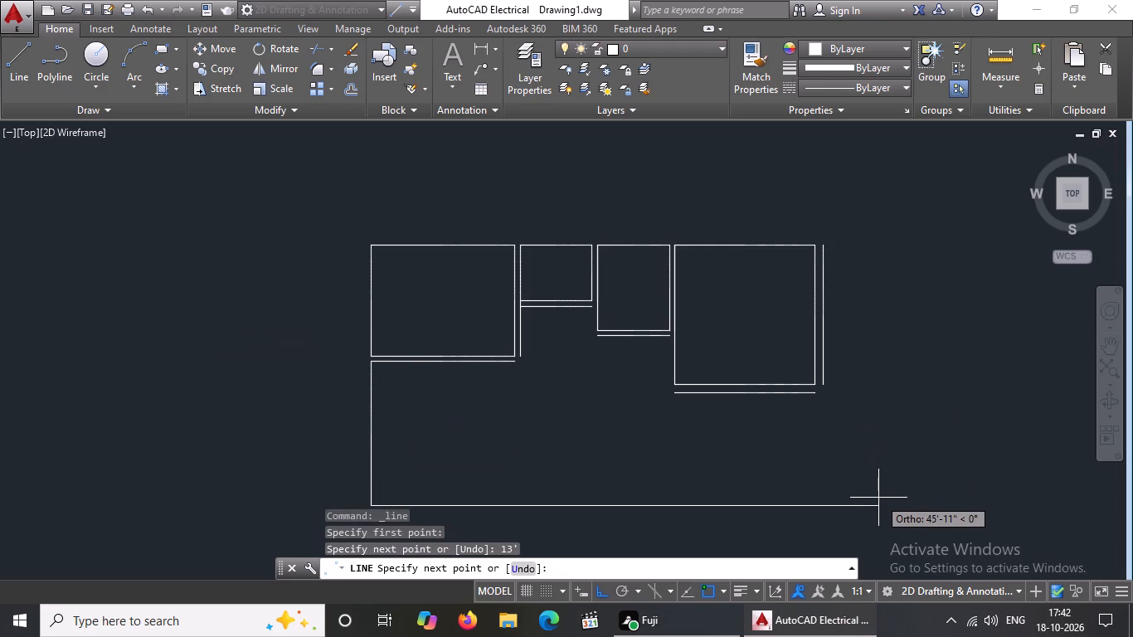
text(10)
key(apostrophe)
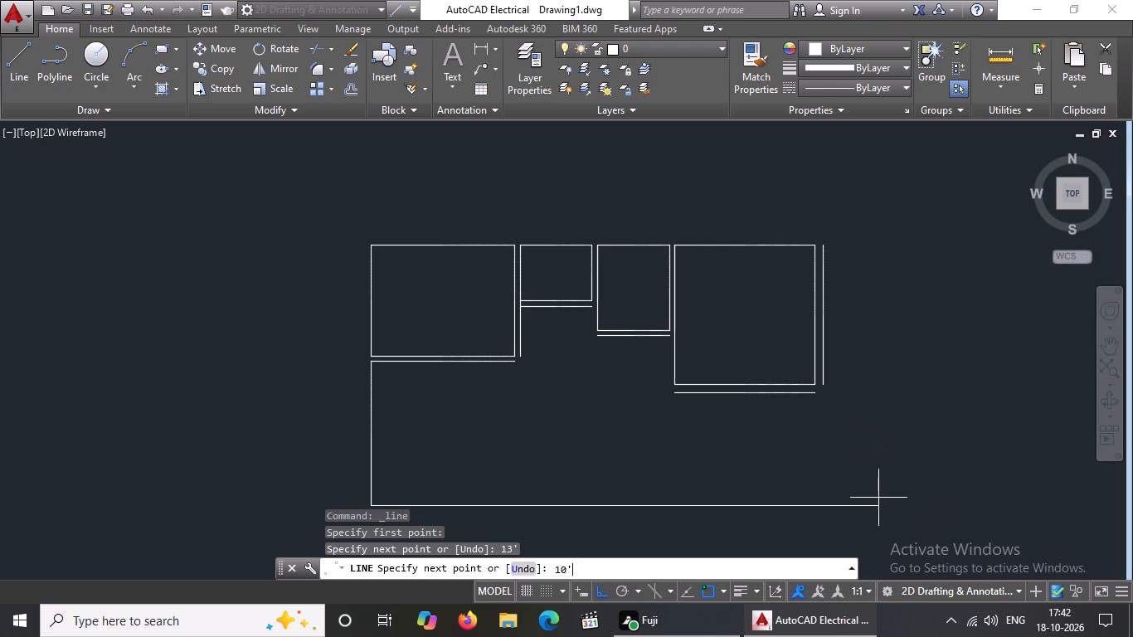
key(Return)
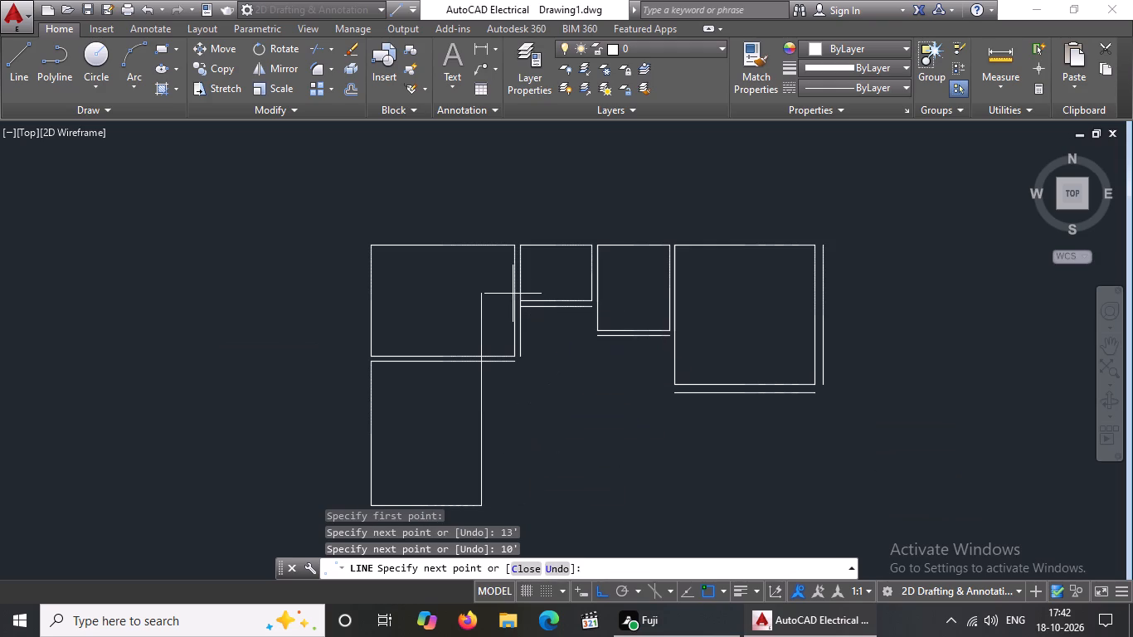
text(13')
key(Return)
key(Return)
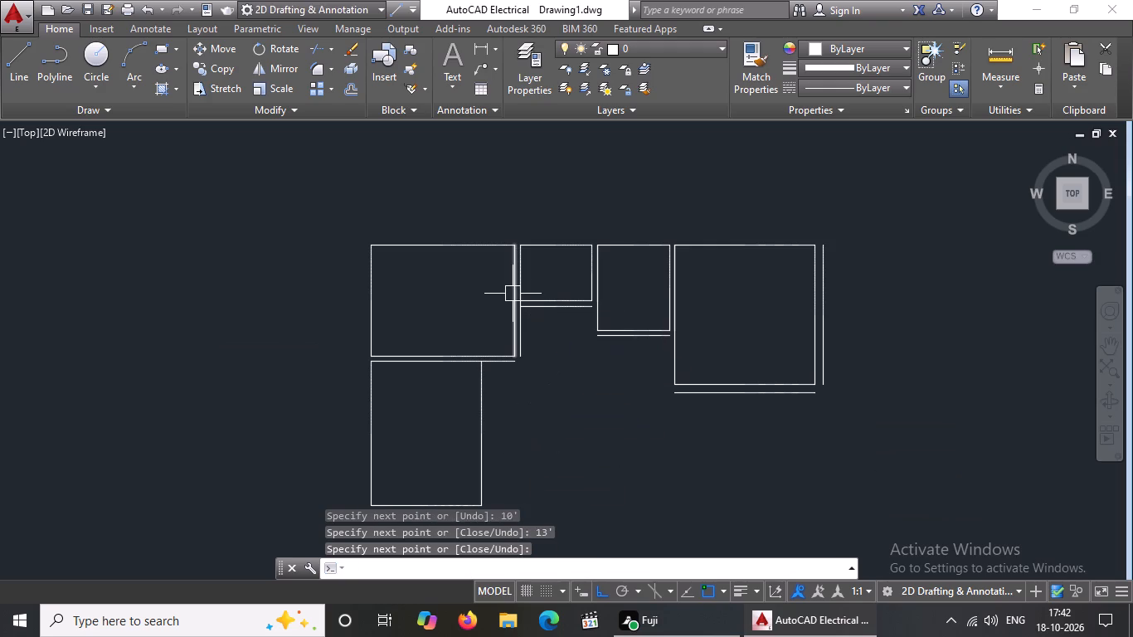
key(Escape)
Offset the 10' by 13' room's right line 6" outward for the wall.
key(o)
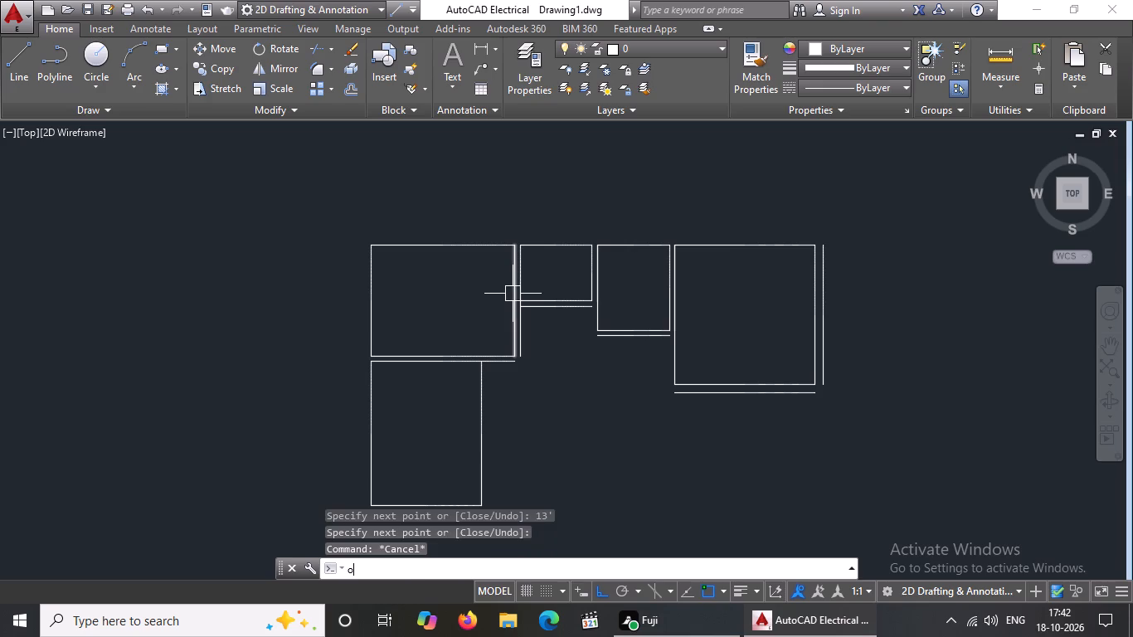
key(Return)
text(6")
key(Return)
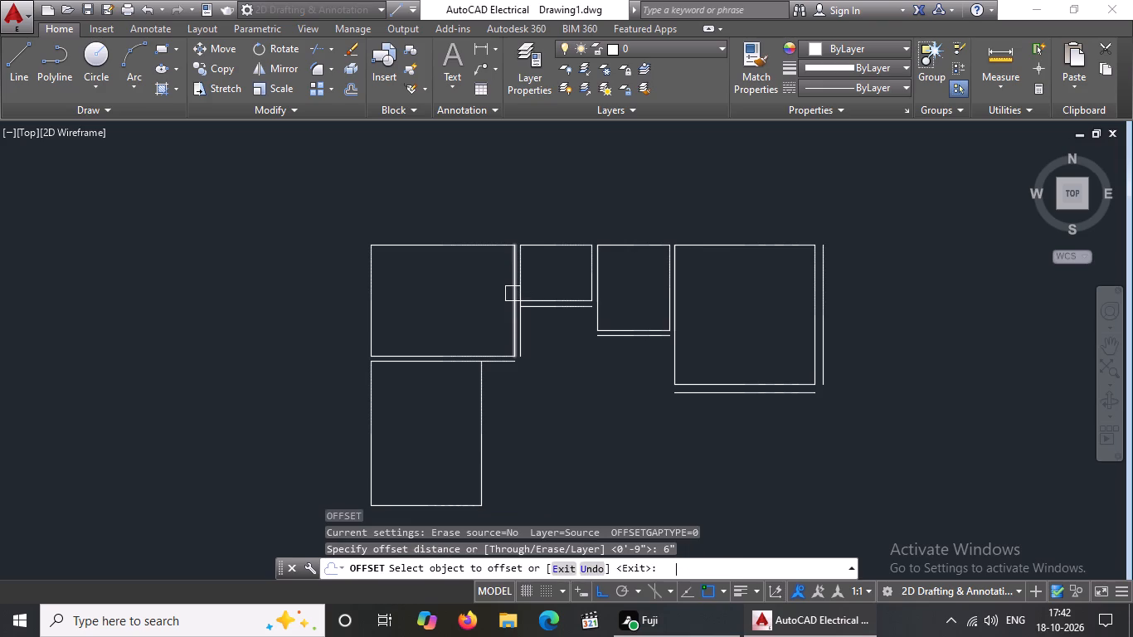
drag(480, 422, 502, 421)
click(598, 427)
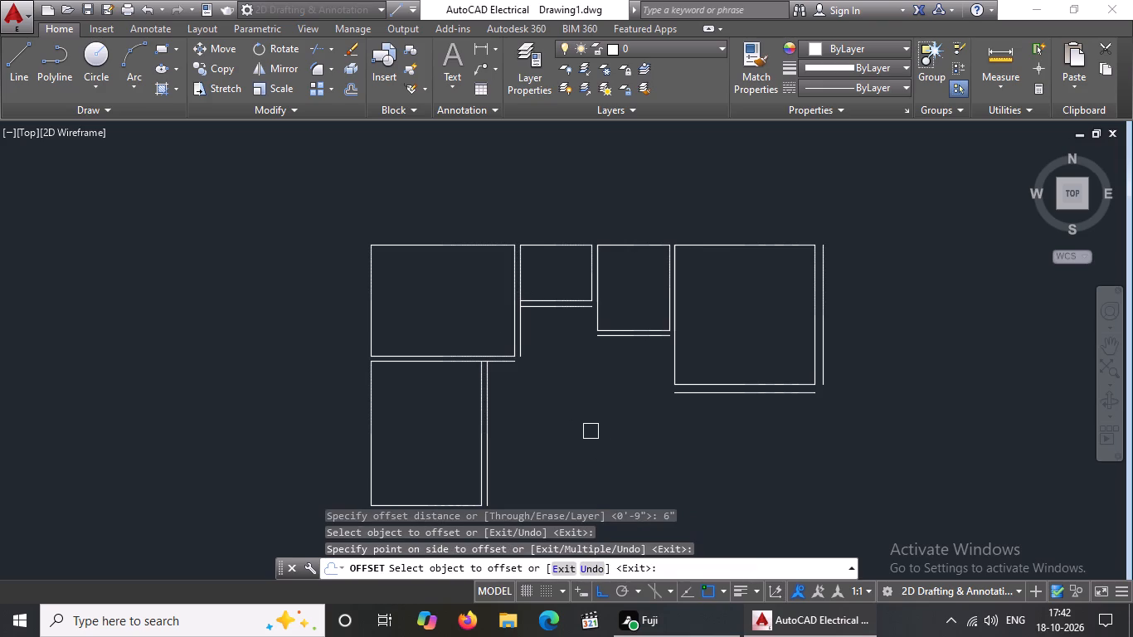
scroll(589, 431, down, 2)
middle_drag(584, 472, 576, 361)
scroll(576, 427, down, 1)
key(Escape)
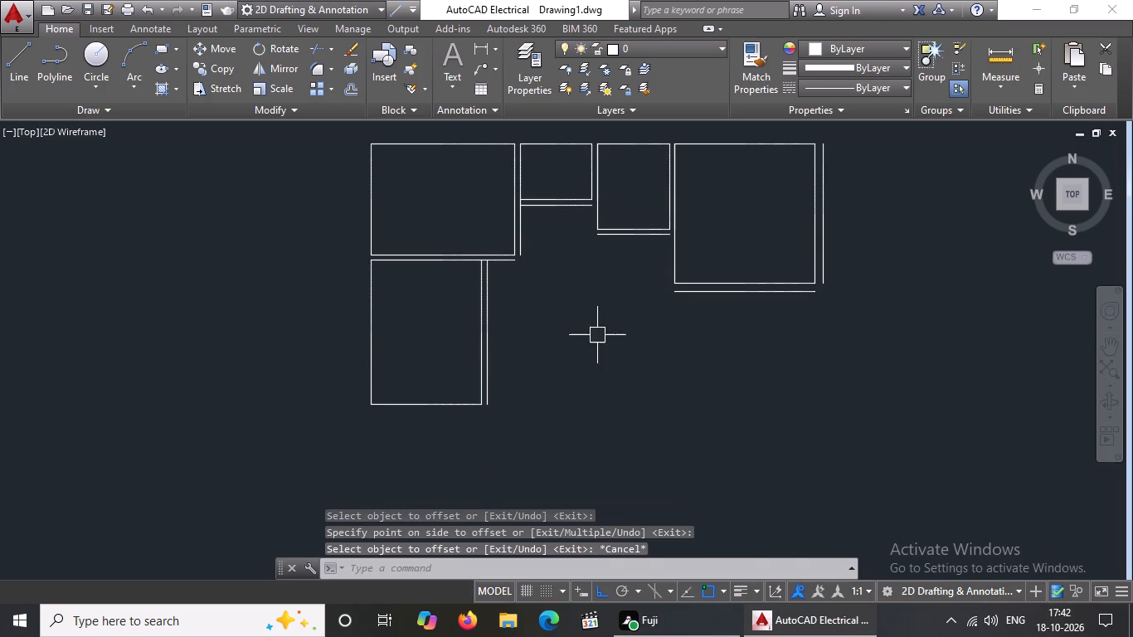
From the bottom end of that outer right wall line, draw a room 13'4" right, 13'1" up and 13'4" left.
click(24, 71)
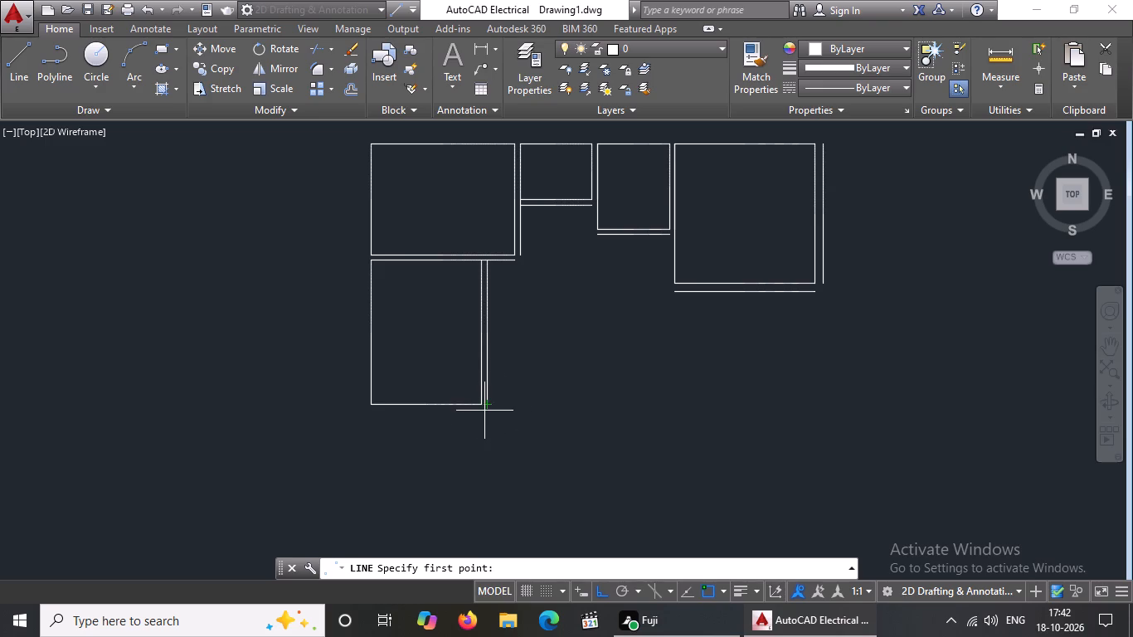
drag(487, 403, 560, 402)
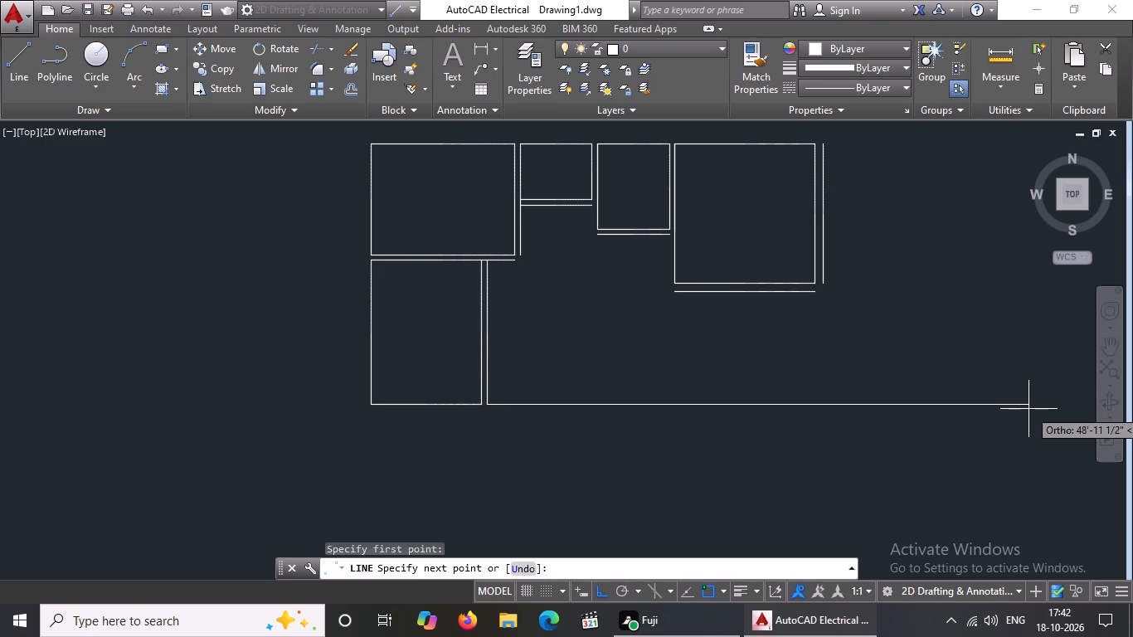
text(13)
key(apostrophe)
text(4")
key(Return)
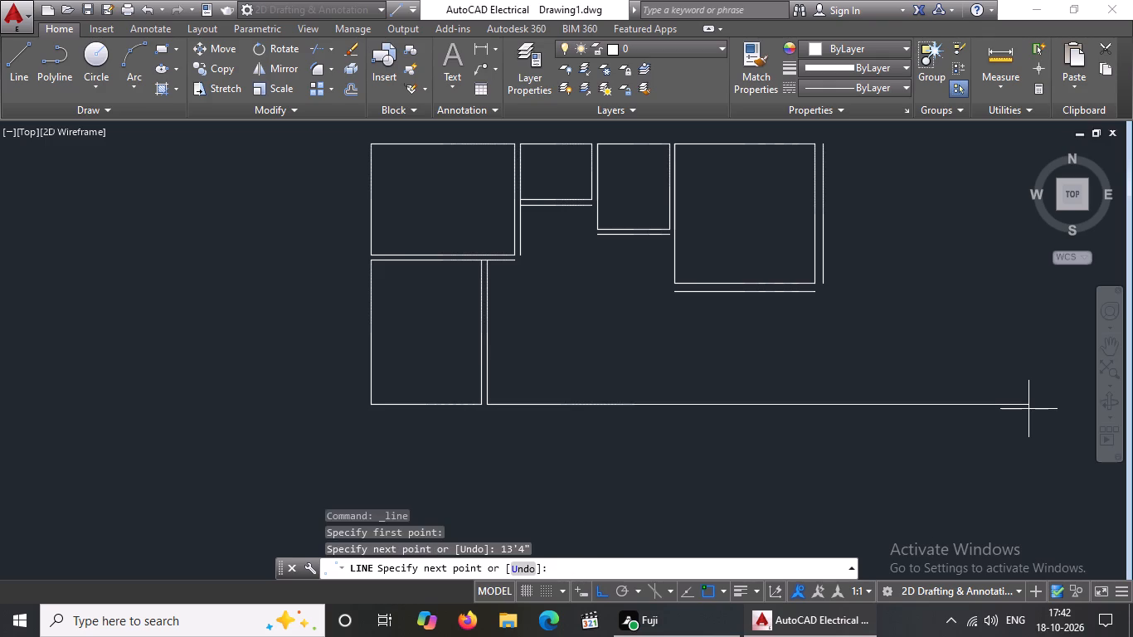
text(13'1")
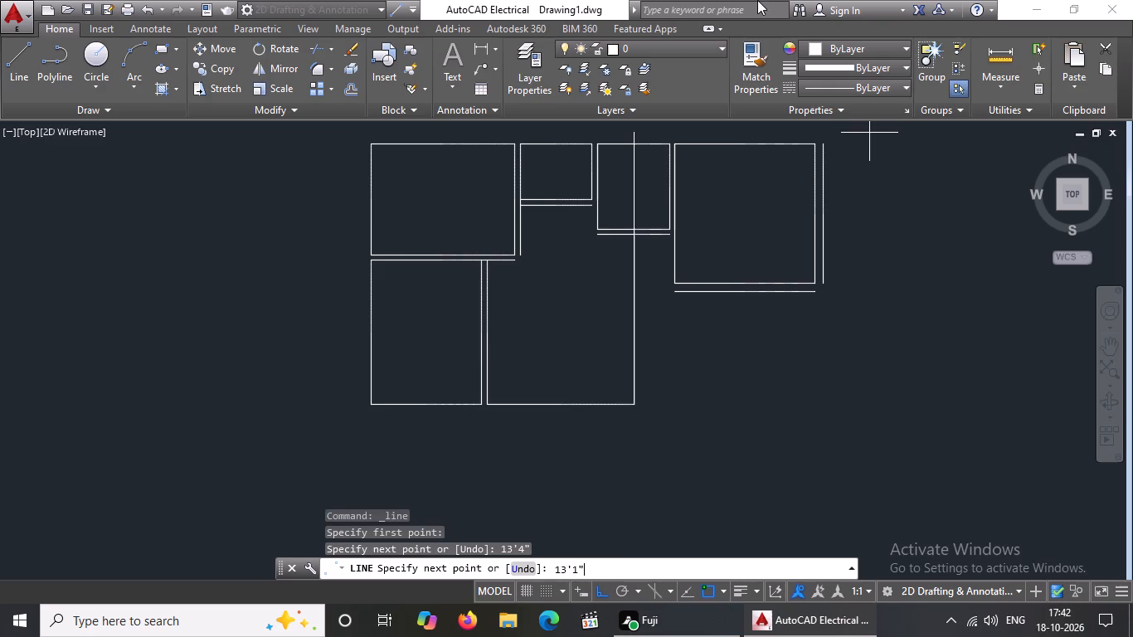
key(Return)
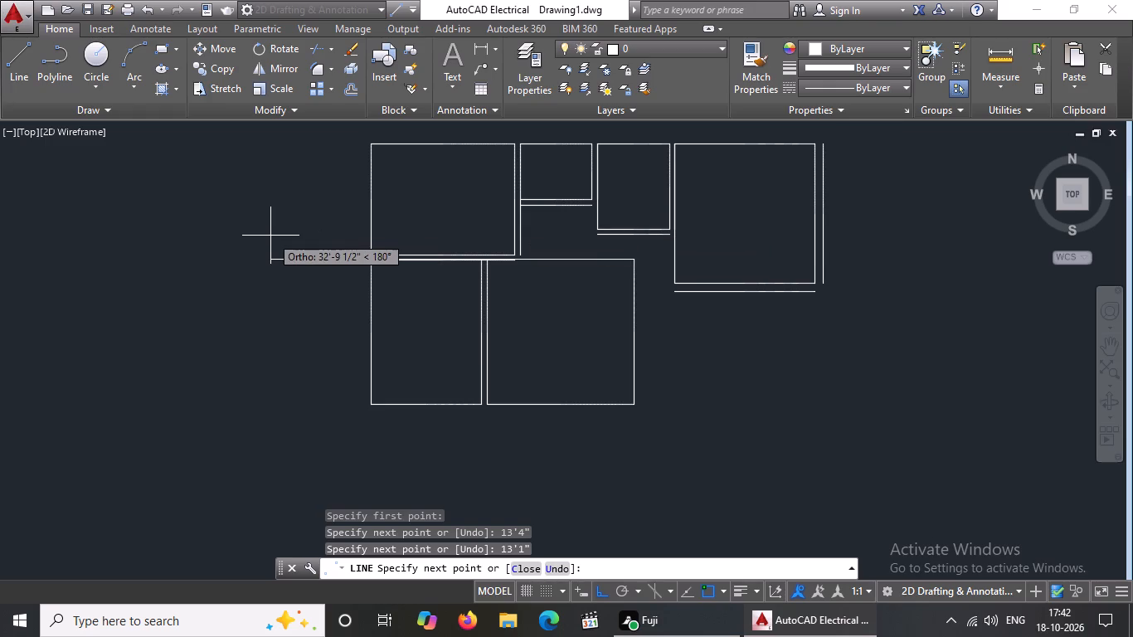
text(13'4")
key(Return)
key(Return)
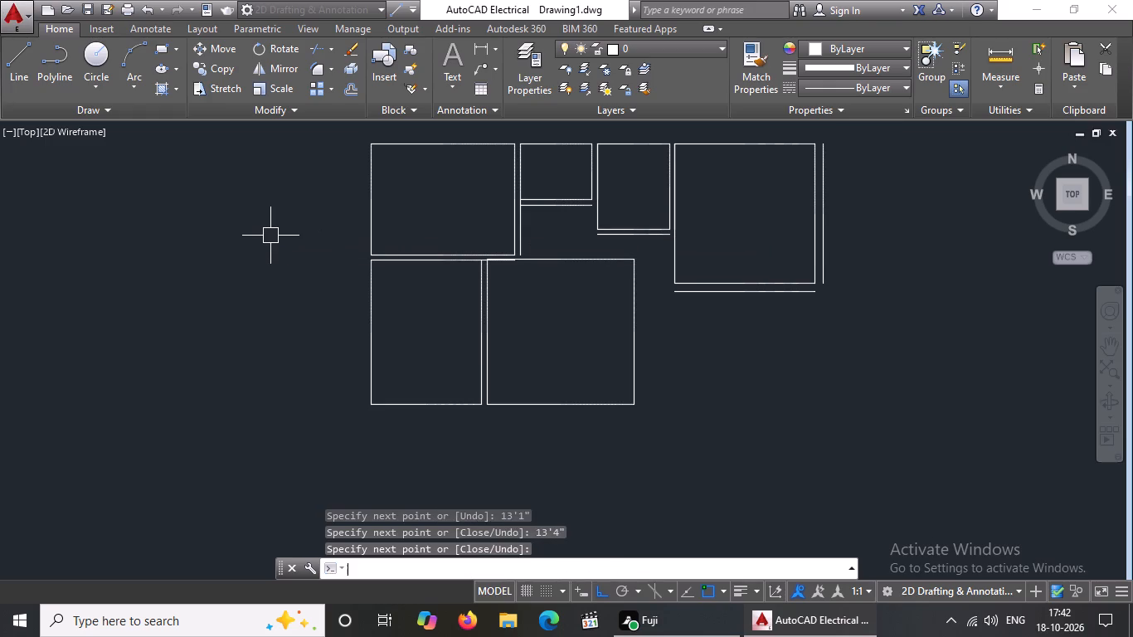
Delete the 13'4" top line of the new room beside the 10' by 13' room.
middle_drag(516, 241, 489, 352)
scroll(505, 375, up, 3)
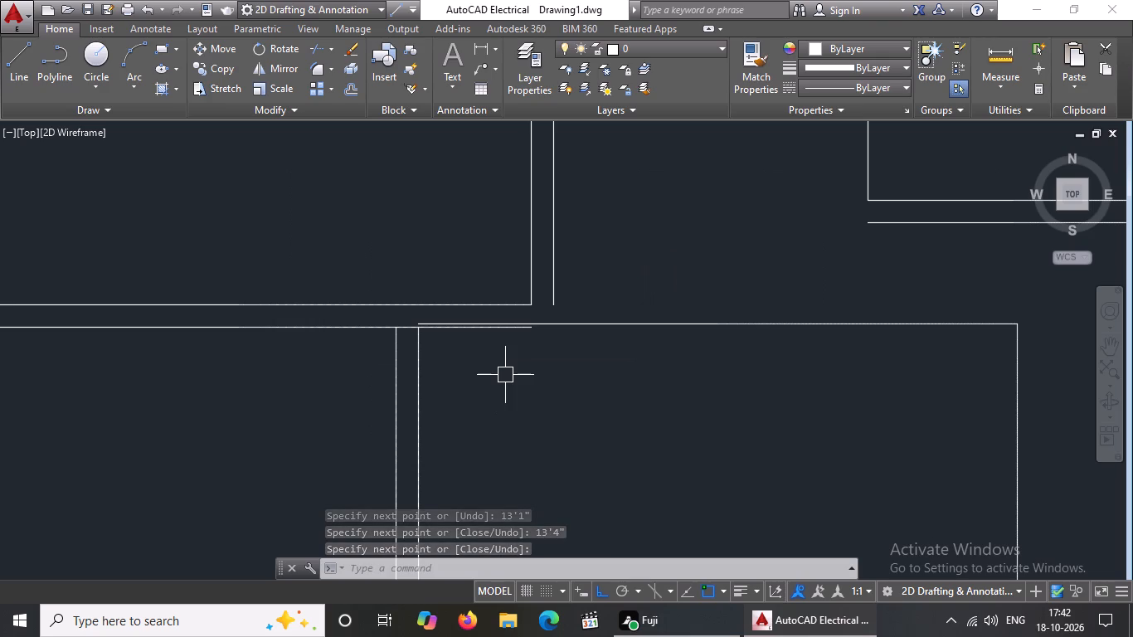
middle_click(477, 365)
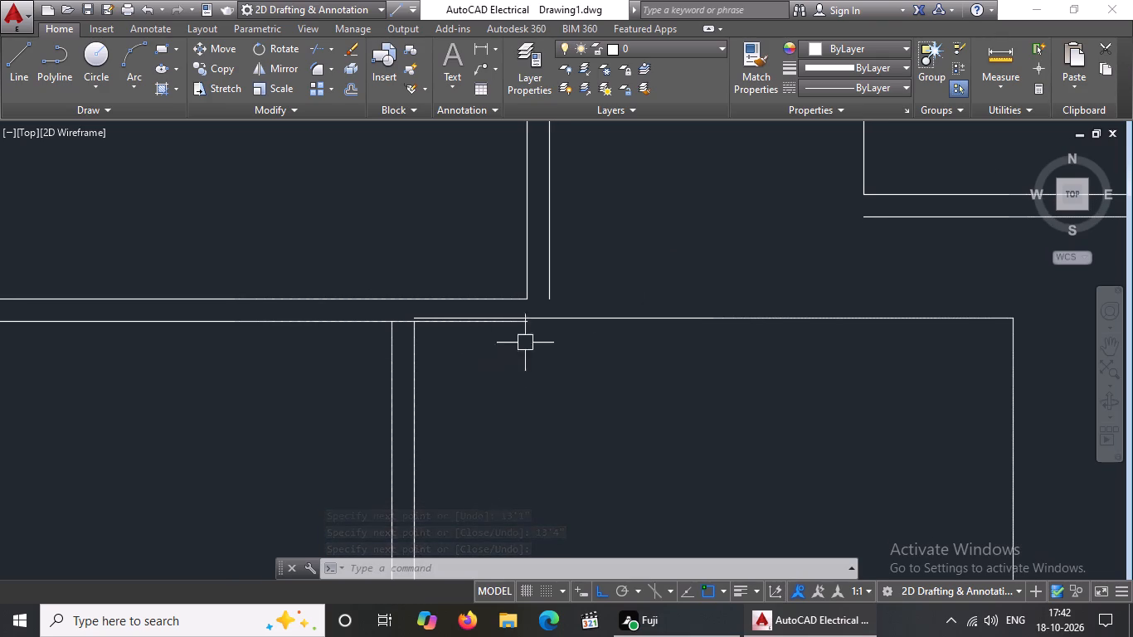
click(607, 322)
key(Delete)
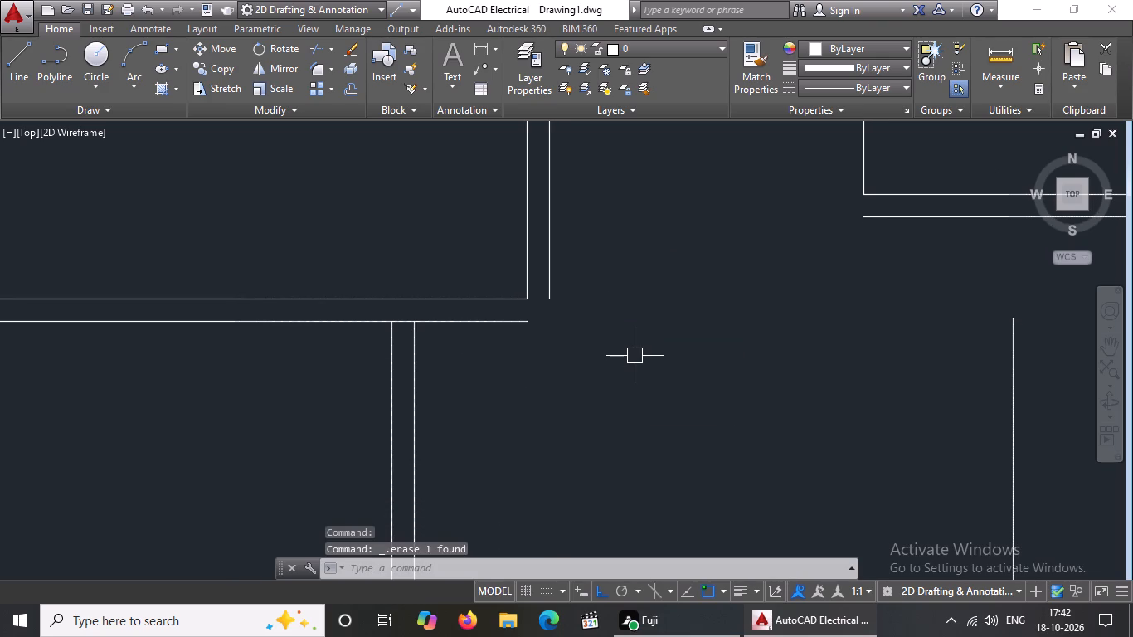
Fillet the first room's outer bottom wall line to the 13'4" room's right line with radius 0.
text(f r 0)
key(space)
click(482, 321)
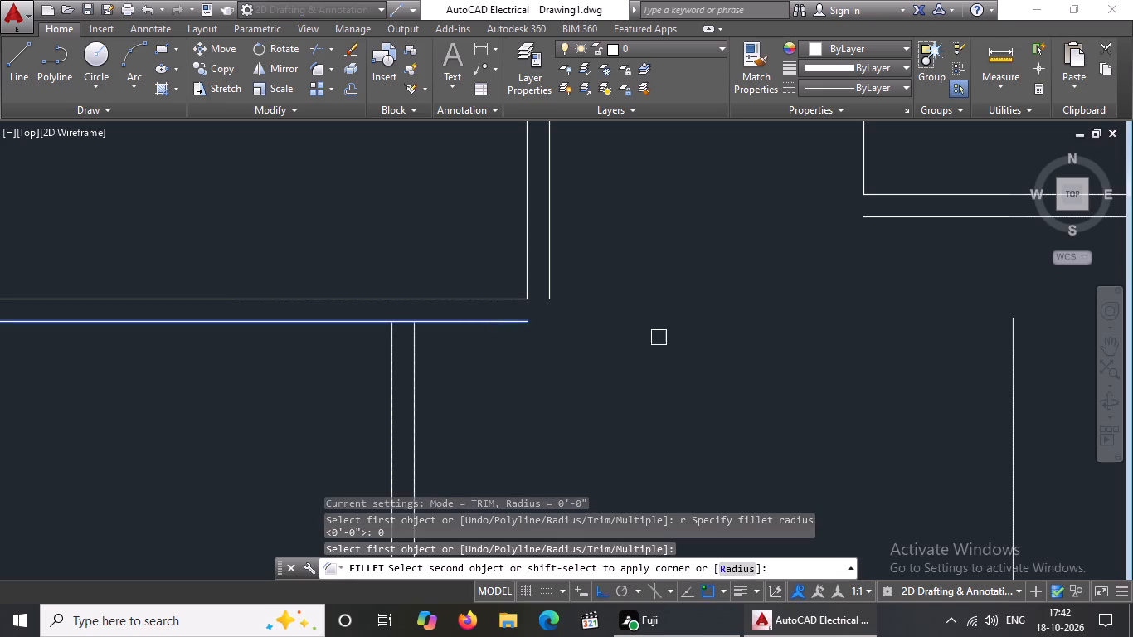
click(1018, 394)
scroll(1033, 406, down, 3)
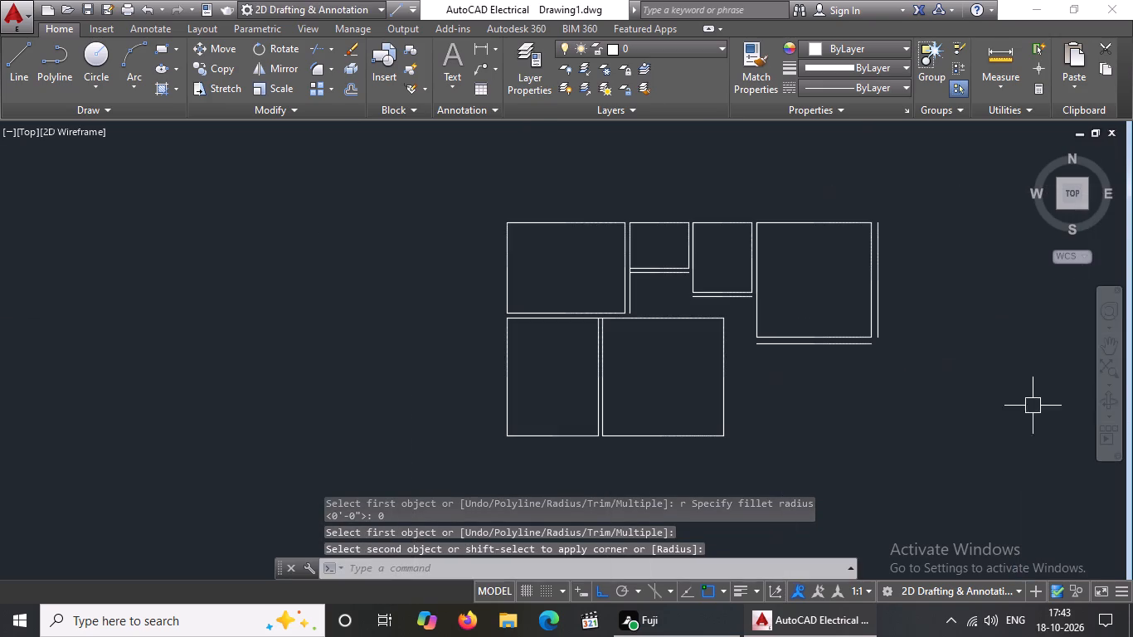
middle_drag(978, 416, 874, 387)
key(Escape)
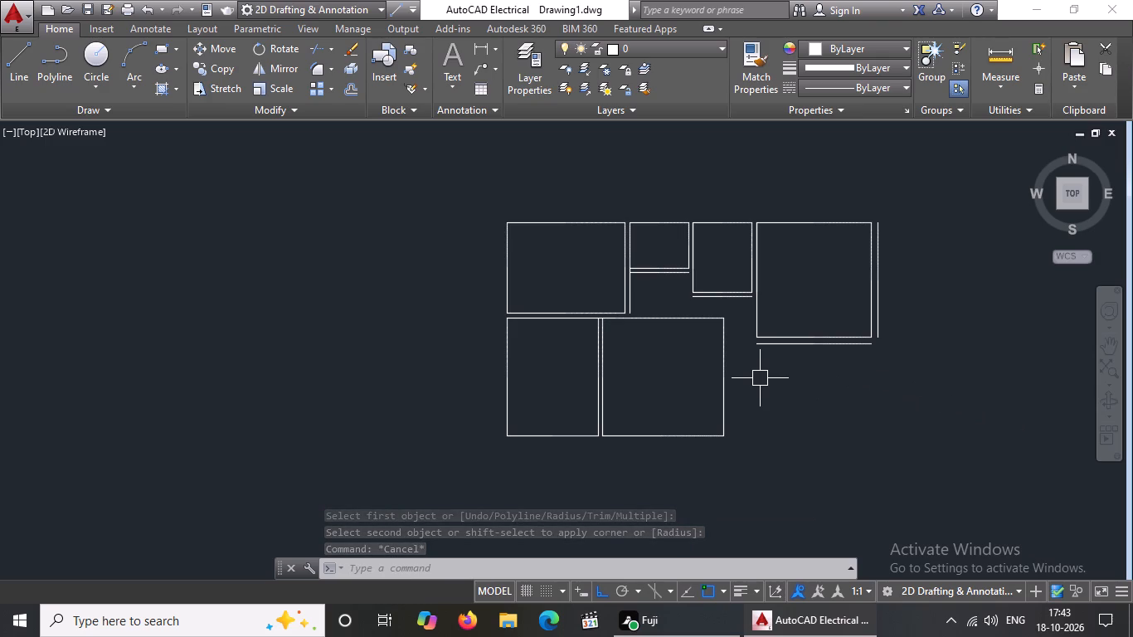
Offset the 13'4" wide room's right line 6" outward.
middle_drag(760, 378, 687, 487)
key(Escape)
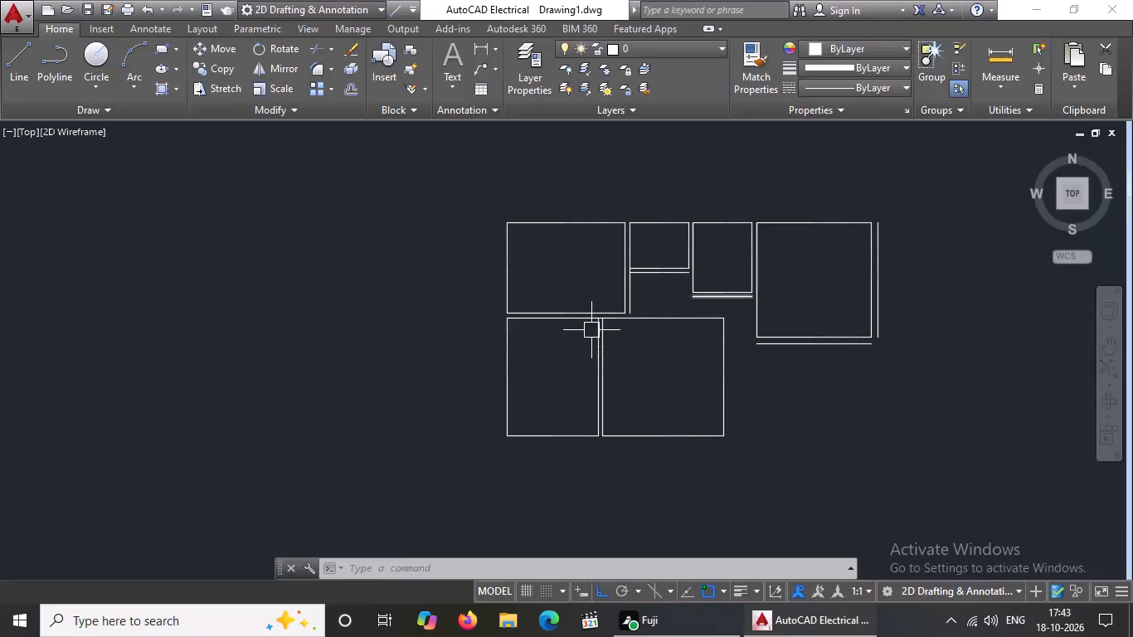
key(Escape)
key(o)
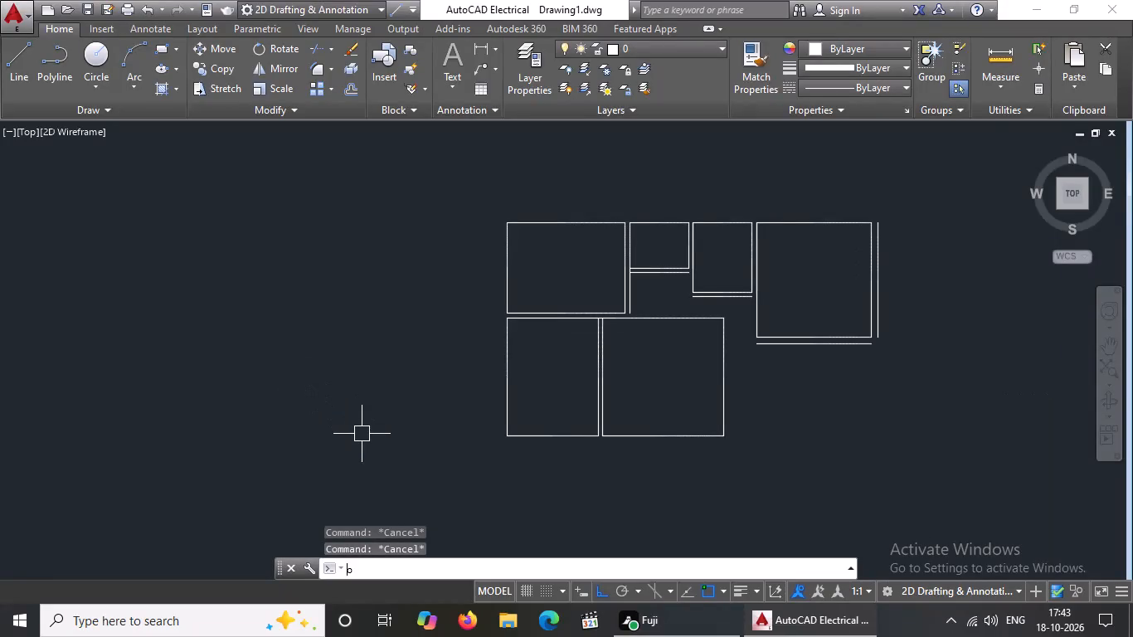
key(Return)
key(6)
key(shift+quotedbl)
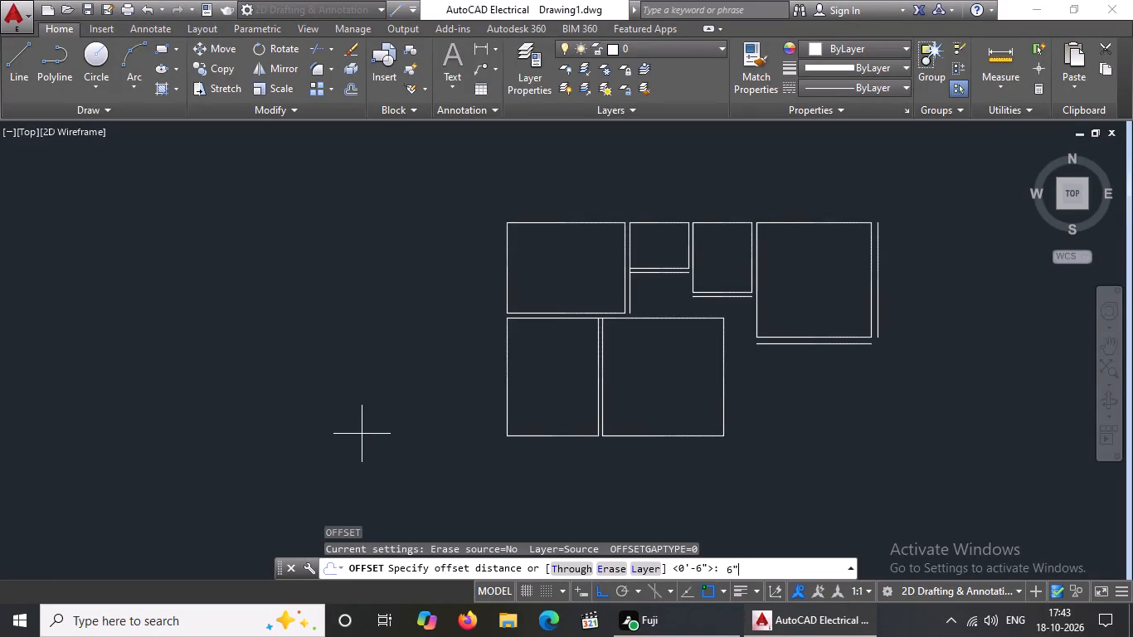
key(Return)
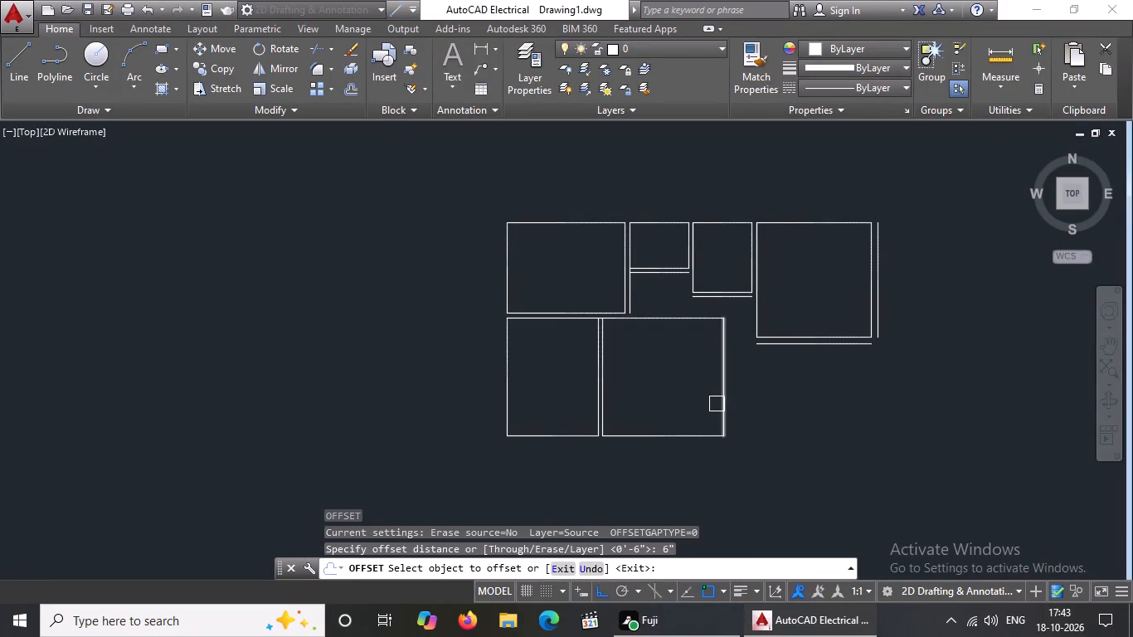
drag(719, 401, 737, 401)
click(821, 401)
key(Escape)
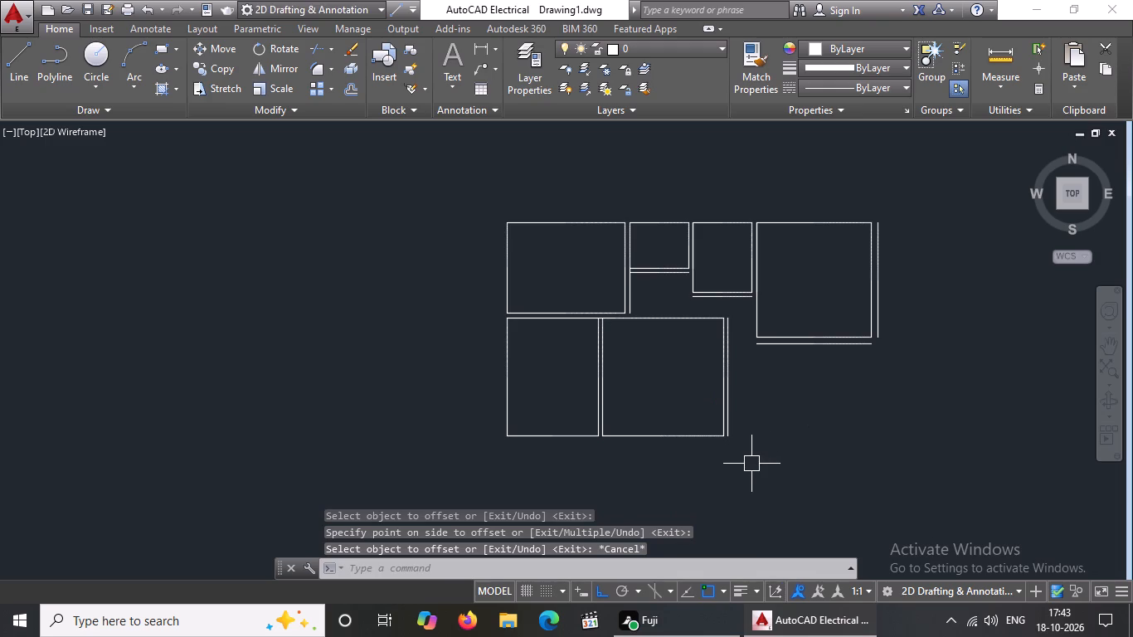
Offset the bottom lines of the two lower rooms 9" outward.
key(o)
key(Return)
key(9)
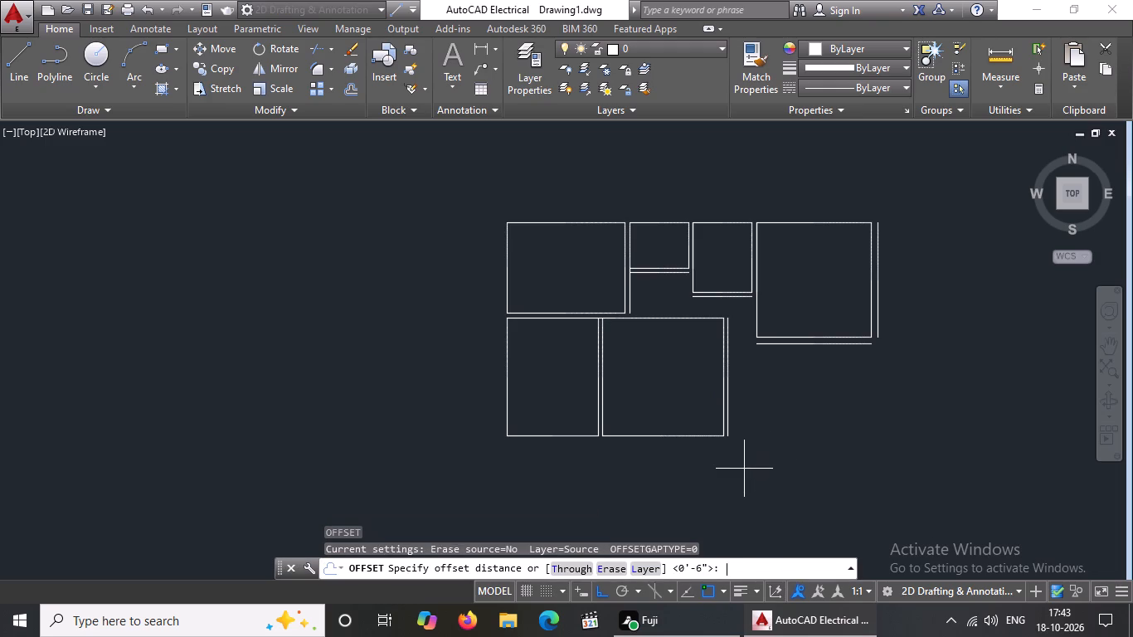
key(shift+quotedbl)
key(Return)
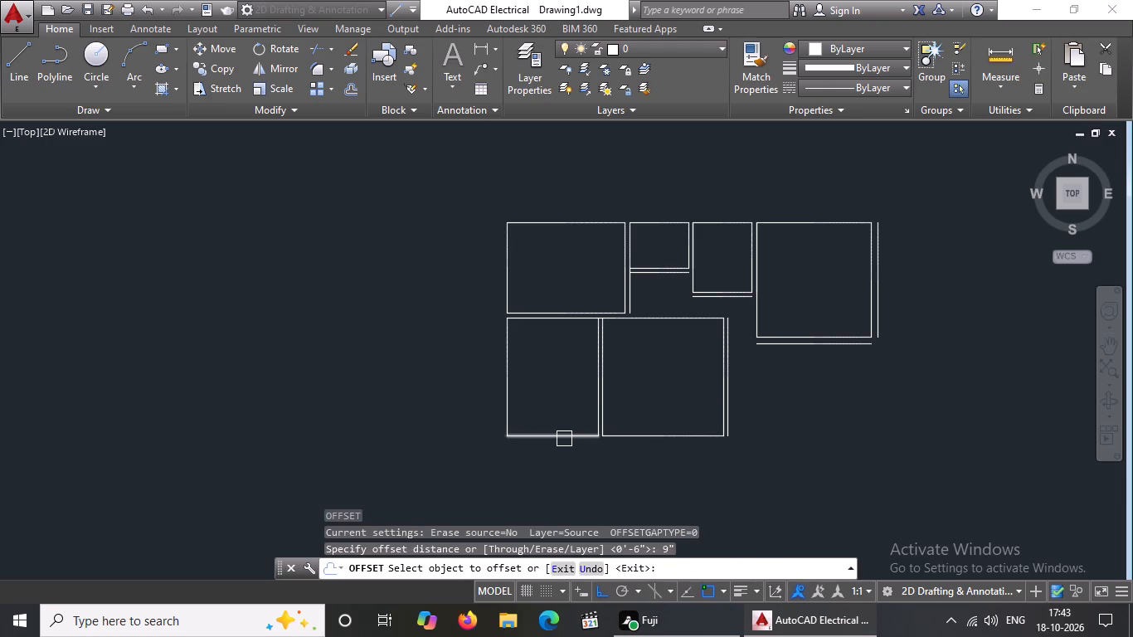
click(563, 438)
click(563, 475)
drag(676, 441, 680, 455)
click(685, 480)
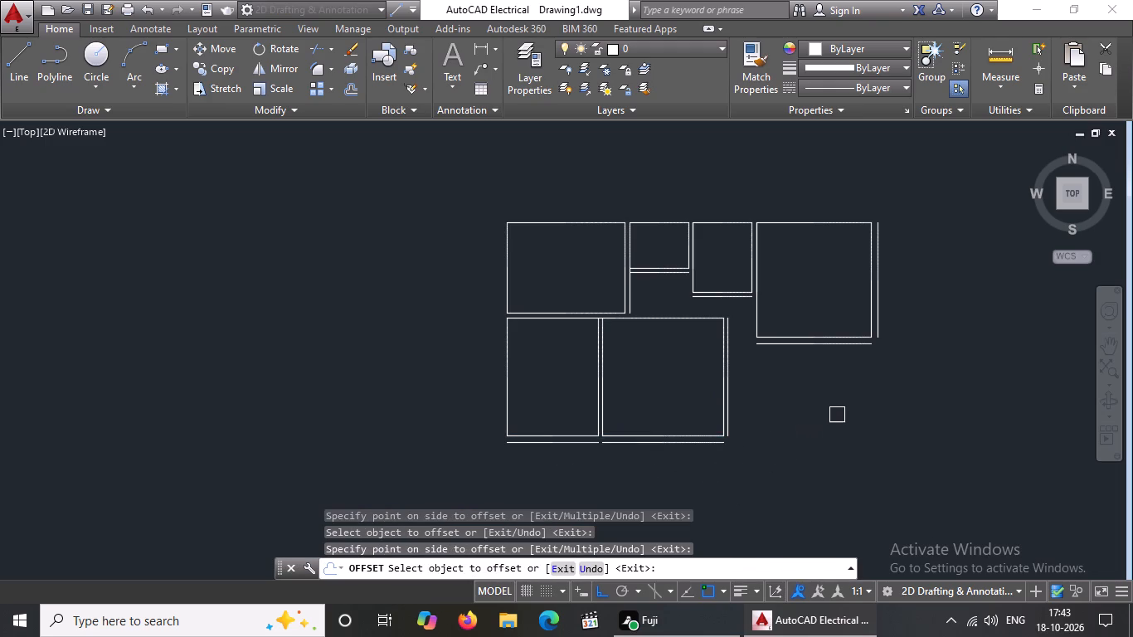
middle_drag(837, 414, 794, 430)
key(Escape)
Draw a line 2' to the right from the top end of the 12'8" by 12'7" room's outer right wall line.
click(20, 75)
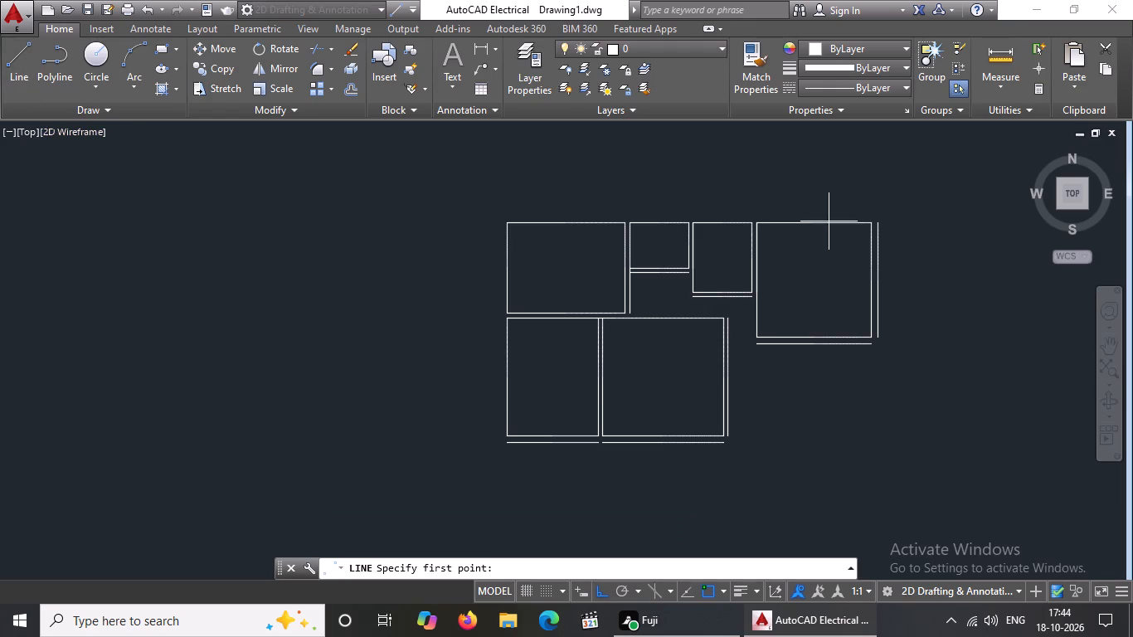
drag(877, 225, 902, 221)
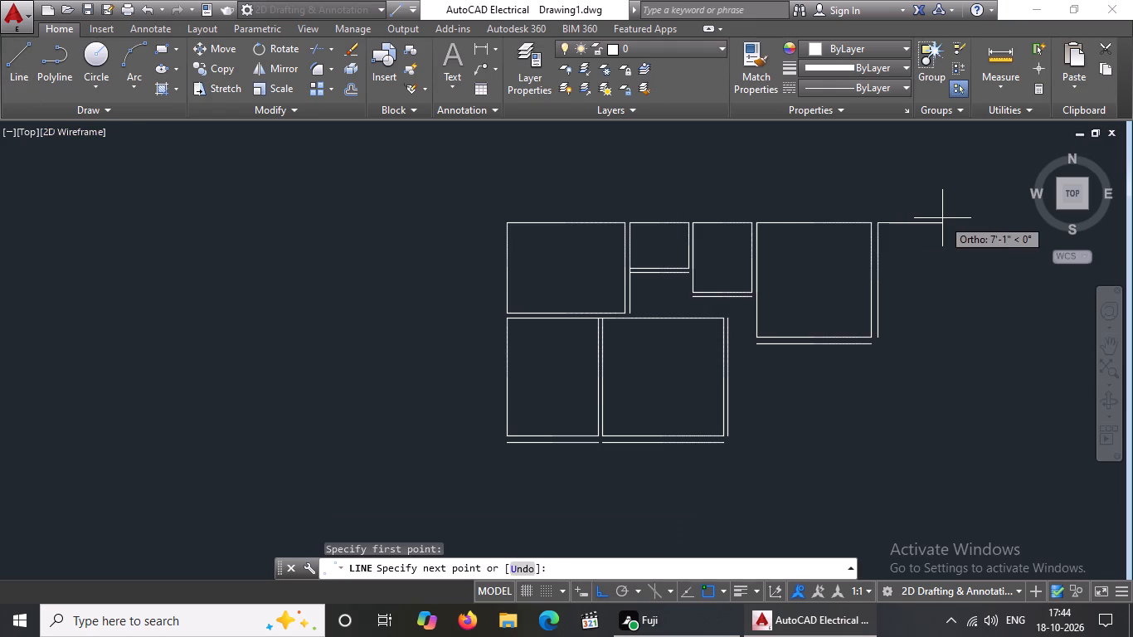
key(2)
key(apostrophe)
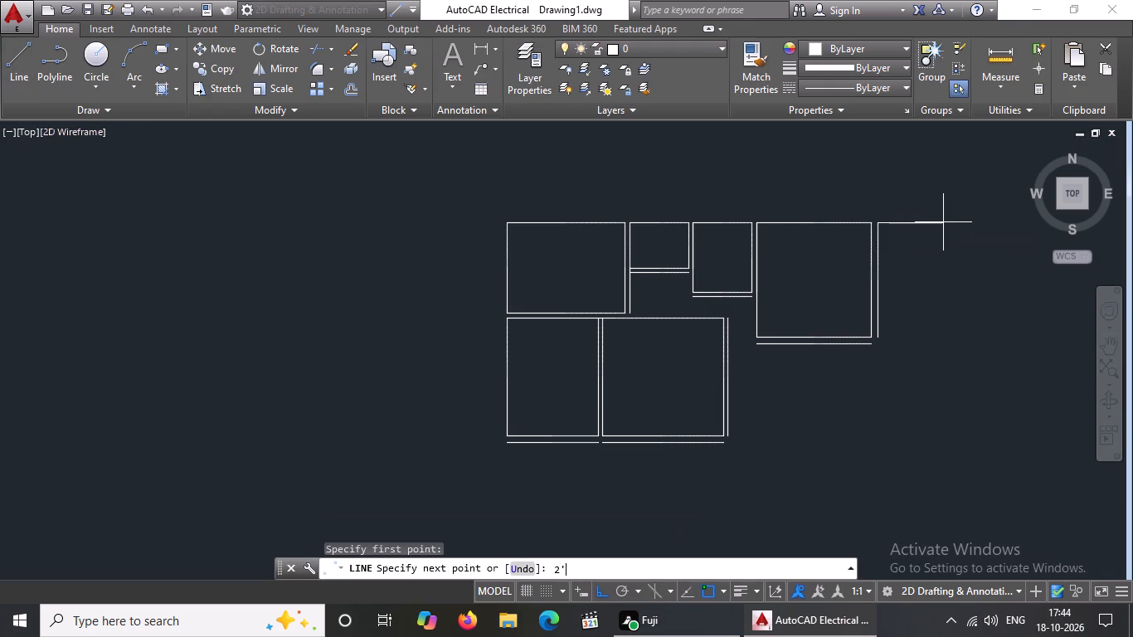
key(Return)
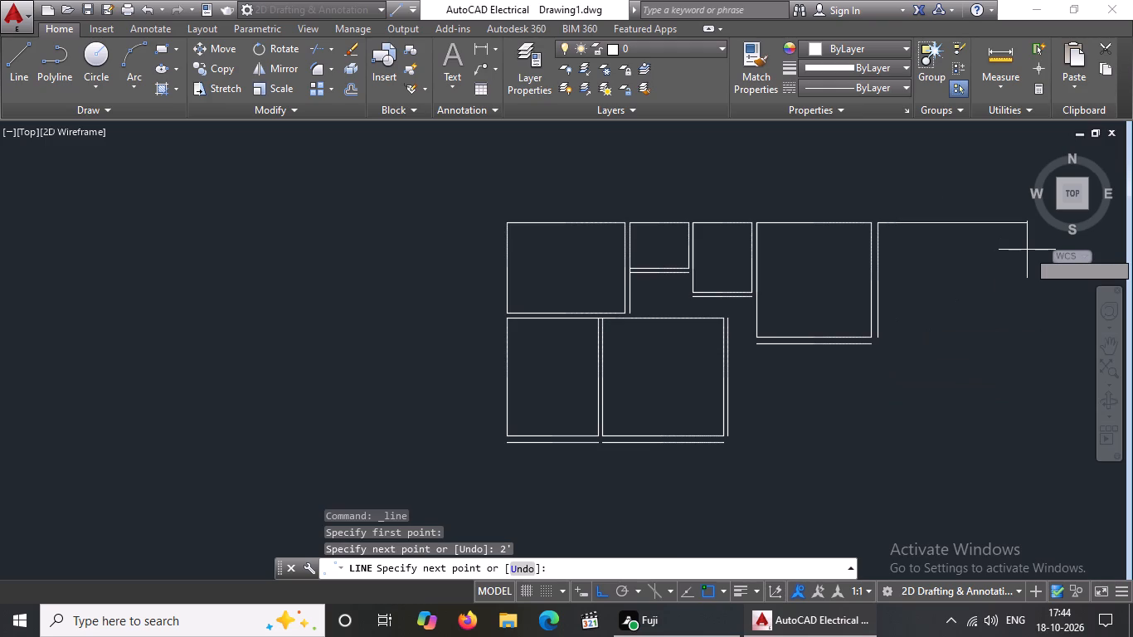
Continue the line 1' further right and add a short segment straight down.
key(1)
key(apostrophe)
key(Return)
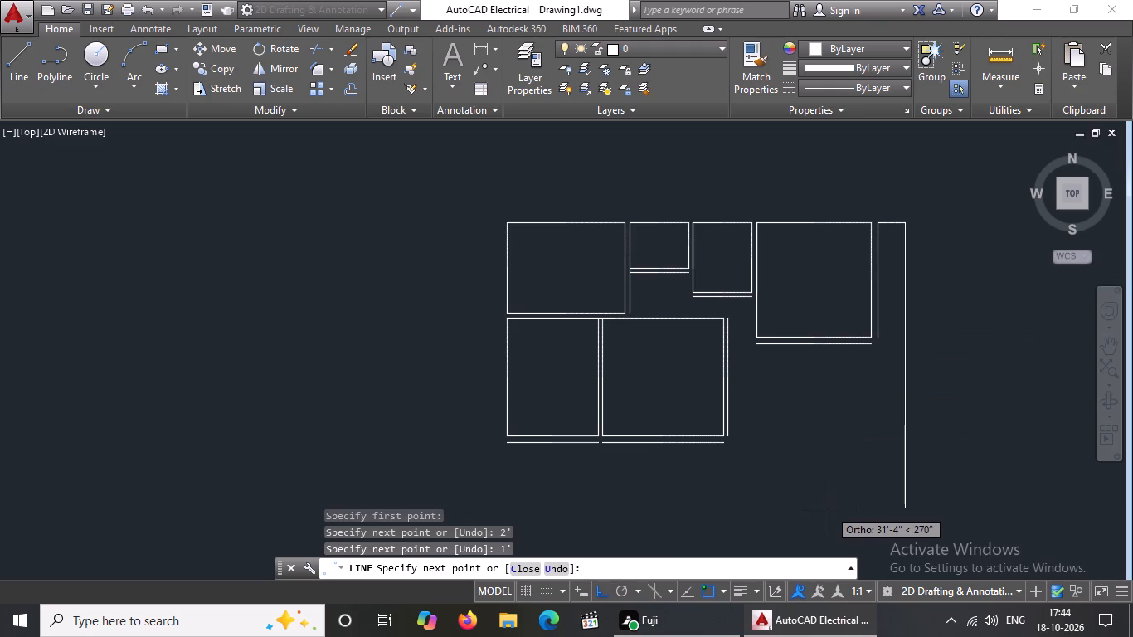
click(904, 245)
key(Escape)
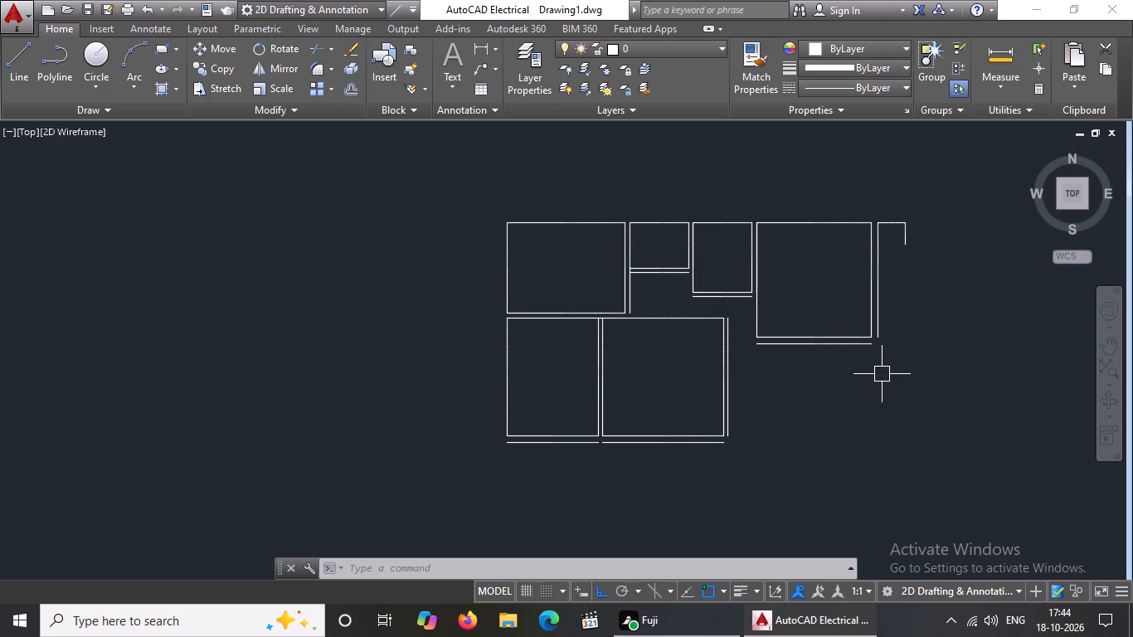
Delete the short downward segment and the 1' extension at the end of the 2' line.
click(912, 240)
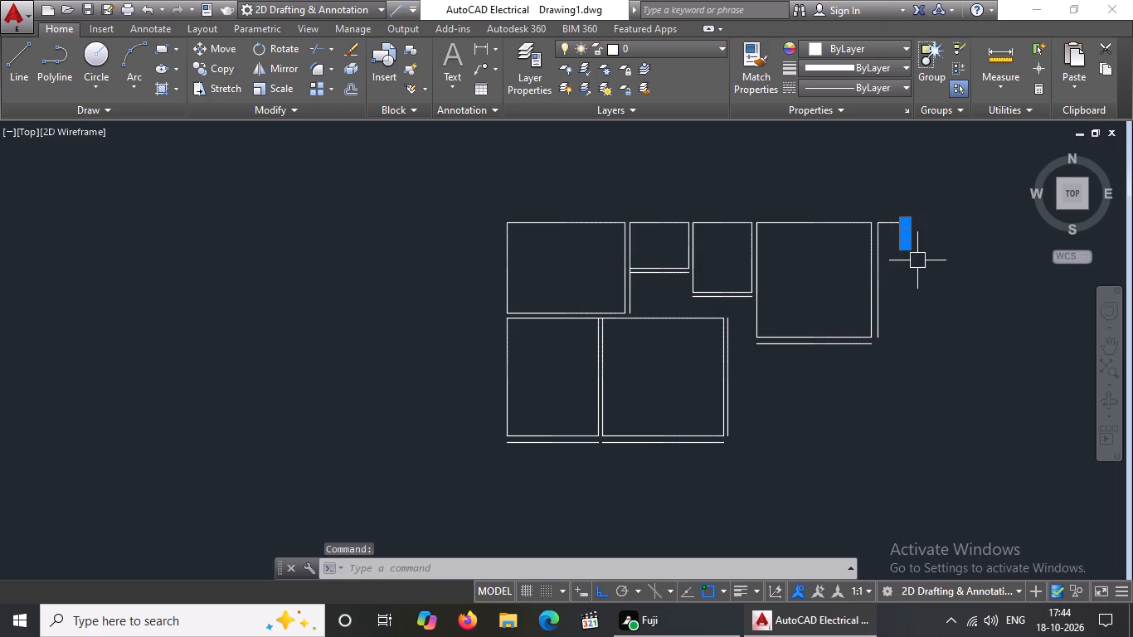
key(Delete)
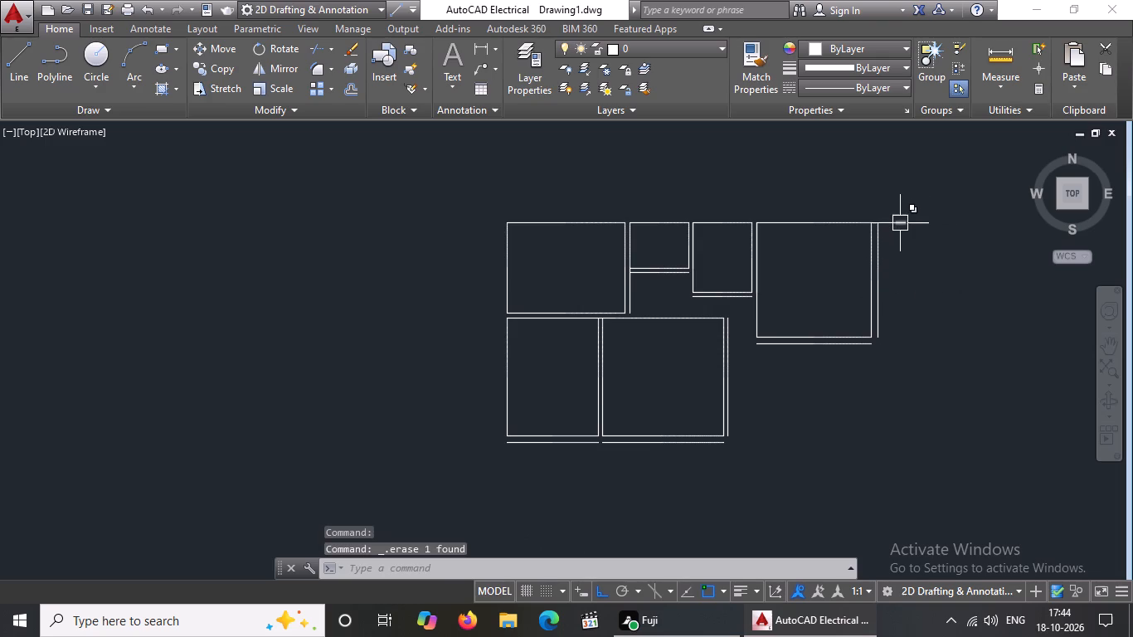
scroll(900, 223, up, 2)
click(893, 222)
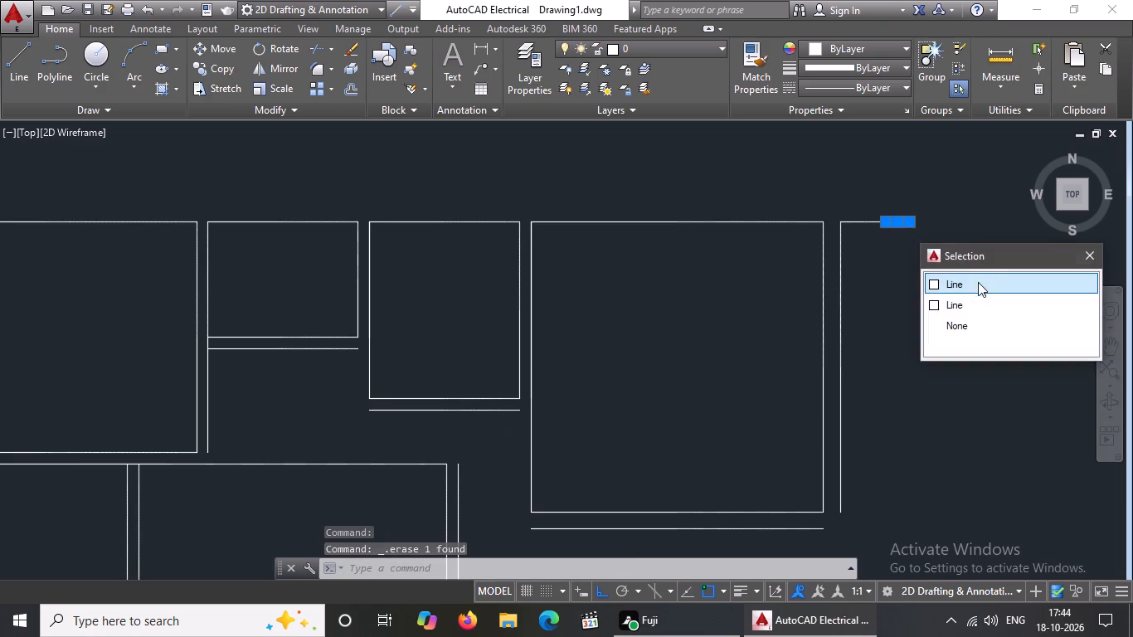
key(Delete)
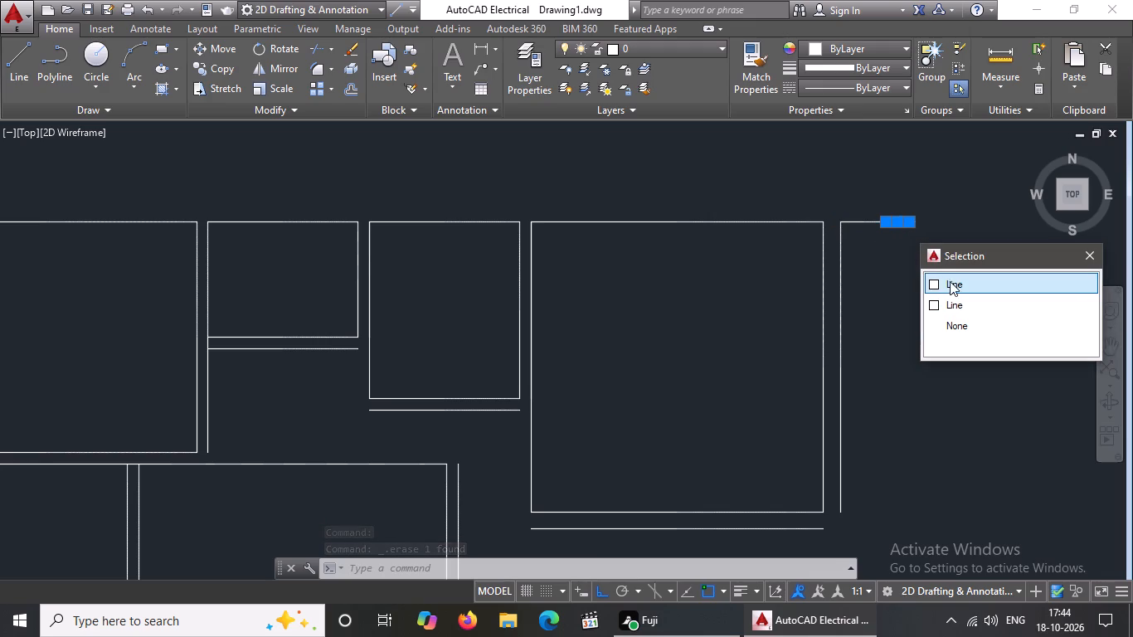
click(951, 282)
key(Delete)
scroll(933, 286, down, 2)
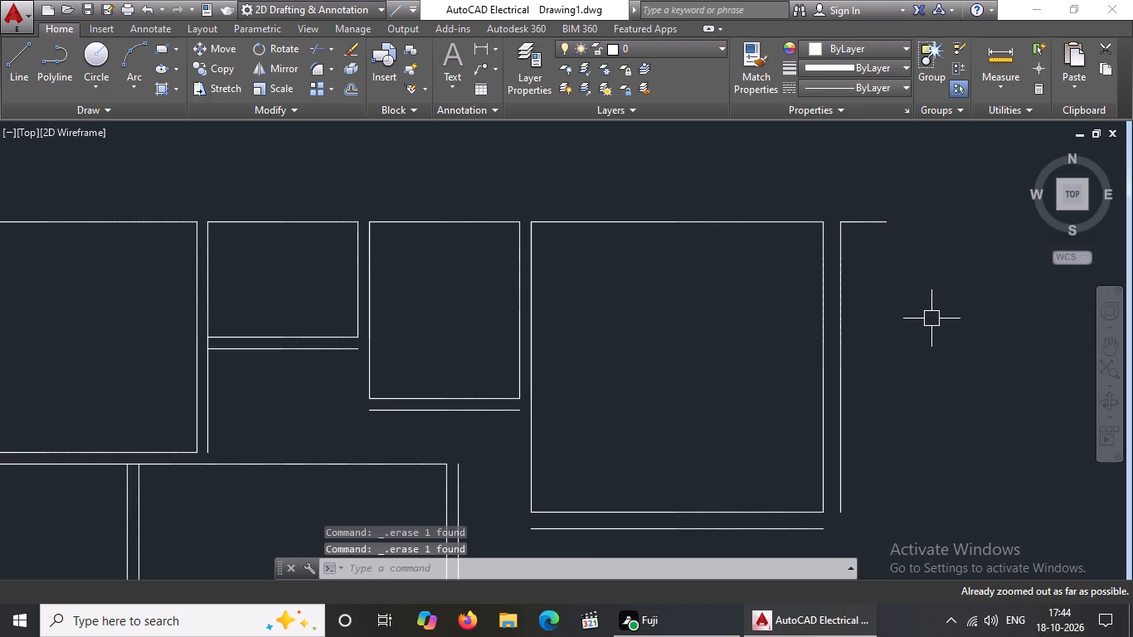
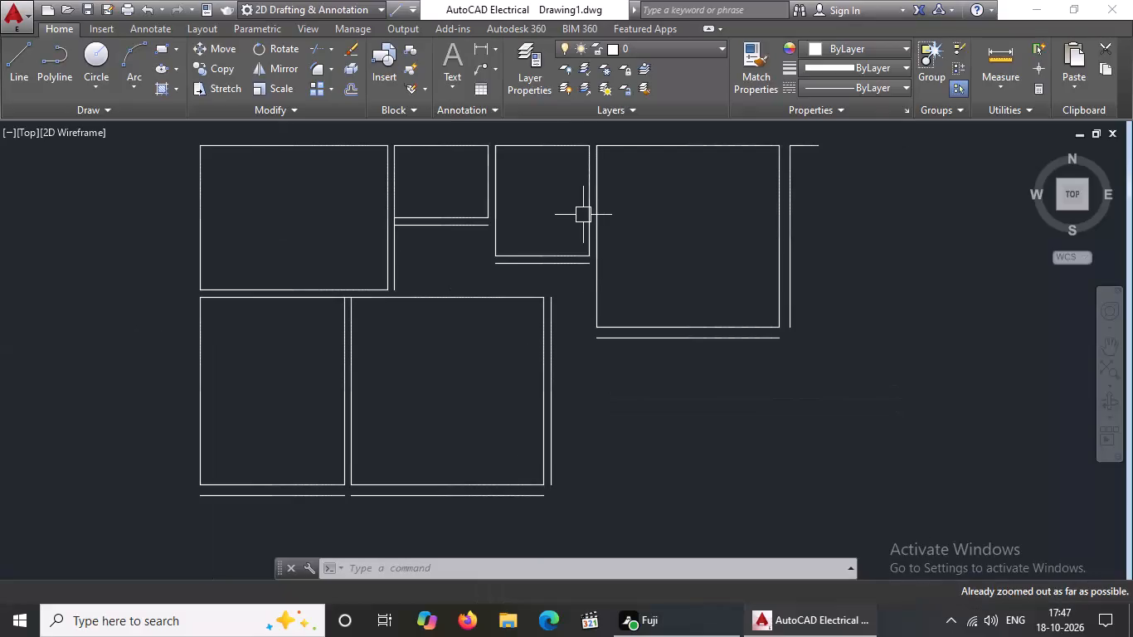
Offset the top lines of the four upper rooms 9" outward.
middle_drag(583, 215, 587, 483)
key(Escape)
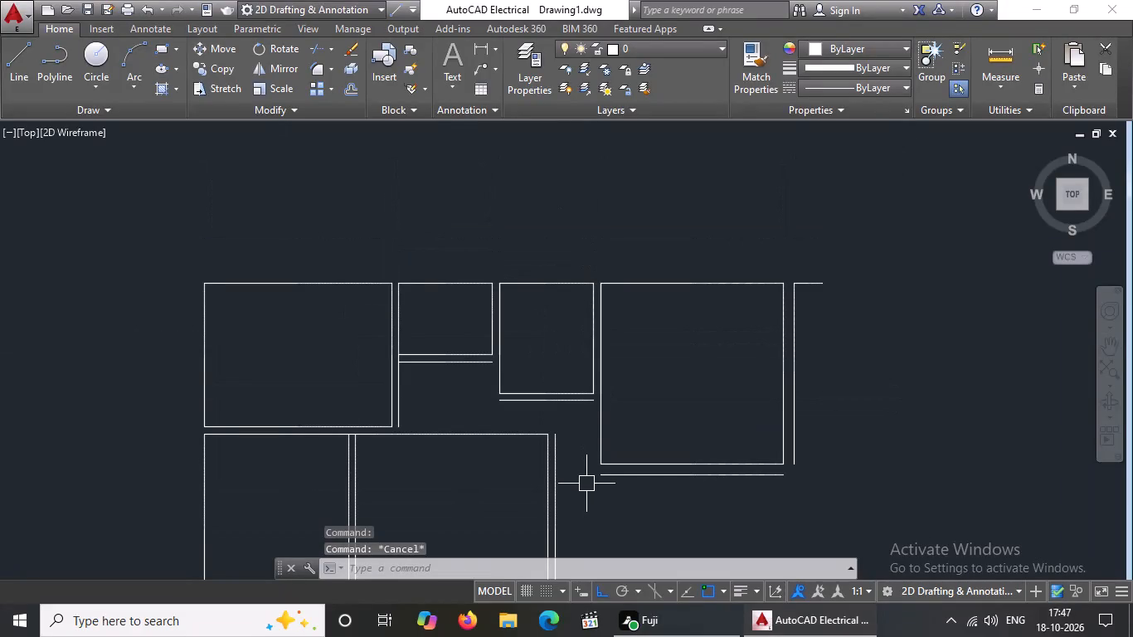
key(o)
key(Return)
key(9)
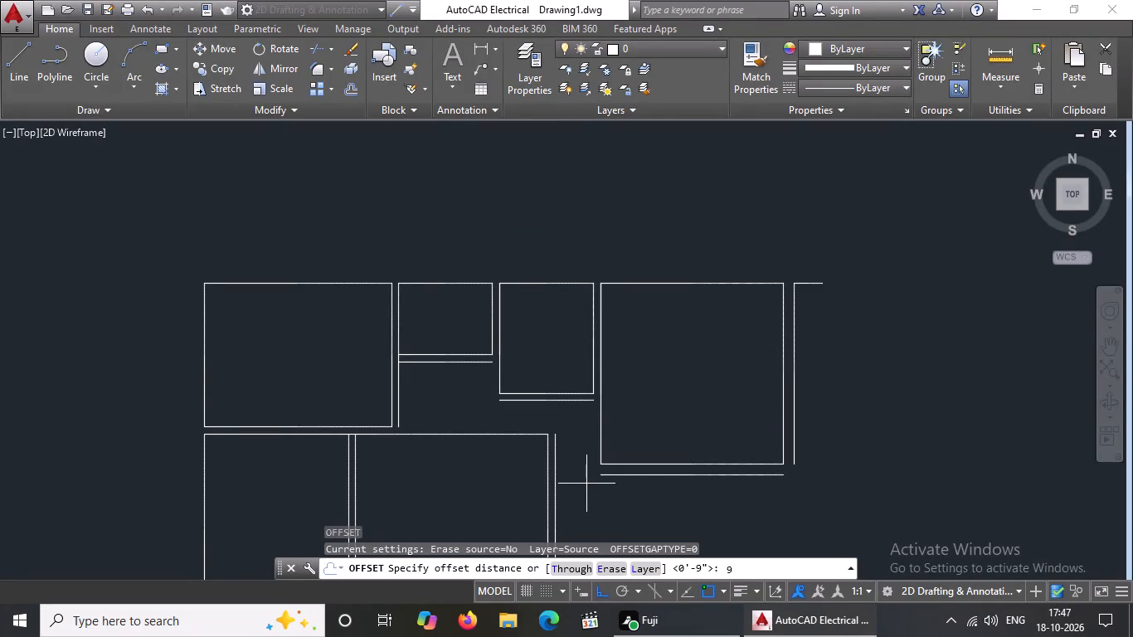
key(shift+quotedbl)
key(Return)
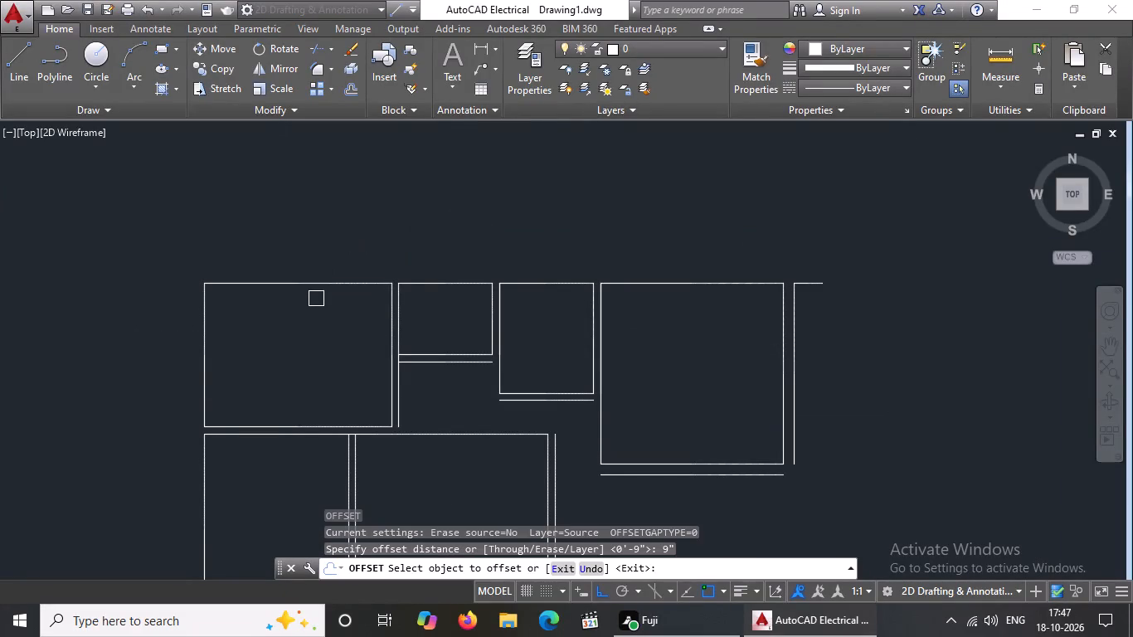
click(315, 289)
click(319, 203)
click(437, 279)
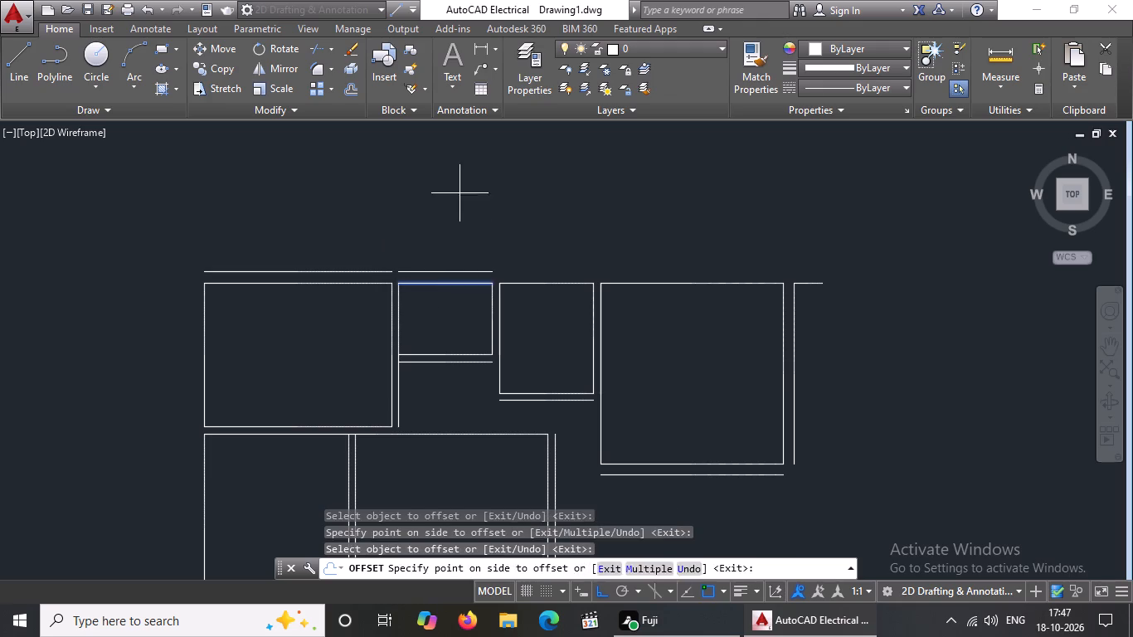
click(460, 193)
click(539, 284)
drag(541, 210, 549, 223)
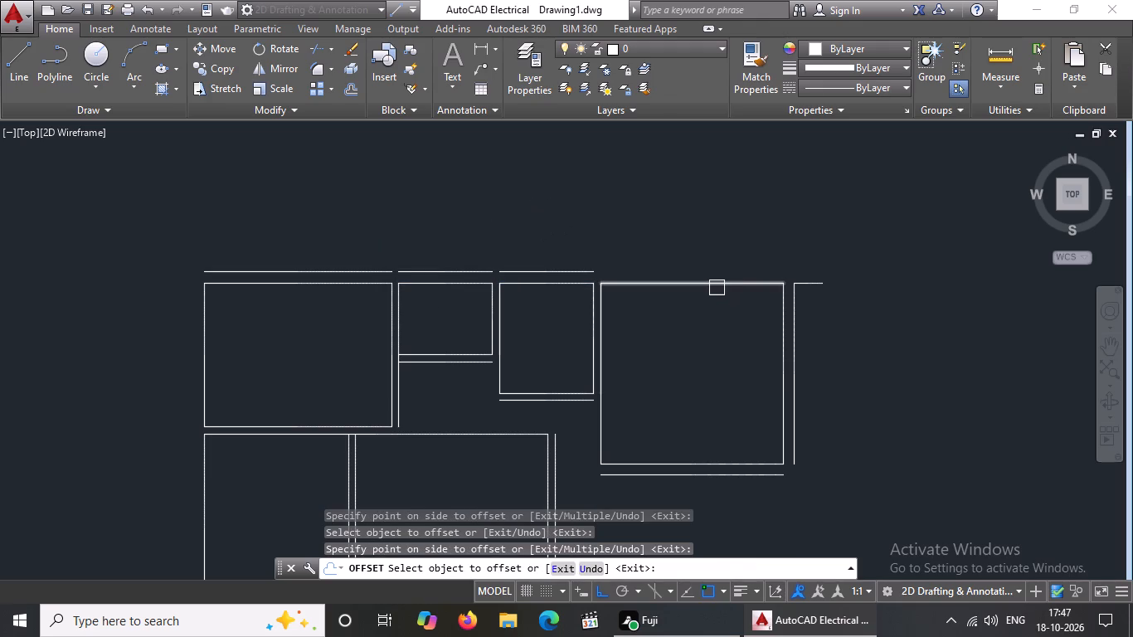
click(716, 287)
click(716, 246)
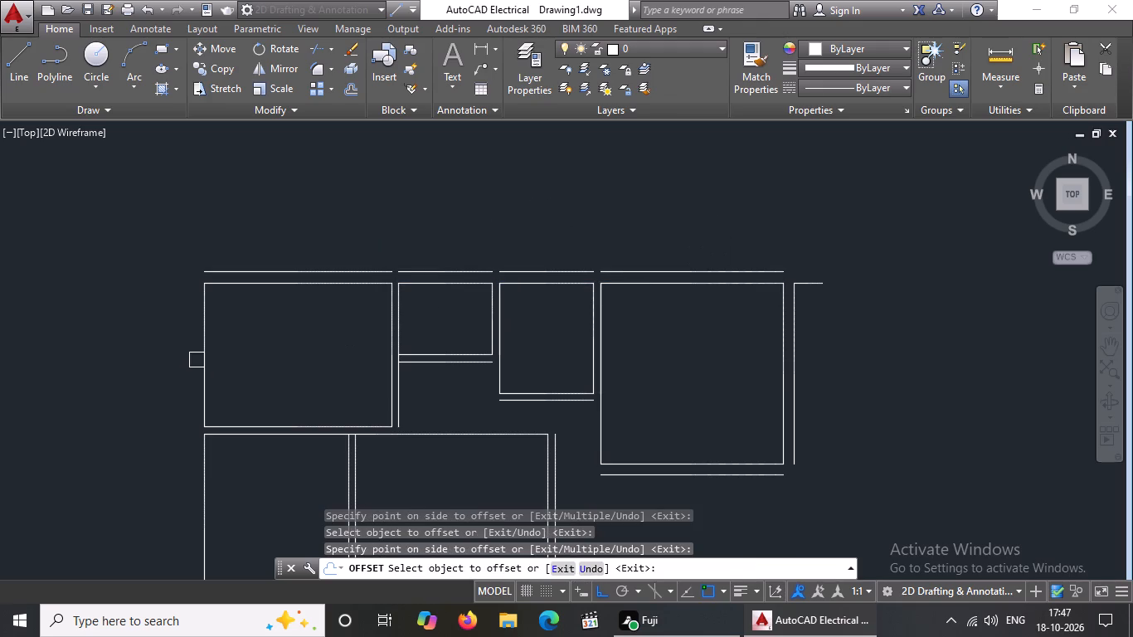
Offset the outer left lines of the upper-left and lower-left rooms 9" outward.
drag(199, 359, 136, 366)
drag(33, 369, 49, 367)
scroll(256, 416, down, 2)
middle_drag(261, 481, 327, 358)
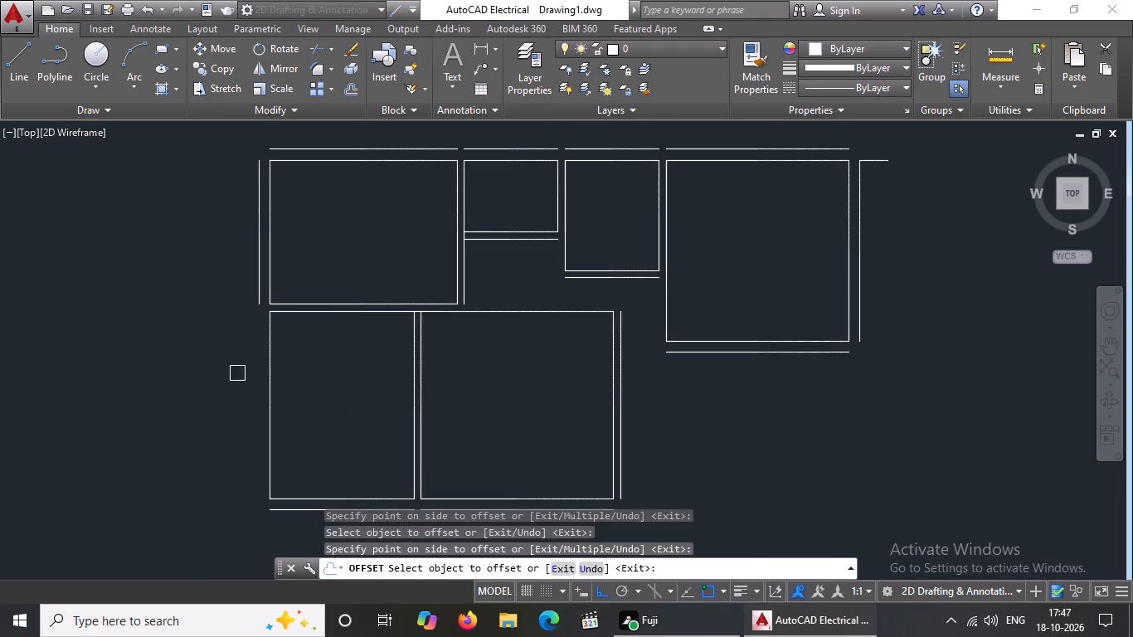
drag(269, 381, 259, 384)
click(184, 389)
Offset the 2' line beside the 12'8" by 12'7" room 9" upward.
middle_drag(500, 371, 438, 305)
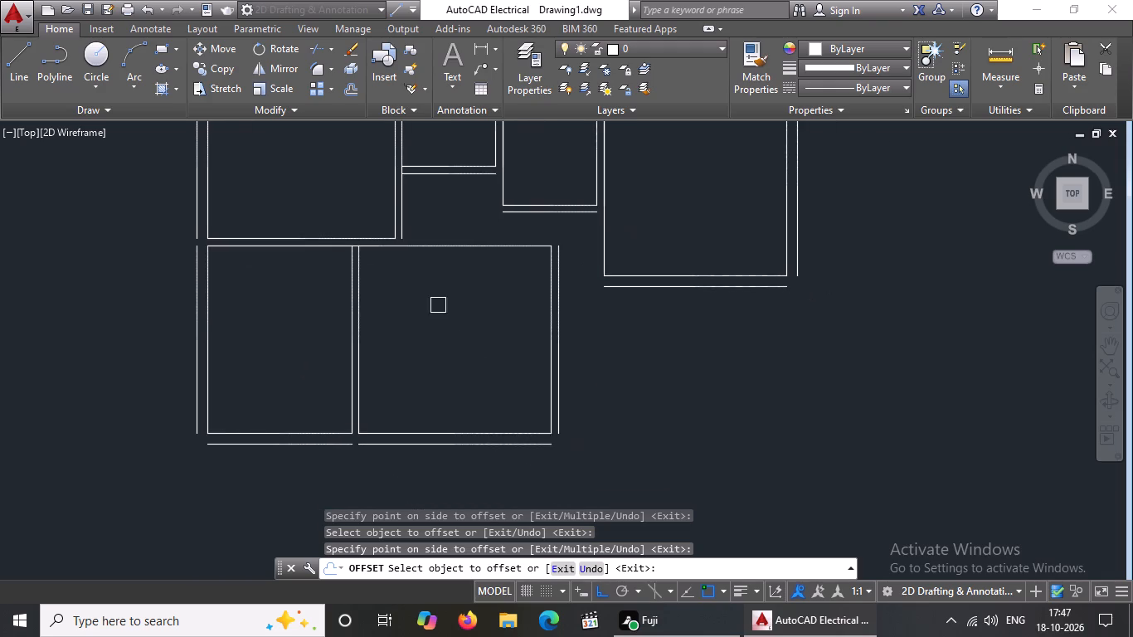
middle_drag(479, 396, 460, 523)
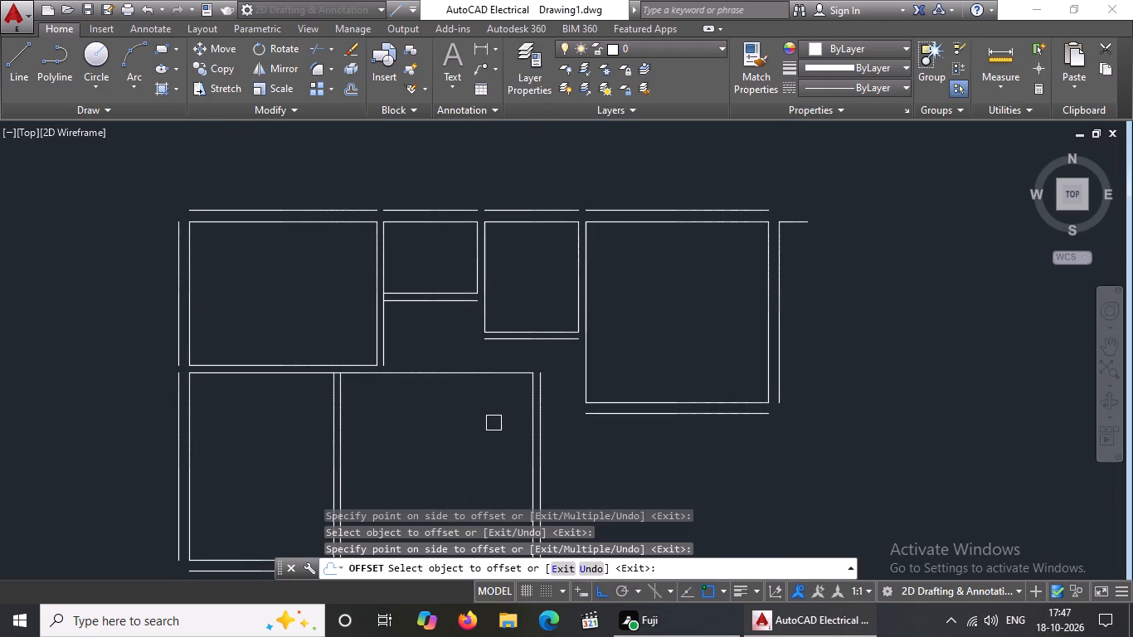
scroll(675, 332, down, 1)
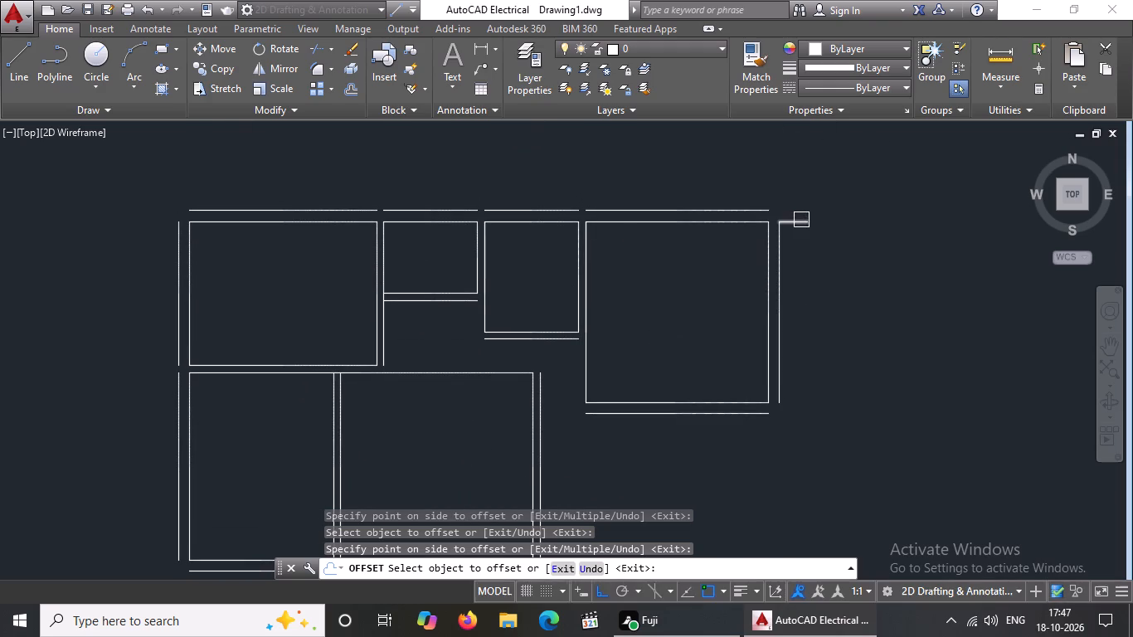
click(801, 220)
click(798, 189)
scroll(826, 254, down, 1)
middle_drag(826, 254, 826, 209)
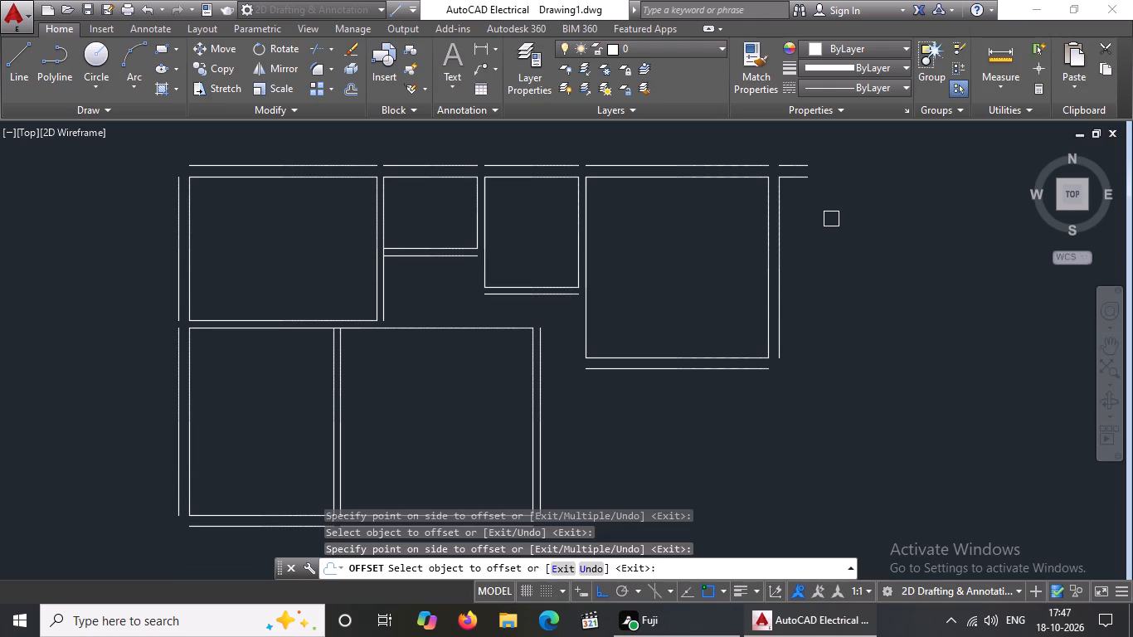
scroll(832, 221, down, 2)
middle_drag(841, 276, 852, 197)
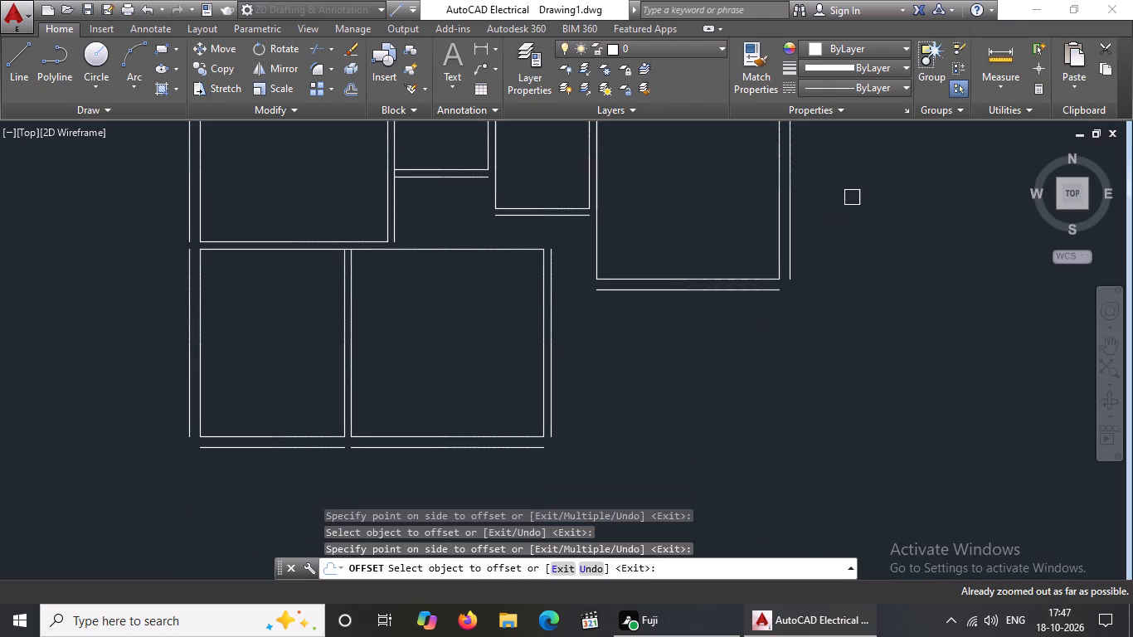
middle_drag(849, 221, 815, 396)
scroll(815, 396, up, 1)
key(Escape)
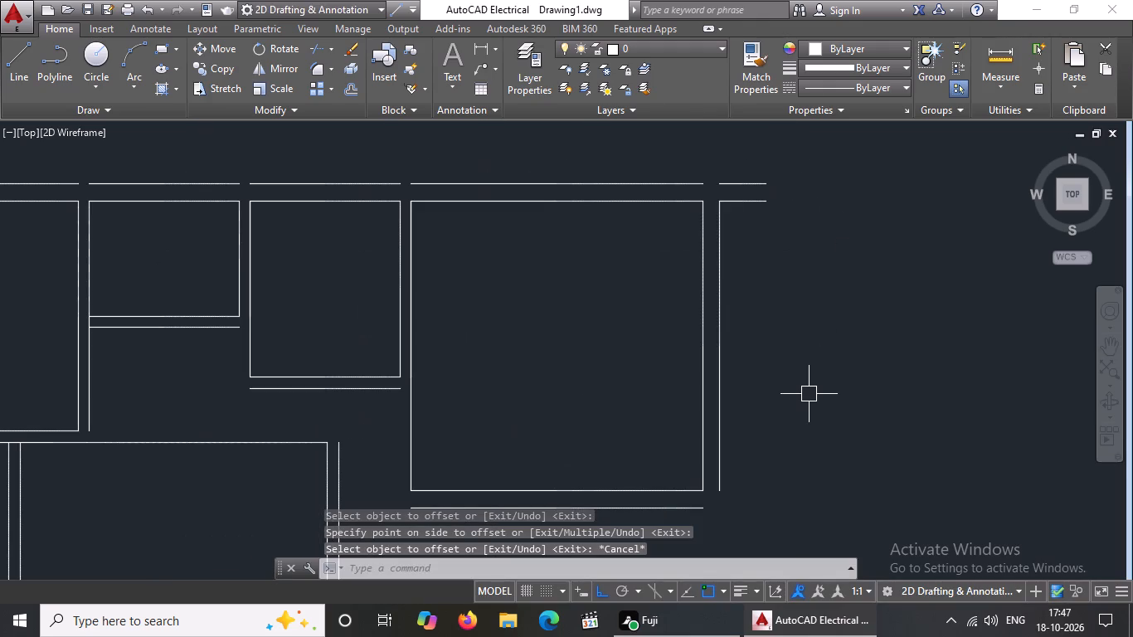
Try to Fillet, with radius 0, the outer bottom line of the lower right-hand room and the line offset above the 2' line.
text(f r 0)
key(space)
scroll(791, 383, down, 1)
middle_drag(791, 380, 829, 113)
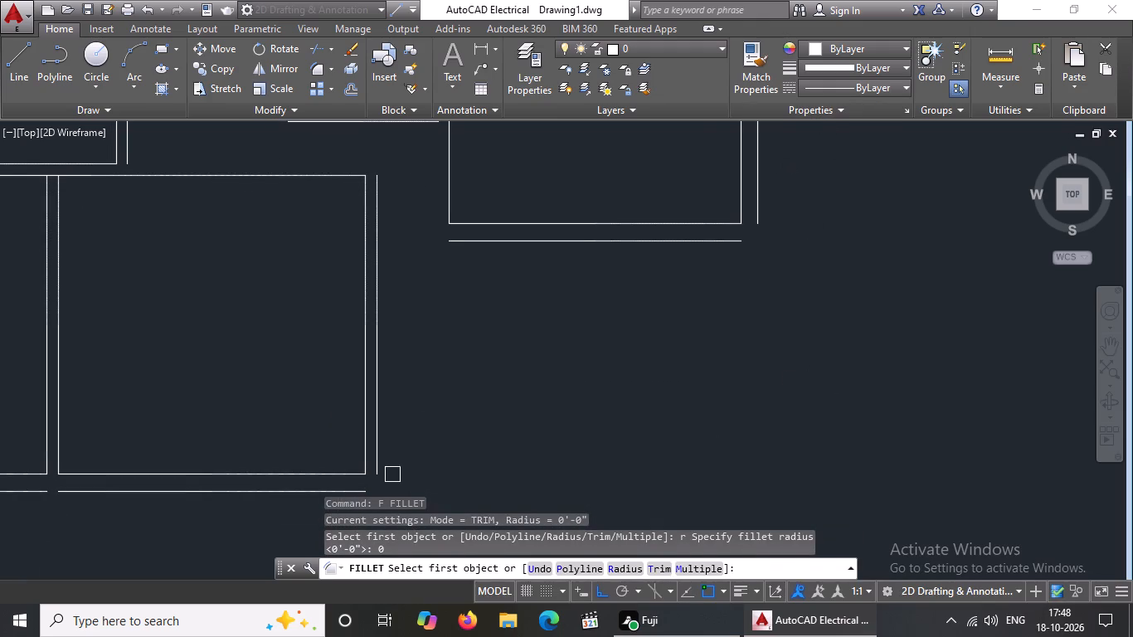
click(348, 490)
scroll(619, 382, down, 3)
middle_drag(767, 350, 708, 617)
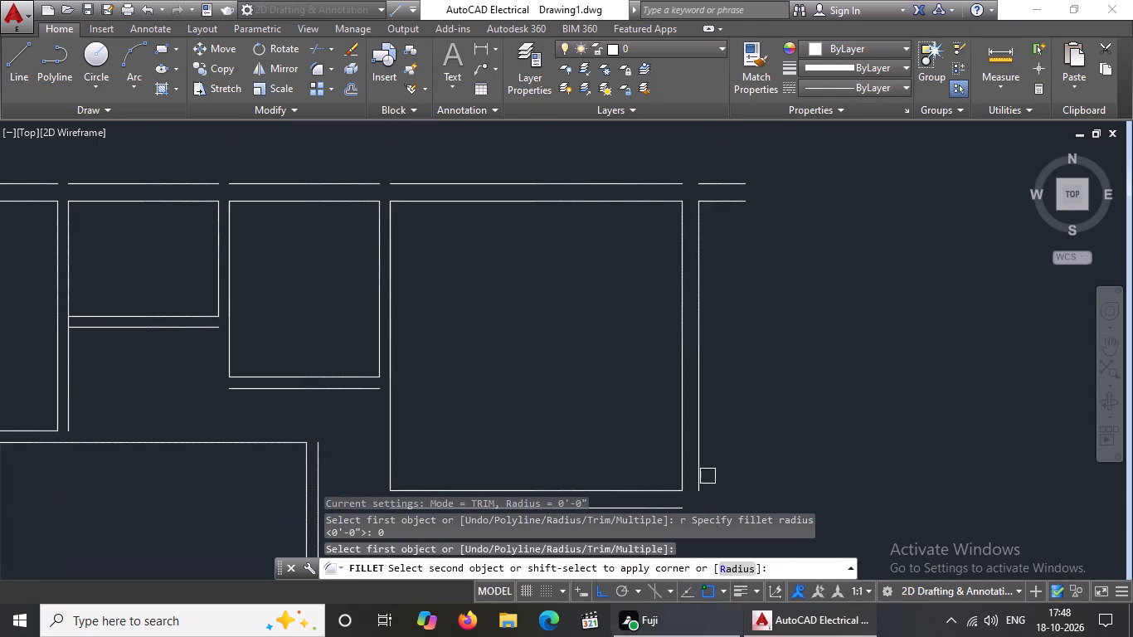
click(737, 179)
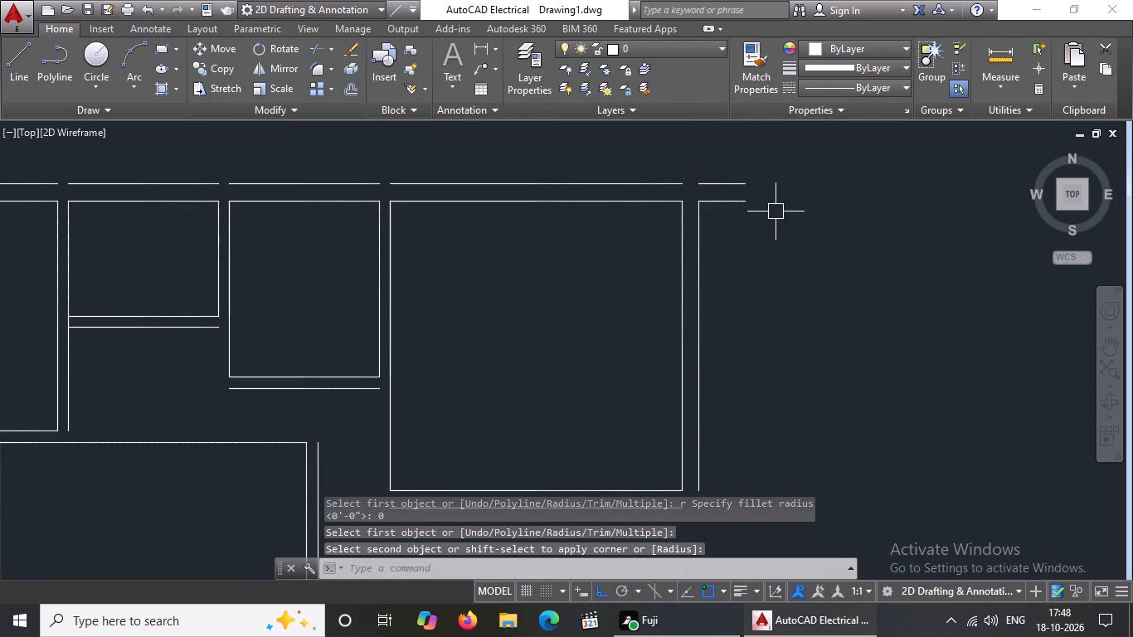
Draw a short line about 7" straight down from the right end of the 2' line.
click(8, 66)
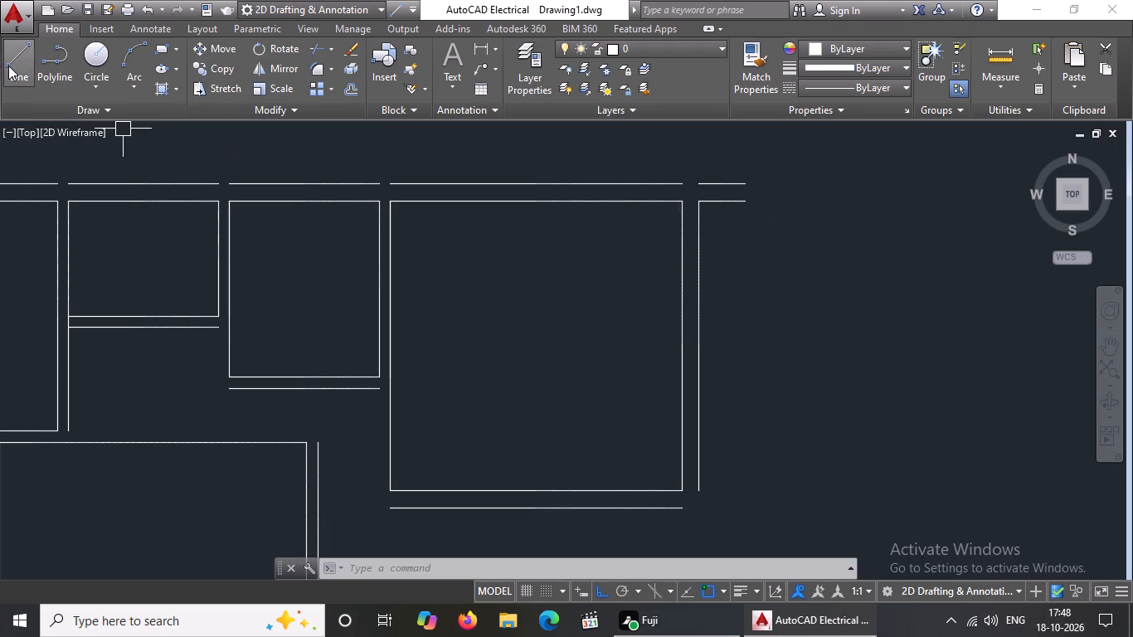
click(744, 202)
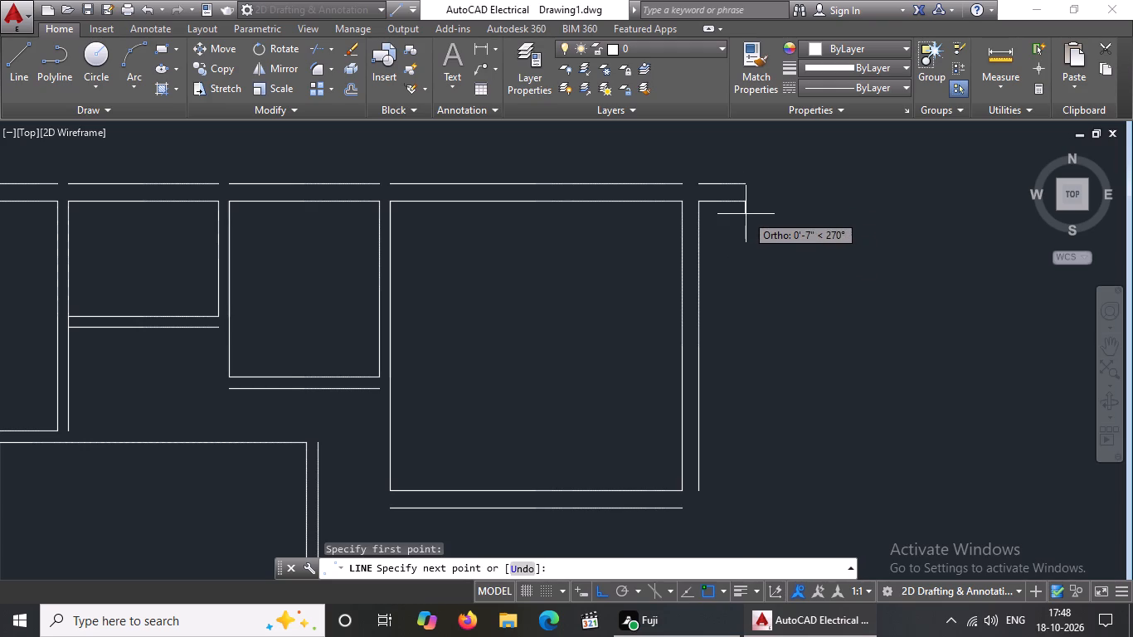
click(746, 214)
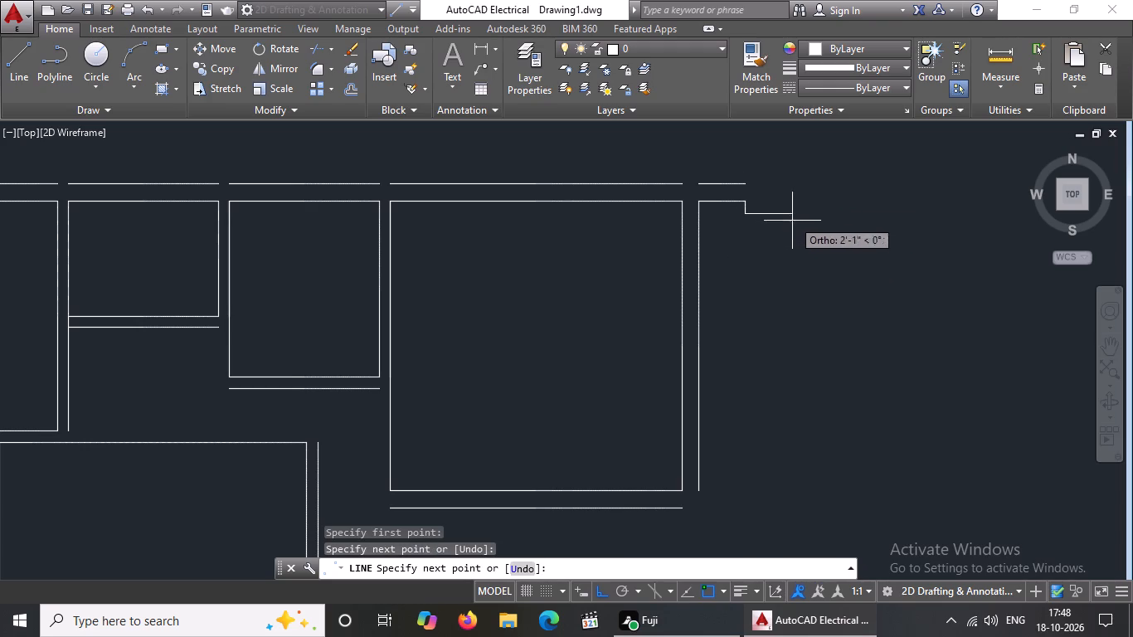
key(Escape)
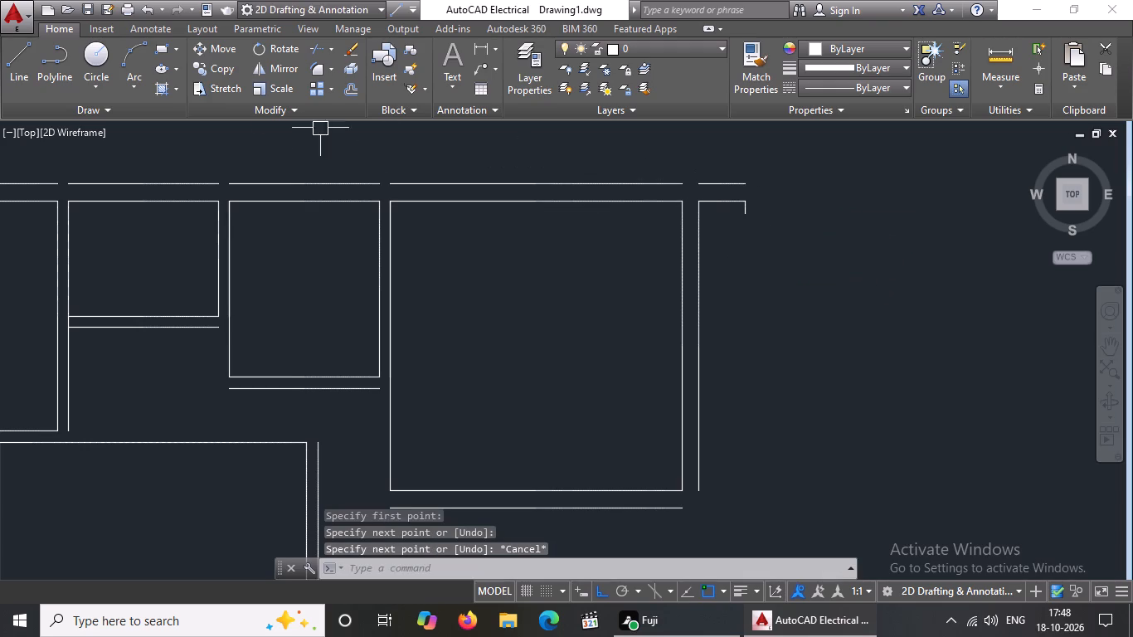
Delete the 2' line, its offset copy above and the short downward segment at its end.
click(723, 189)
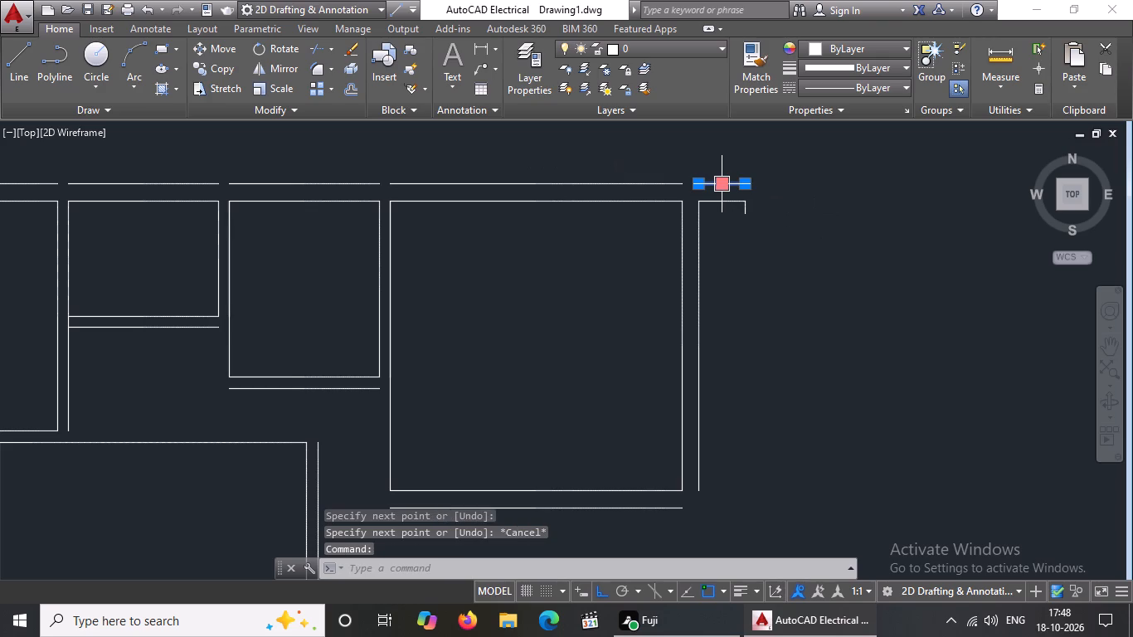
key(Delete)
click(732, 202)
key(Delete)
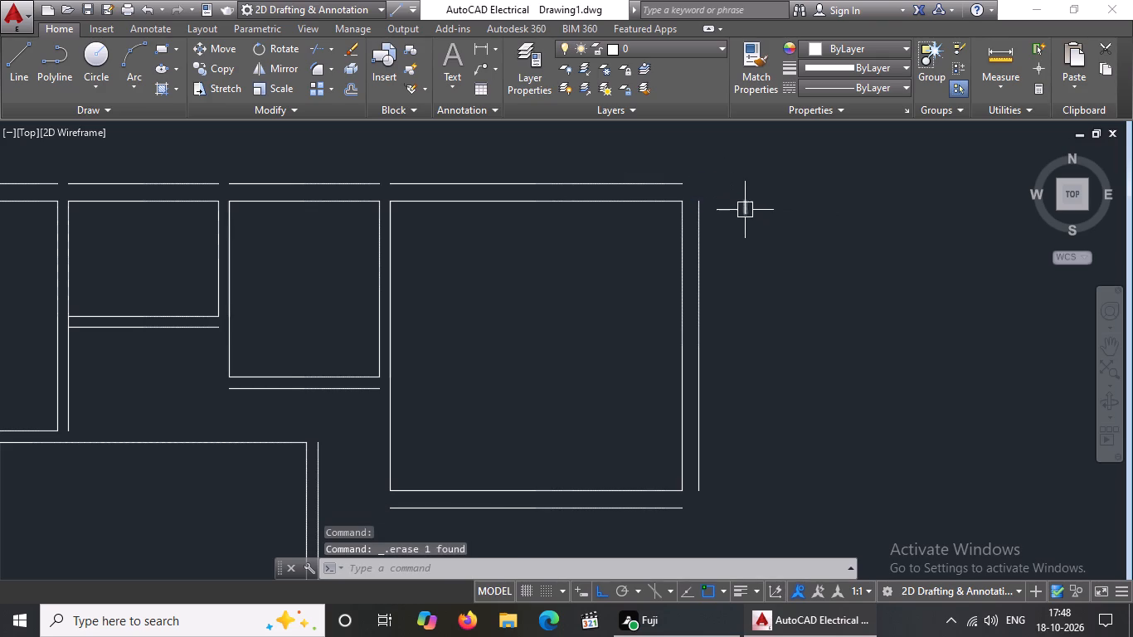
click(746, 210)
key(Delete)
Draw a line 2' right from the top of the 12'8" by 12'7" room's outer right wall line, continuing 12'7" straight down.
scroll(758, 255, down, 2)
middle_drag(757, 259, 807, 174)
scroll(799, 222, down, 2)
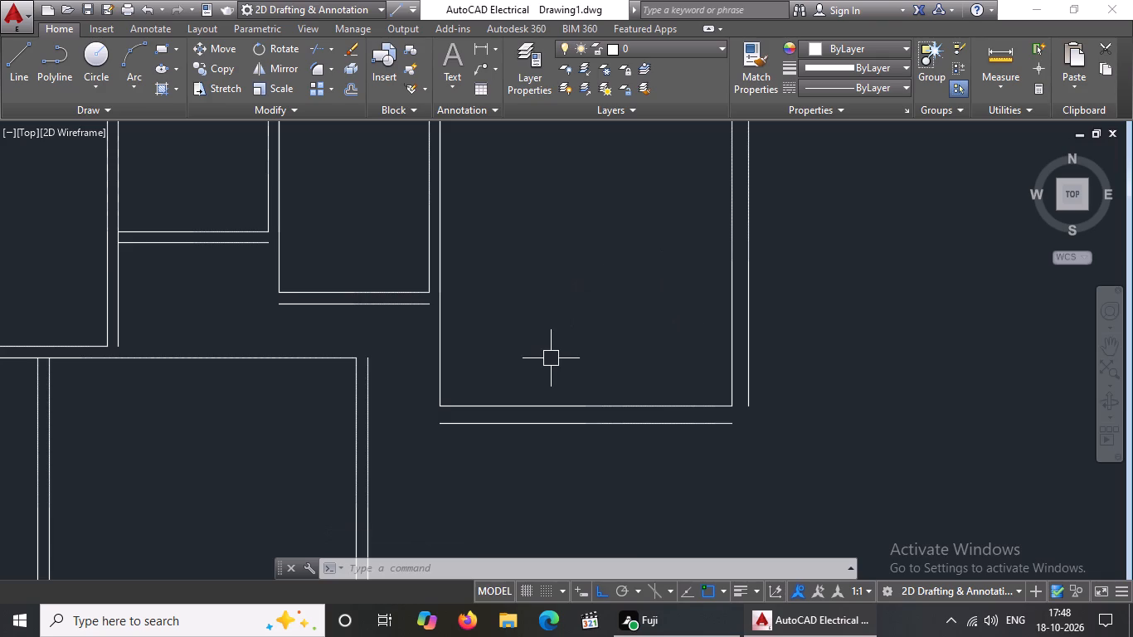
scroll(537, 362, down, 3)
middle_drag(657, 369, 772, 351)
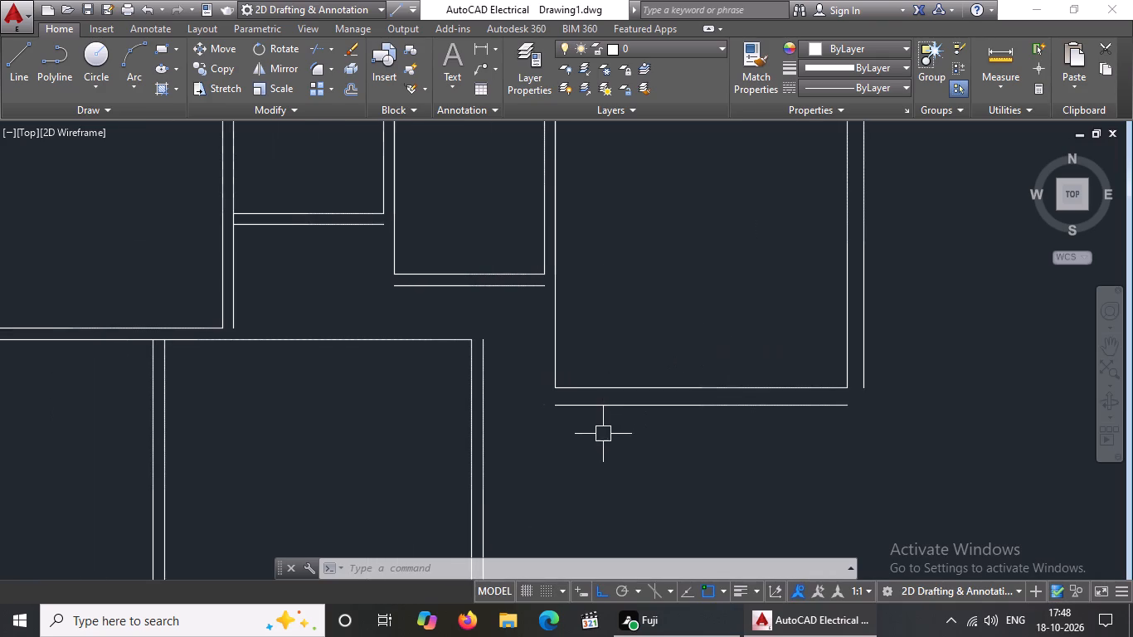
middle_drag(597, 425, 603, 349)
scroll(604, 349, down, 5)
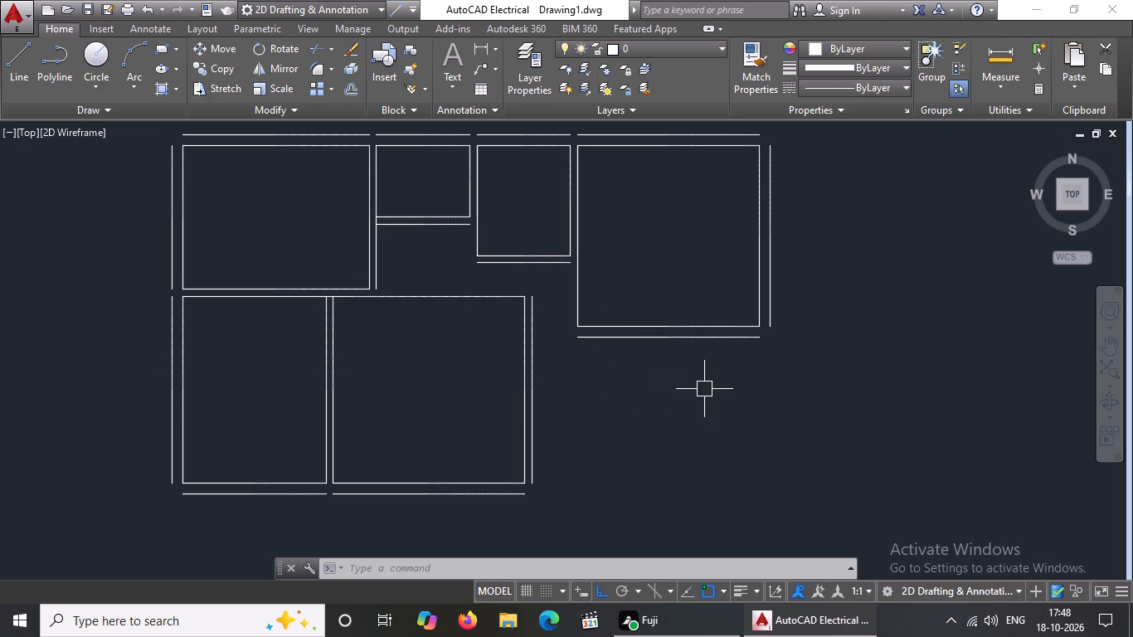
middle_drag(704, 389, 638, 557)
click(29, 54)
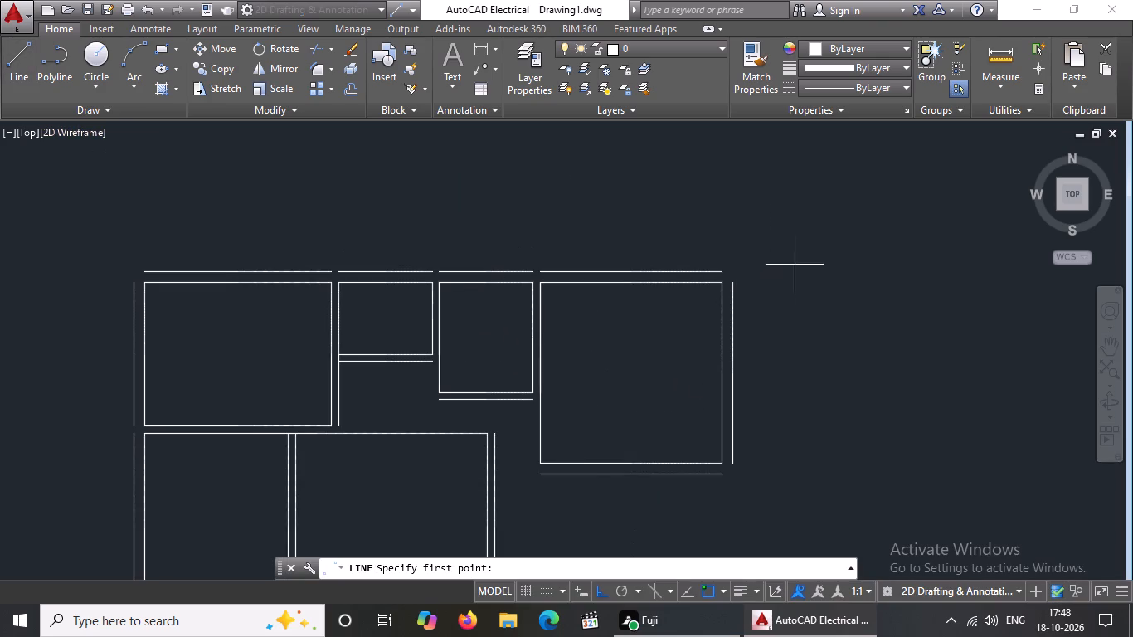
drag(733, 282, 761, 278)
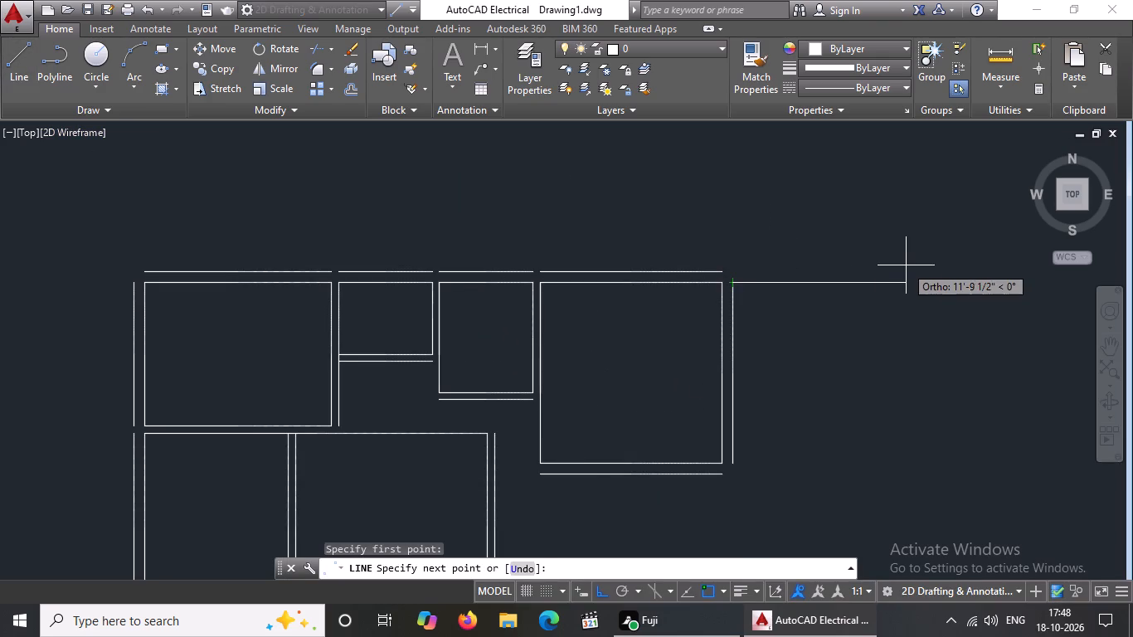
text(2')
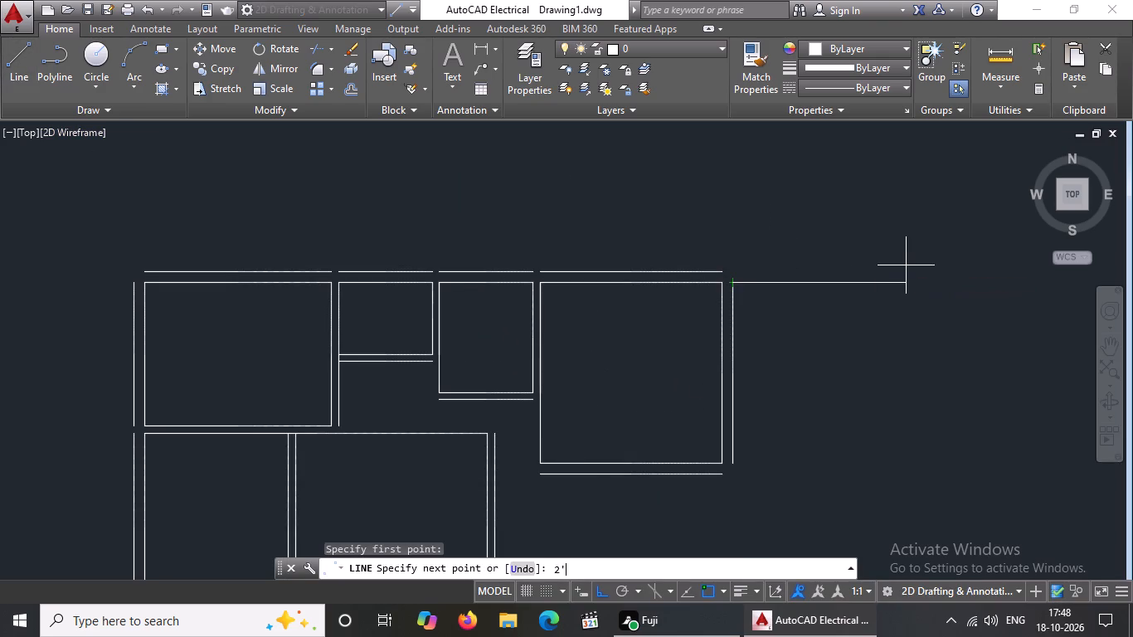
key(Return)
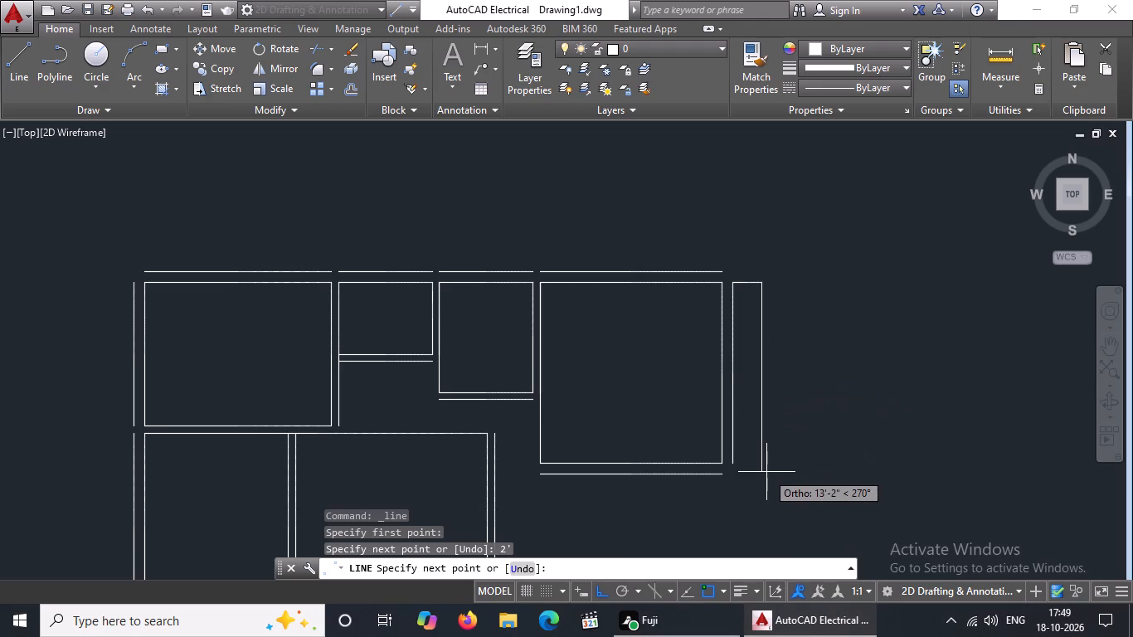
text(12)
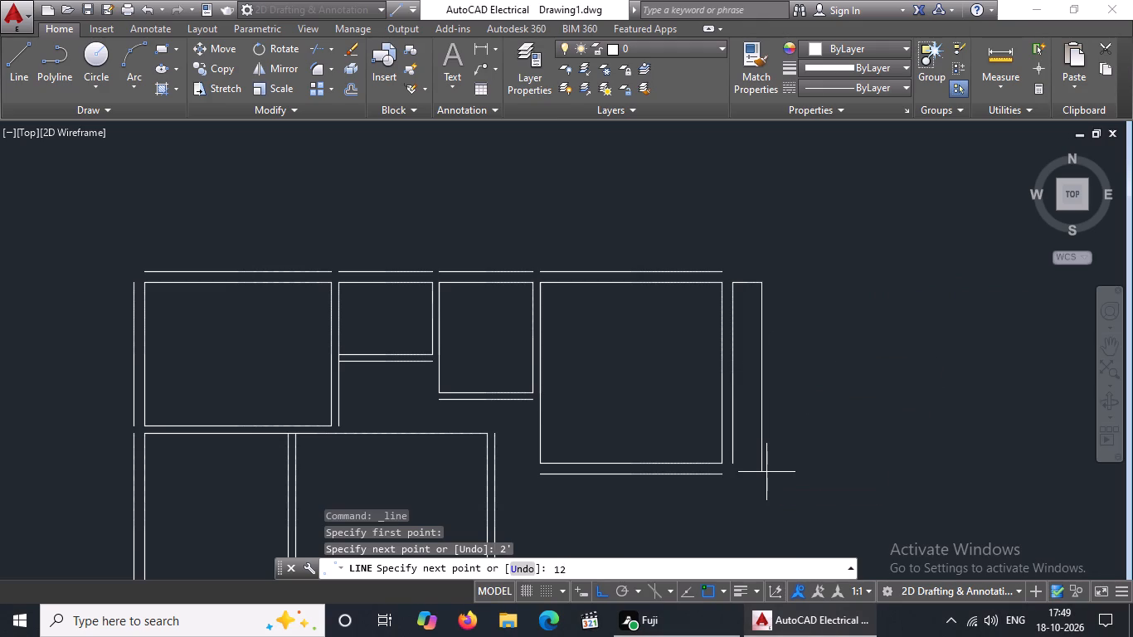
text('7)
key(shift+quotedbl)
key(Return)
key(Return)
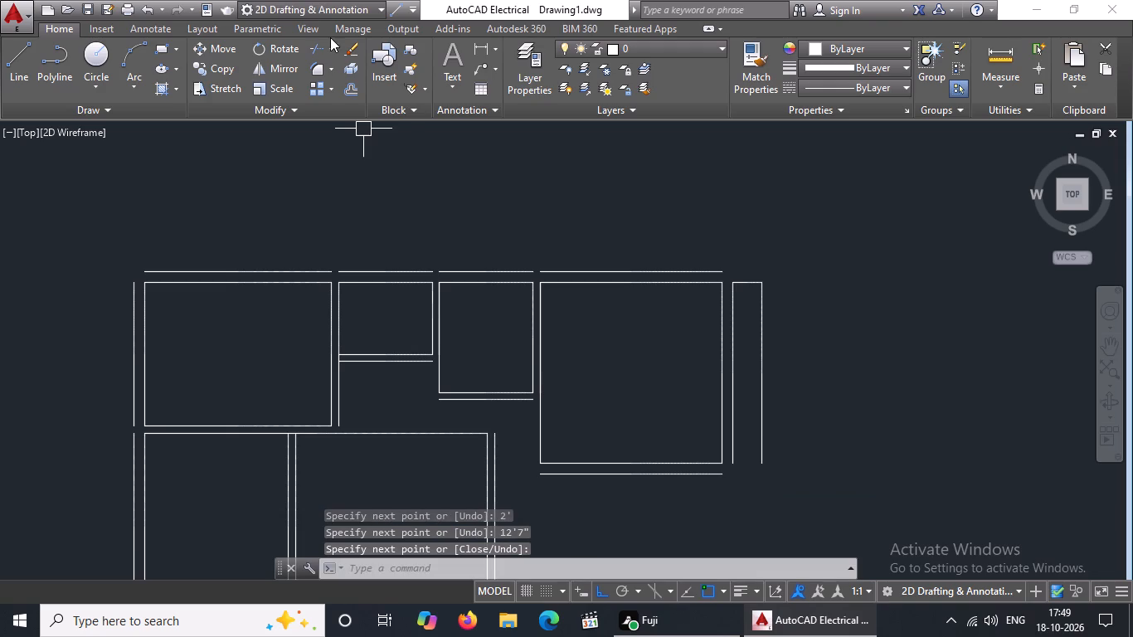
Draw a line from the outer top wall line's right end: 2', 9" and 9" rightward, continuing 12'7" and 9" straight down.
drag(16, 71, 26, 82)
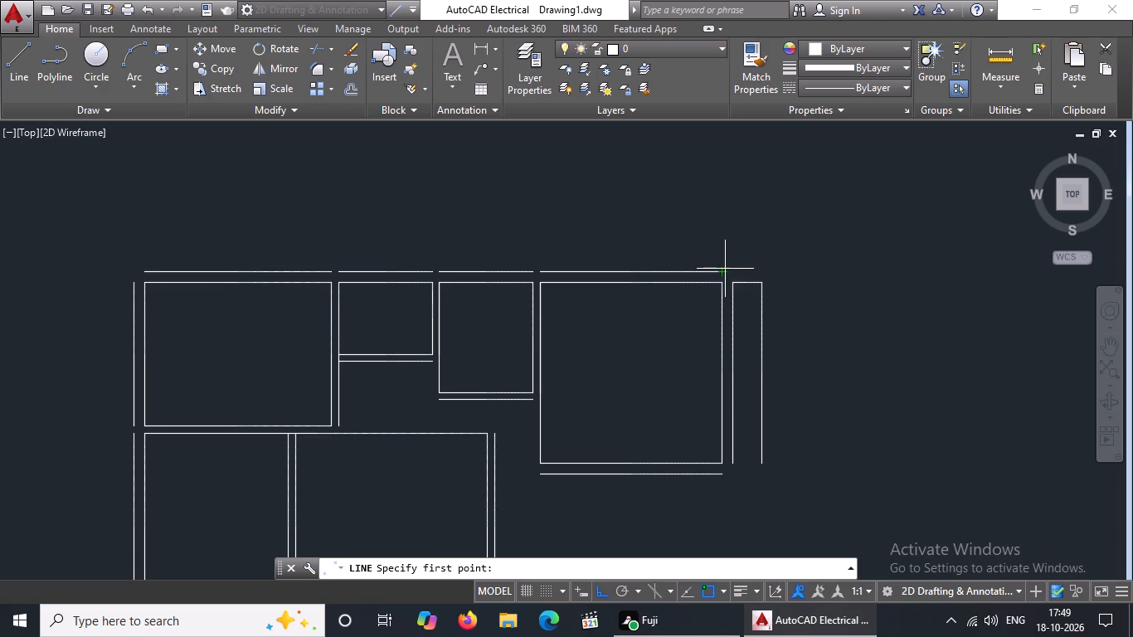
click(722, 273)
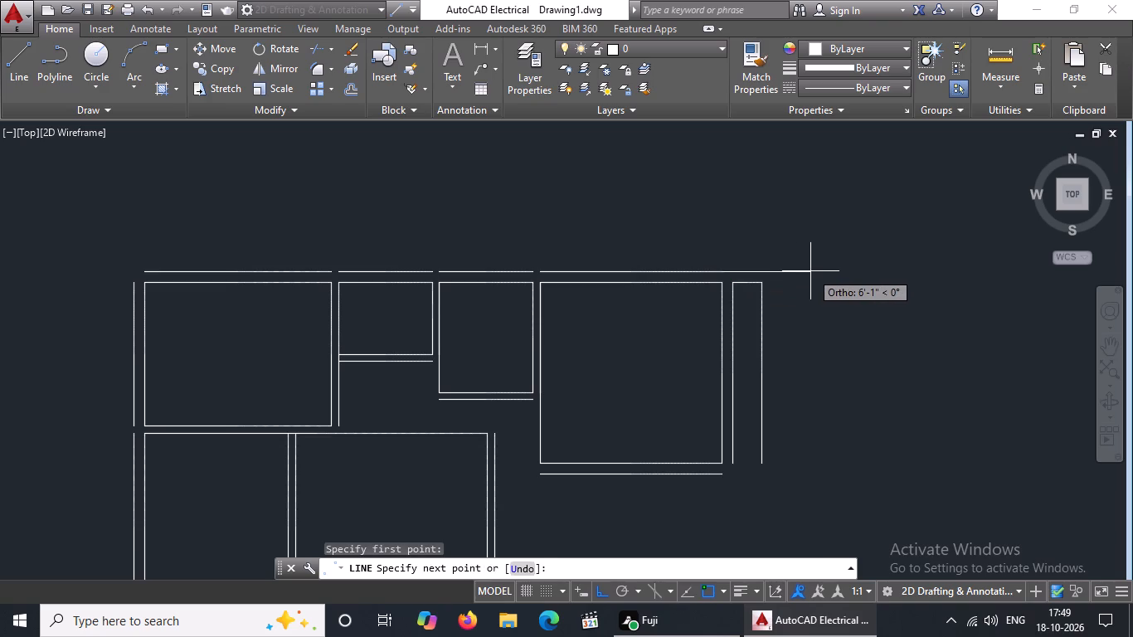
text(2')
key(Return)
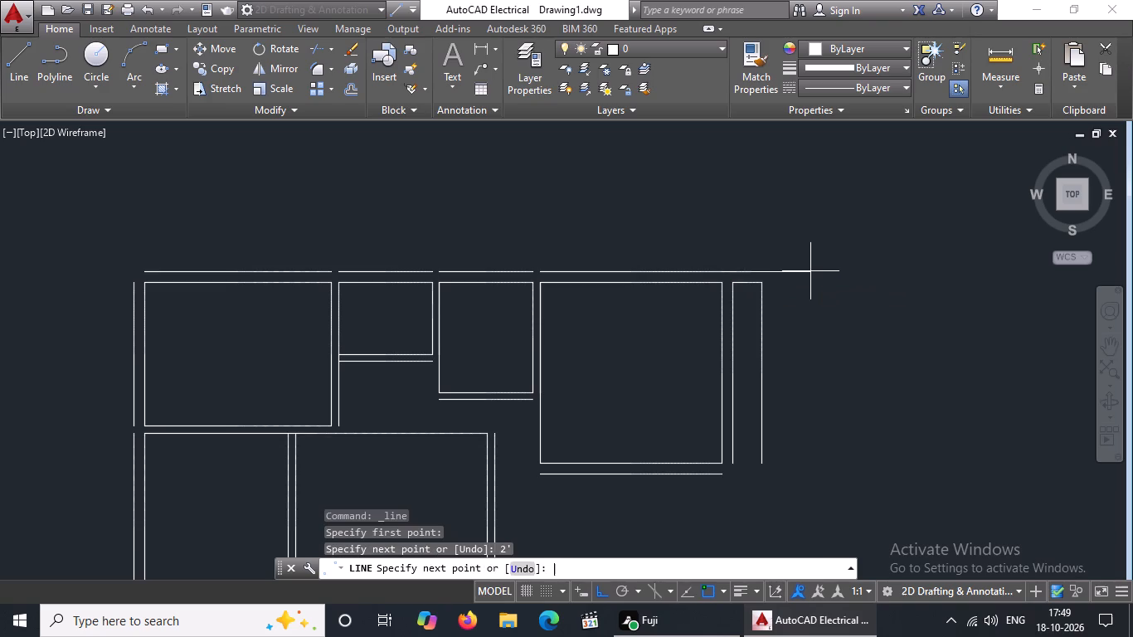
key(9)
key(shift+quotedbl)
key(Return)
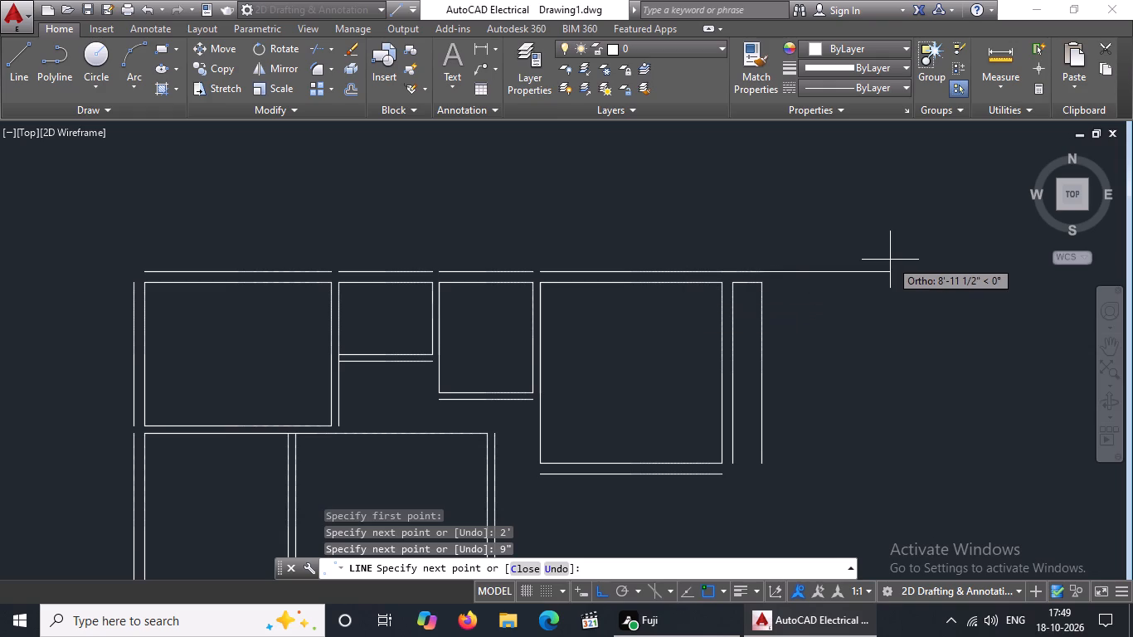
key(9)
key(shift+quotedbl)
key(Return)
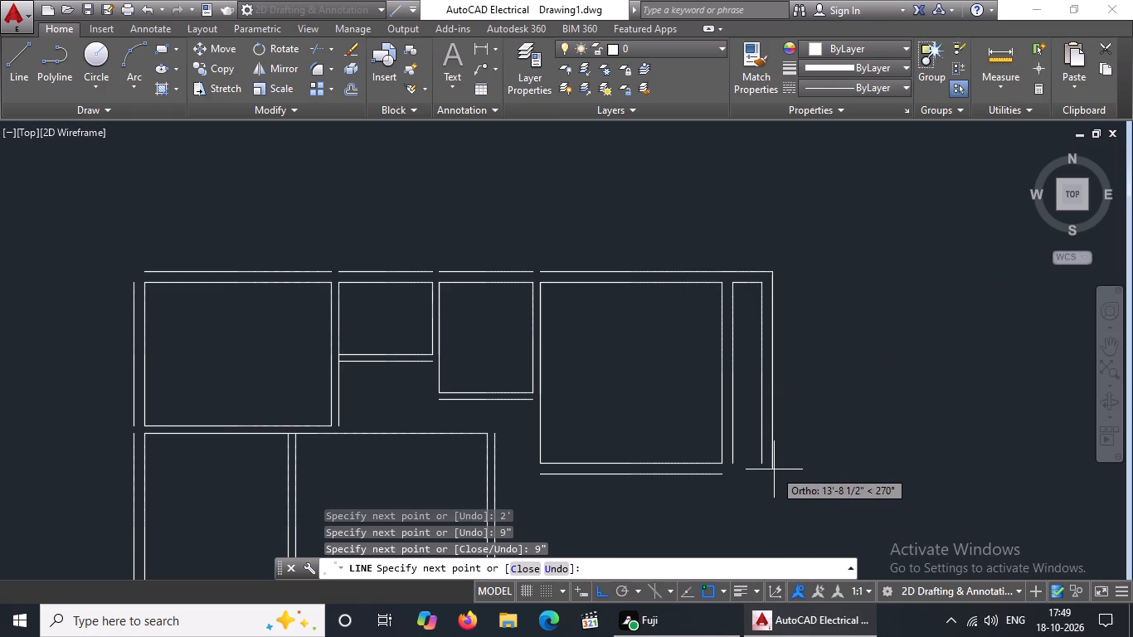
text(12)
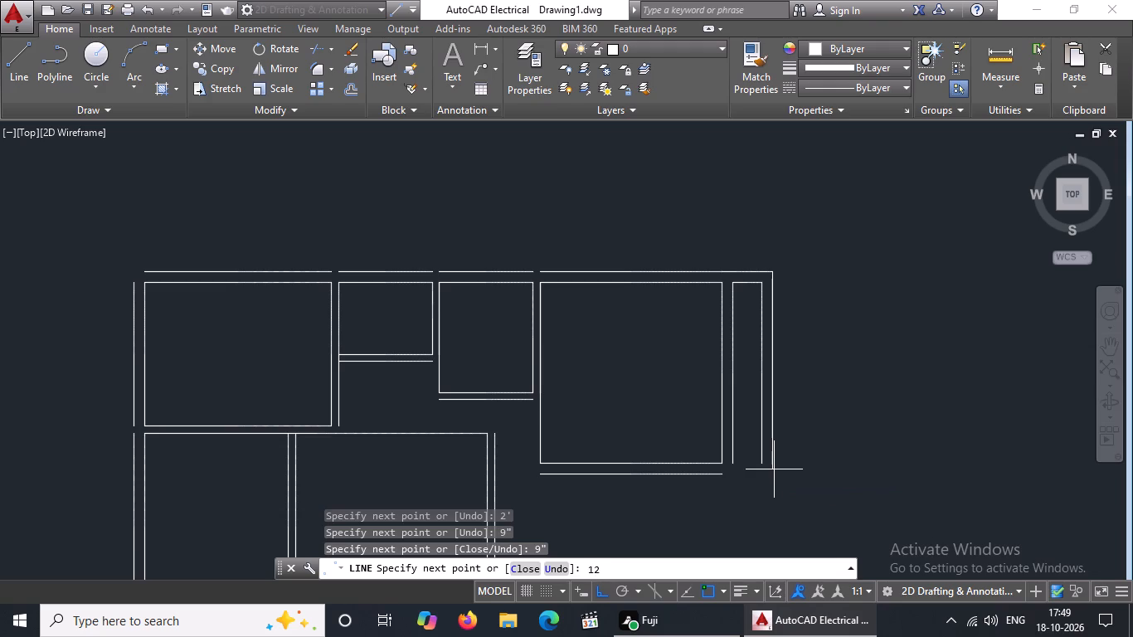
key(apostrophe)
text(7")
key(Return)
key(9)
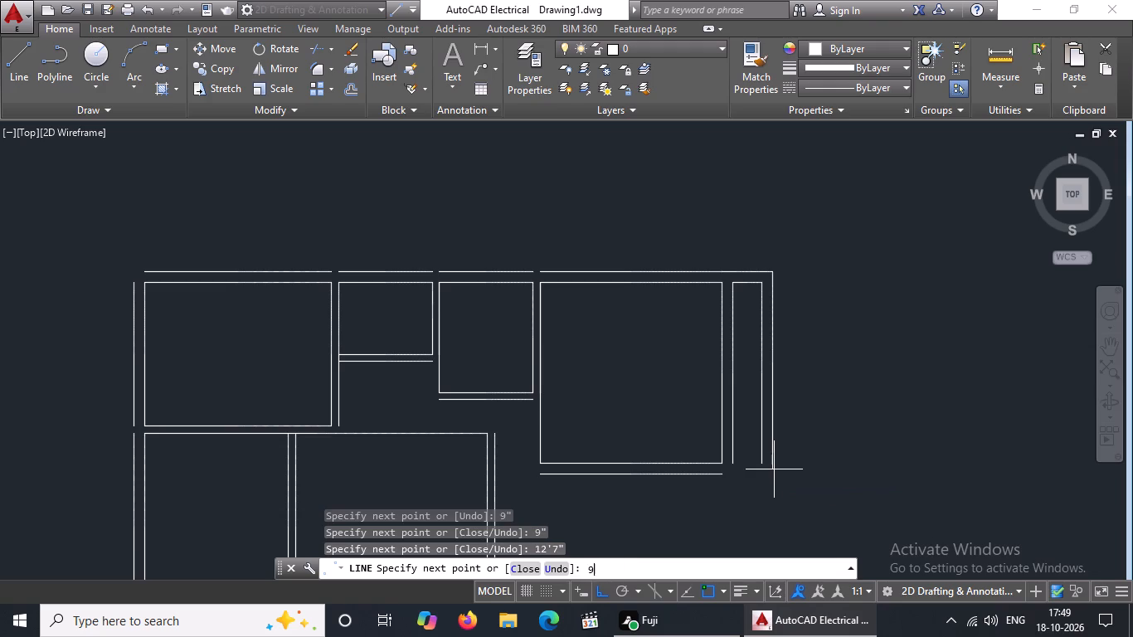
key(shift+quotedbl)
key(Return)
key(Return)
Fillet, with radius 0, the inner bottom line of the lower right-hand room with the 2' strip's inner right vertical line.
scroll(785, 467, down, 1)
middle_drag(756, 380, 769, 241)
middle_drag(735, 494, 735, 487)
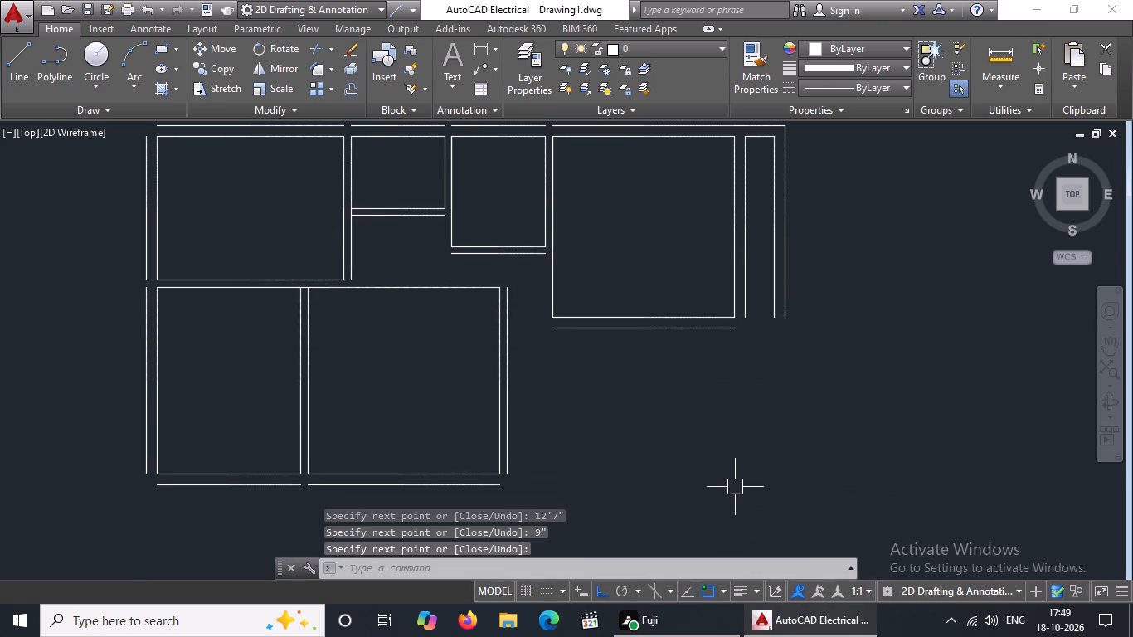
middle_drag(681, 465, 677, 508)
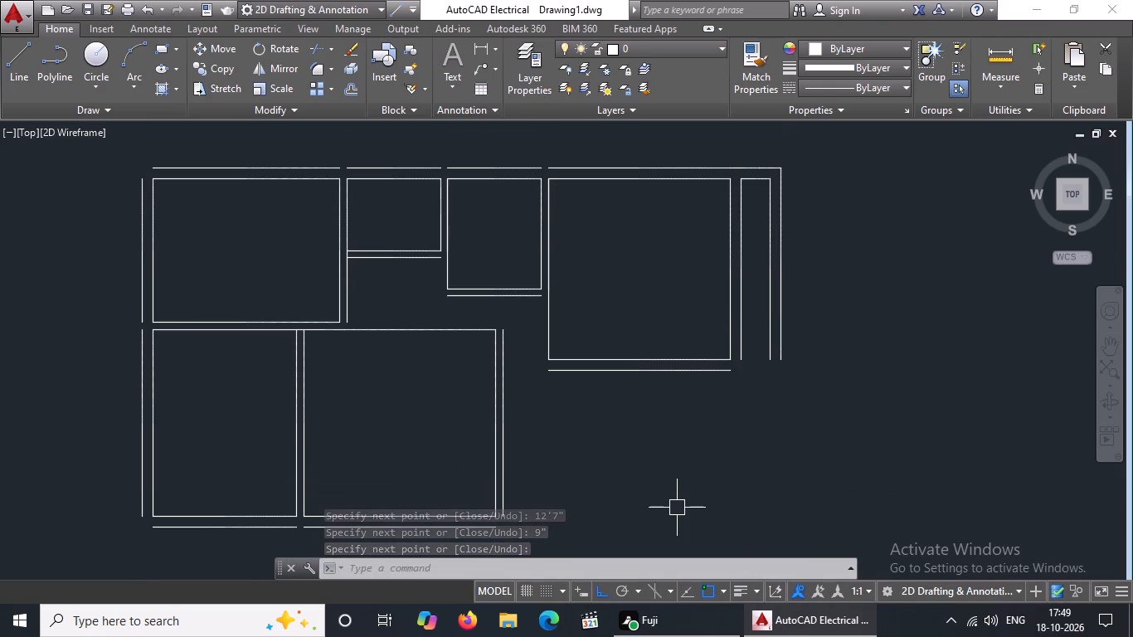
scroll(674, 506, down, 1)
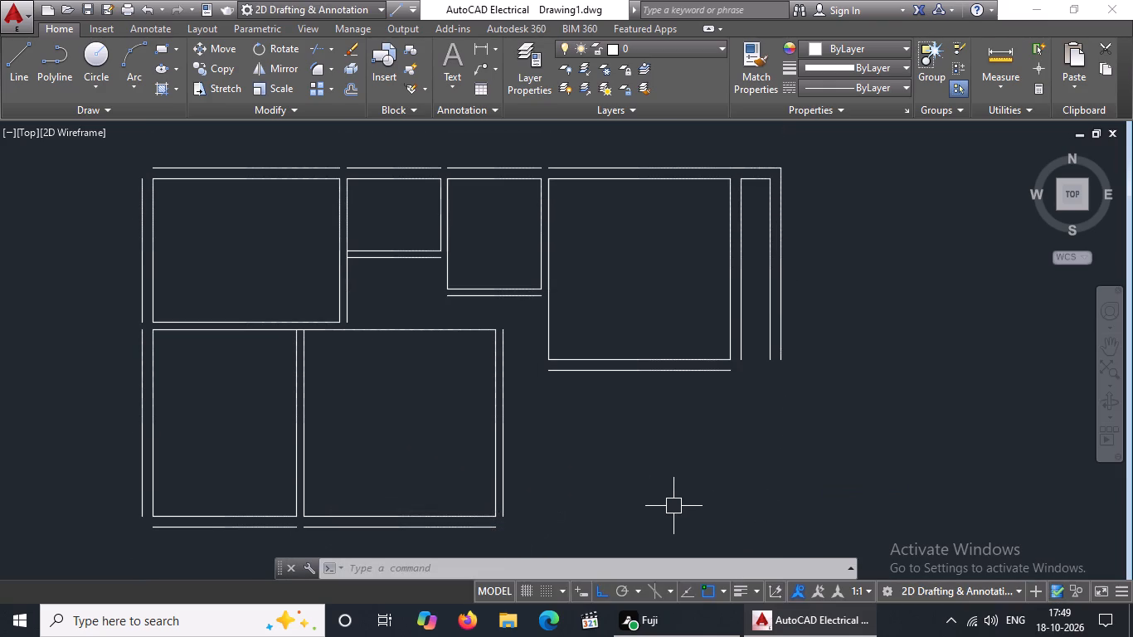
middle_drag(669, 498, 700, 409)
scroll(700, 409, down, 2)
middle_drag(694, 407, 686, 446)
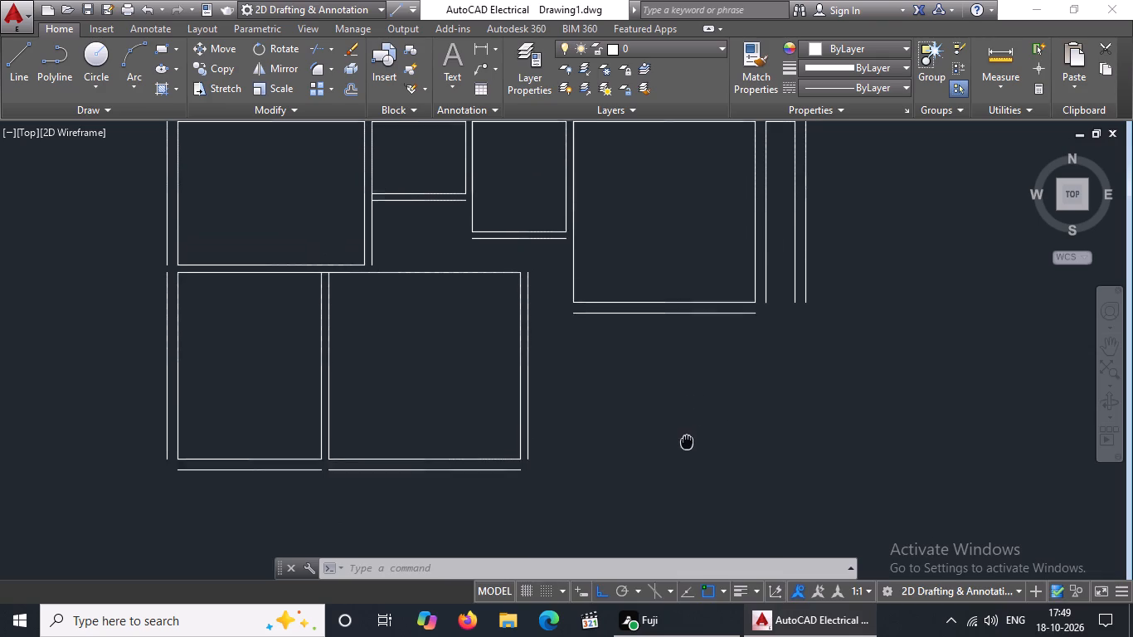
middle_drag(686, 446, 684, 457)
key(Escape)
text(f r 0)
key(space)
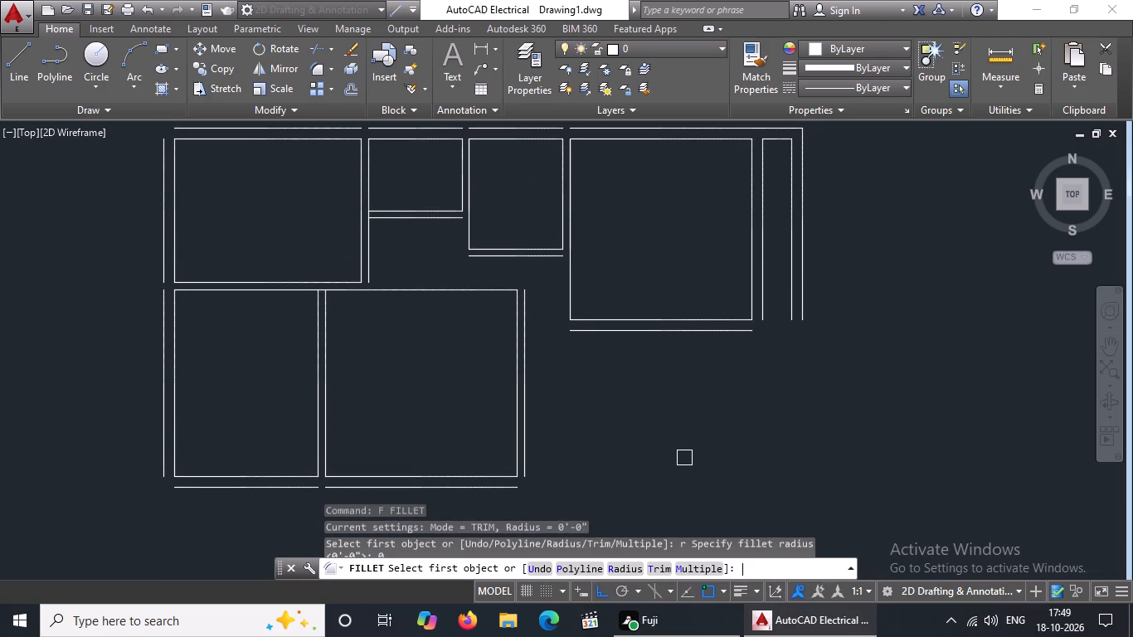
click(463, 470)
click(788, 289)
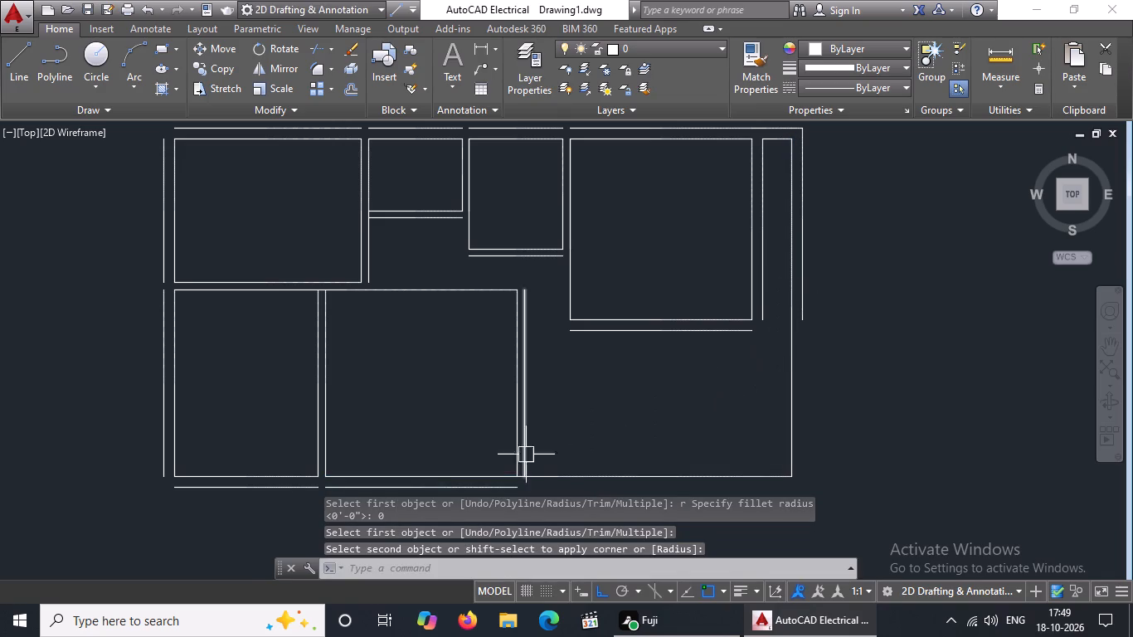
Fillet, with radius 0, the outer bottom line of the lower right-hand room with the outermost right vertical line.
key(Escape)
text(f r)
key(space)
text(0)
key(space)
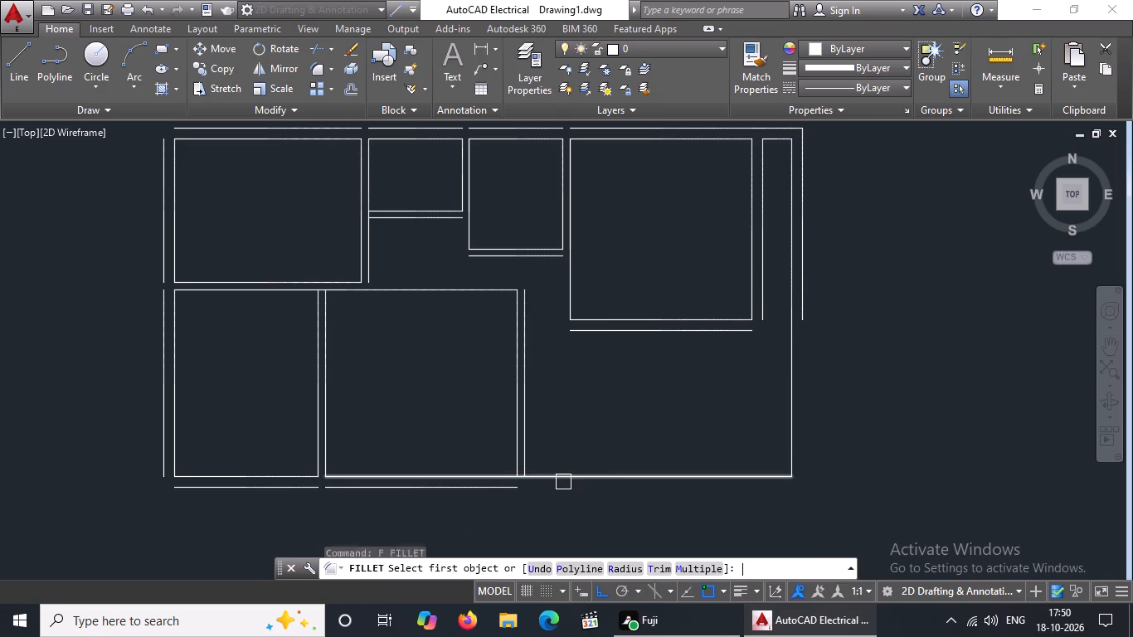
drag(490, 492, 502, 492)
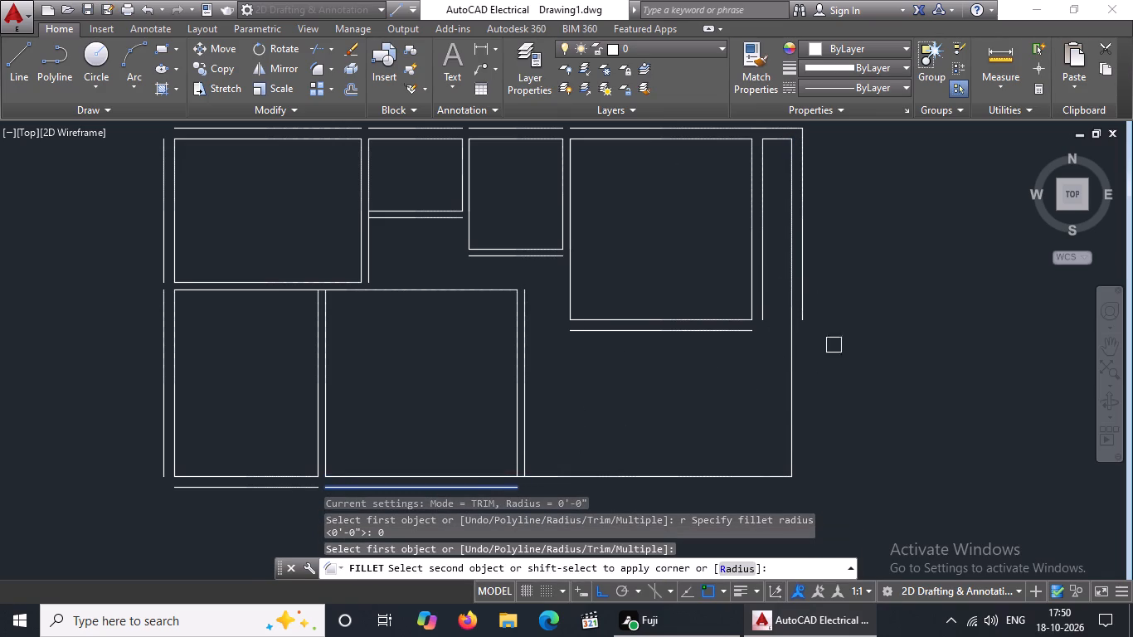
click(804, 311)
Fillet, with radius 0, the outer left and outer top wall lines at the plan's upper left corner.
scroll(800, 406, down, 2)
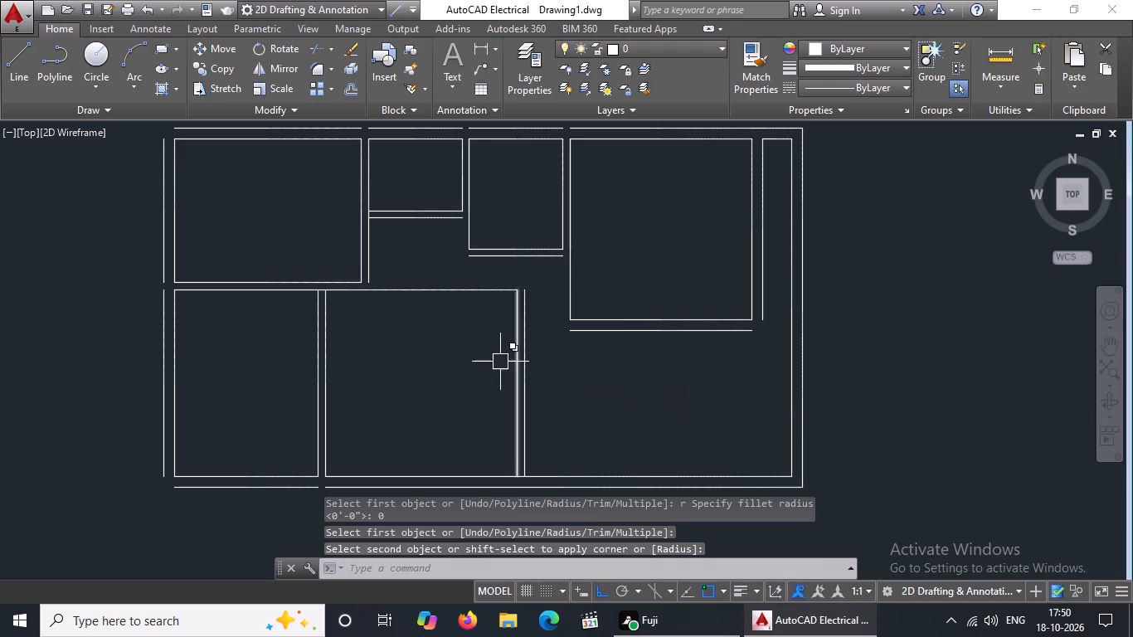
middle_drag(473, 355, 512, 469)
key(Escape)
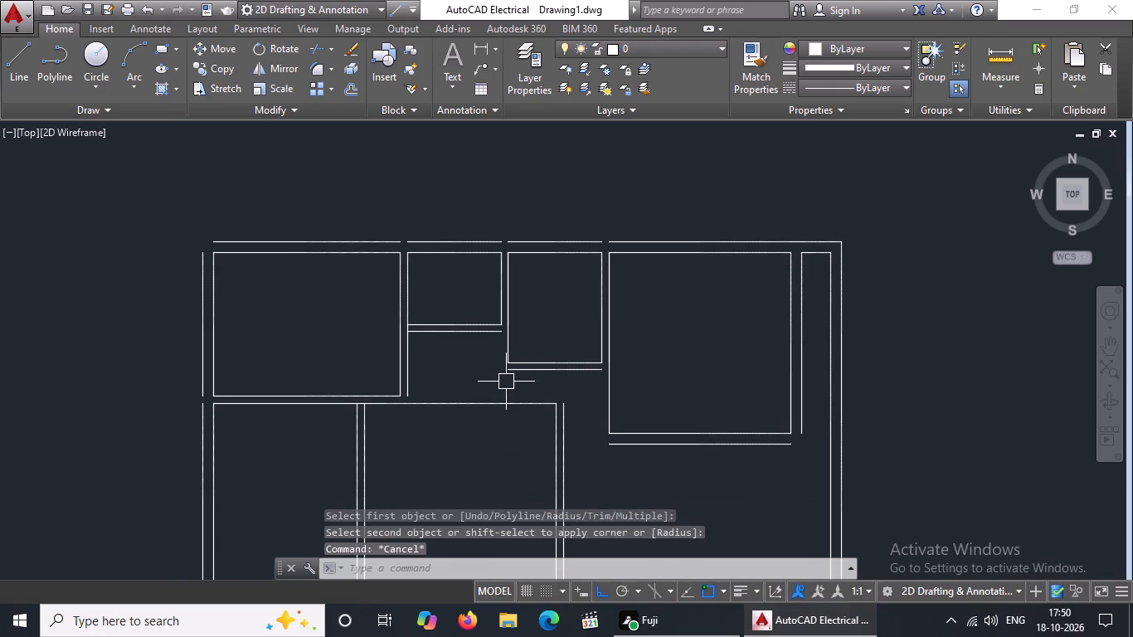
text(f r)
key(space)
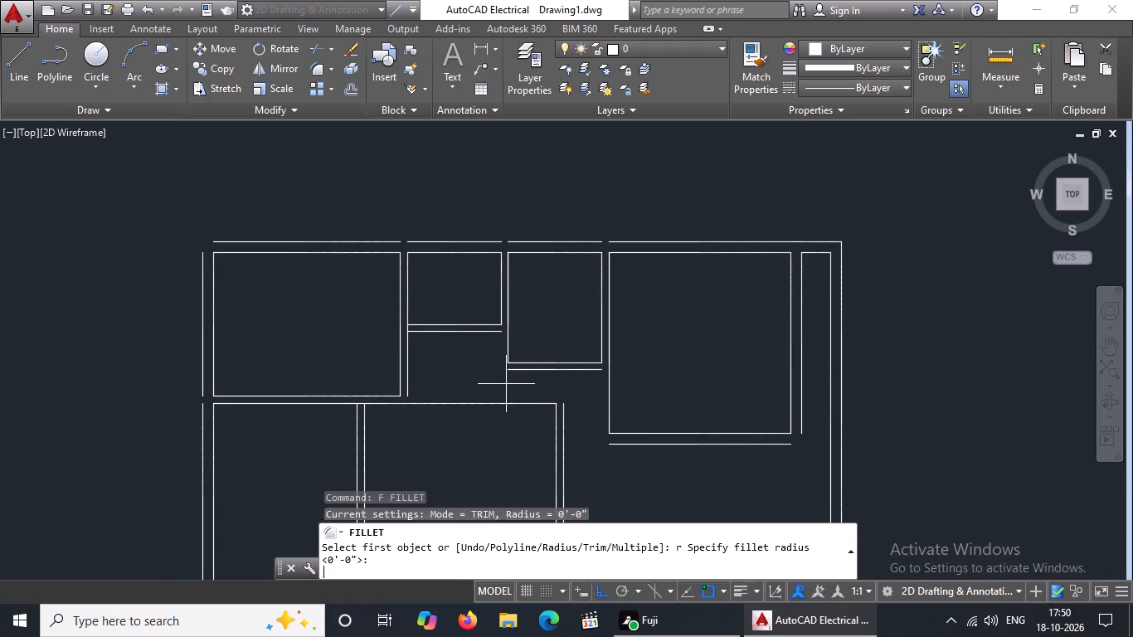
text(0)
key(space)
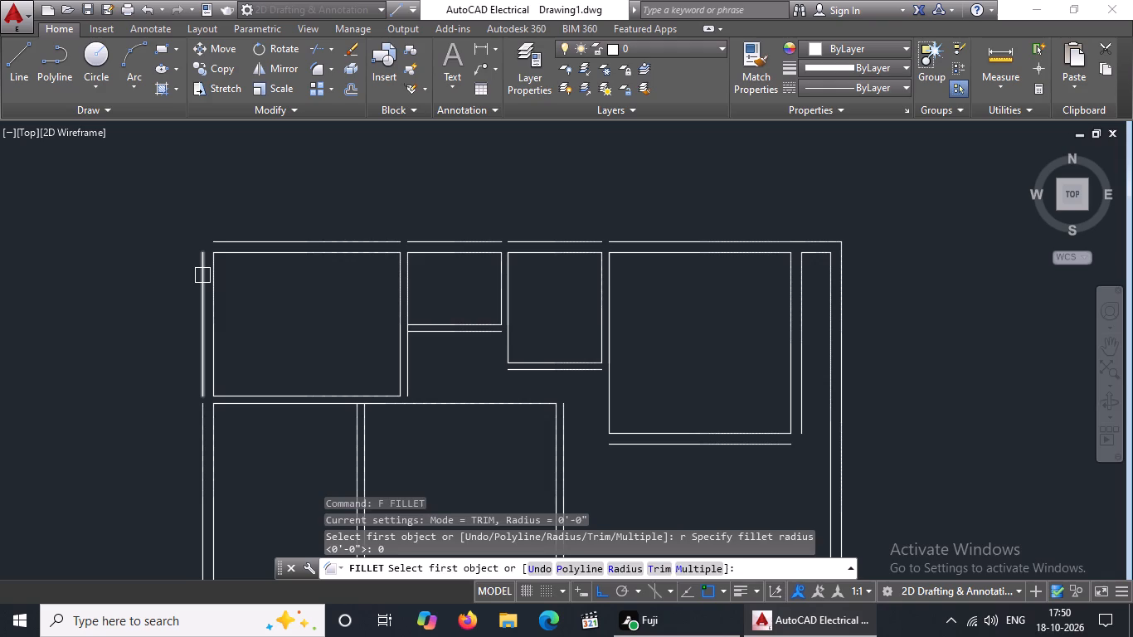
click(202, 275)
click(215, 240)
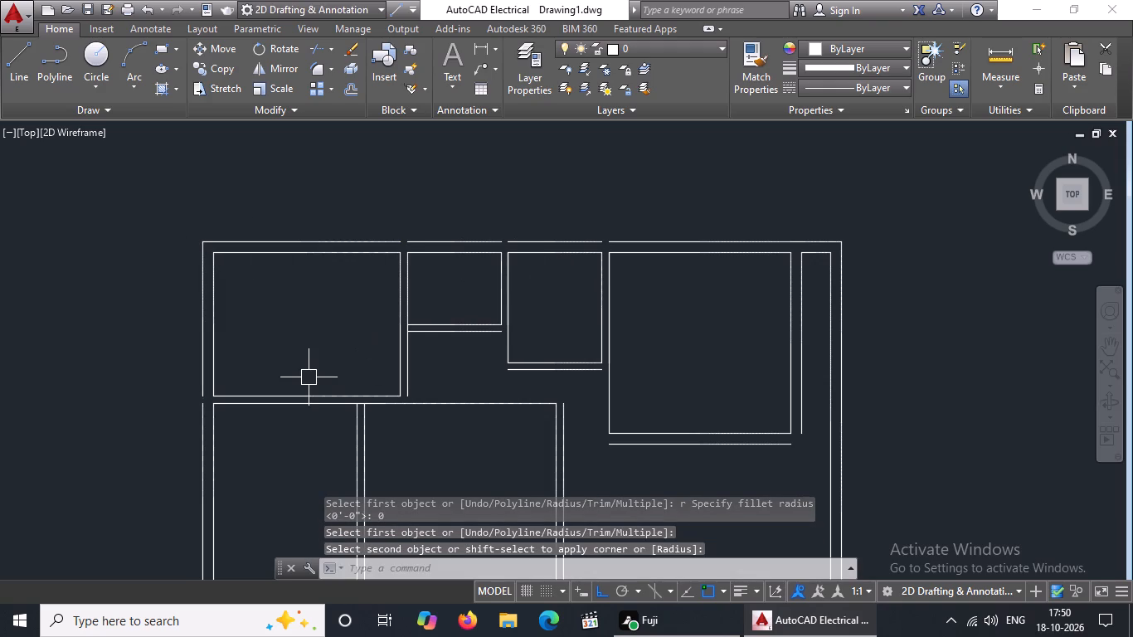
Extend the outer top wall segments rightward above the three left upper rooms to close the gaps between them.
key(Escape)
text(ex)
key(space)
key(space)
drag(386, 239, 393, 241)
click(486, 239)
click(590, 246)
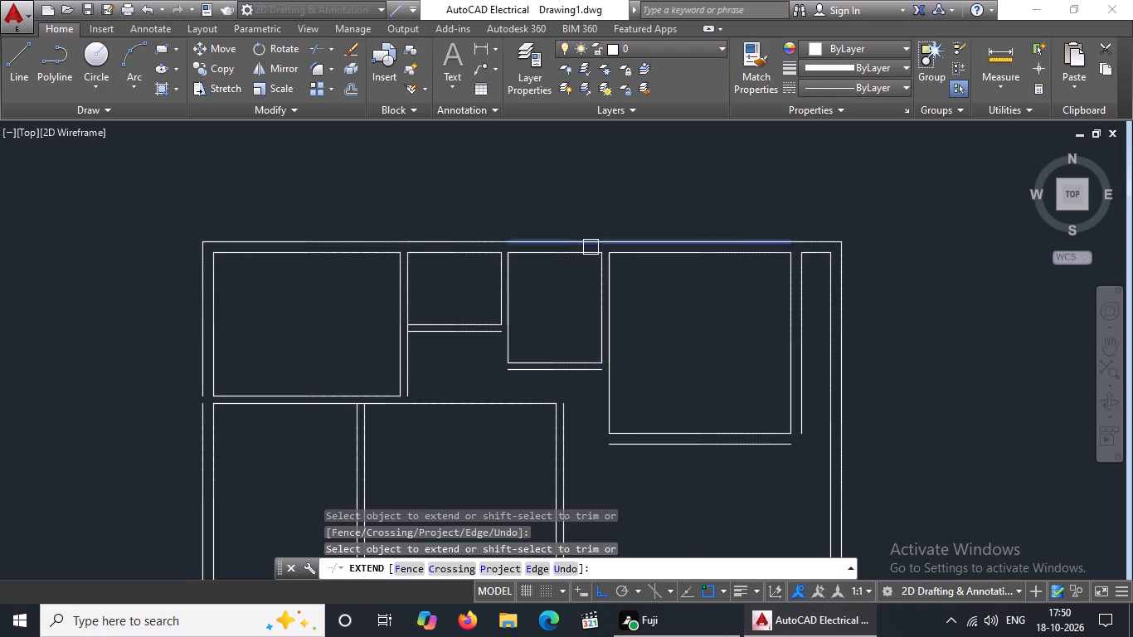
Extend the first small room's left wall line down to the lower room, and both small rooms' offset bottom lines right to the adjoining walls.
click(412, 388)
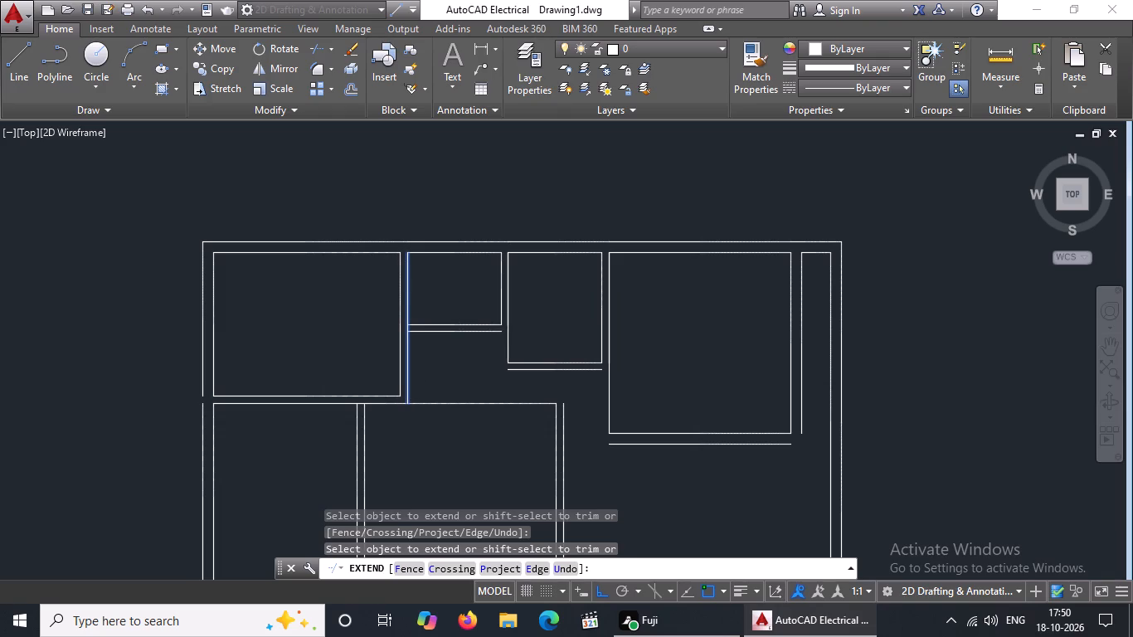
click(494, 333)
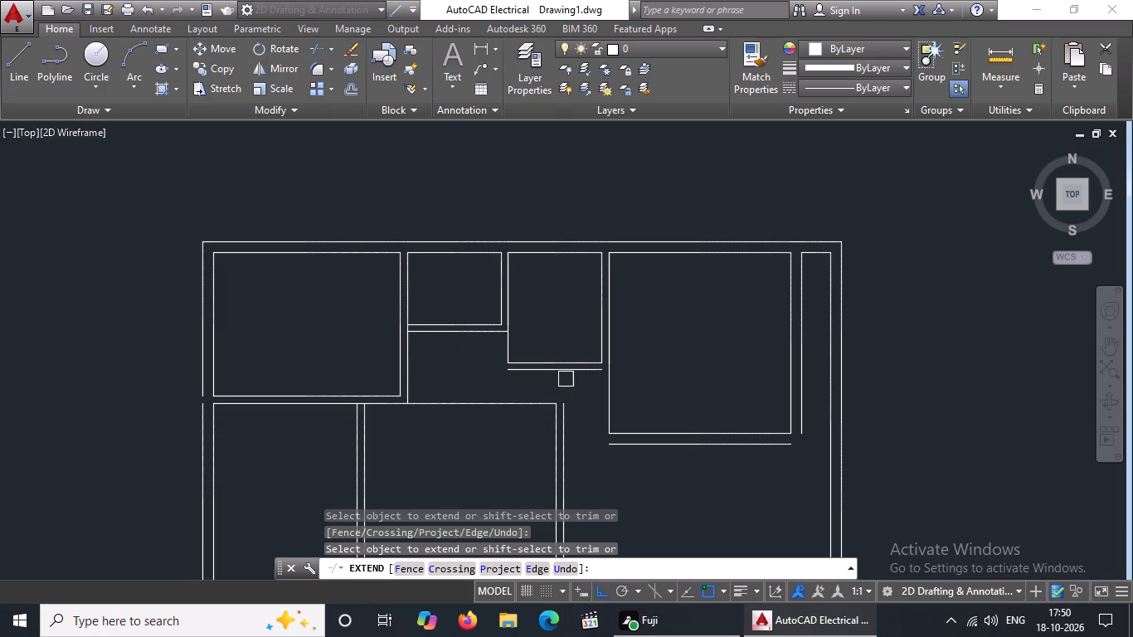
click(586, 370)
Extend the first small room's right wall line down and the second small room's offset bottom line left until they meet.
scroll(489, 311, up, 2)
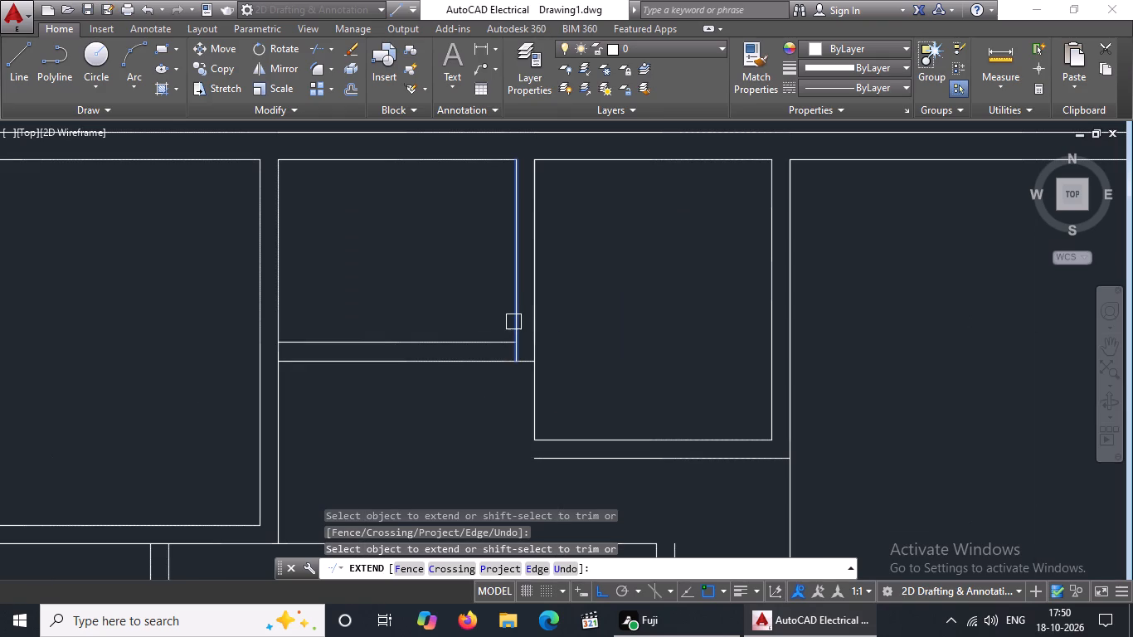
click(513, 322)
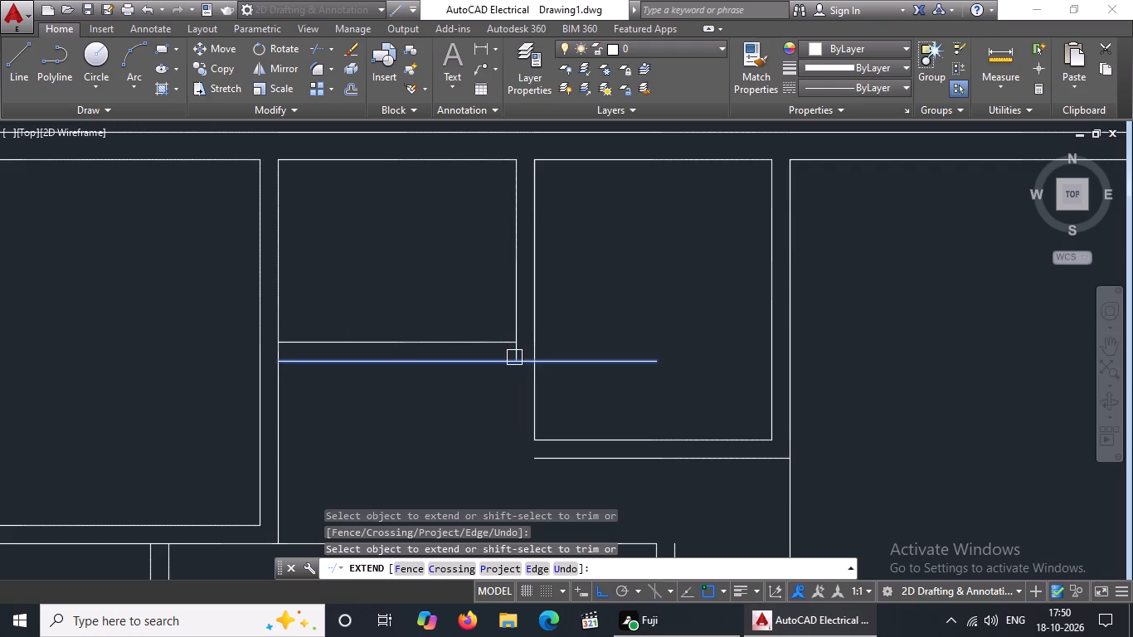
click(514, 353)
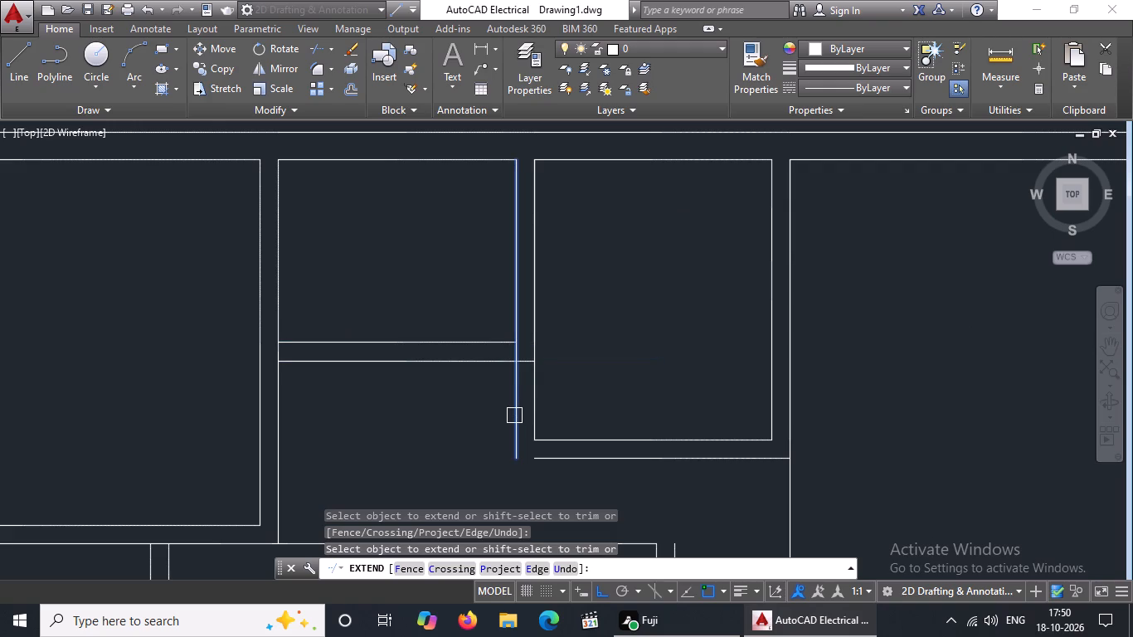
click(514, 417)
click(548, 461)
Extend the lower left room's outer left wall line up across the gap and the second small room's right wall line down to the offset line.
scroll(571, 425, down, 1)
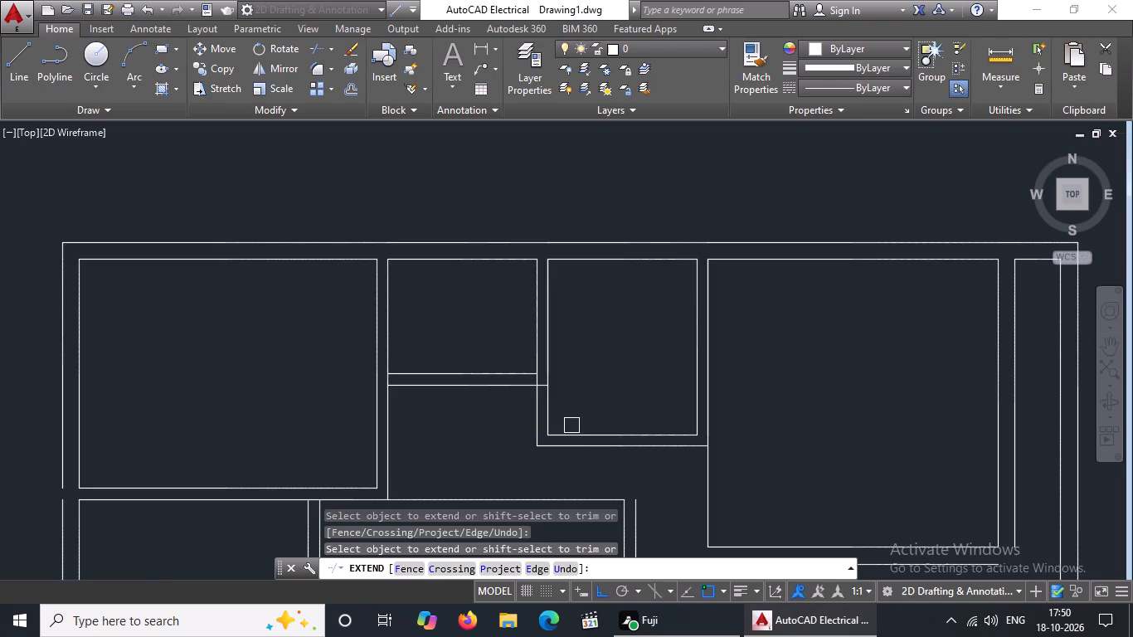
scroll(571, 425, down, 4)
right_click(572, 425)
middle_drag(587, 468, 607, 371)
middle_drag(489, 479, 542, 328)
scroll(493, 452, up, 1)
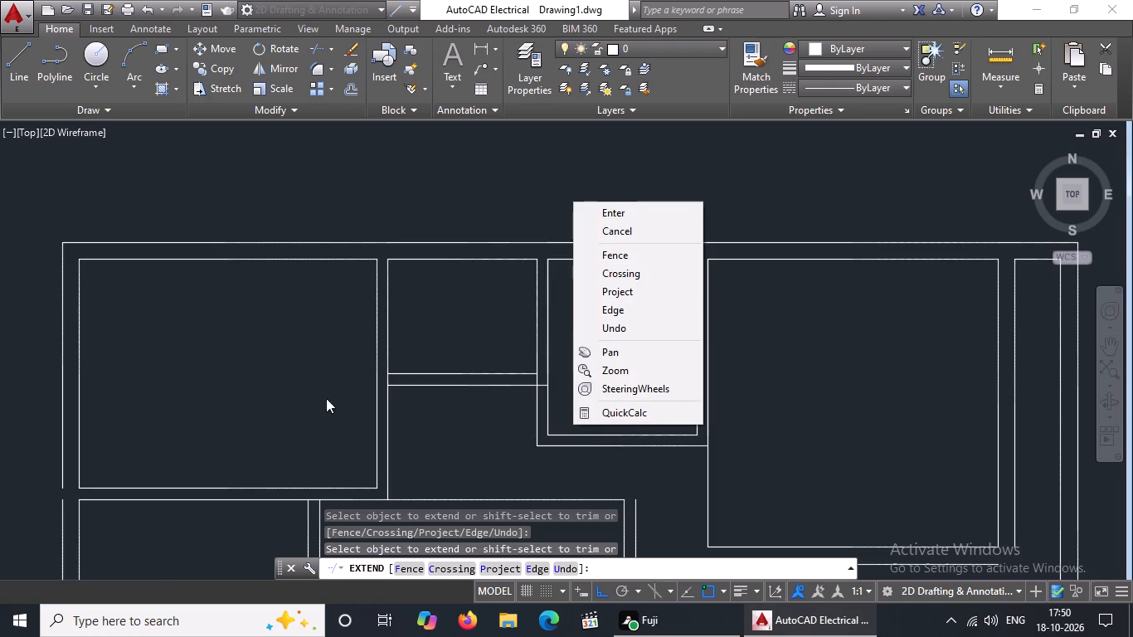
key(Escape)
middle_drag(418, 428, 537, 263)
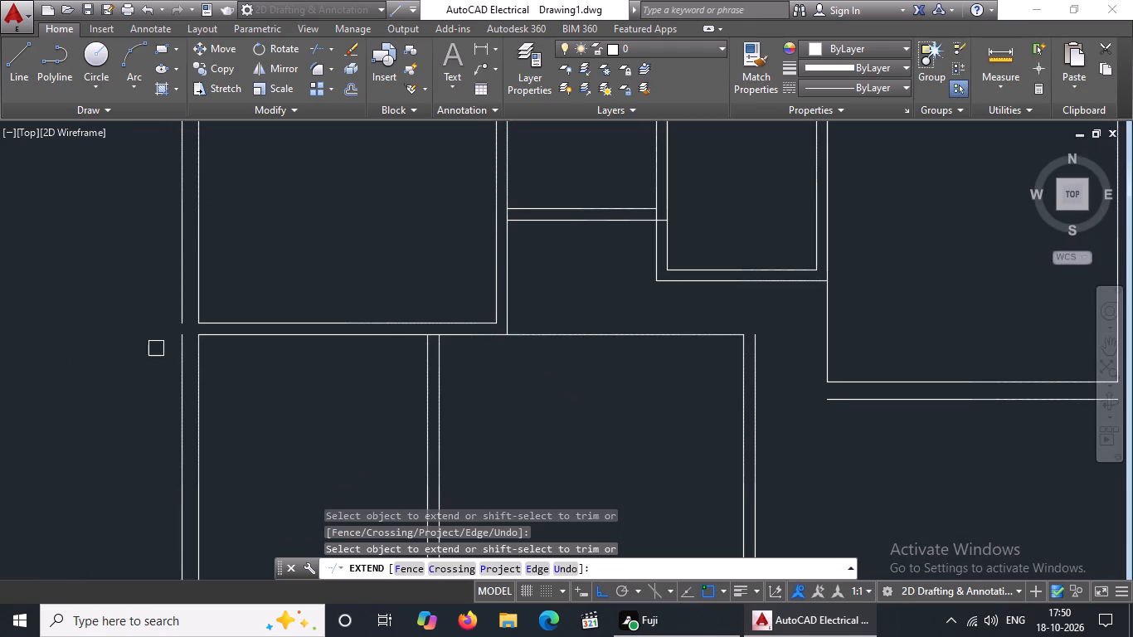
click(187, 347)
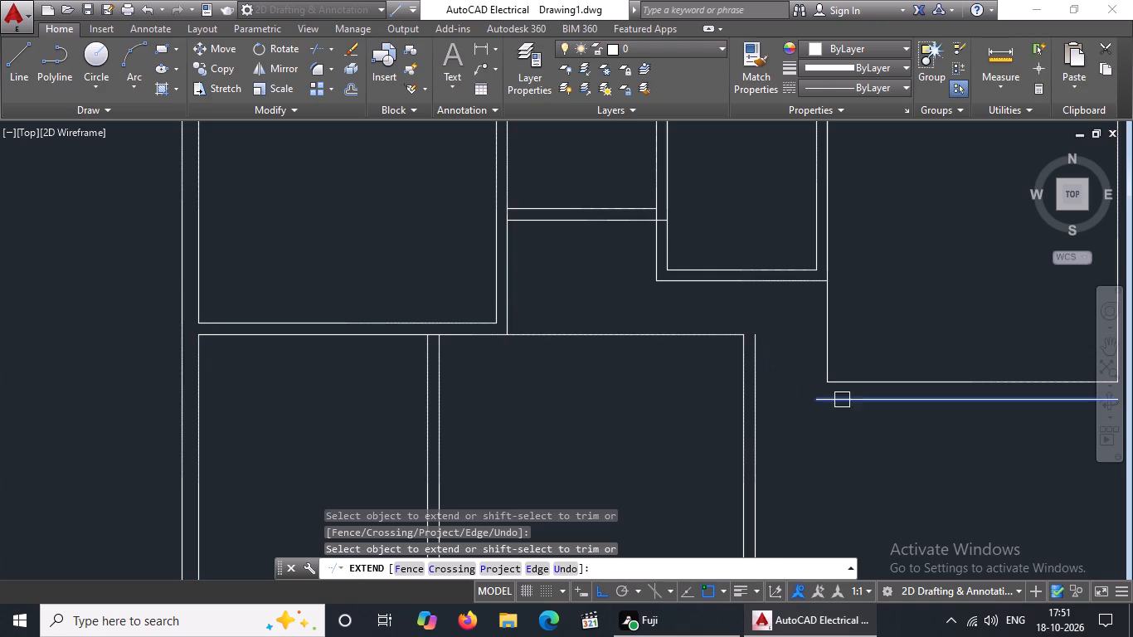
click(815, 243)
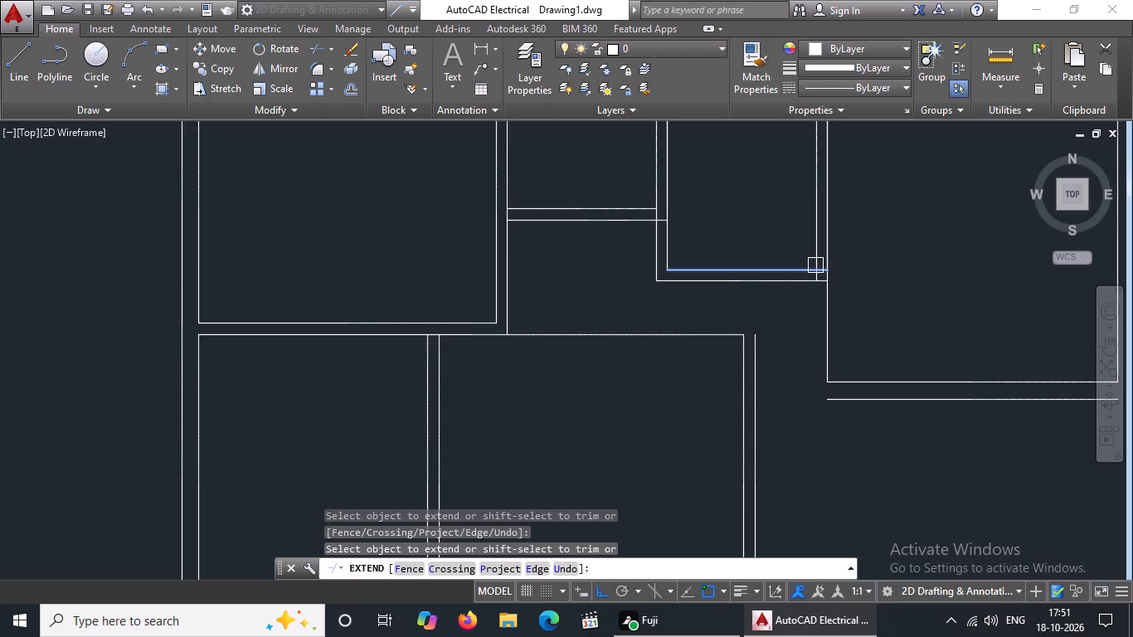
scroll(766, 260, down, 4)
middle_drag(778, 337, 737, 298)
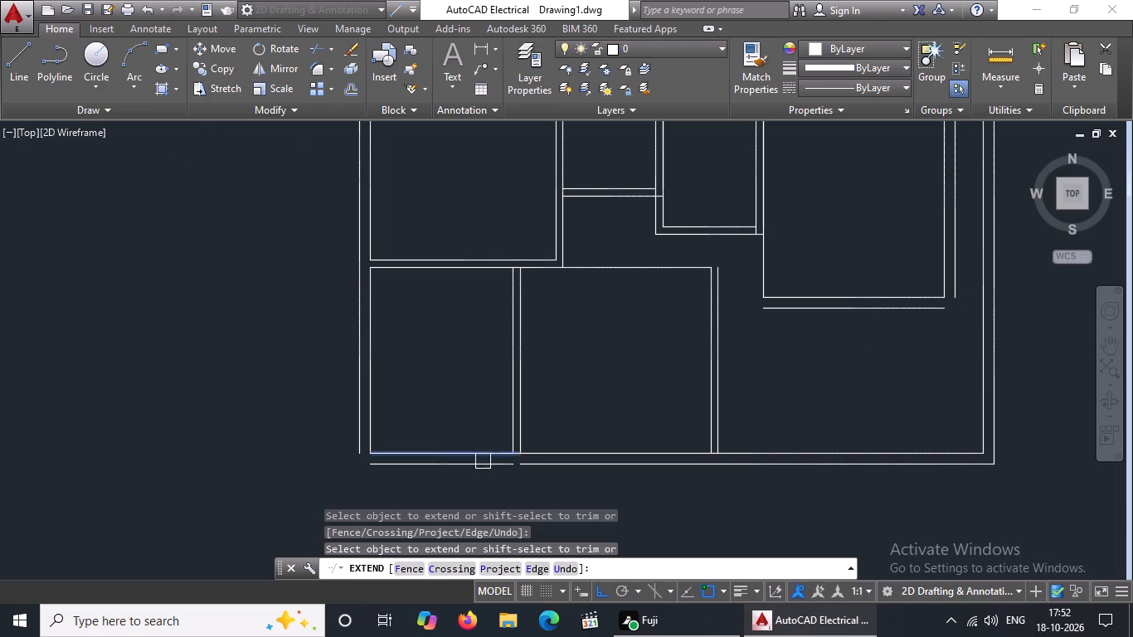
Extend the outer left and outer bottom wall lines to close the lower-left corner and the bottom gap below the lower rooms' partition.
click(355, 446)
click(381, 464)
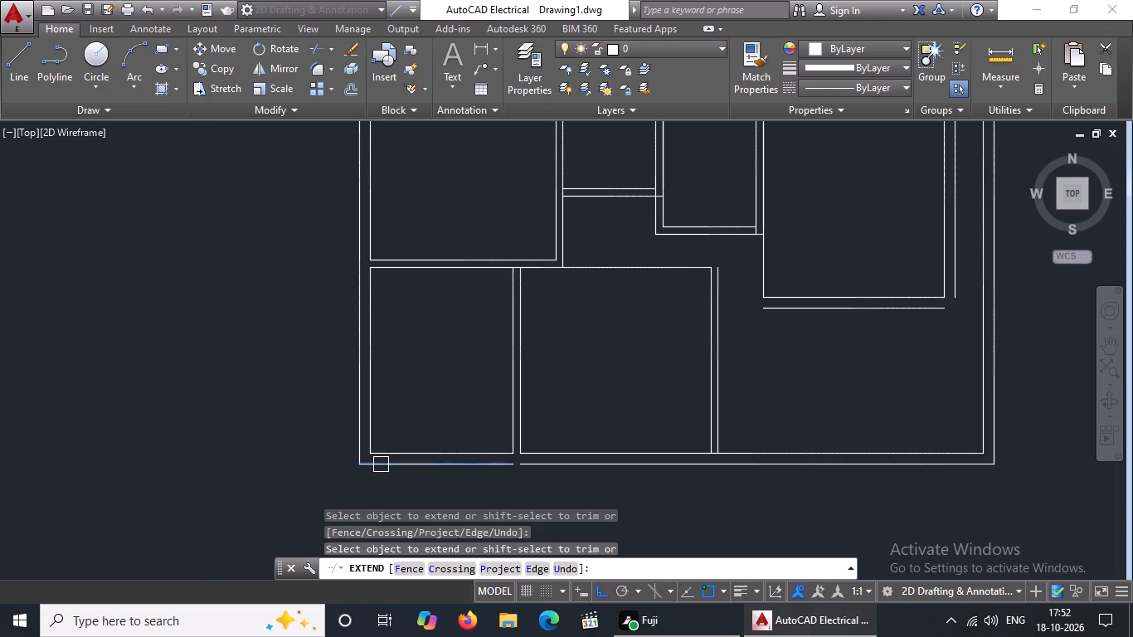
click(494, 469)
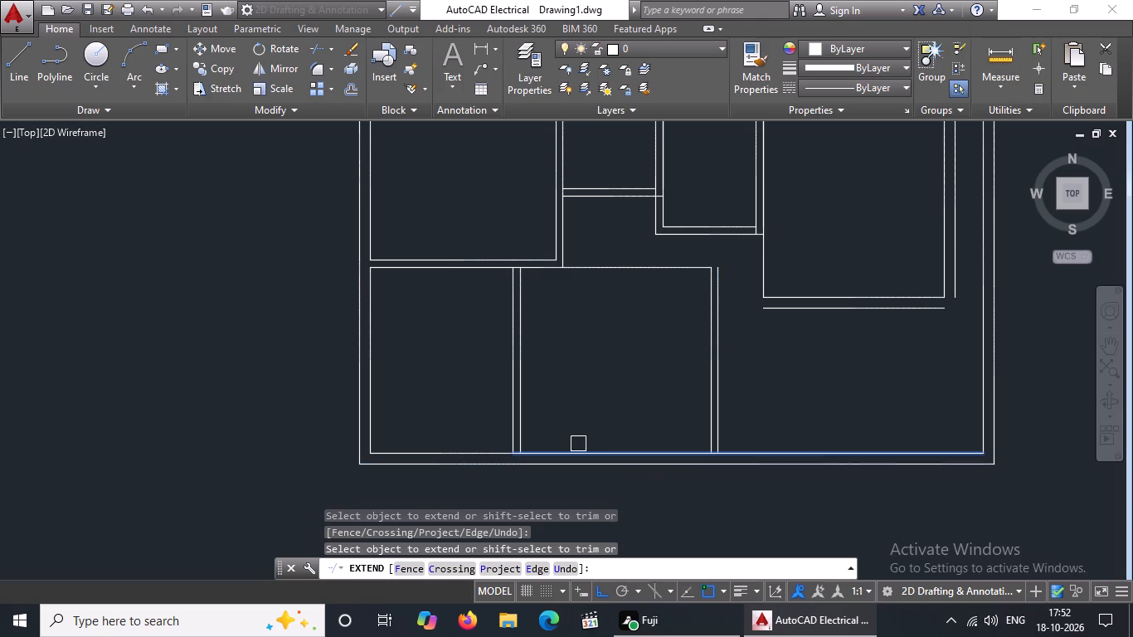
Extend the large upper-right room's offset left, bottom and right wall lines until they meet at its two bottom corners.
click(752, 197)
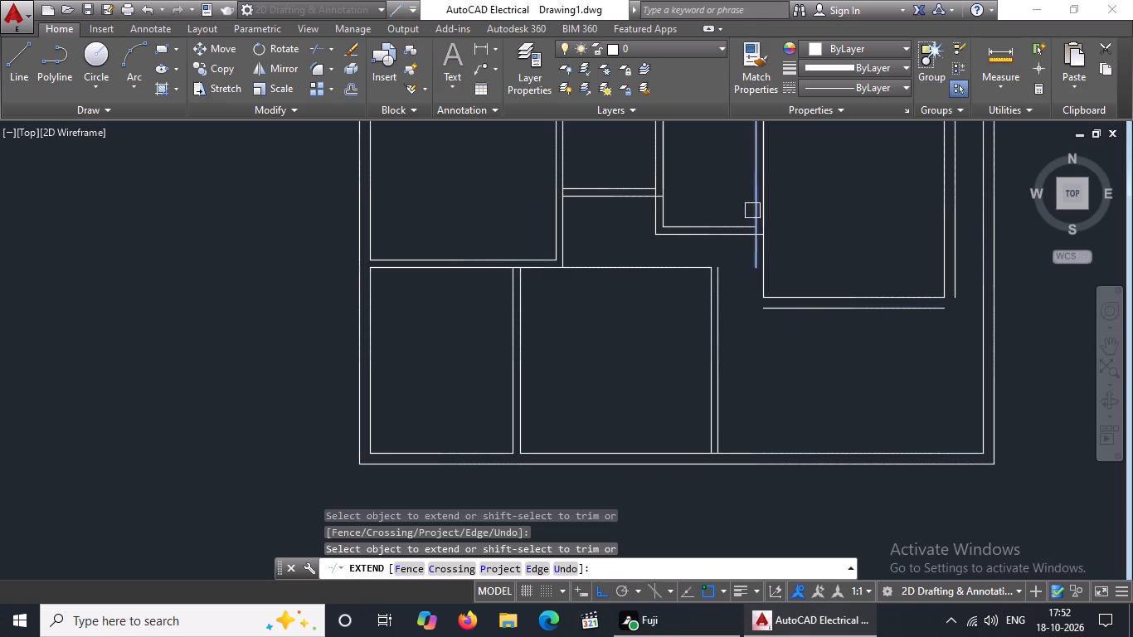
click(752, 251)
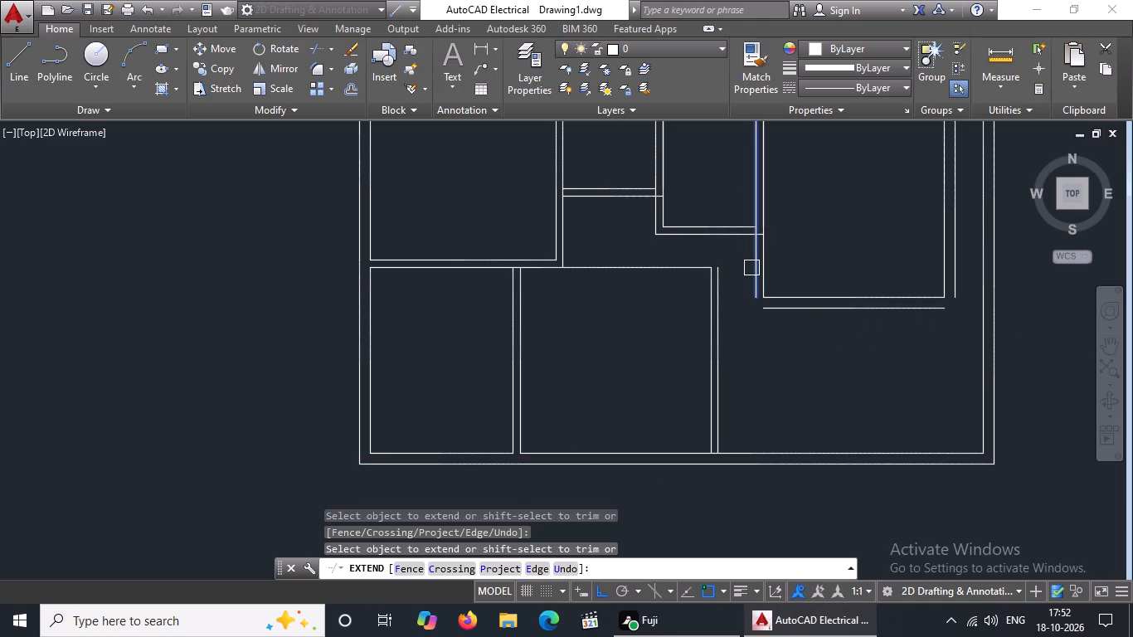
click(751, 268)
click(751, 289)
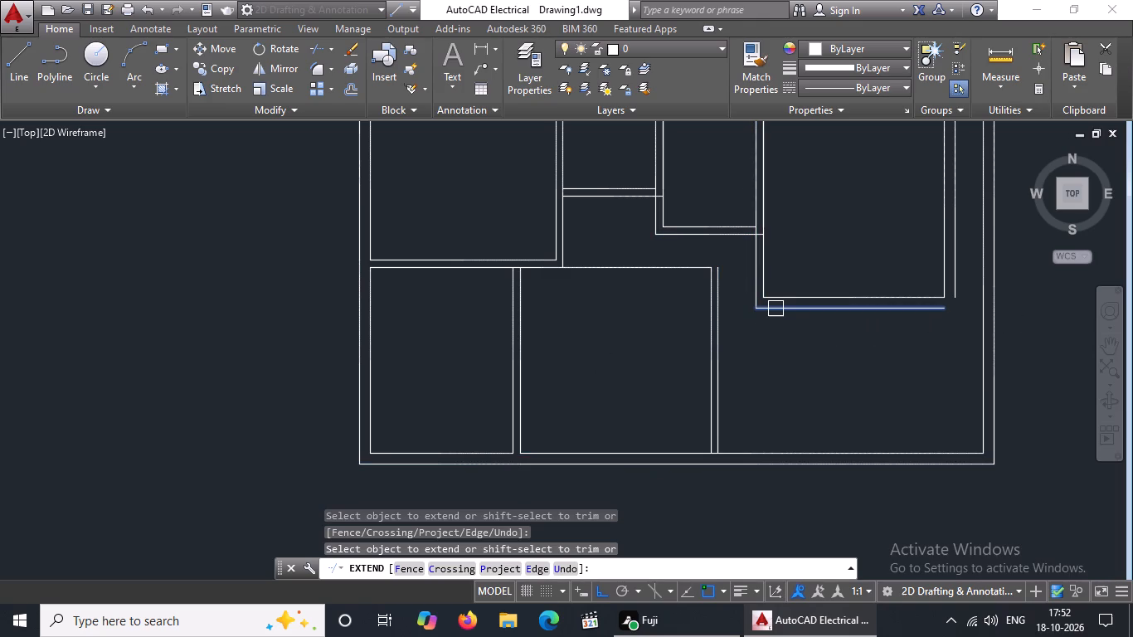
click(776, 309)
click(941, 312)
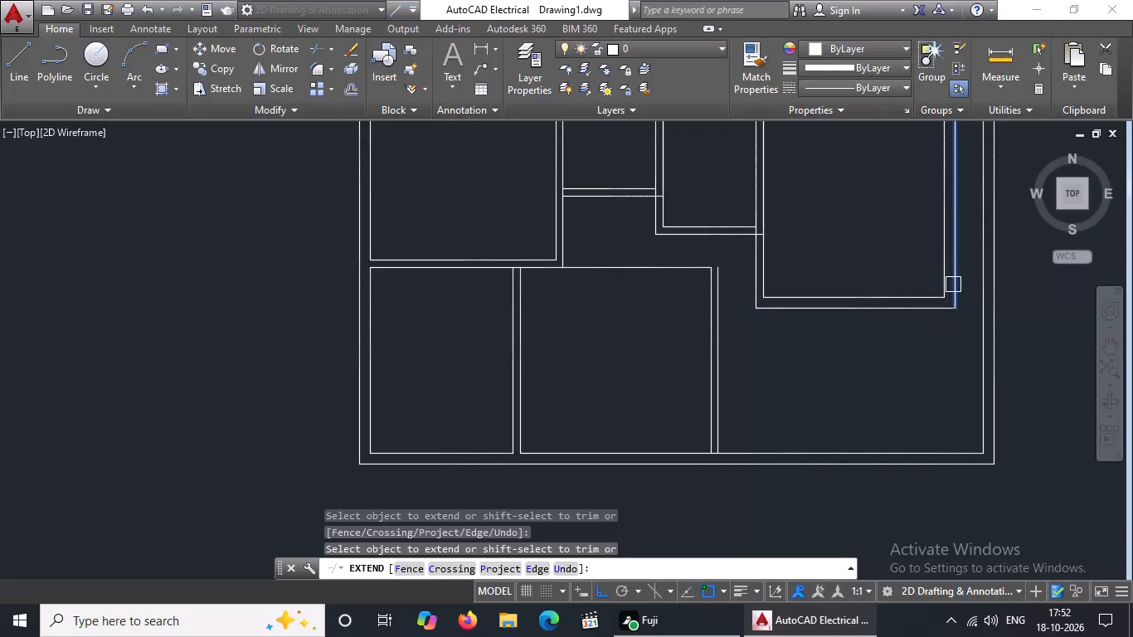
click(956, 288)
scroll(860, 311, down, 1)
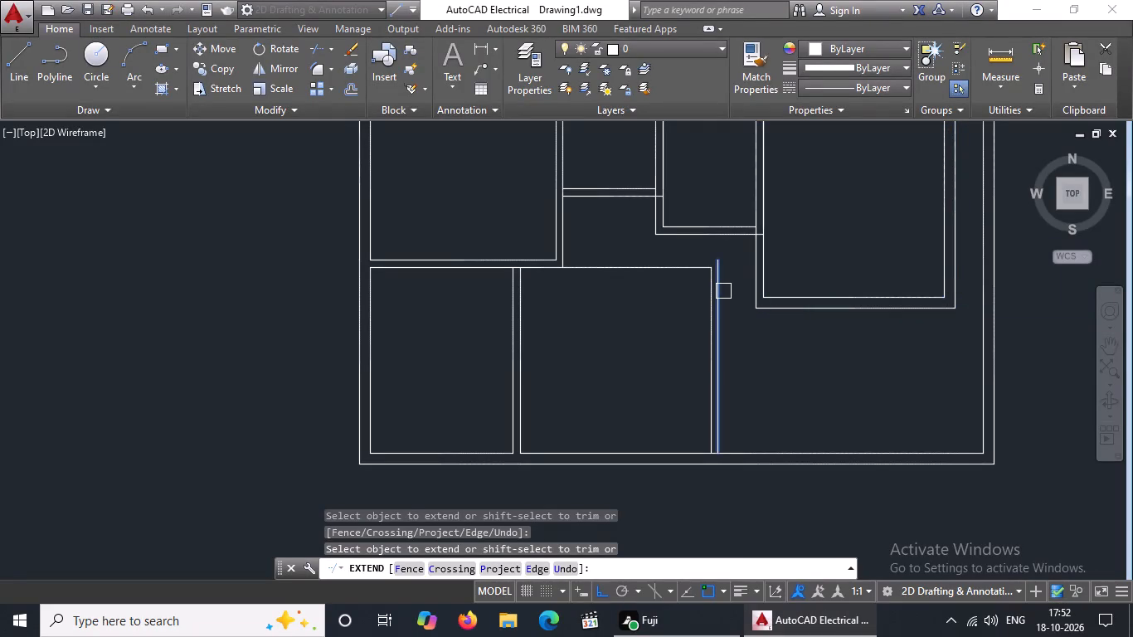
middle_drag(719, 304, 697, 450)
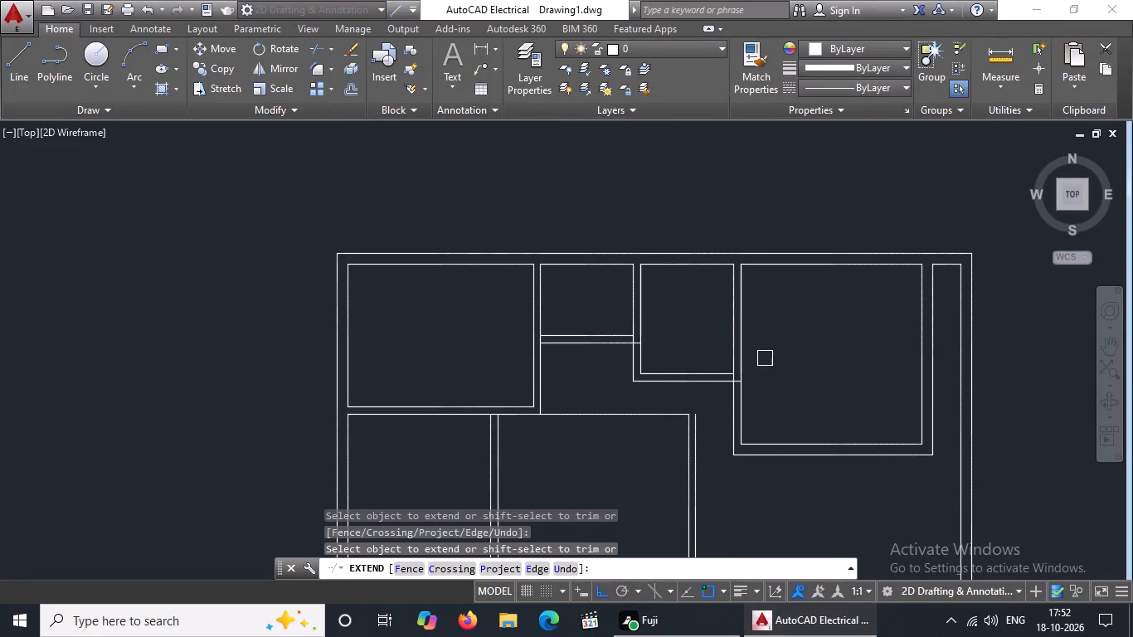
key(Escape)
Fillet with radius 0 the upper-left room's bottom wall line and the lower middle room's outer right wall line.
text(f)
key(space)
key(r)
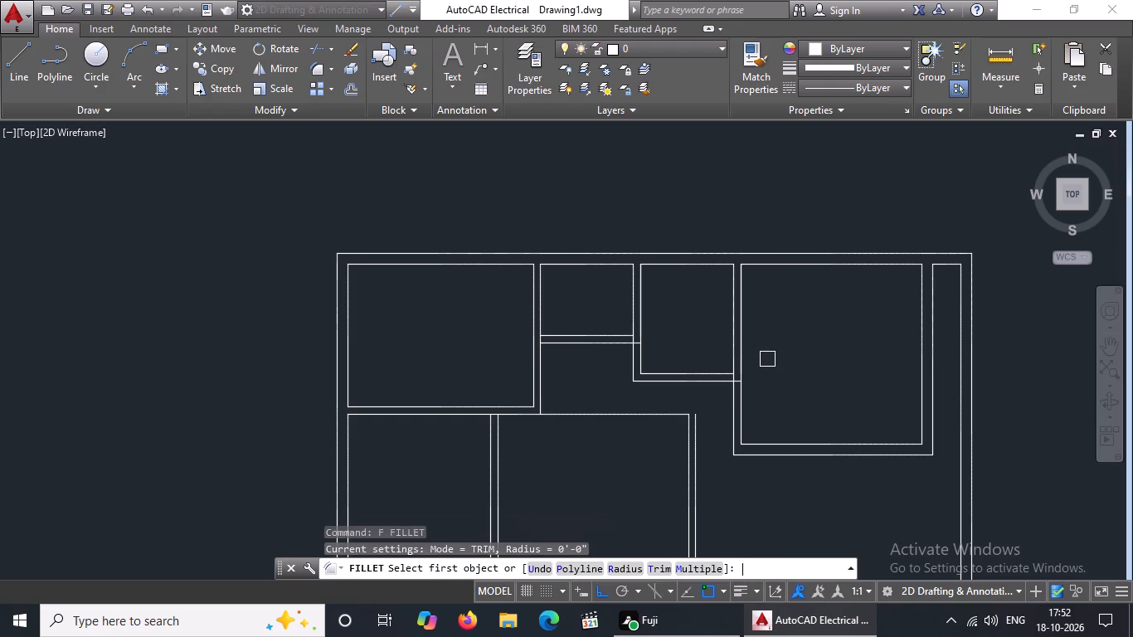
key(space)
key(0)
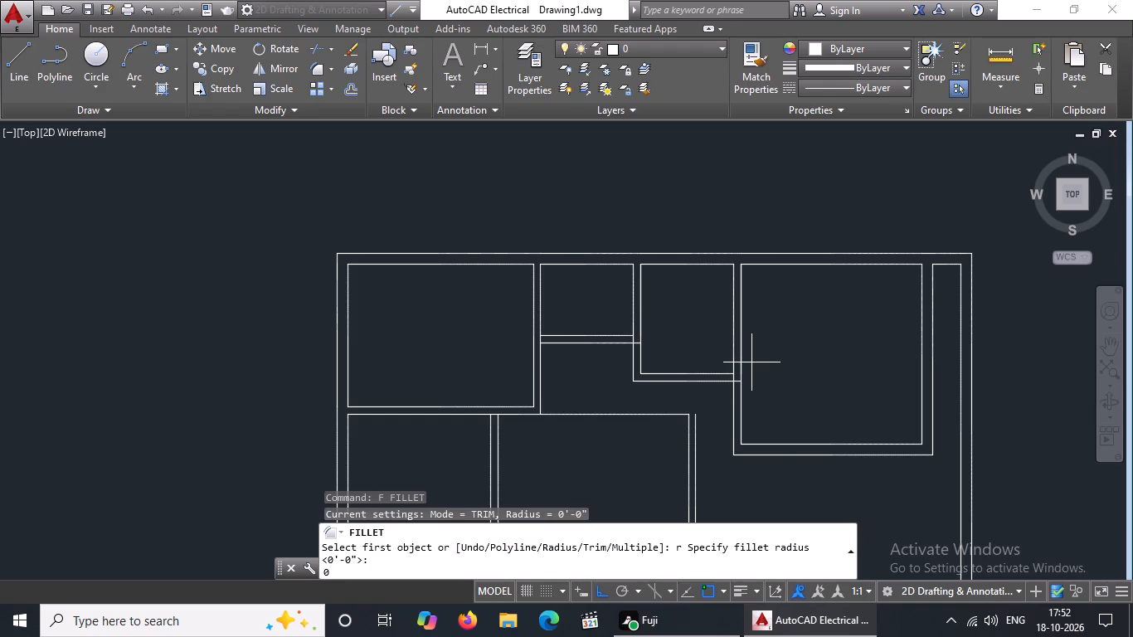
key(space)
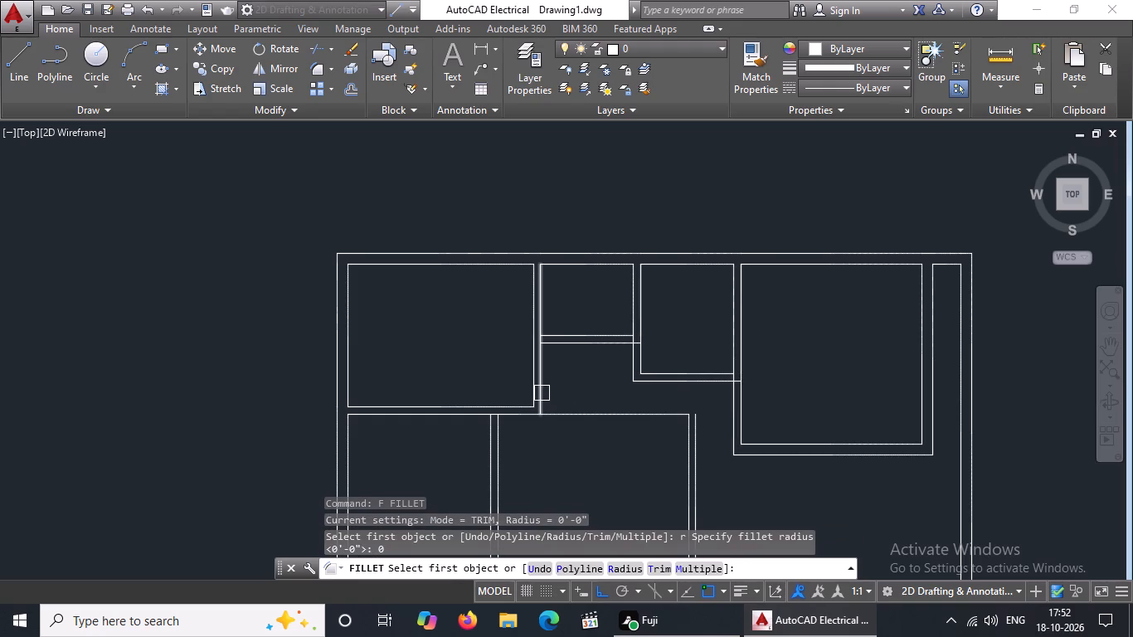
click(521, 402)
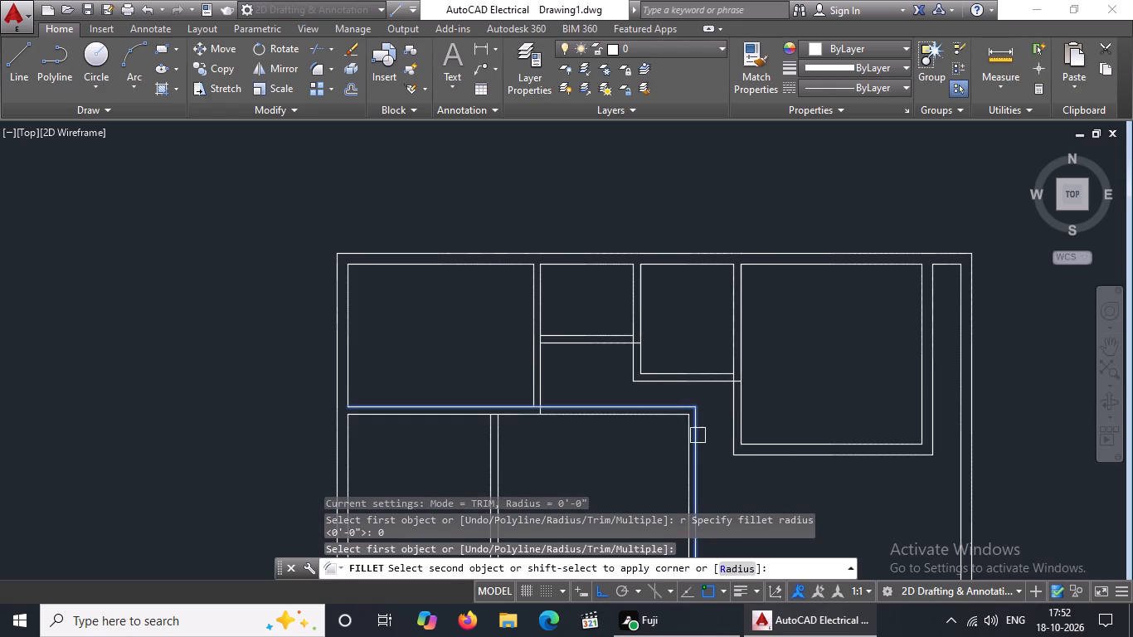
click(698, 435)
Trim the inner bottom wall line between the two lines of the lower middle room's right wall.
scroll(730, 372, down, 3)
middle_drag(729, 419, 760, 265)
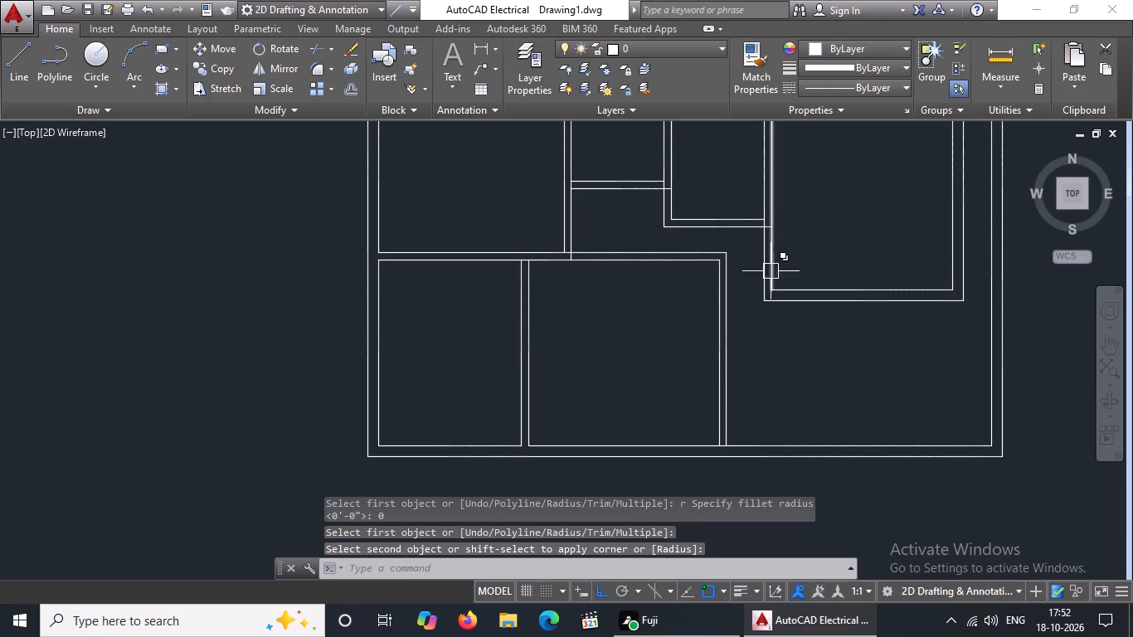
scroll(781, 304, down, 2)
middle_drag(780, 311, 635, 415)
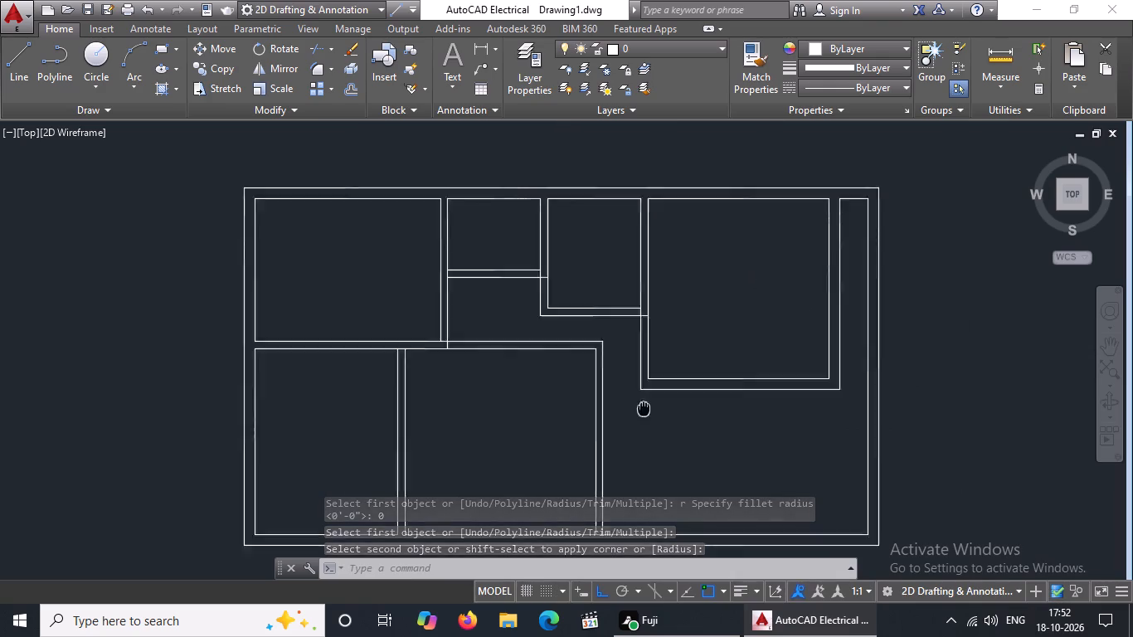
middle_drag(635, 415, 628, 419)
middle_drag(611, 348, 659, 240)
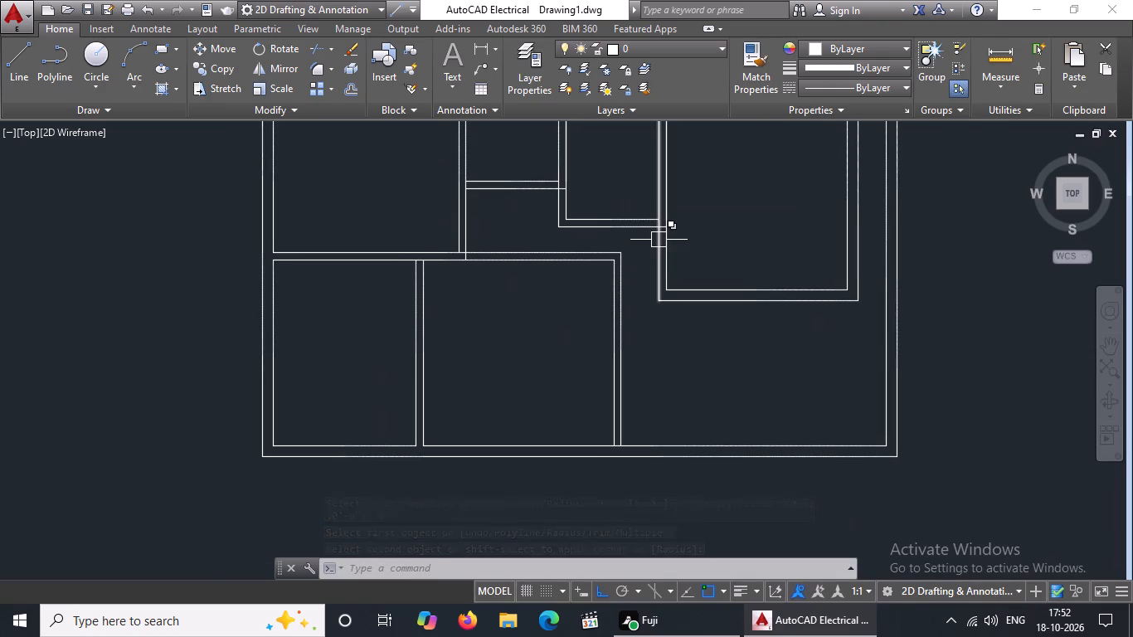
key(Escape)
key(t)
key(r)
key(space)
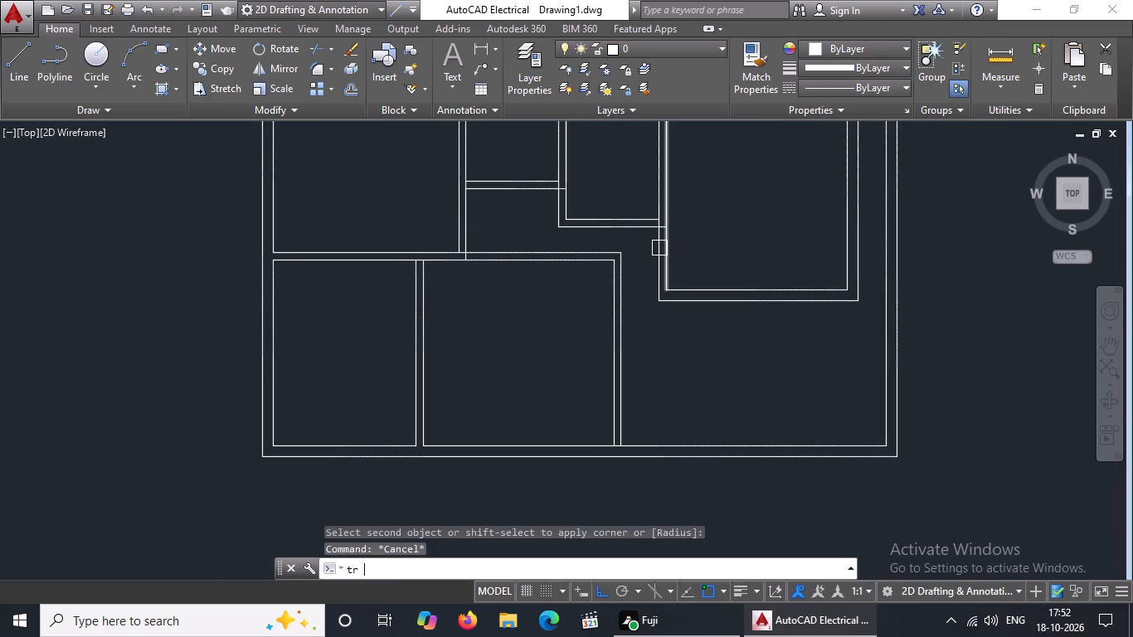
key(space)
scroll(610, 460, up, 2)
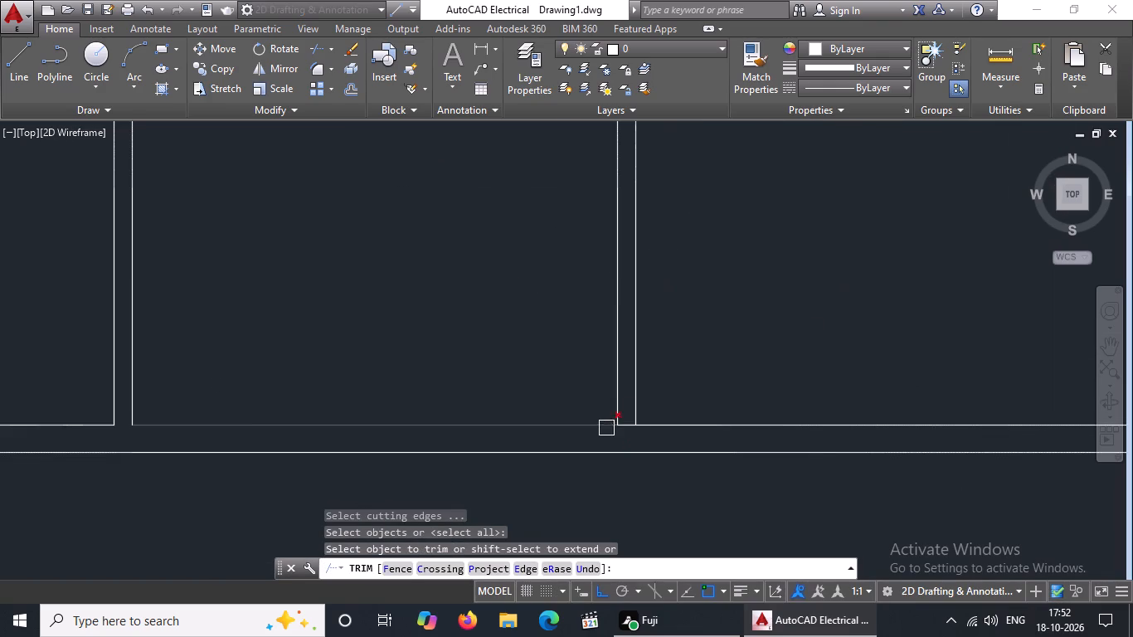
scroll(625, 422, up, 3)
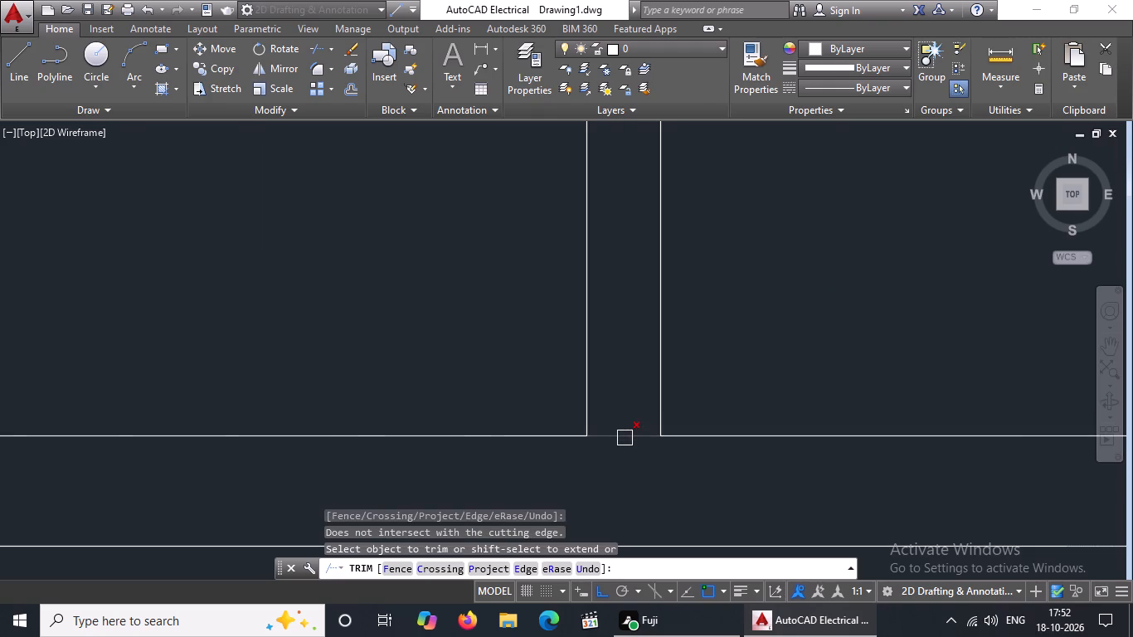
click(625, 438)
scroll(627, 425, down, 6)
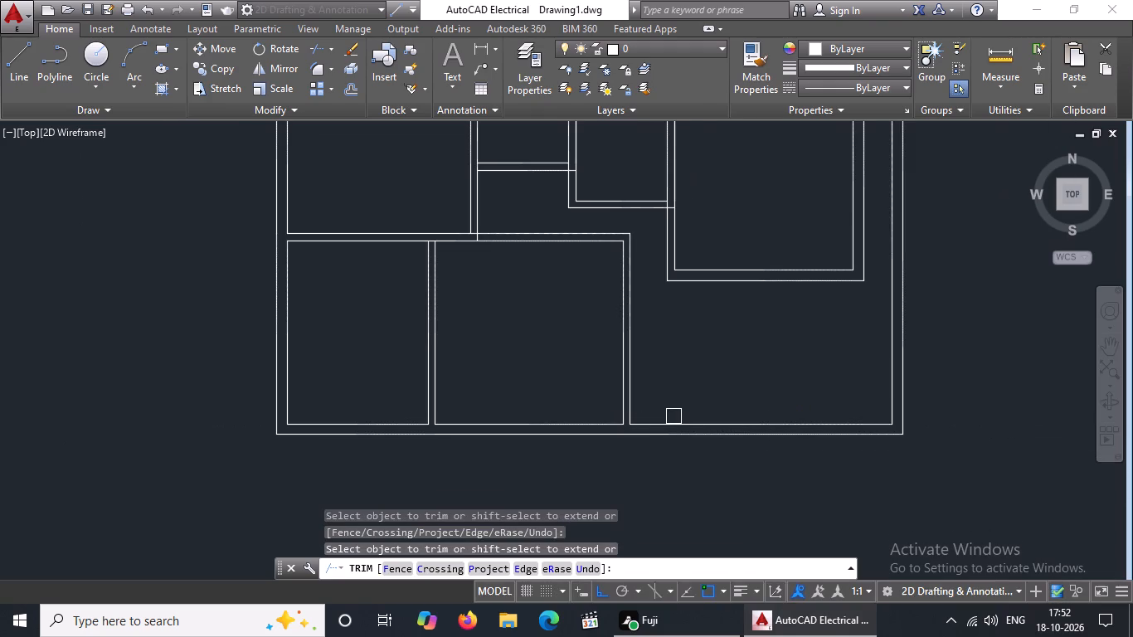
Trim the wall lines crossing the junctions above the lower rooms' partition and at the upper-left room's lower-right corner.
middle_drag(380, 275, 373, 401)
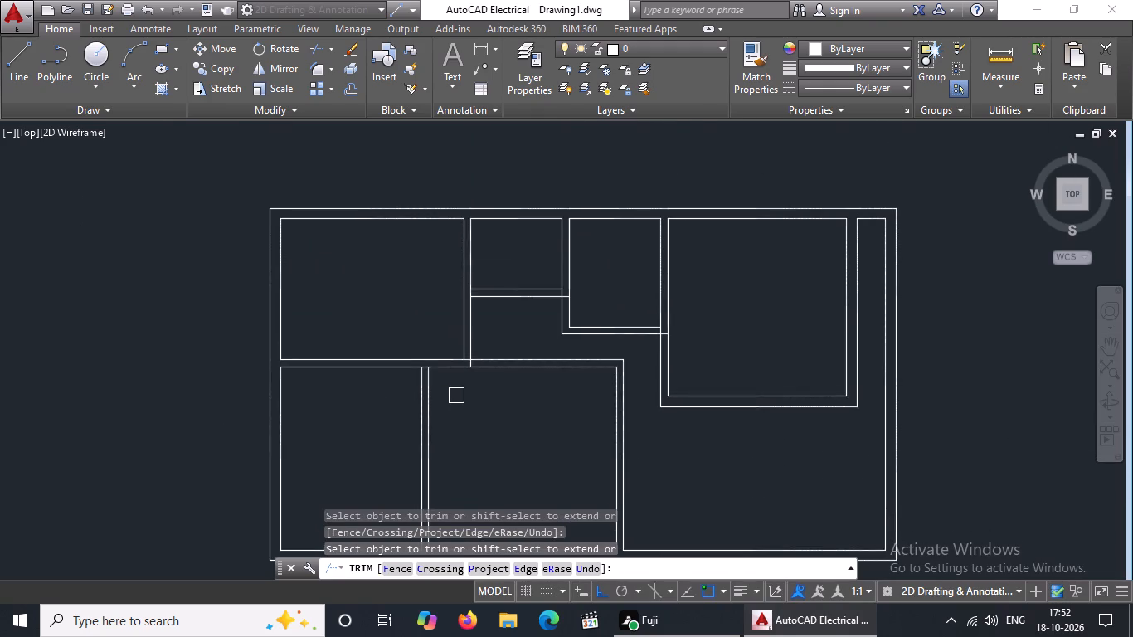
scroll(460, 386, up, 3)
drag(310, 312, 320, 314)
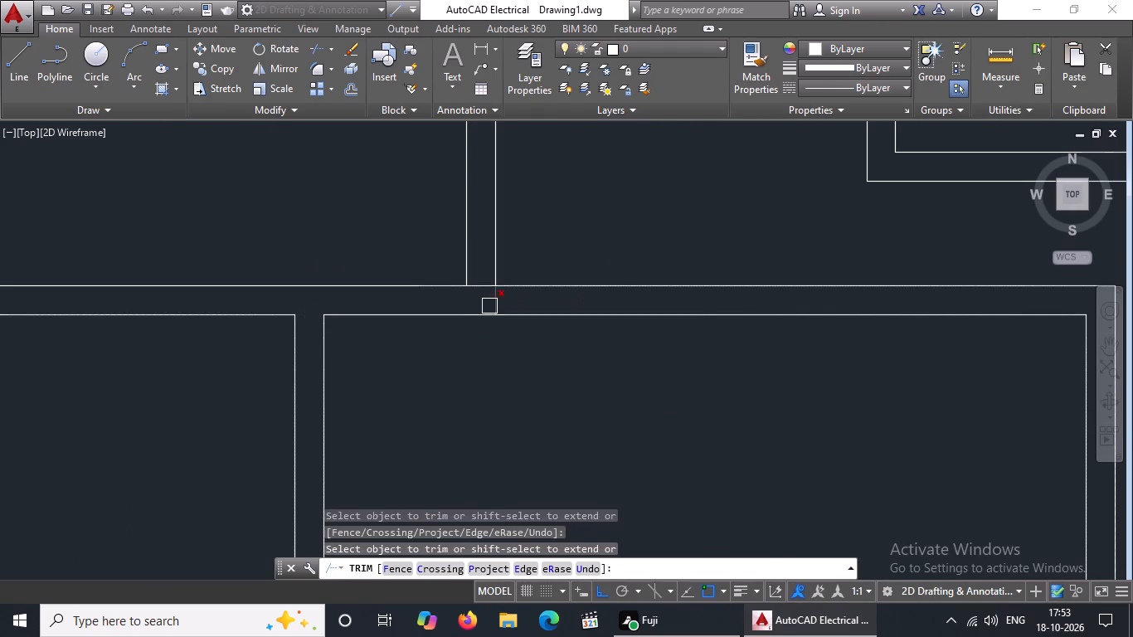
click(495, 299)
click(484, 287)
Trim the line segments crossing the wall junctions at both ends of the wall below the first small room.
scroll(501, 289, down, 6)
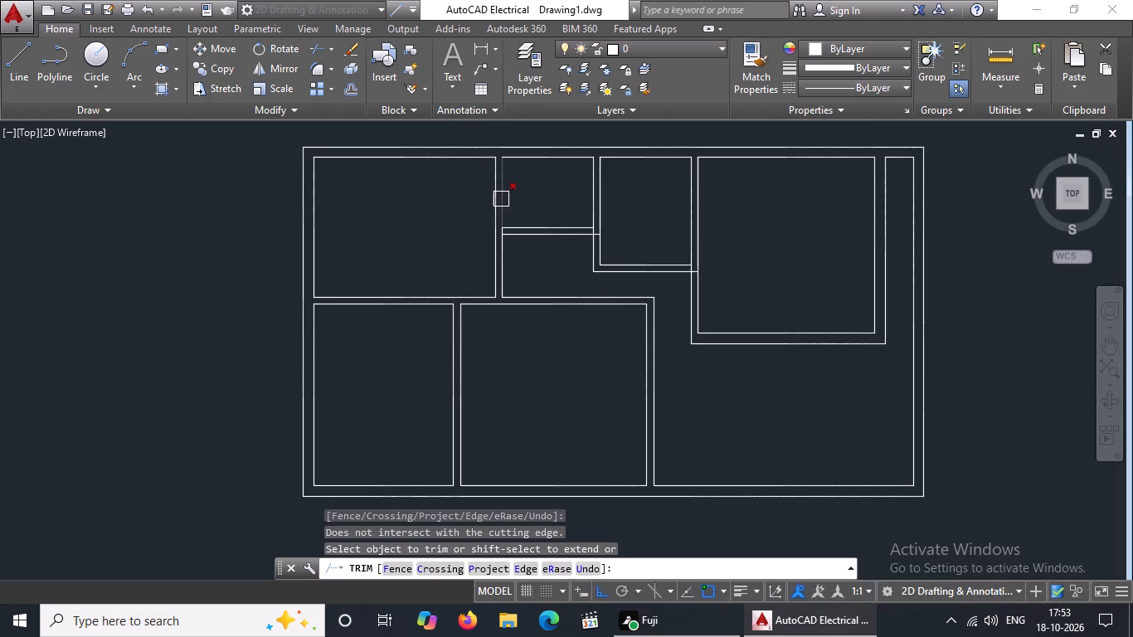
scroll(501, 202, up, 2)
scroll(510, 296, up, 3)
click(453, 225)
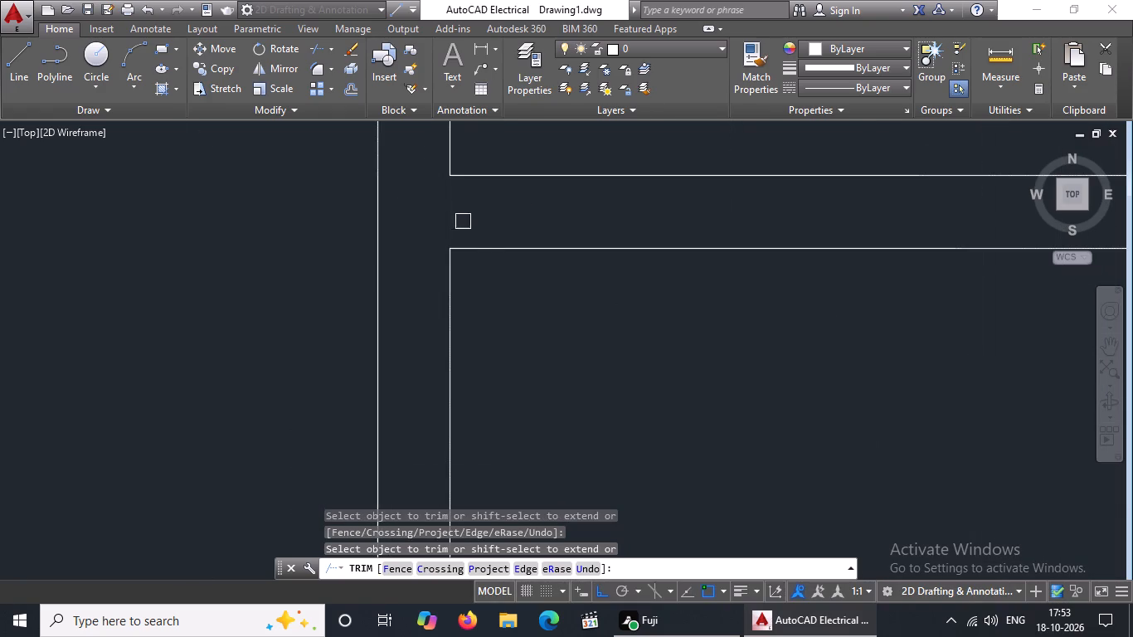
scroll(501, 238, down, 4)
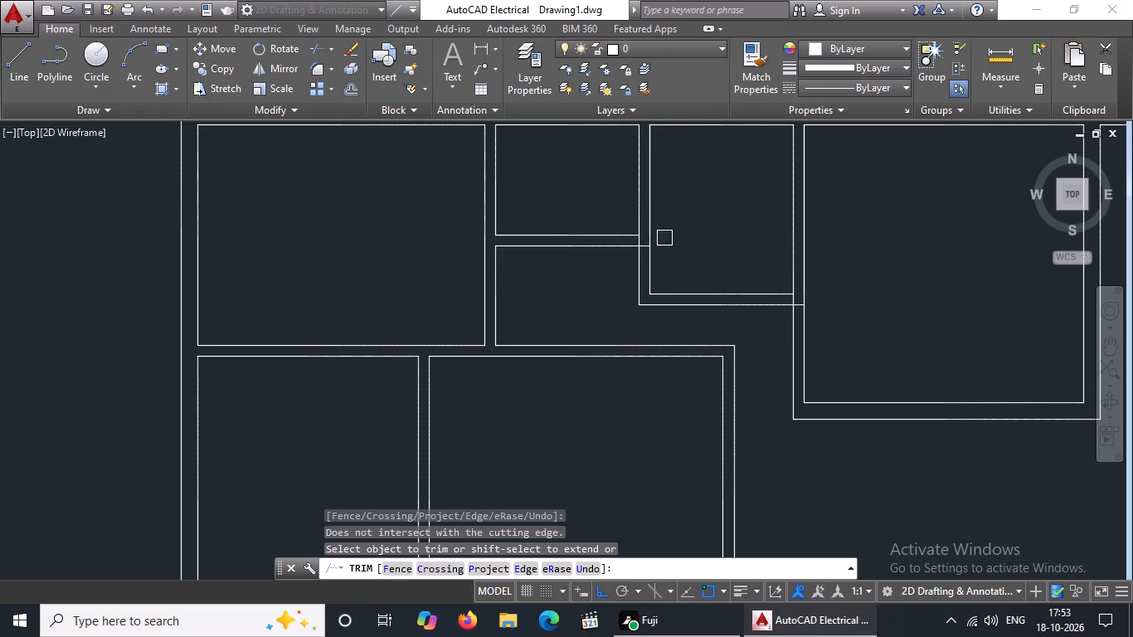
middle_drag(665, 241, 635, 411)
scroll(607, 436, up, 4)
drag(604, 286, 614, 294)
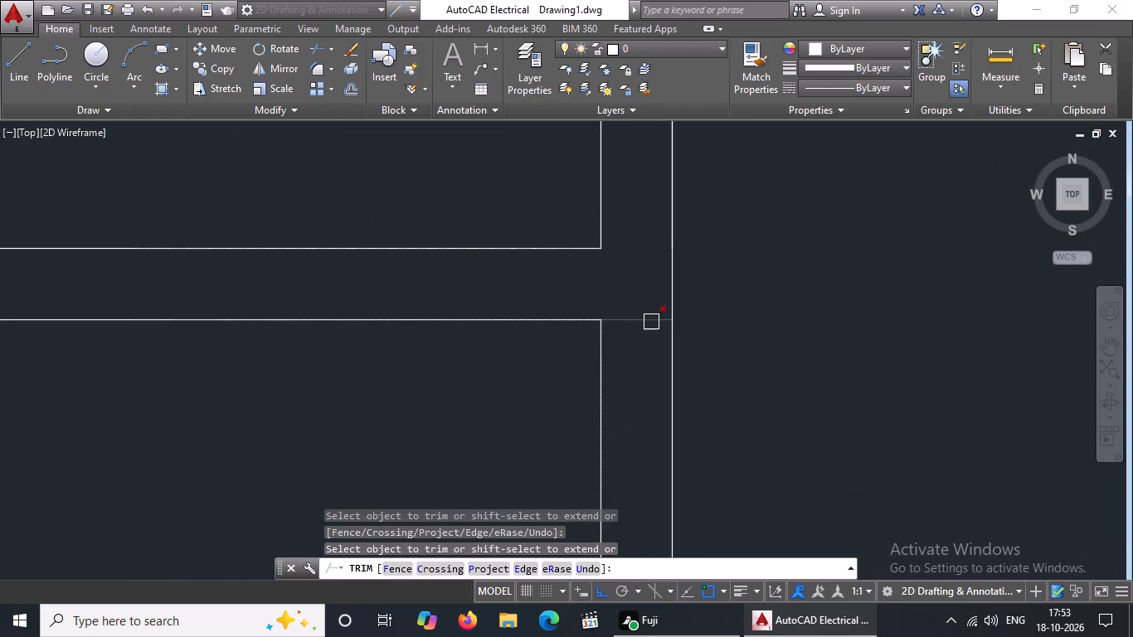
click(652, 322)
Trim the crossing lines where the second small room's bottom wall meets the large upper-right room's left wall.
scroll(682, 338, down, 5)
scroll(805, 369, up, 3)
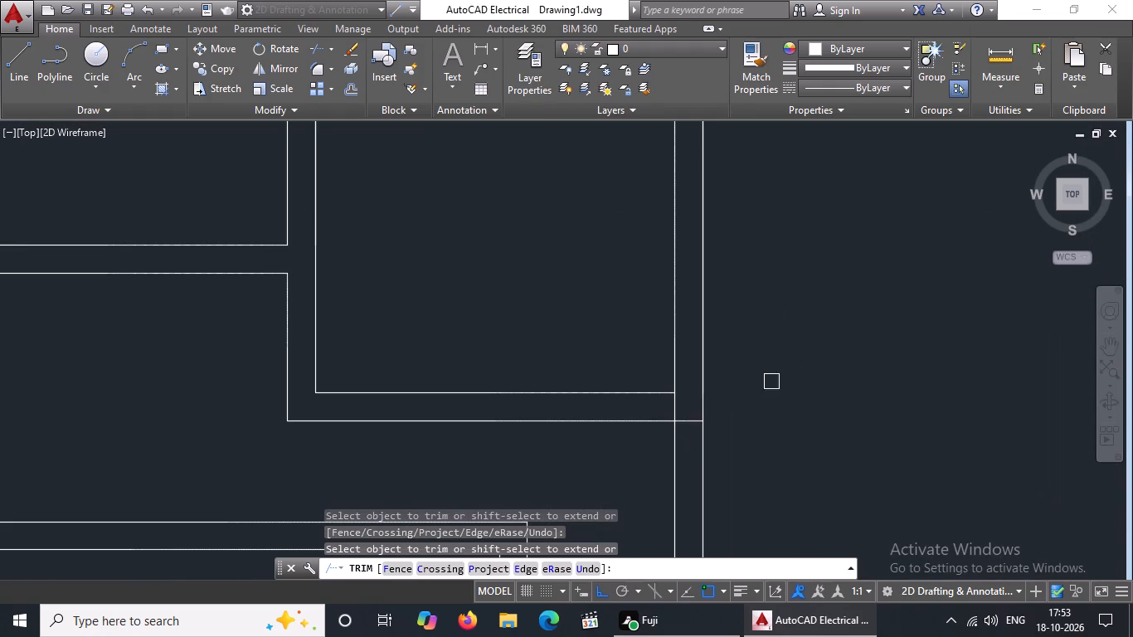
click(679, 408)
click(687, 422)
scroll(775, 402, down, 4)
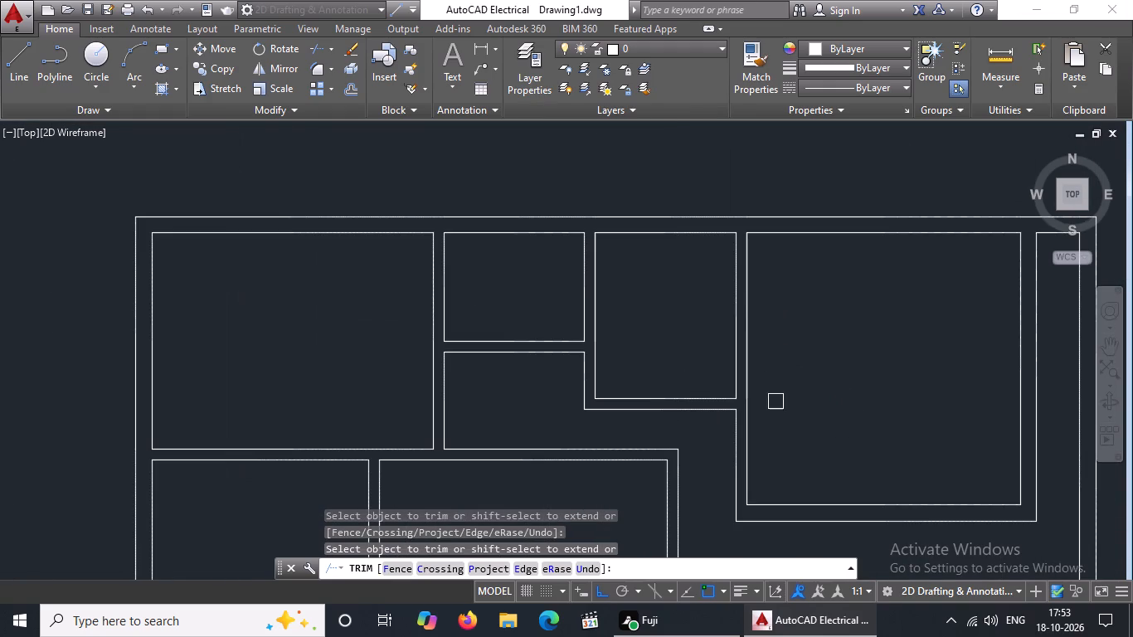
Check the trimmed wall junctions across the plan, leave Trim and zoom to show all of the drawing.
scroll(779, 400, down, 2)
middle_drag(812, 459, 537, 329)
middle_drag(694, 373, 727, 275)
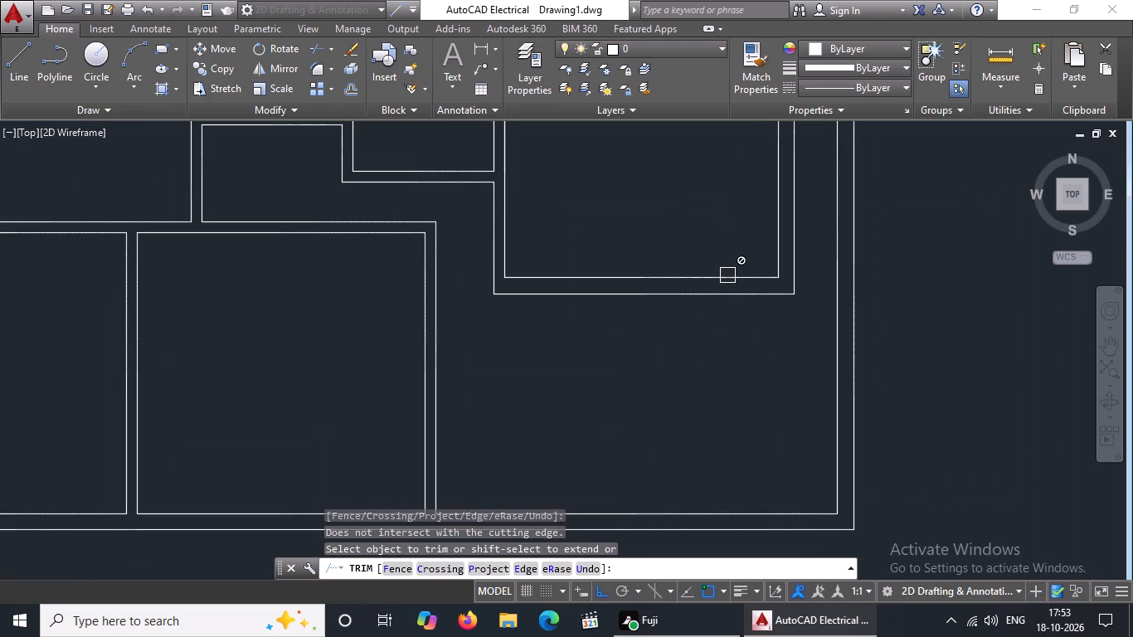
scroll(727, 275, down, 3)
middle_drag(644, 386, 722, 316)
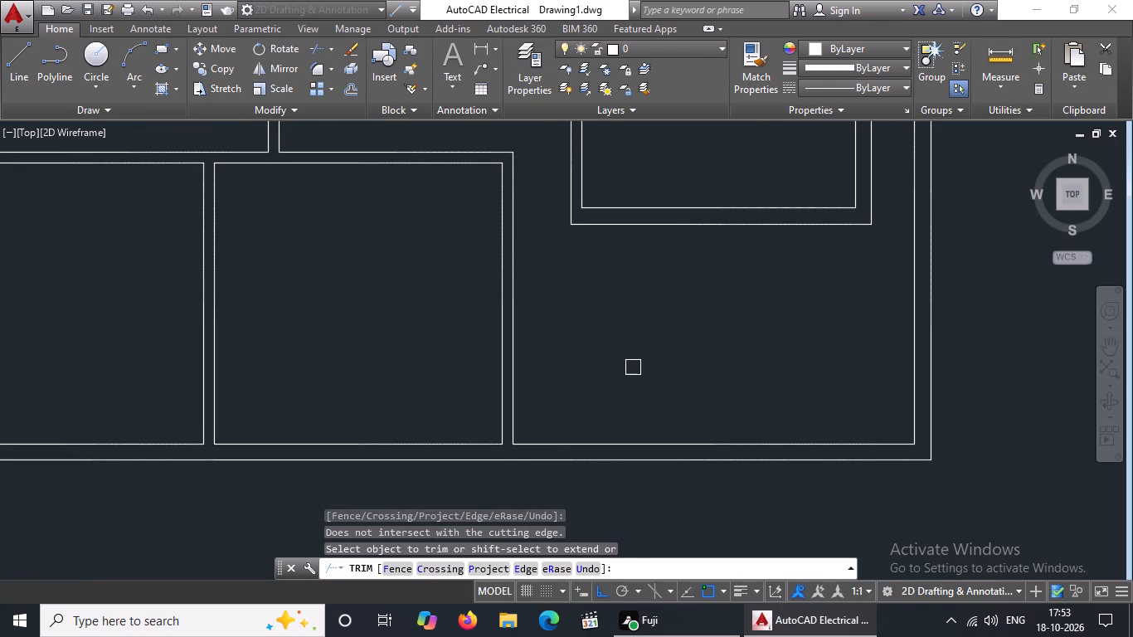
middle_drag(633, 367, 601, 531)
middle_drag(614, 304, 584, 537)
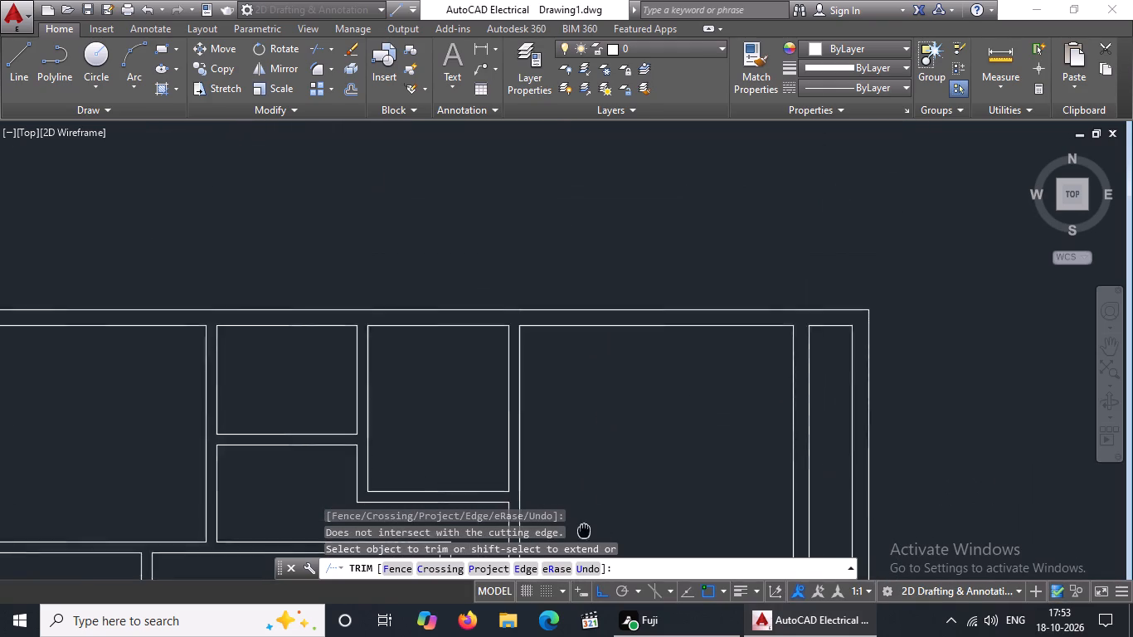
middle_drag(584, 537, 584, 538)
scroll(584, 538, up, 1)
scroll(693, 437, down, 7)
middle_drag(672, 445, 742, 283)
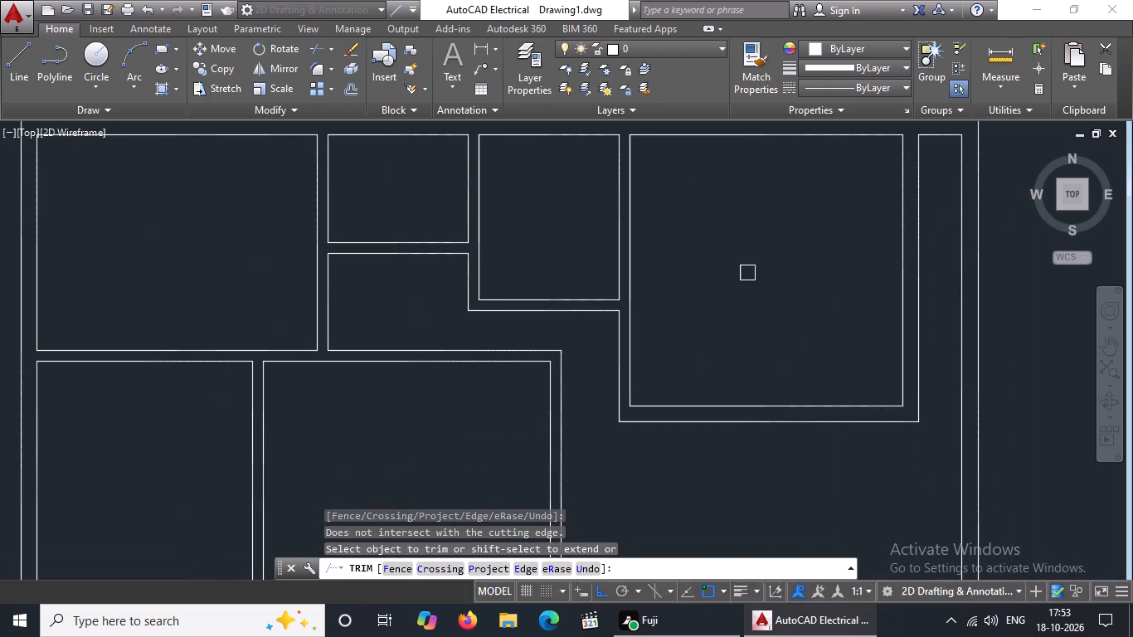
scroll(747, 273, down, 7)
middle_click(774, 311)
scroll(1038, 219, down, 4)
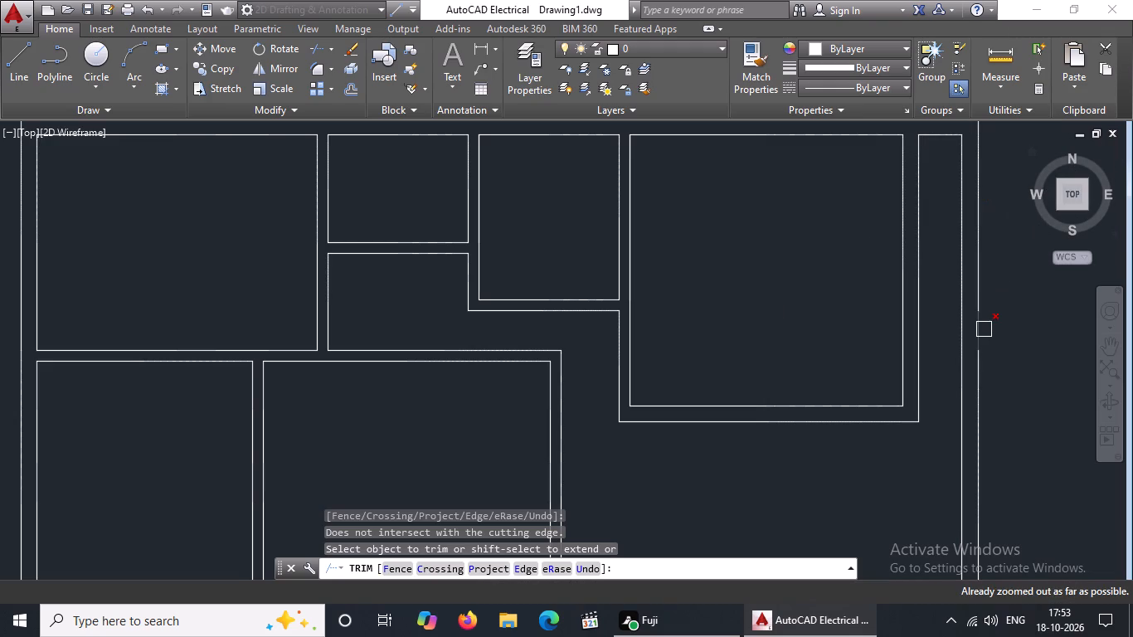
key(Escape)
text(z a)
key(space)
scroll(966, 331, down, 3)
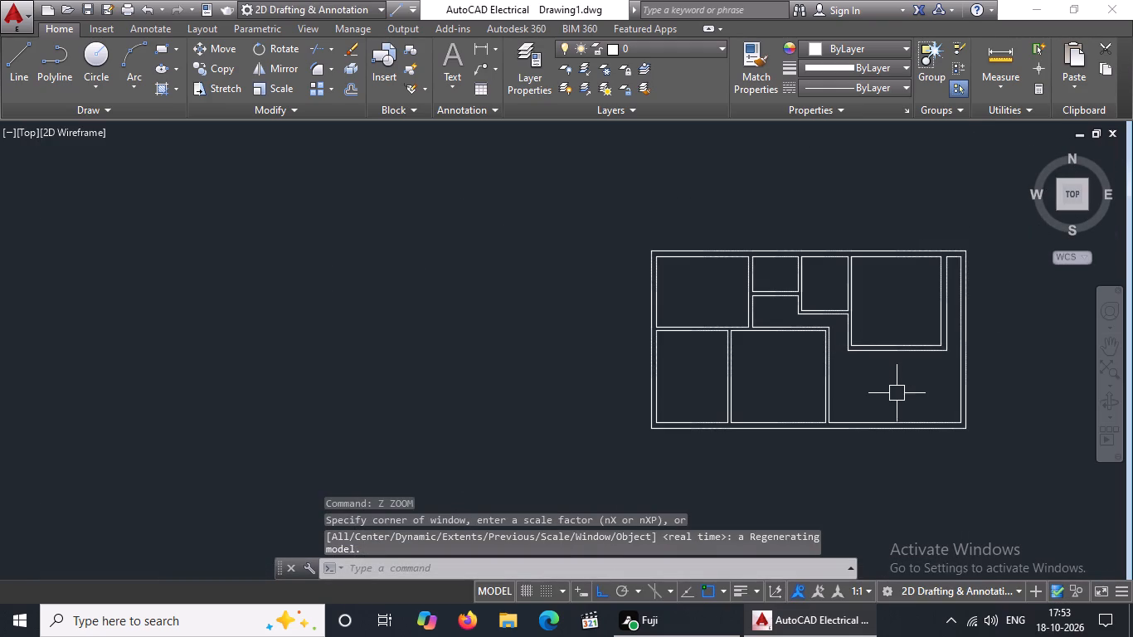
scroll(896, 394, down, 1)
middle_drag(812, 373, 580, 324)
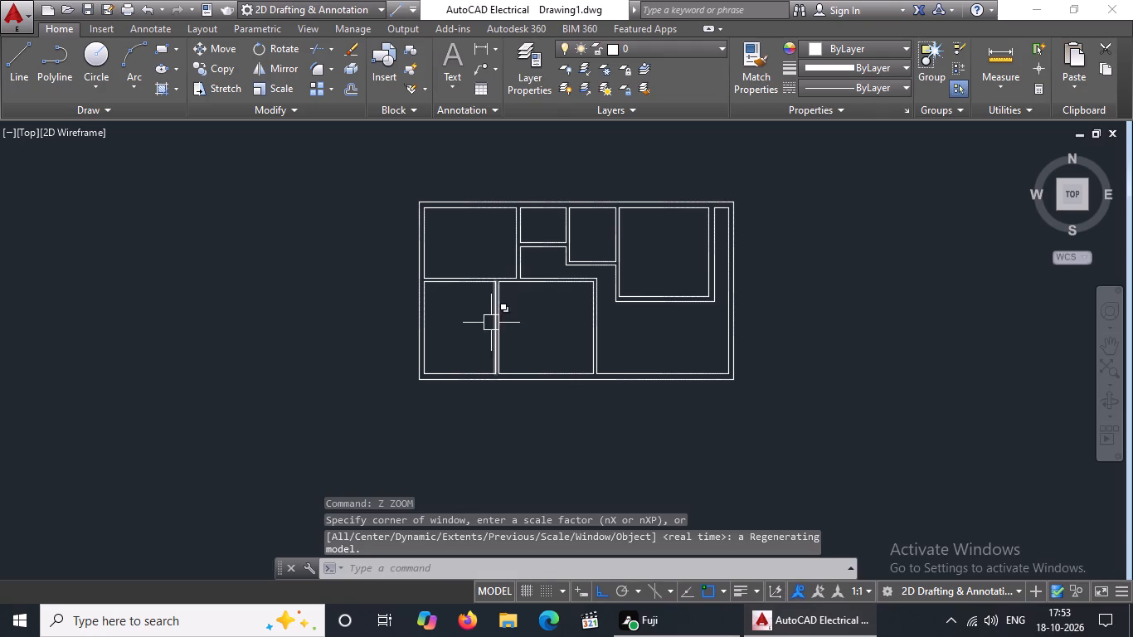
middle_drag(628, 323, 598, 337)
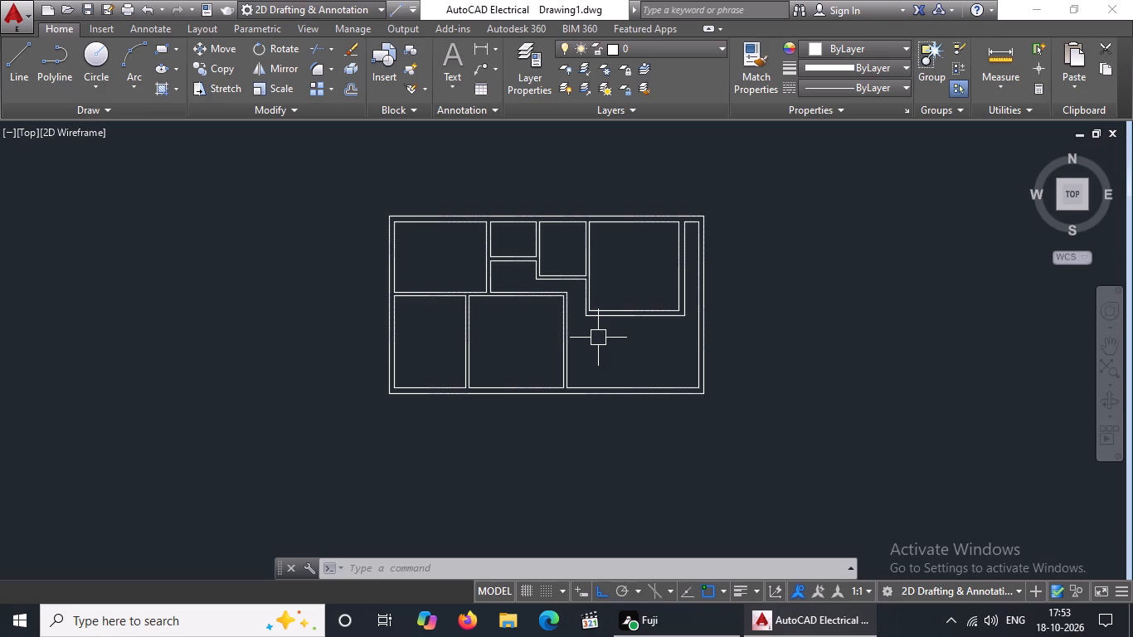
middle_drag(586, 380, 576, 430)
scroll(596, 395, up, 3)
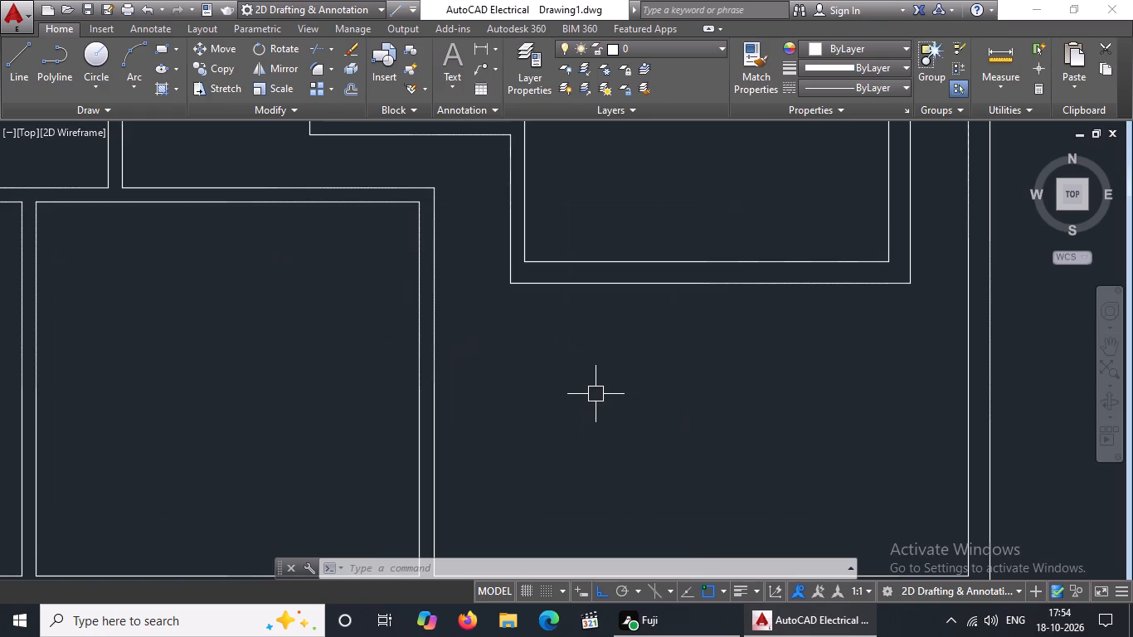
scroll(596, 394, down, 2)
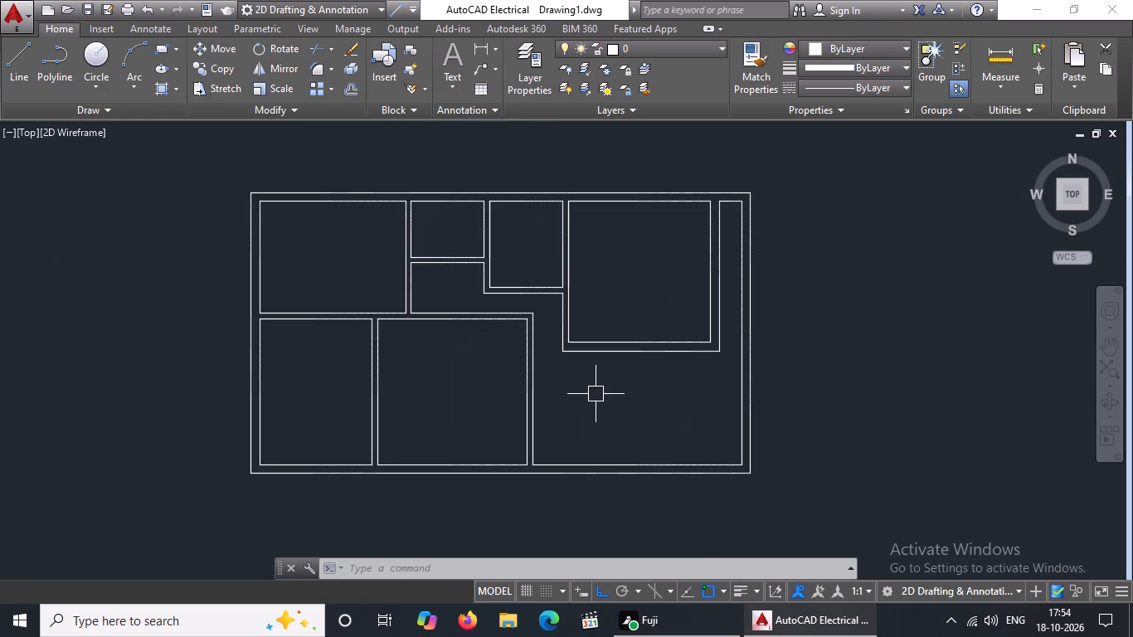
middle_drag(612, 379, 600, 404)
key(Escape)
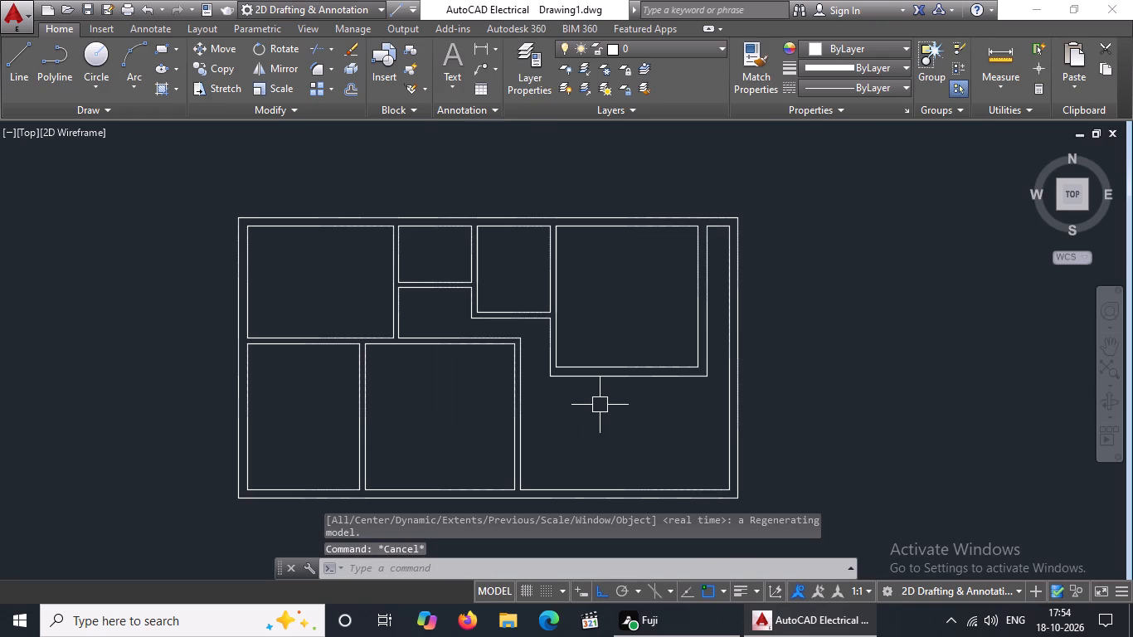
Extend both lines of the large upper-right room's bottom wall eastward to the inner line of the right outer wall.
text(ex)
key(space)
key(space)
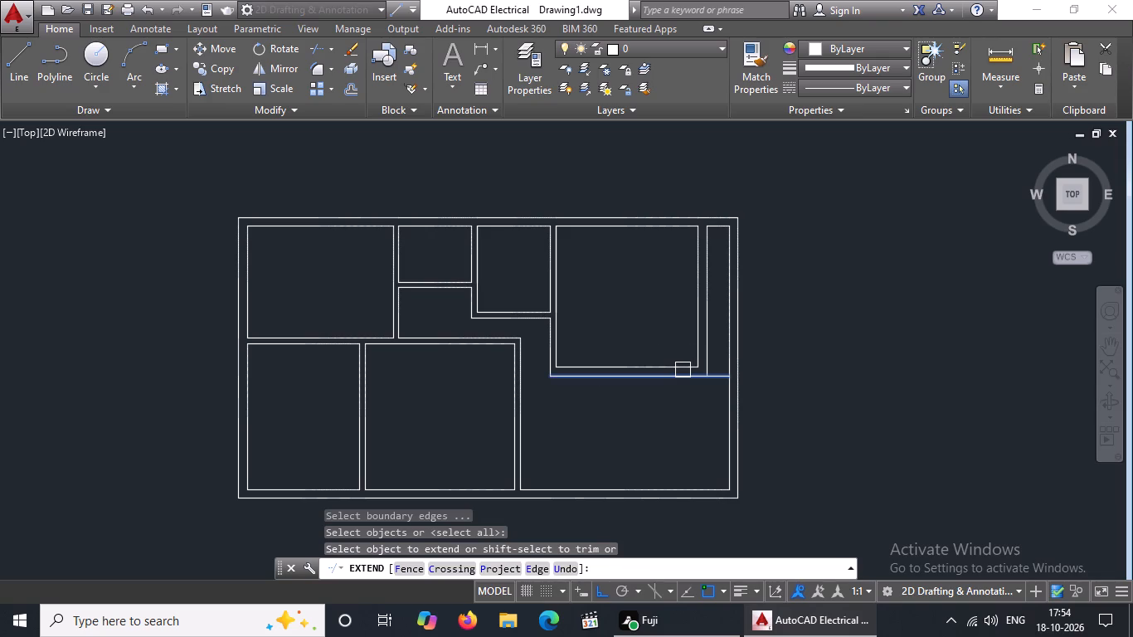
click(683, 373)
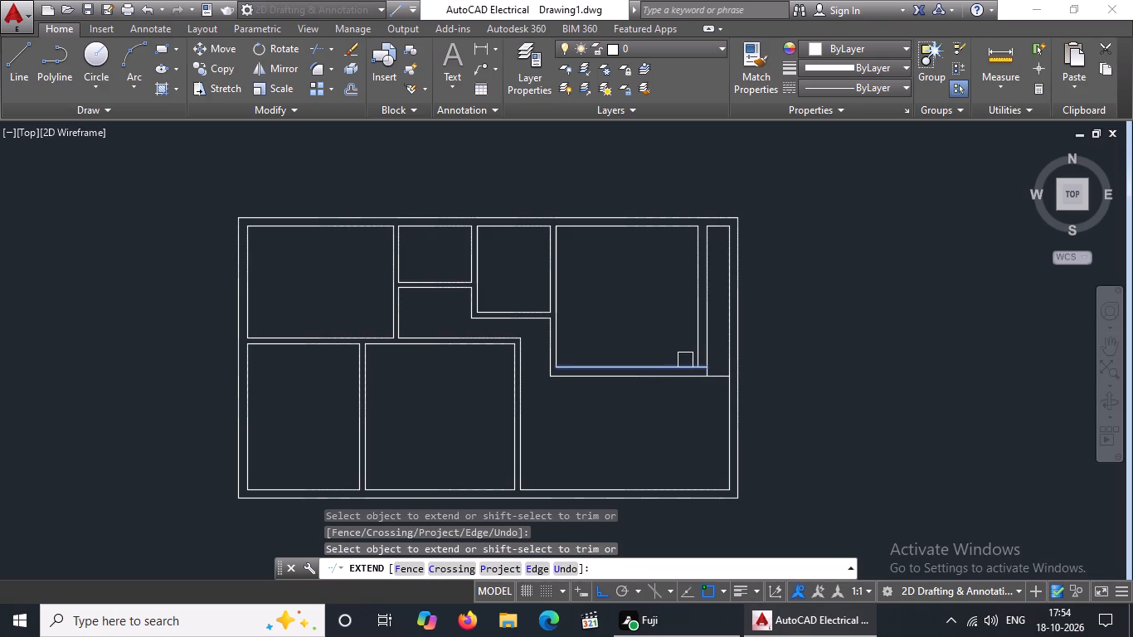
click(685, 360)
key(Escape)
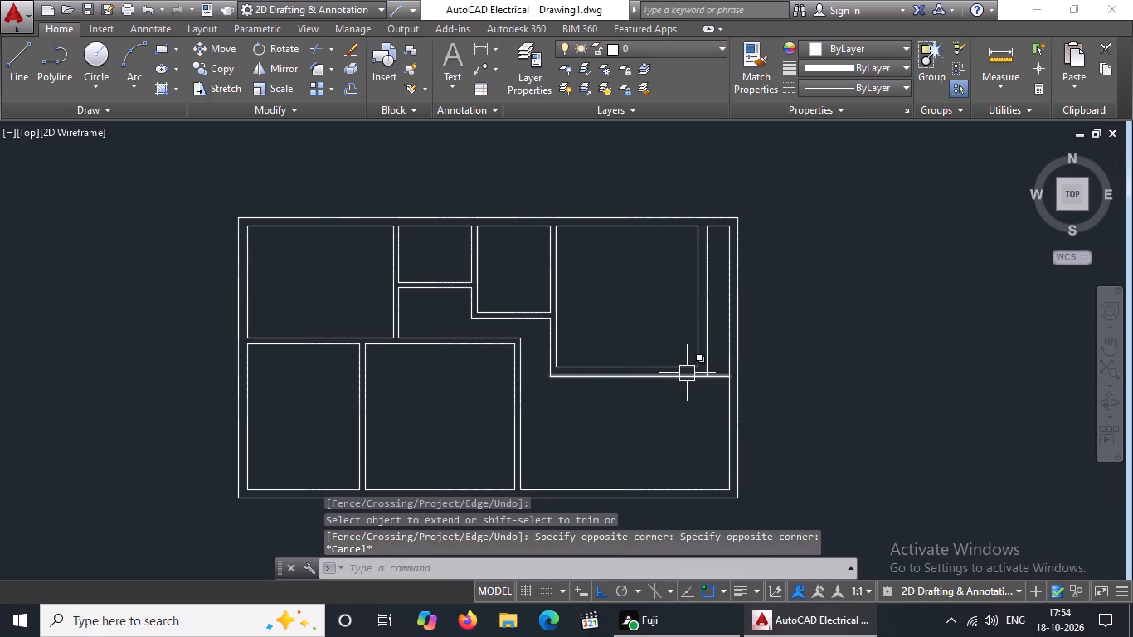
text(ex)
key(space)
key(space)
scroll(704, 365, up, 3)
click(639, 380)
click(683, 375)
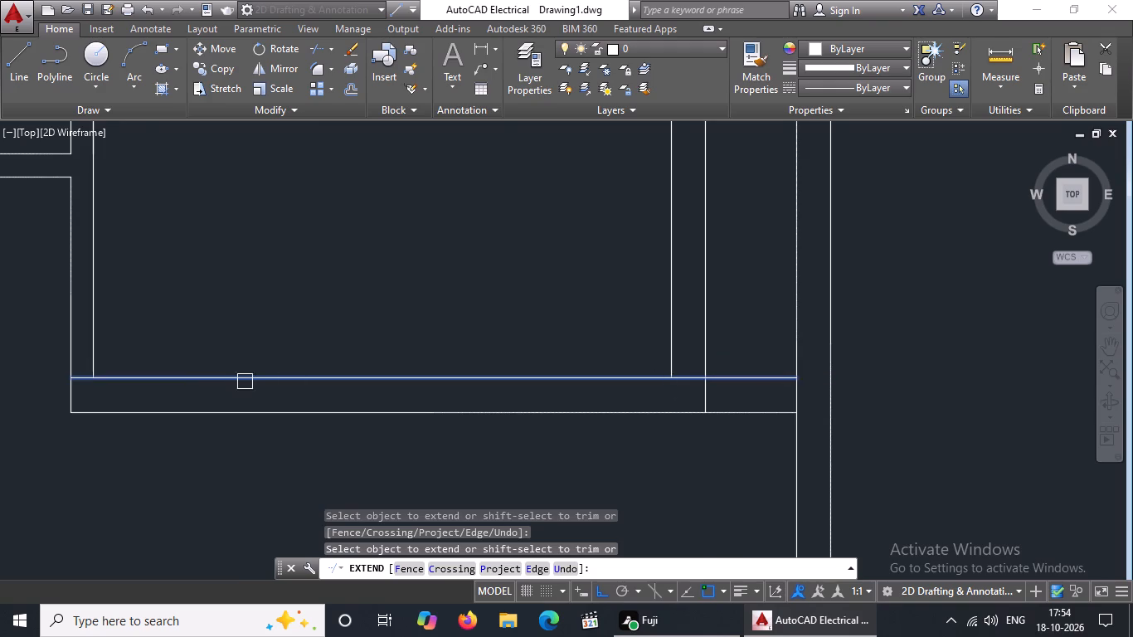
Extend both lines of the same bottom wall westward to the right wall of the lower middle room.
scroll(221, 377, down, 4)
scroll(210, 382, up, 3)
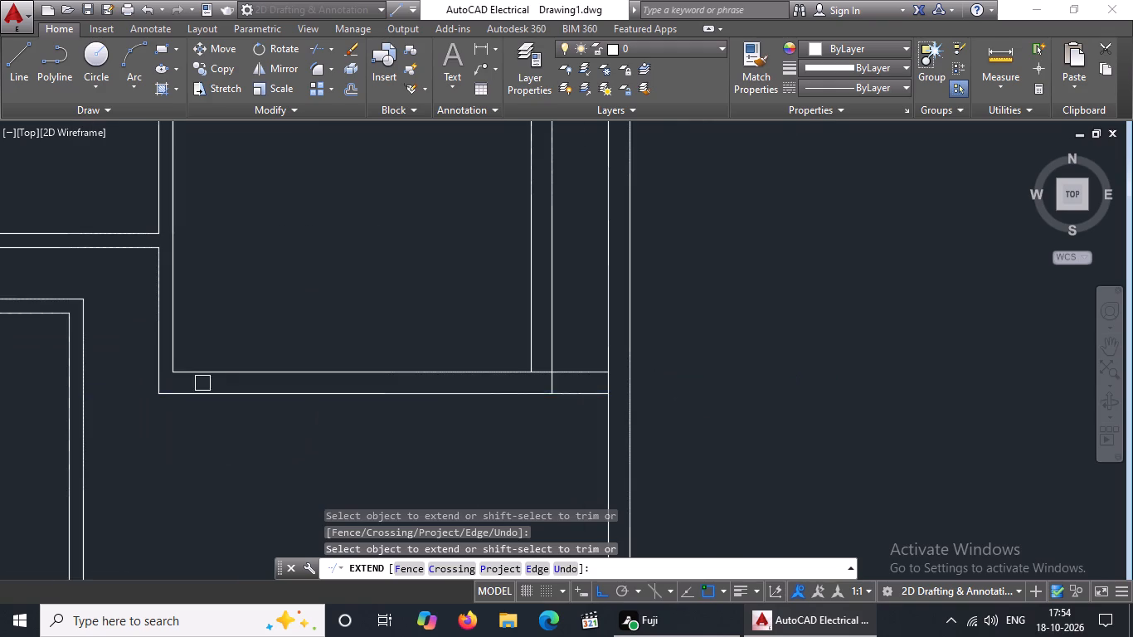
click(192, 395)
click(194, 371)
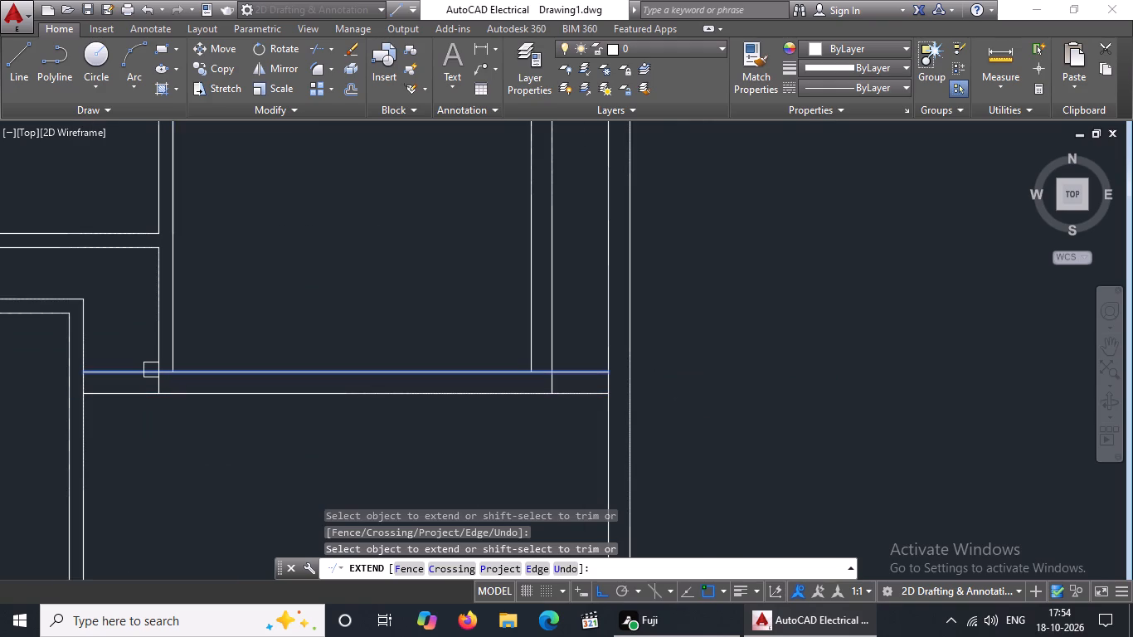
click(151, 370)
scroll(240, 366, down, 2)
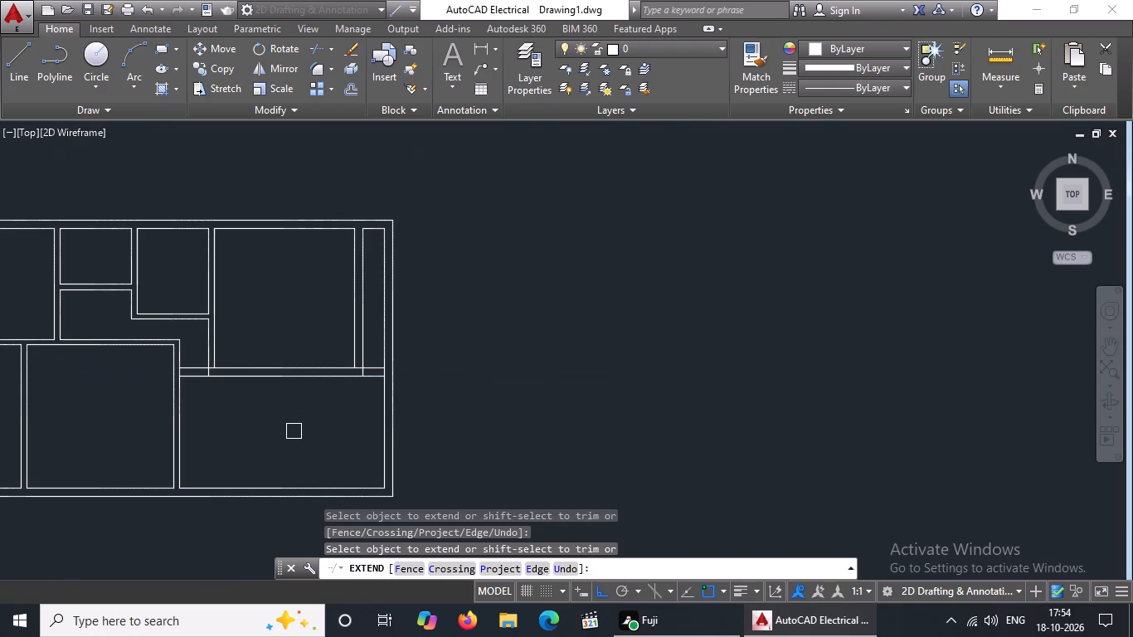
middle_drag(294, 430, 461, 416)
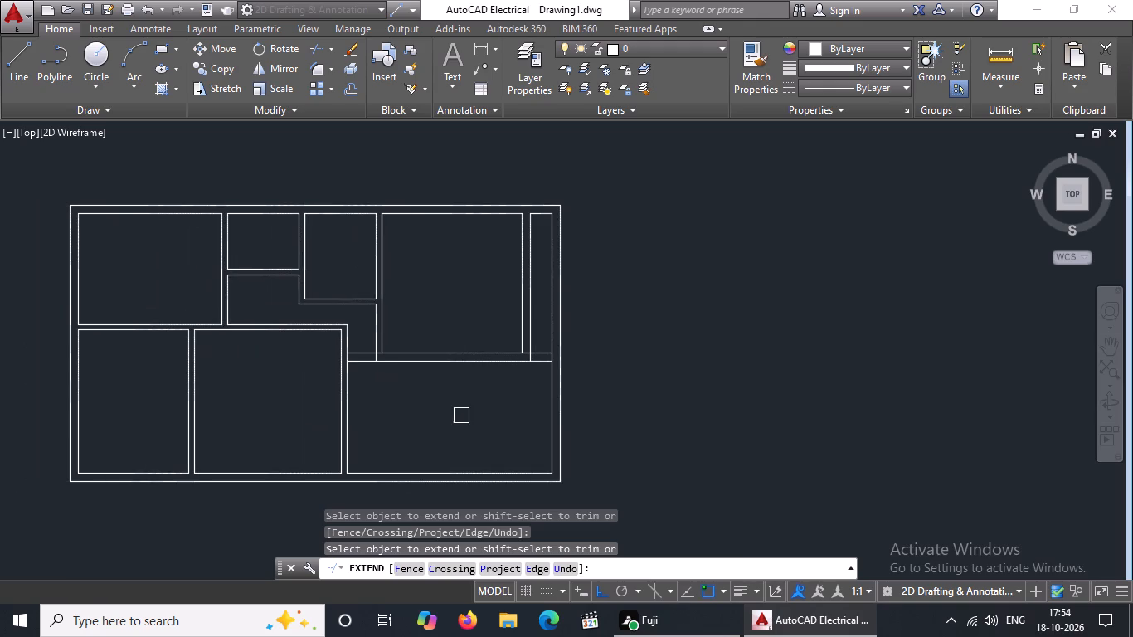
key(Escape)
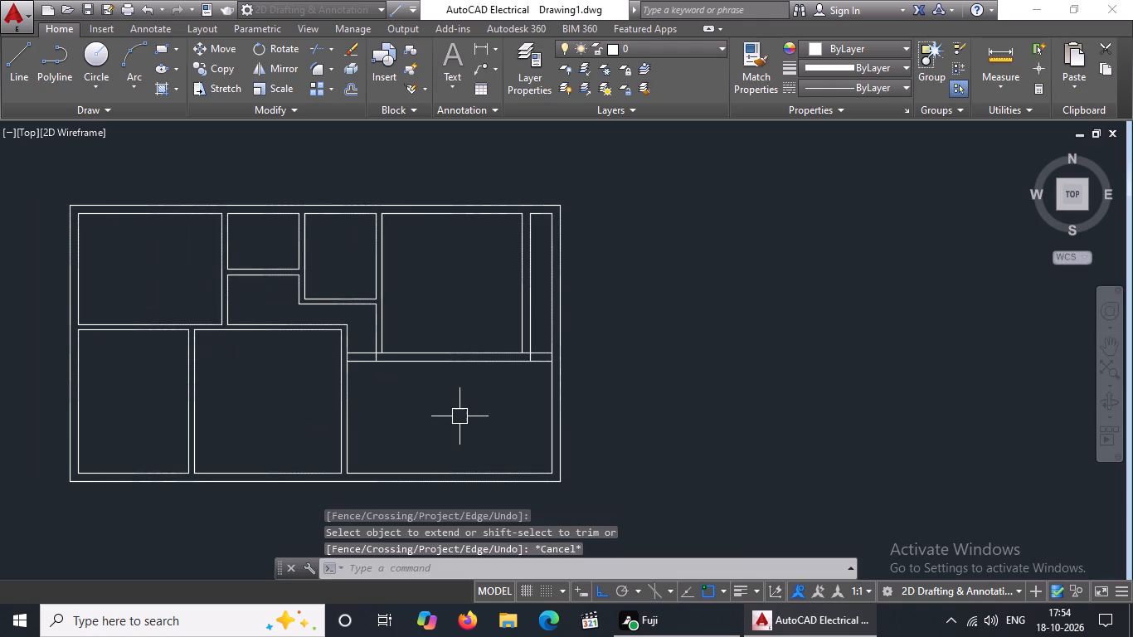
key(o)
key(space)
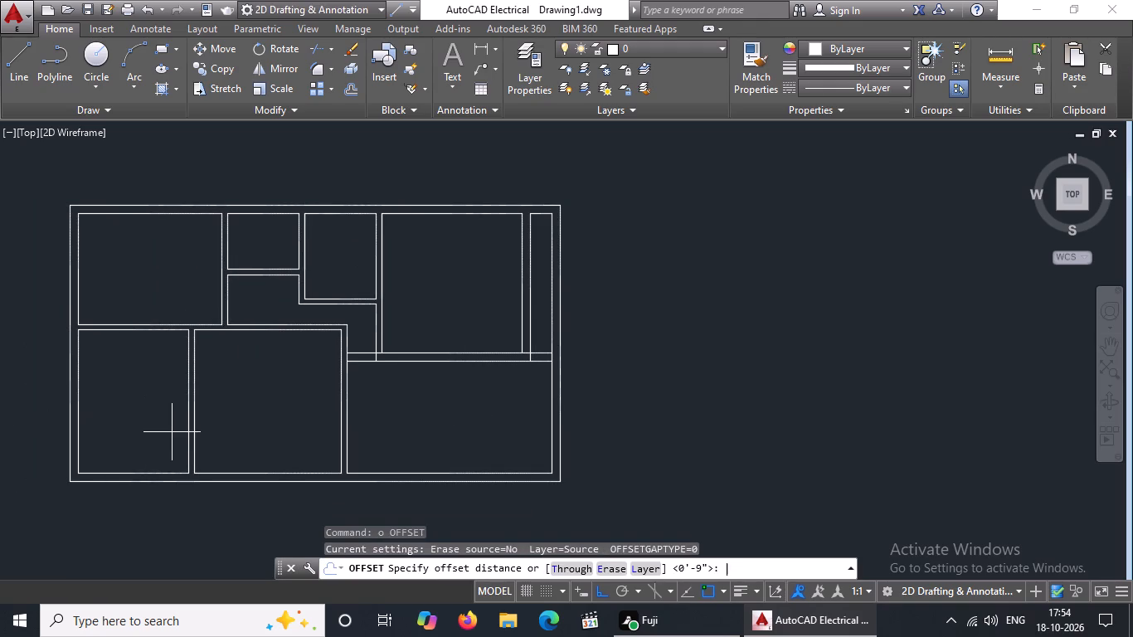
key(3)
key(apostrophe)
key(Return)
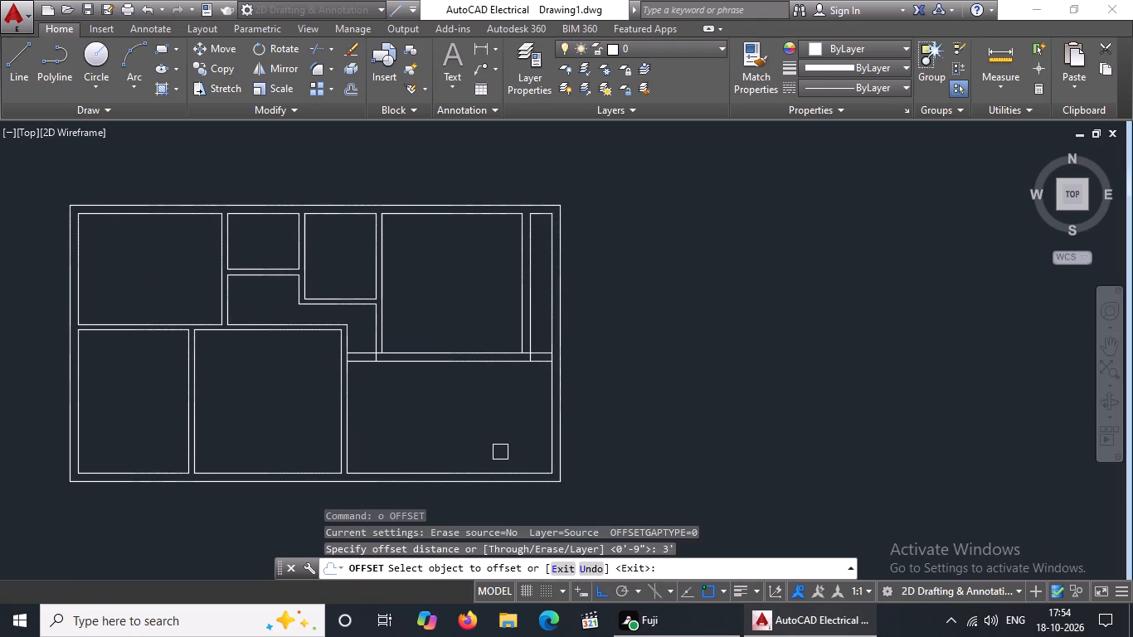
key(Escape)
Trim the line segments crossing the junctions where the extended wall meets the large room's right wall and the outer wall.
key(t)
text(r)
key(space)
key(space)
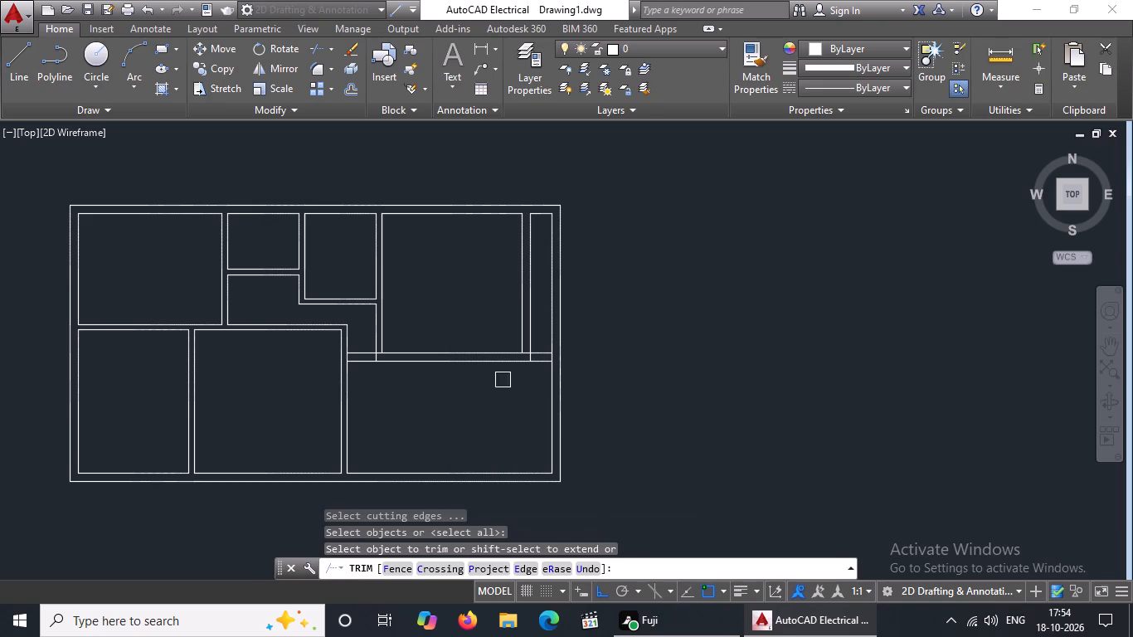
scroll(530, 367, up, 3)
click(498, 329)
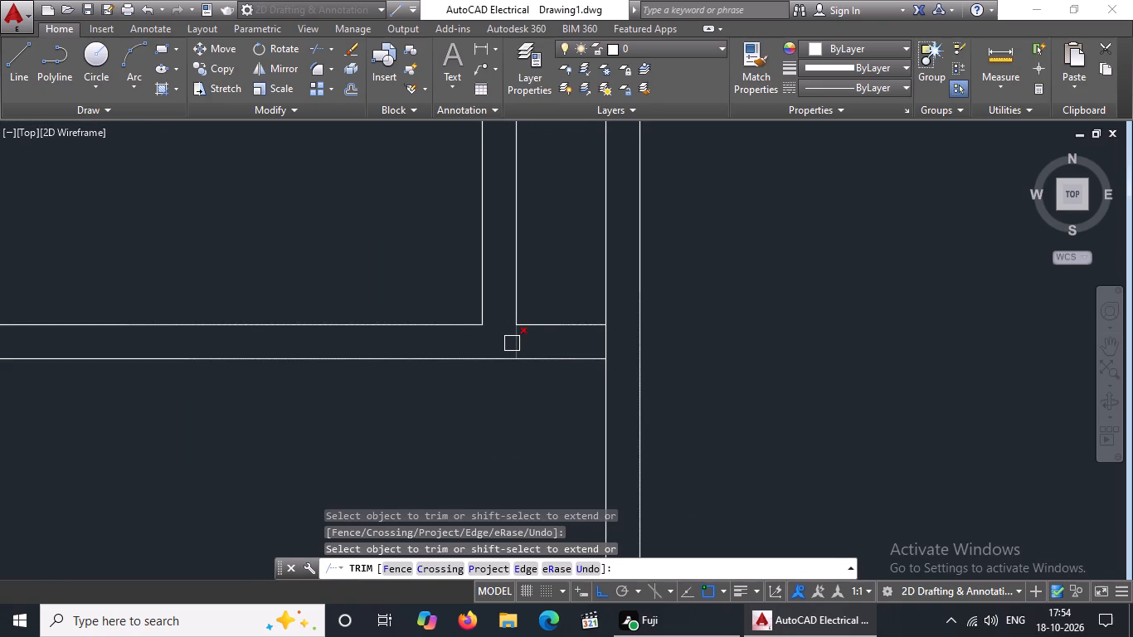
drag(512, 343, 519, 343)
click(603, 343)
scroll(597, 353, down, 3)
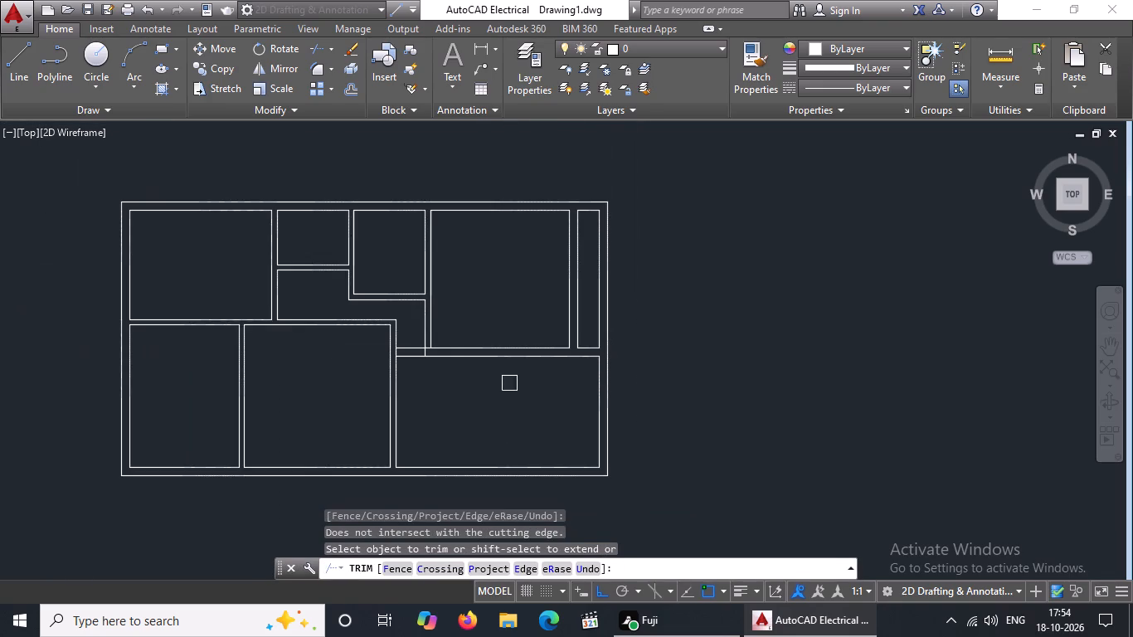
Trim the crossing segments where the extended wall meets the large room's left wall and the lower middle room's right wall.
scroll(431, 351, up, 3)
click(401, 362)
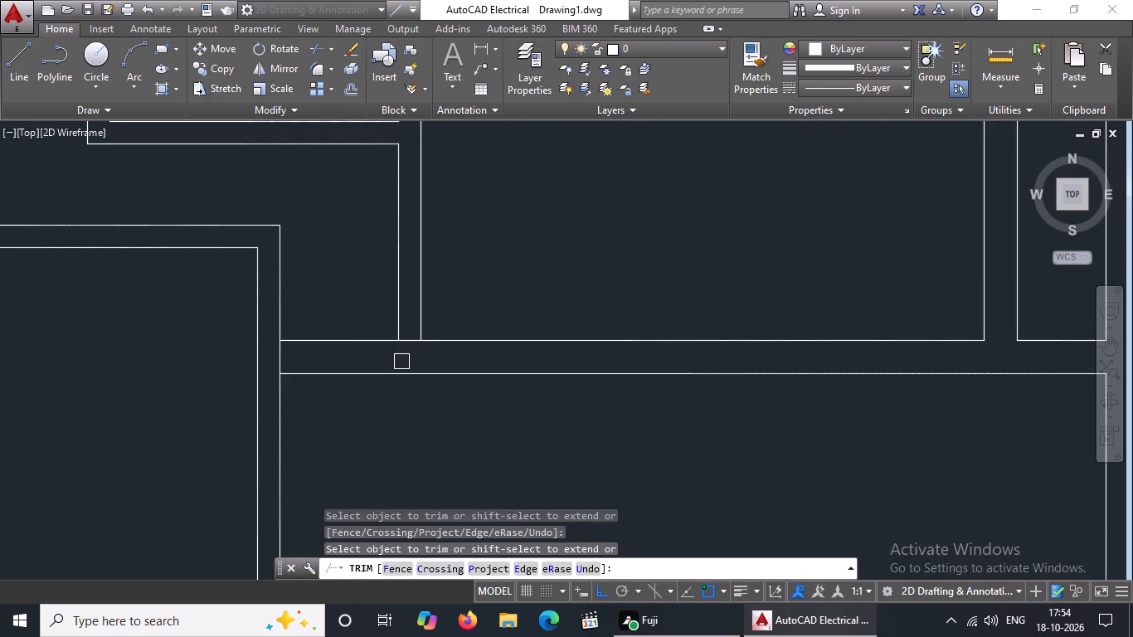
click(407, 337)
drag(284, 353, 292, 353)
scroll(441, 349, down, 5)
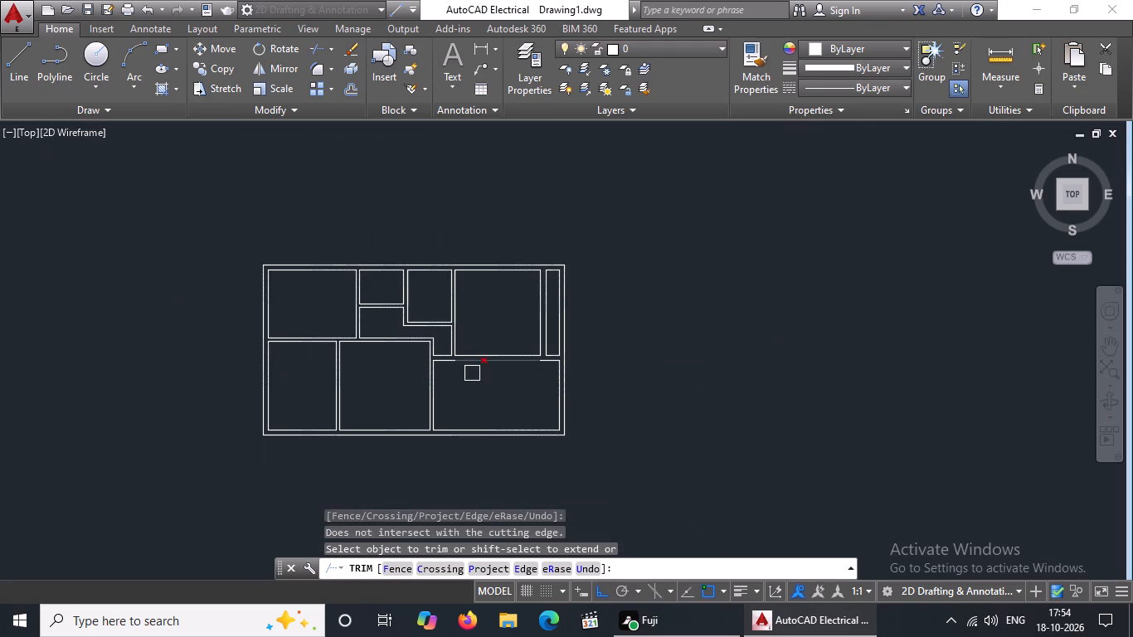
middle_drag(489, 406, 488, 398)
middle_drag(488, 394, 488, 435)
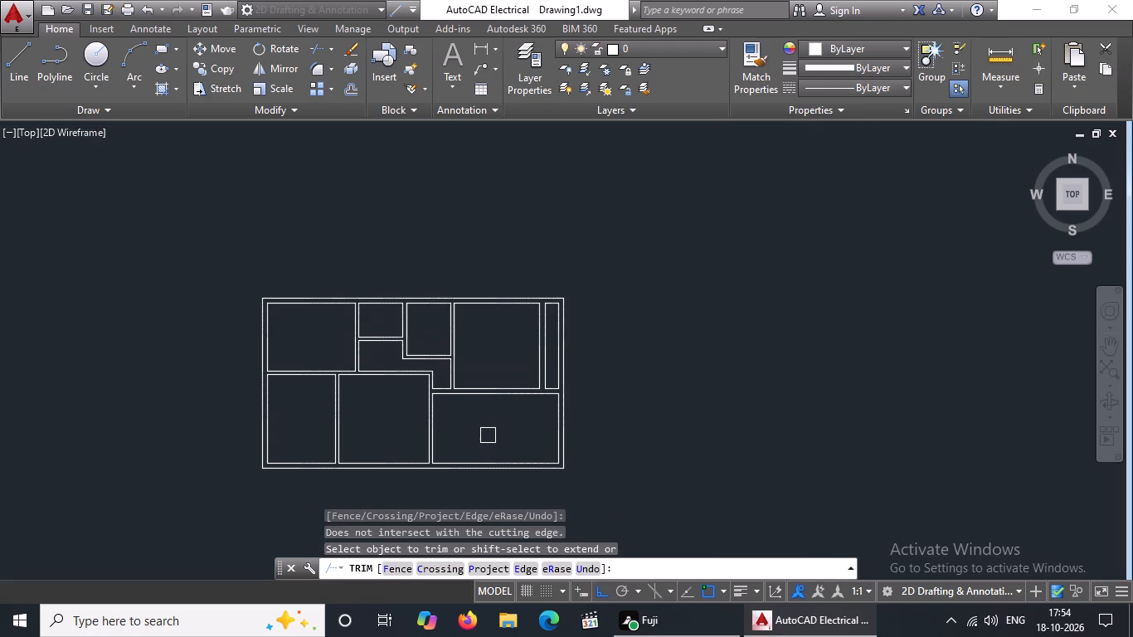
key(Escape)
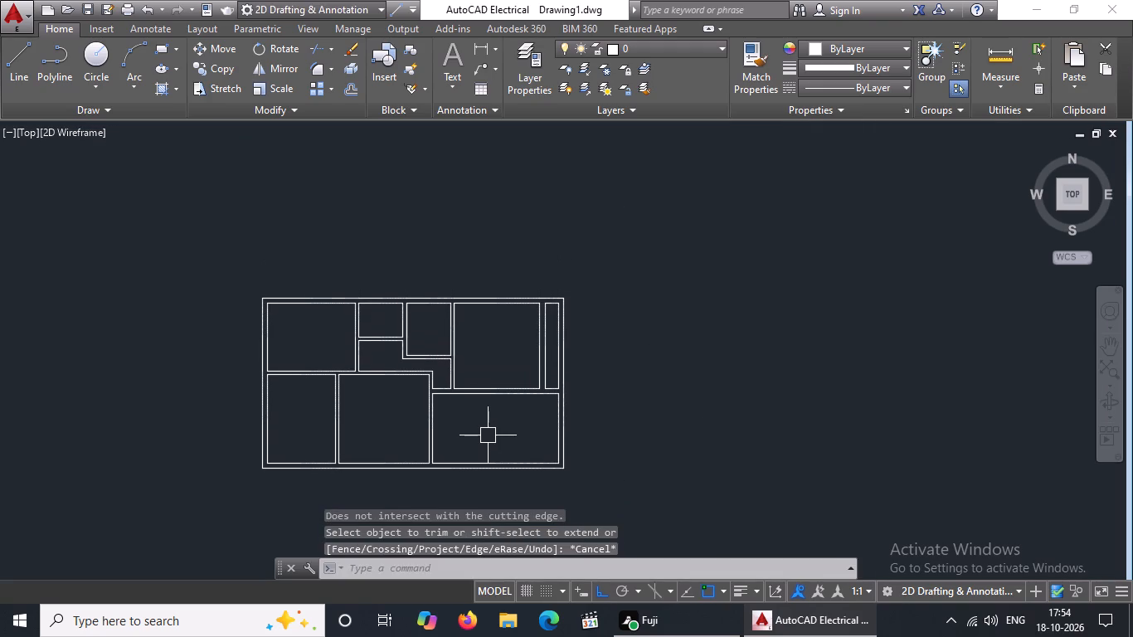
Offset the inner line of the lower-right room's right wall 3' into the room.
key(e)
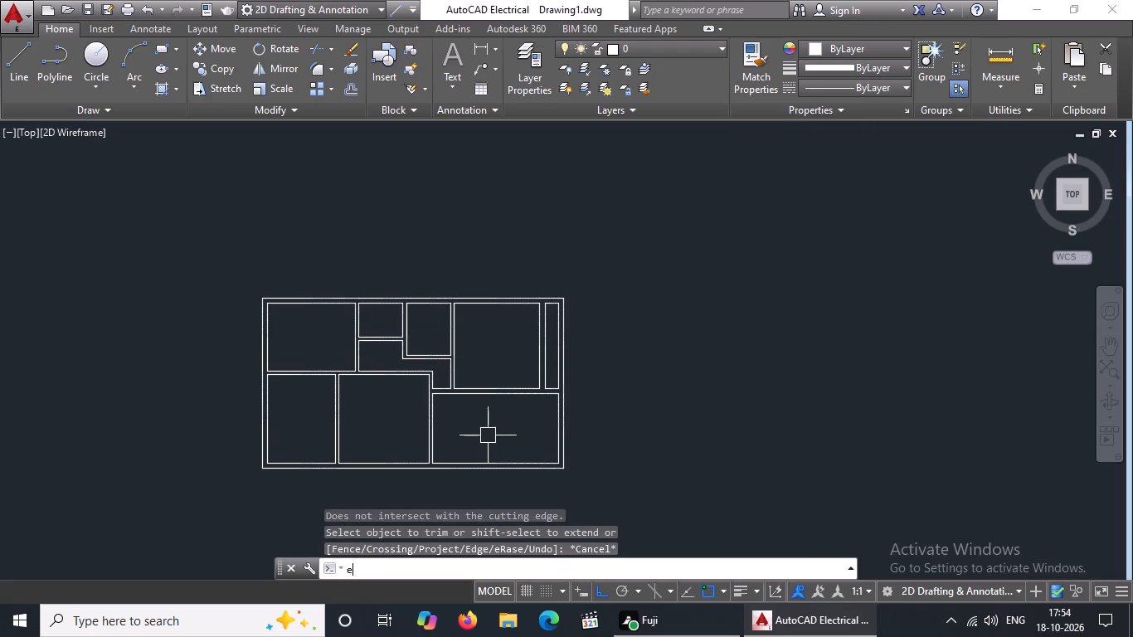
key(Escape)
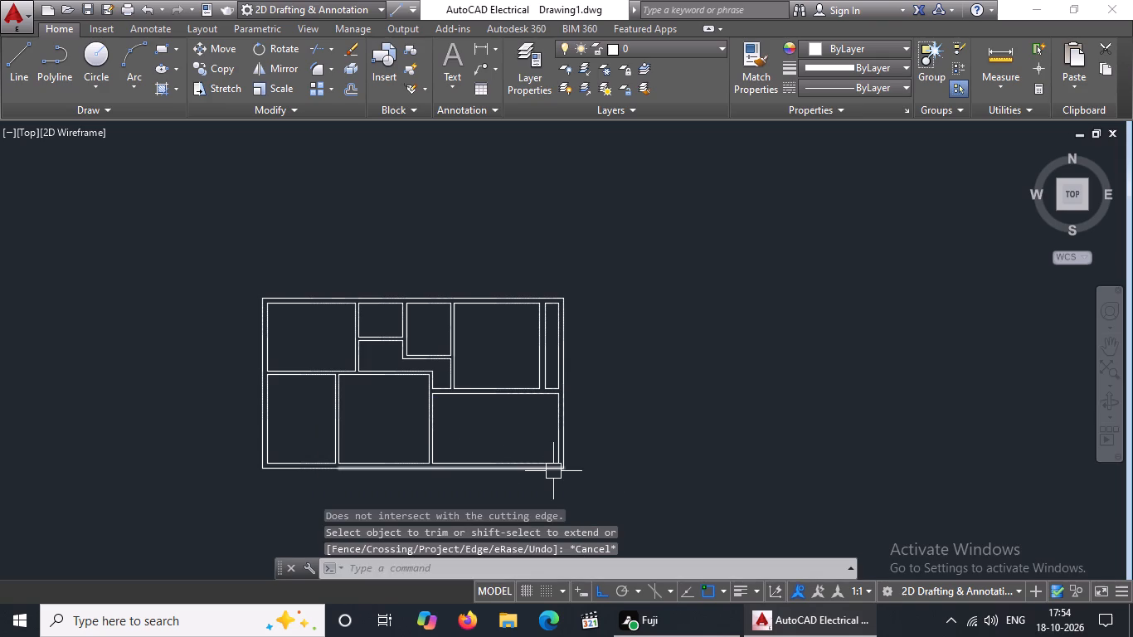
key(o)
key(Return)
key(3)
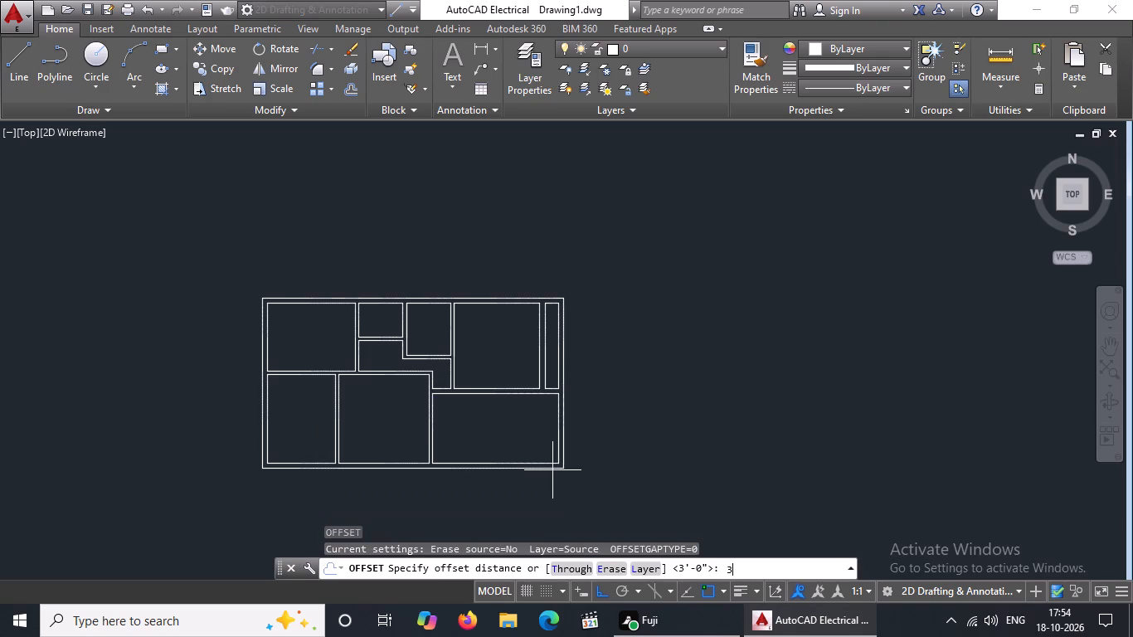
key(apostrophe)
key(Return)
scroll(549, 425, up, 2)
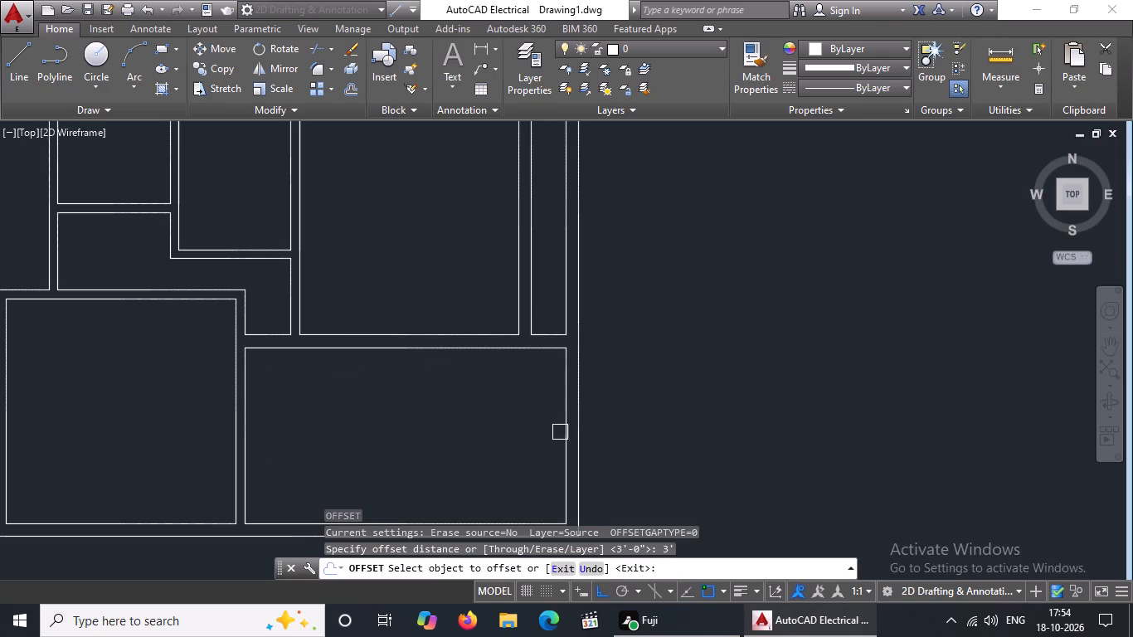
drag(562, 425, 508, 452)
click(422, 474)
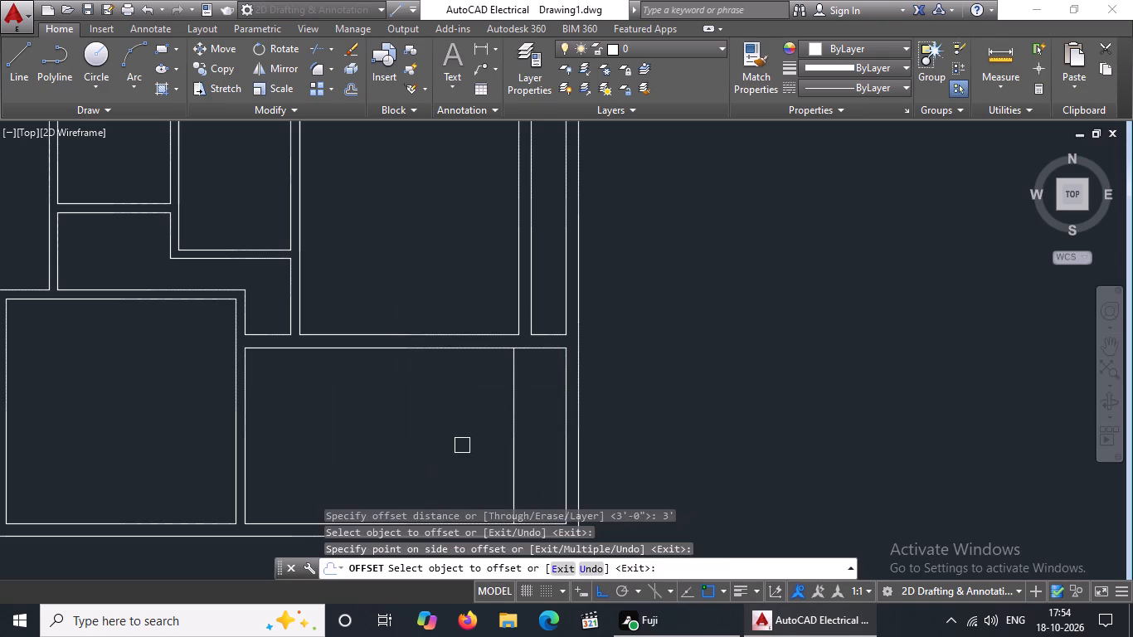
key(Escape)
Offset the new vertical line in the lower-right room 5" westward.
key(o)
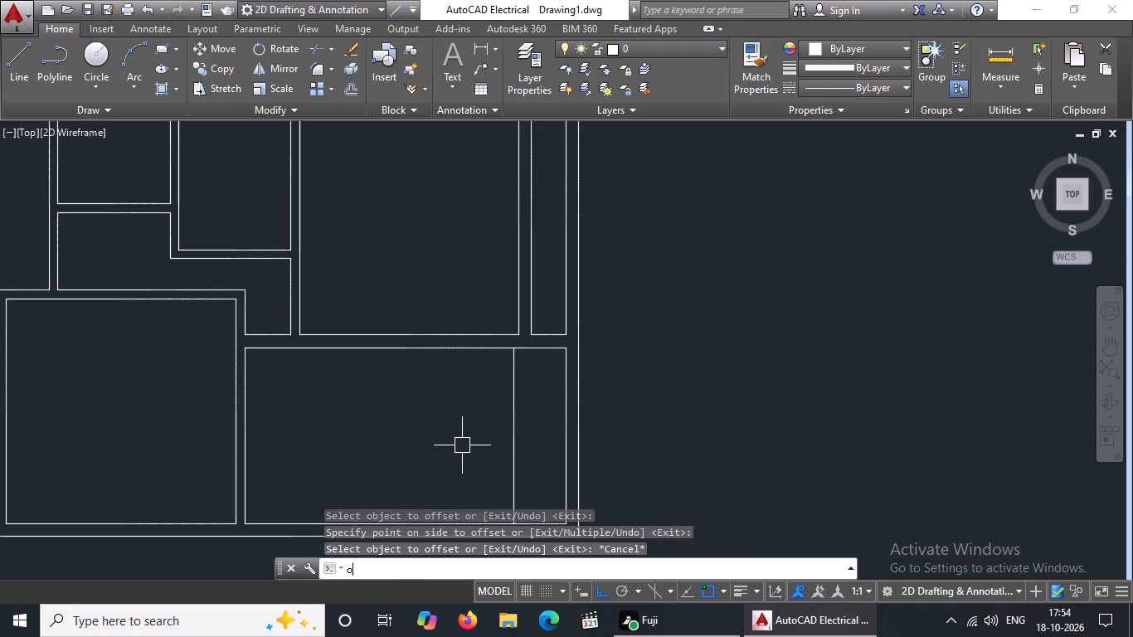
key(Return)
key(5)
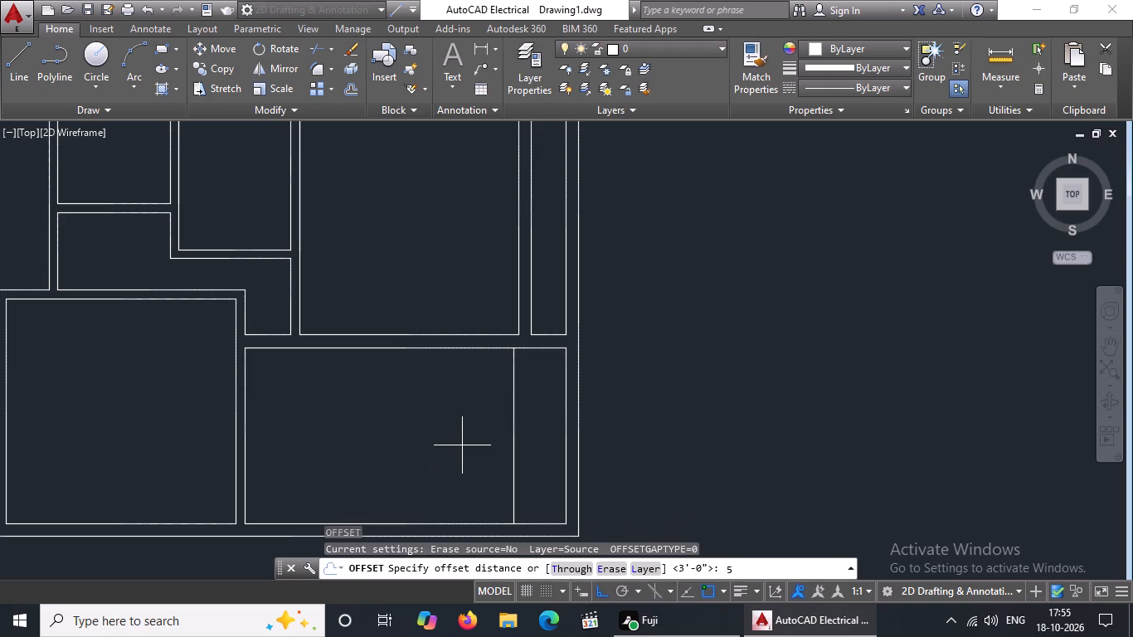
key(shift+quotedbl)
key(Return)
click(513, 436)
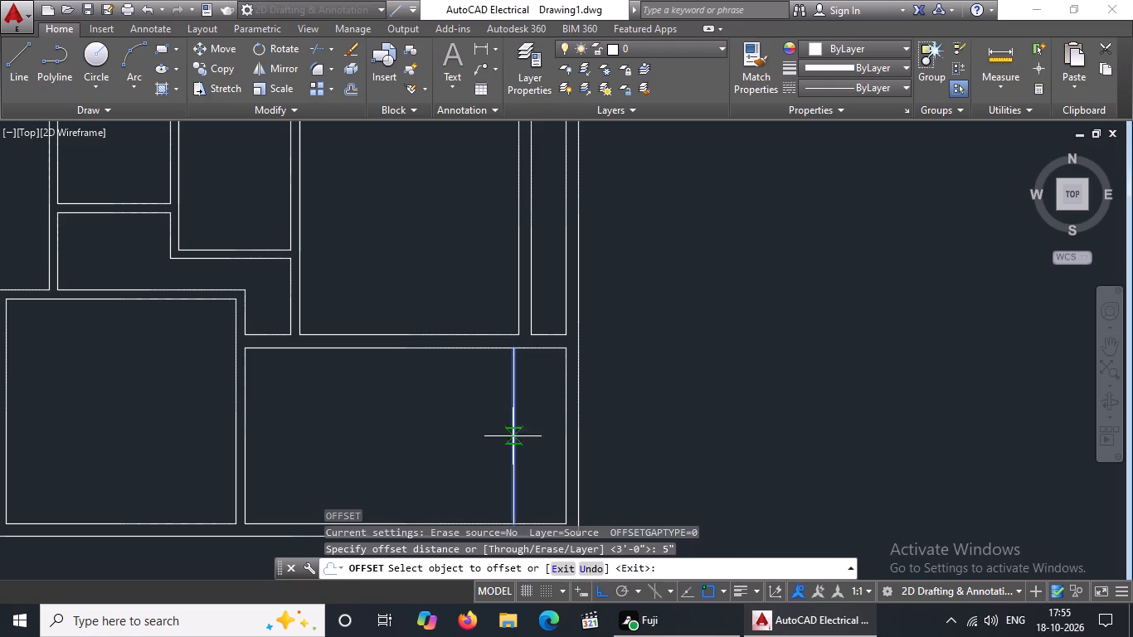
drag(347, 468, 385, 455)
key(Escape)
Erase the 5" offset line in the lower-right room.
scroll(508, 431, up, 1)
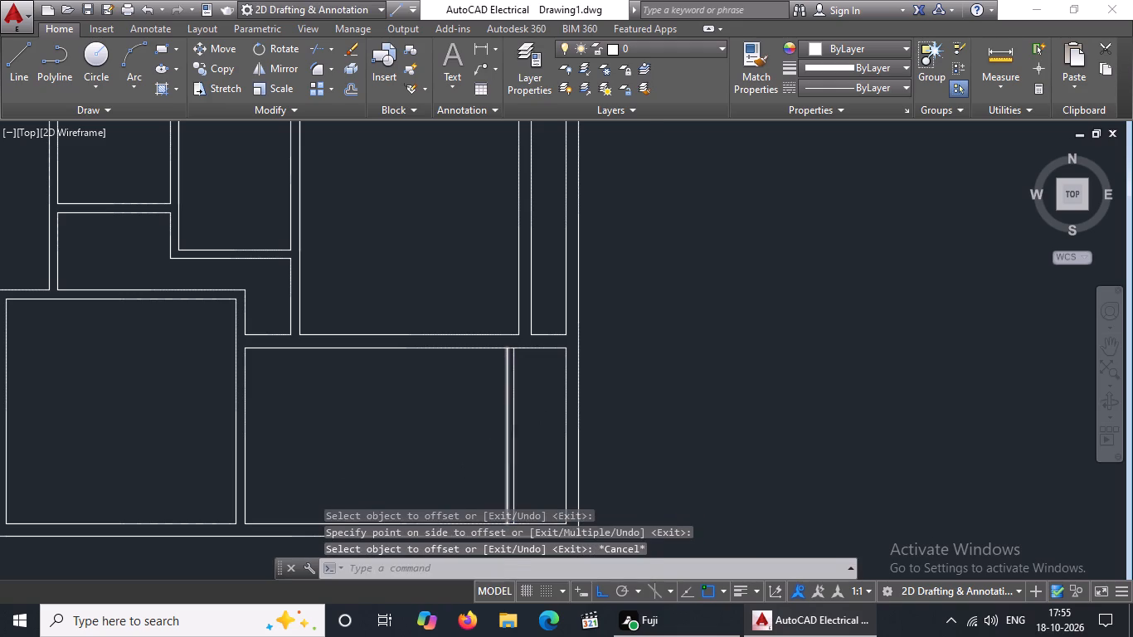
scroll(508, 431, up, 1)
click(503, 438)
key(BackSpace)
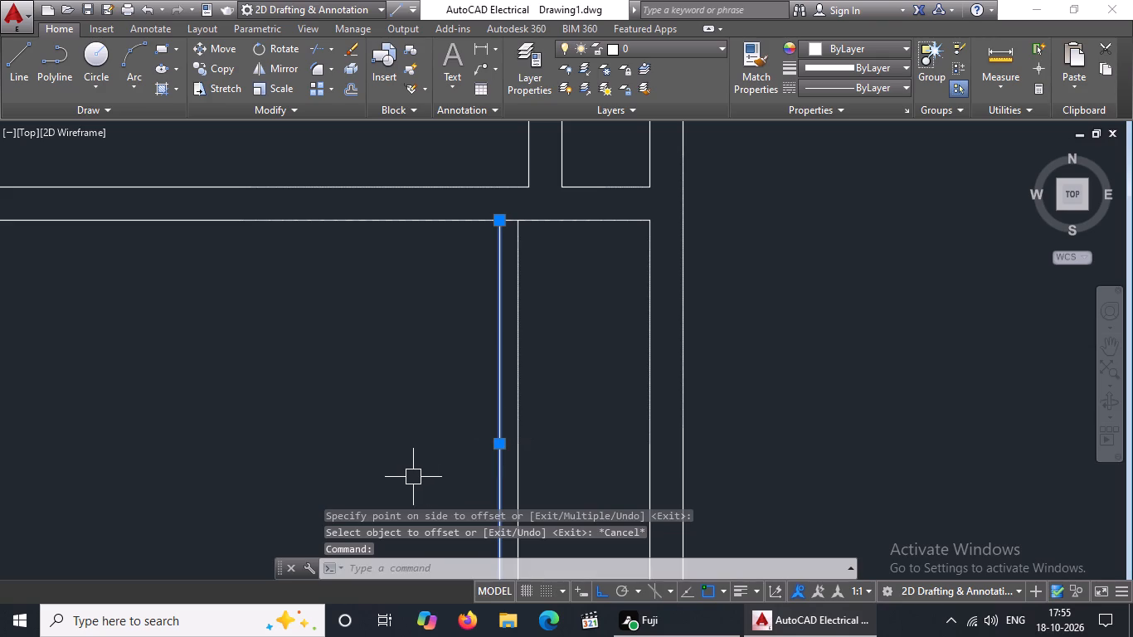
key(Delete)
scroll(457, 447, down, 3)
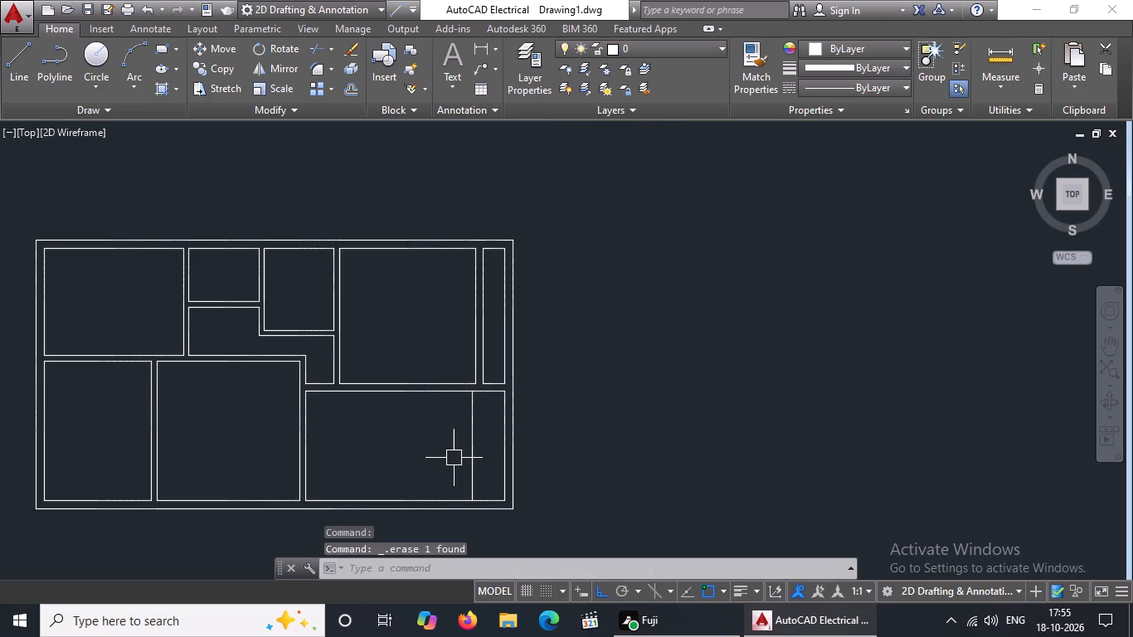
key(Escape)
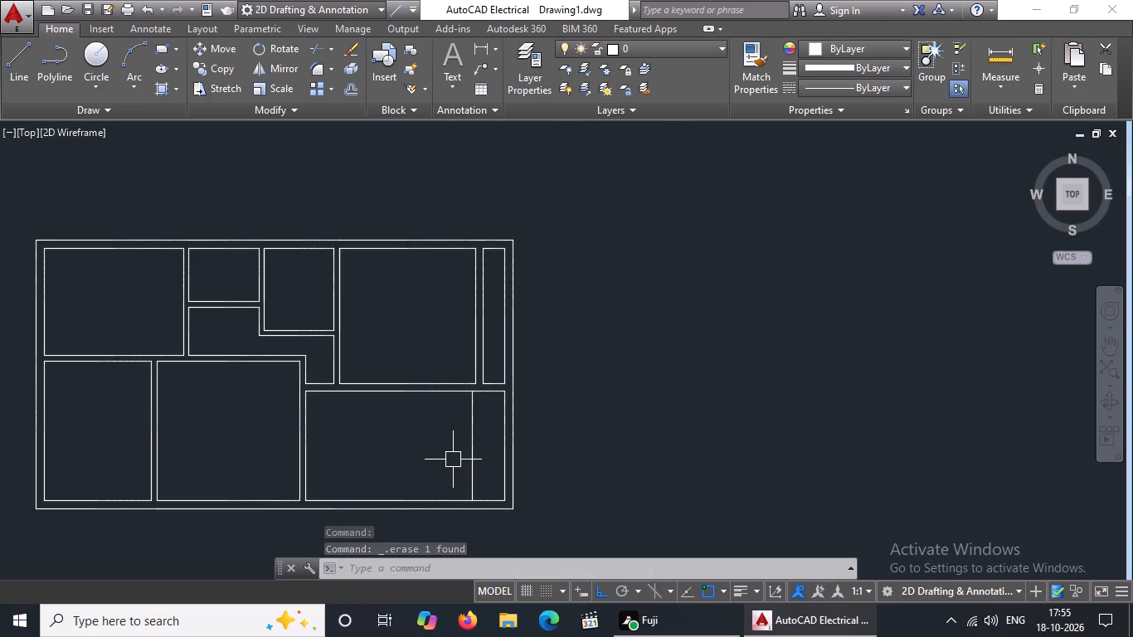
Offset the vertical line in the lower-right room 10" westward five times in succession to start the stair treads.
key(o)
key(Return)
key(1)
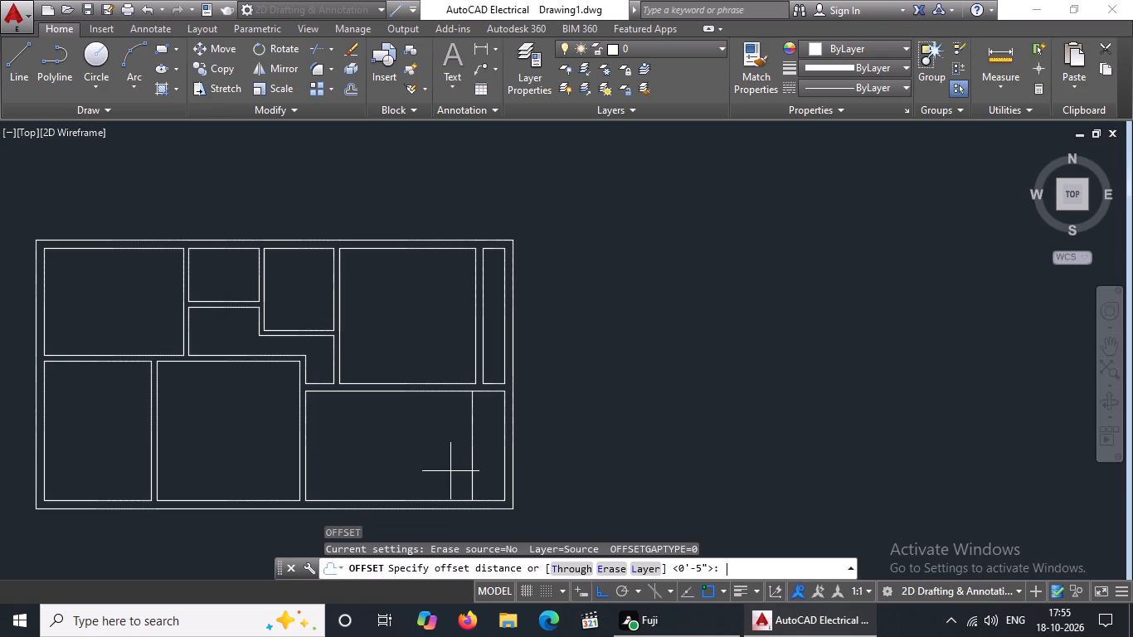
key(0)
key(shift+quotedbl)
key(Return)
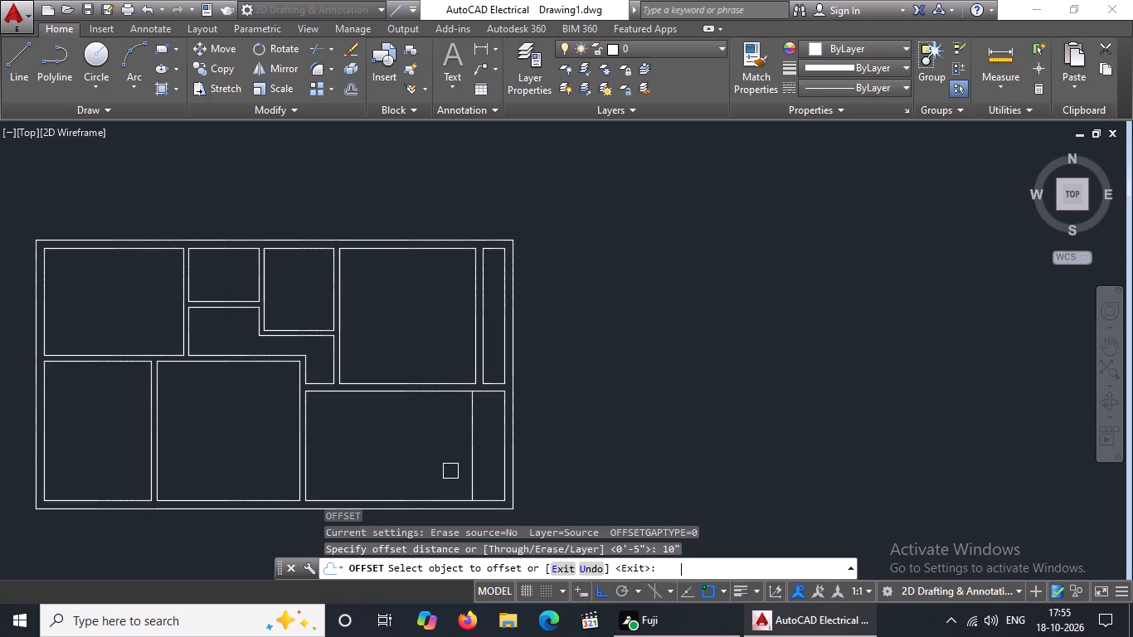
drag(468, 450, 430, 462)
drag(263, 485, 330, 473)
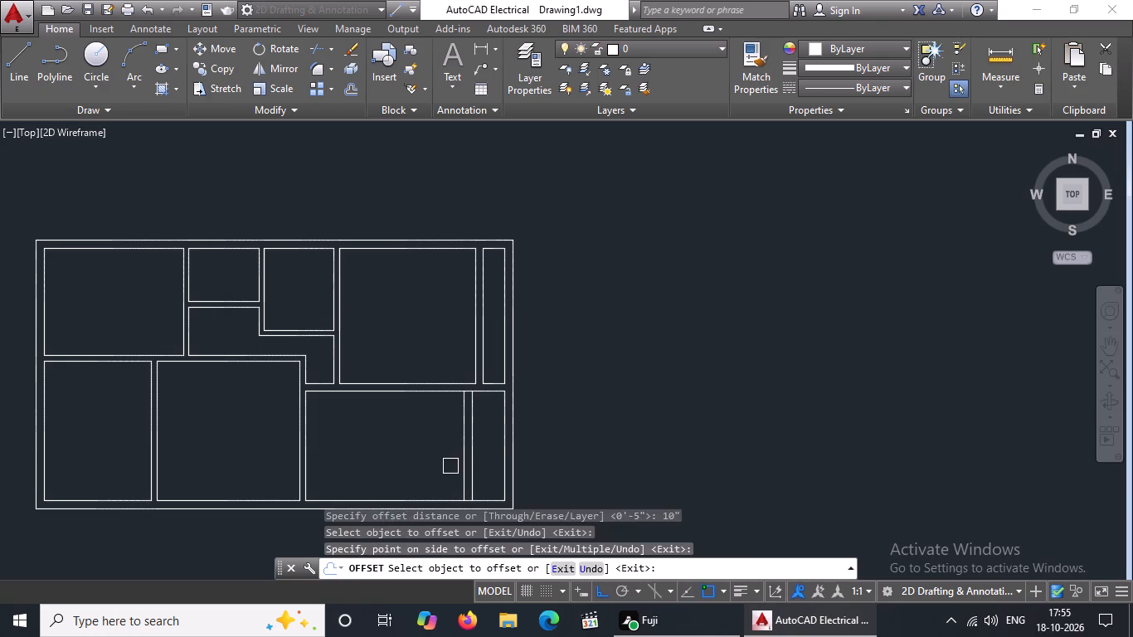
drag(464, 456, 332, 483)
drag(236, 500, 299, 488)
drag(448, 460, 382, 476)
drag(139, 503, 242, 480)
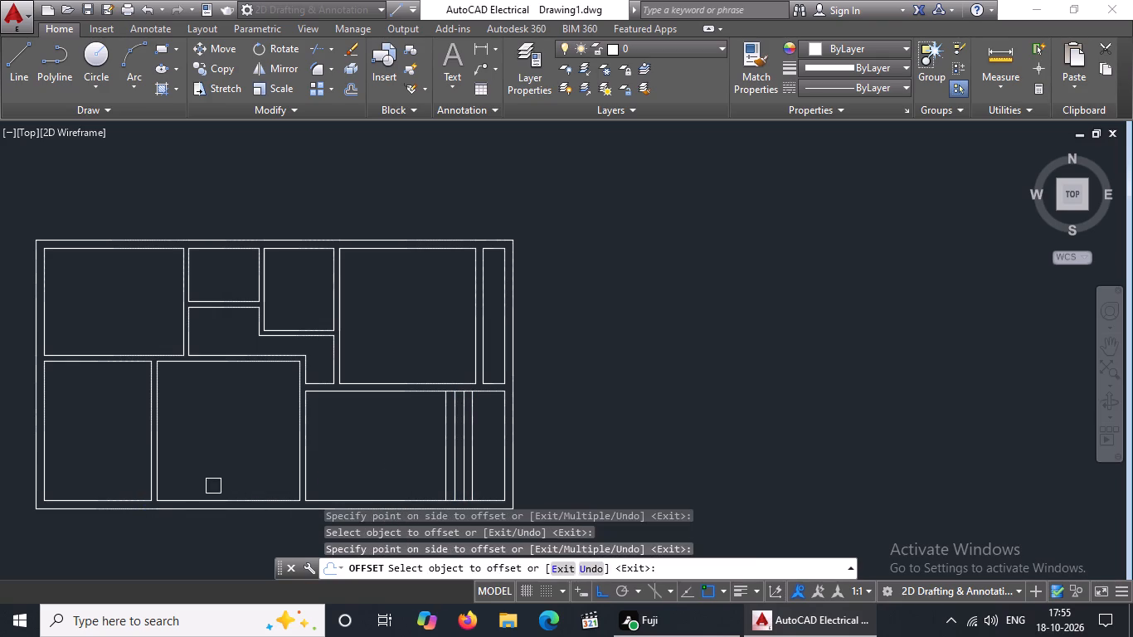
drag(242, 480, 305, 470)
drag(443, 449, 396, 474)
click(275, 494)
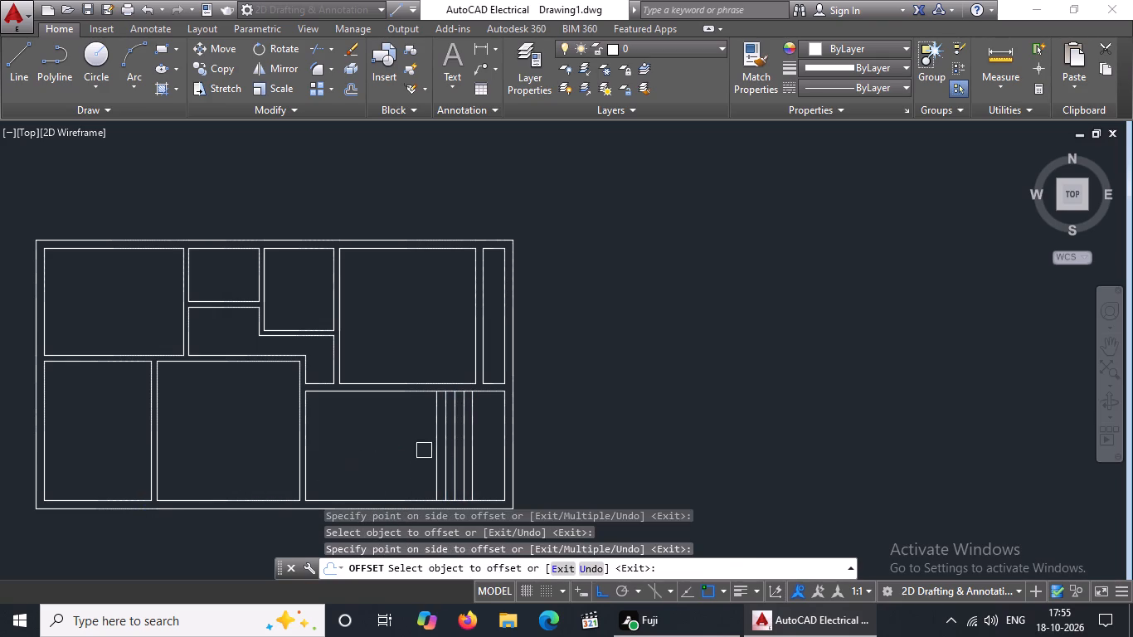
drag(431, 446, 409, 452)
drag(301, 464, 330, 457)
click(416, 448)
click(348, 469)
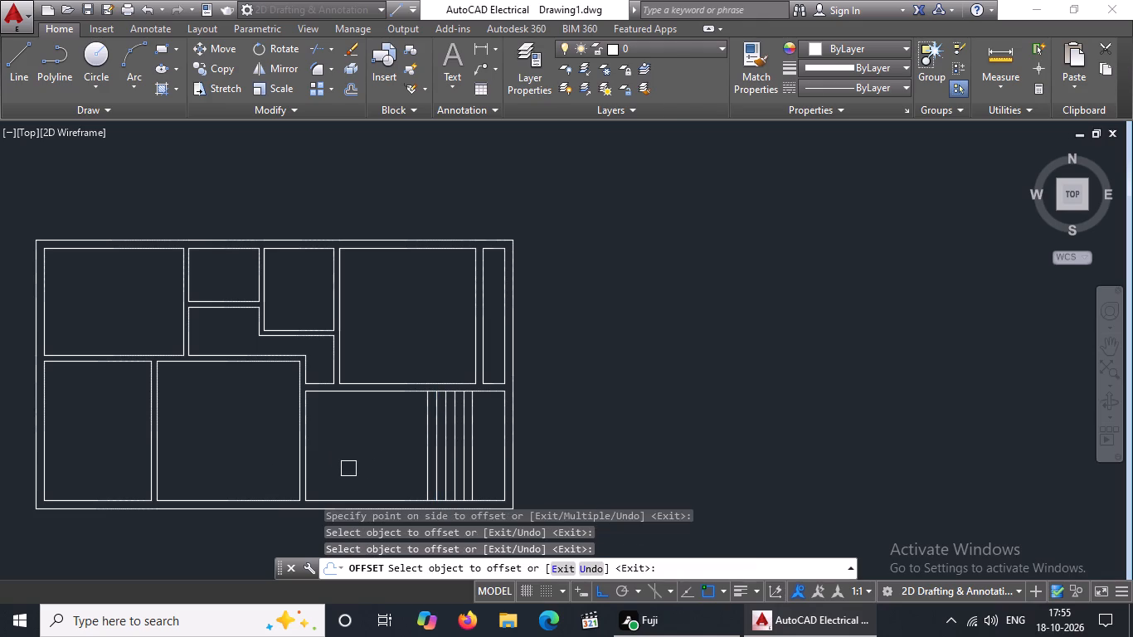
drag(425, 447, 161, 479)
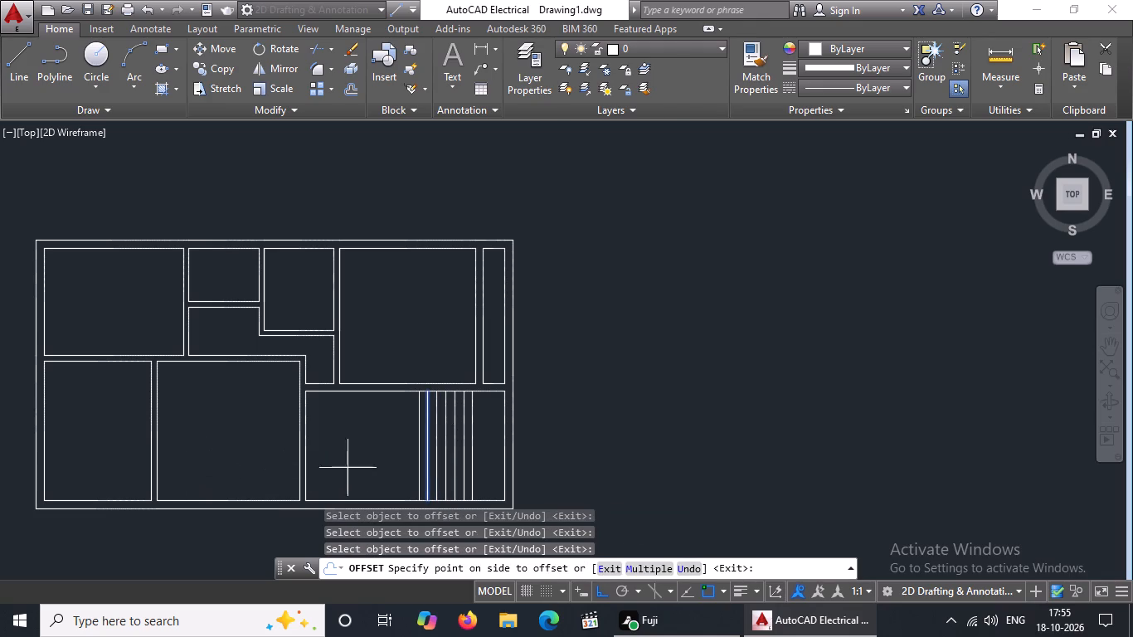
key(Escape)
Continue the stair treads westward with nine more successive 10" offsets, starting from the westernmost tread line.
key(o)
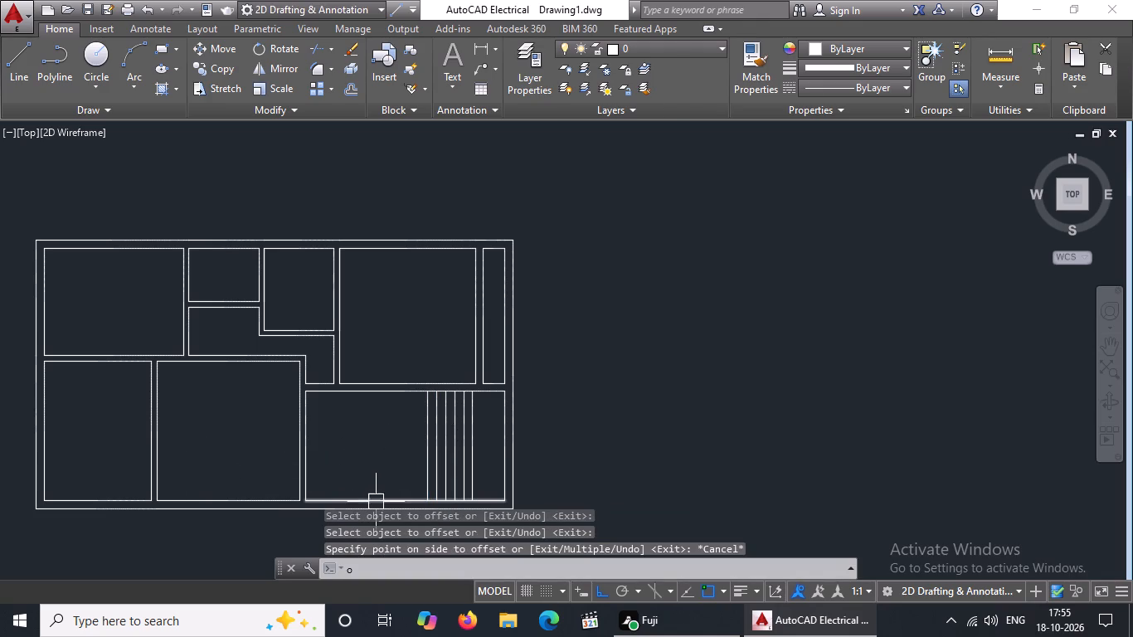
key(Return)
key(1)
key(0)
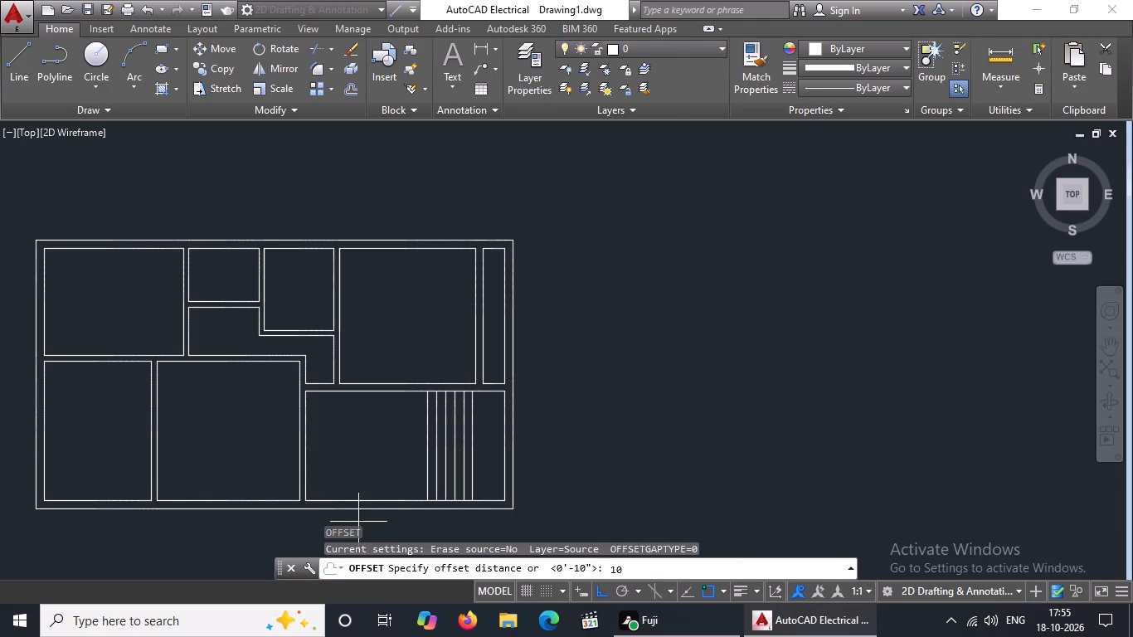
key(shift+quotedbl)
key(Return)
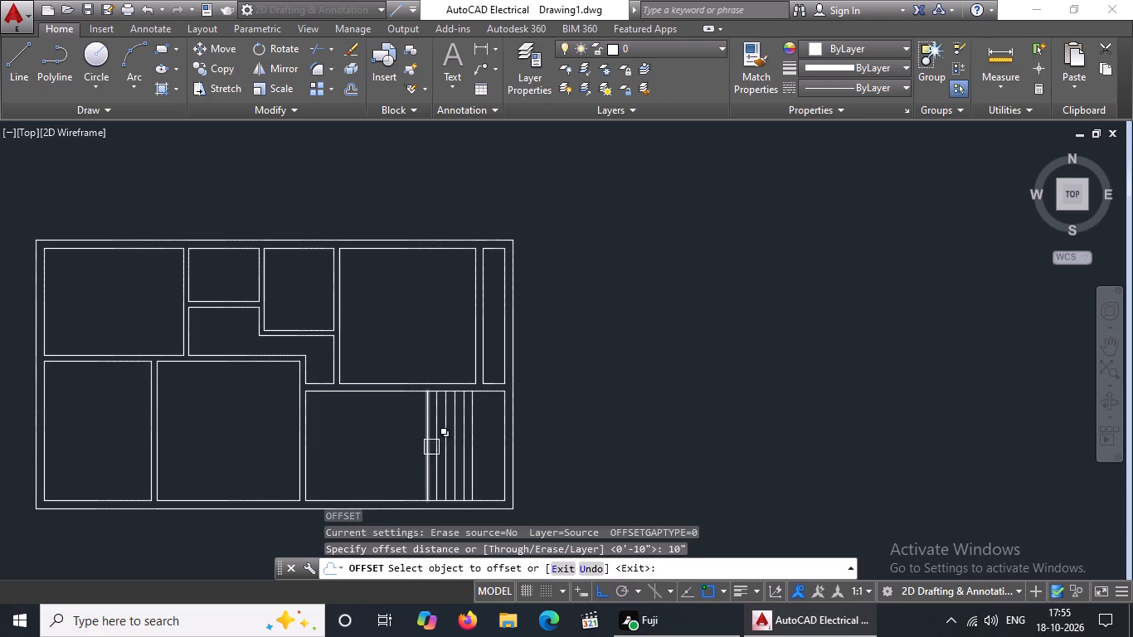
drag(424, 452, 373, 463)
drag(287, 474, 338, 463)
click(421, 437)
drag(326, 464, 345, 460)
drag(408, 445, 360, 455)
drag(168, 467, 265, 445)
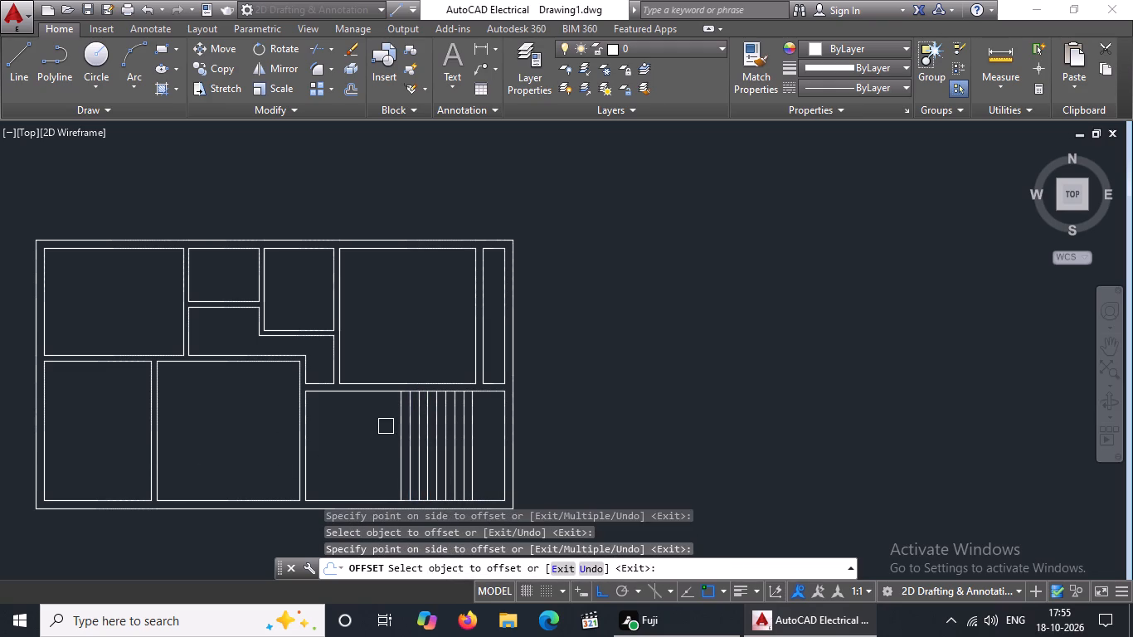
drag(397, 445, 379, 451)
drag(329, 453, 345, 448)
drag(384, 442, 347, 448)
click(268, 459)
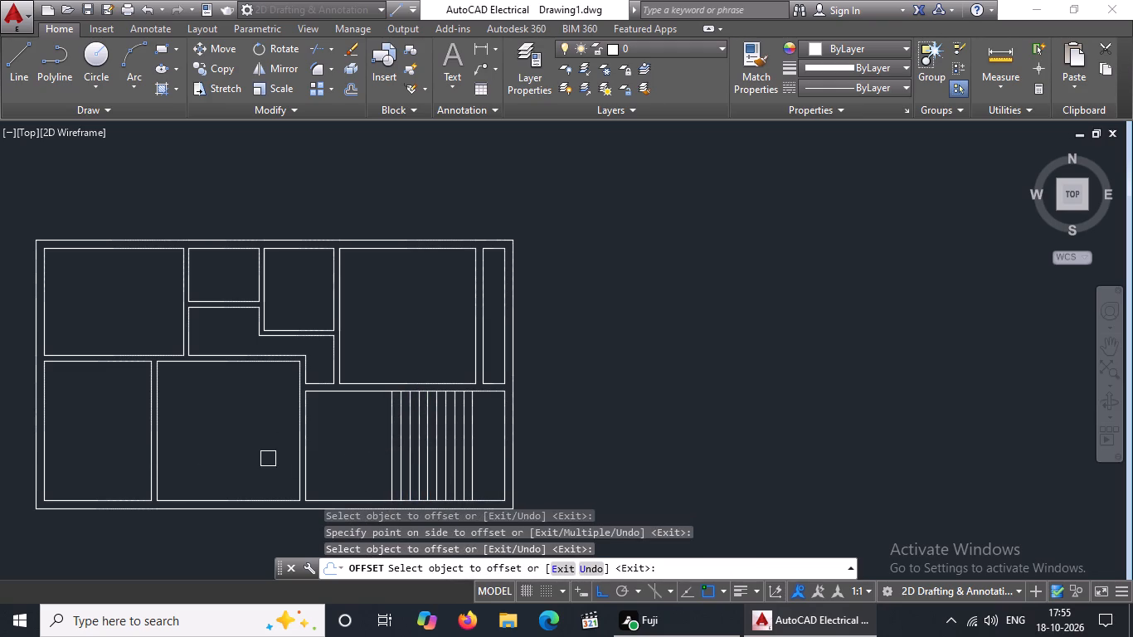
drag(391, 442, 373, 449)
drag(318, 460, 343, 448)
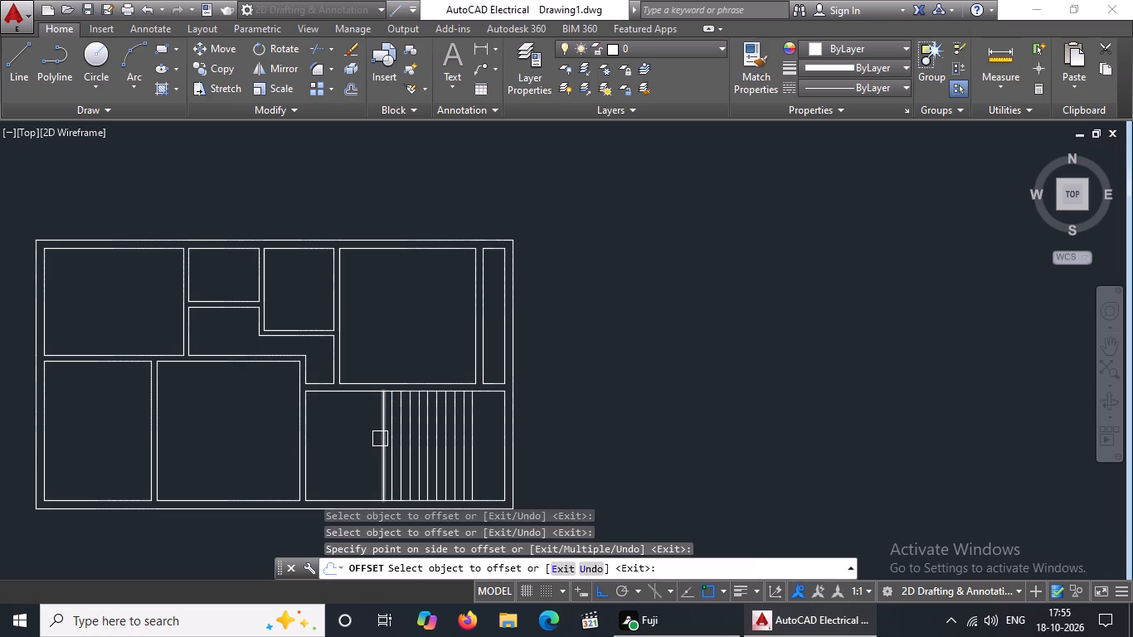
drag(381, 439, 323, 459)
drag(289, 461, 327, 449)
drag(373, 435, 352, 445)
drag(311, 454, 333, 447)
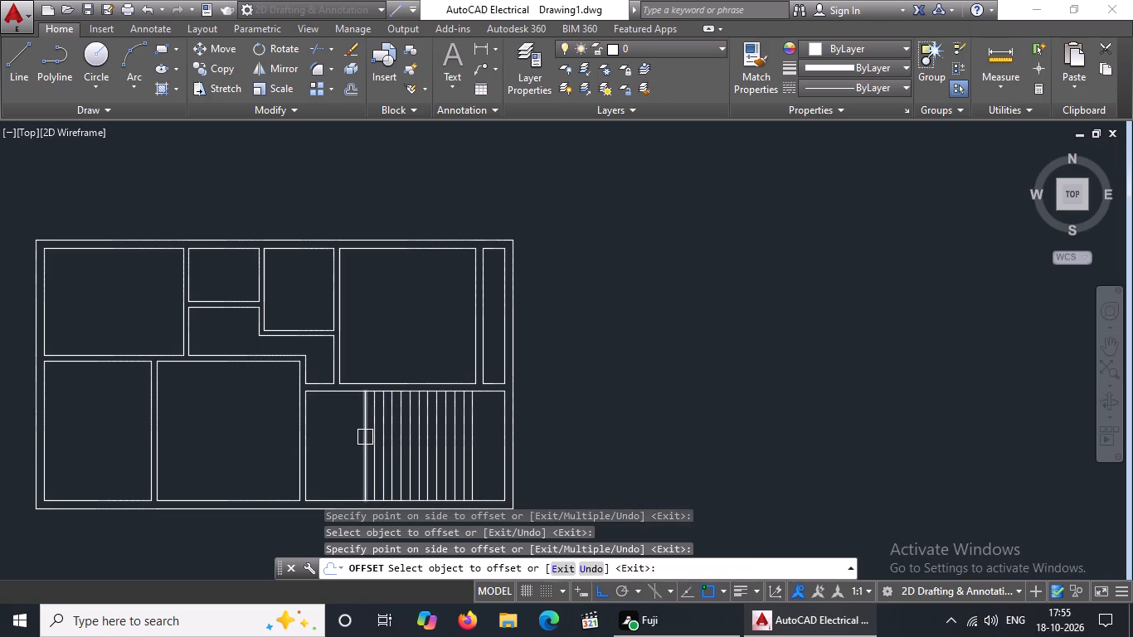
click(367, 436)
click(316, 449)
drag(355, 440, 305, 459)
click(300, 460)
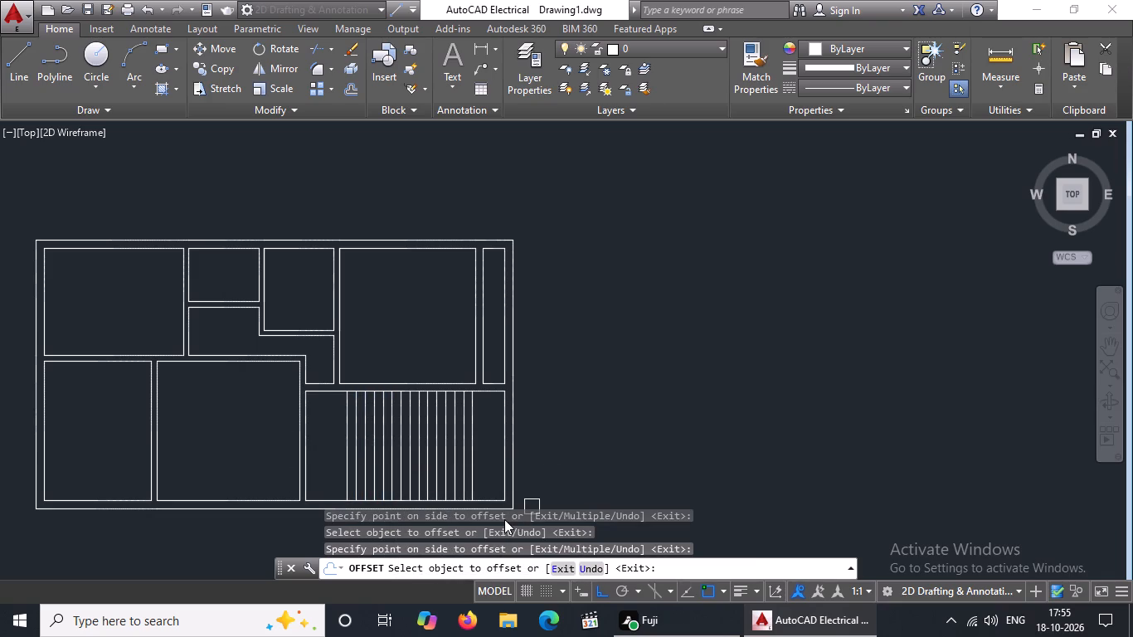
key(Escape)
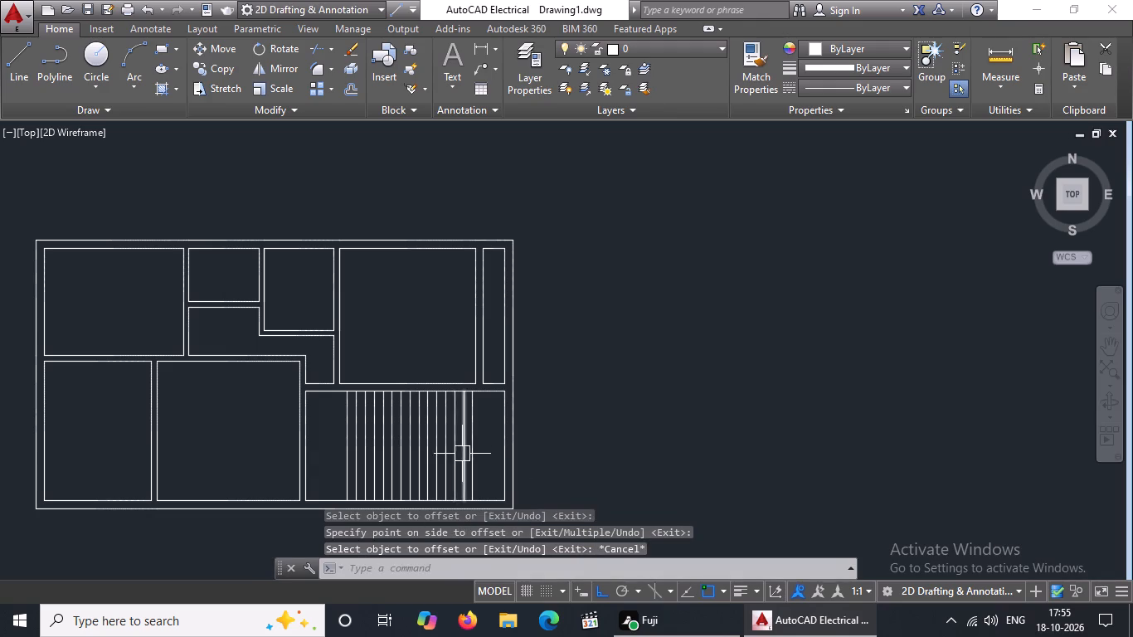
Erase the easternmost tread line of the staircase in the lower-right room.
scroll(463, 455, up, 3)
click(493, 455)
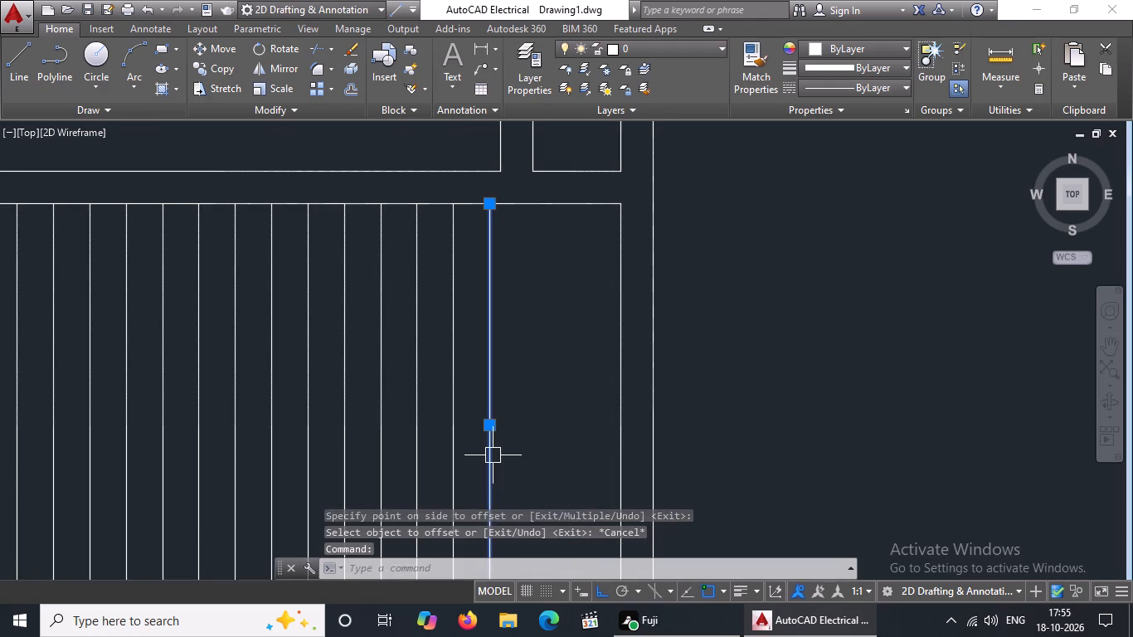
key(Delete)
scroll(515, 450, down, 3)
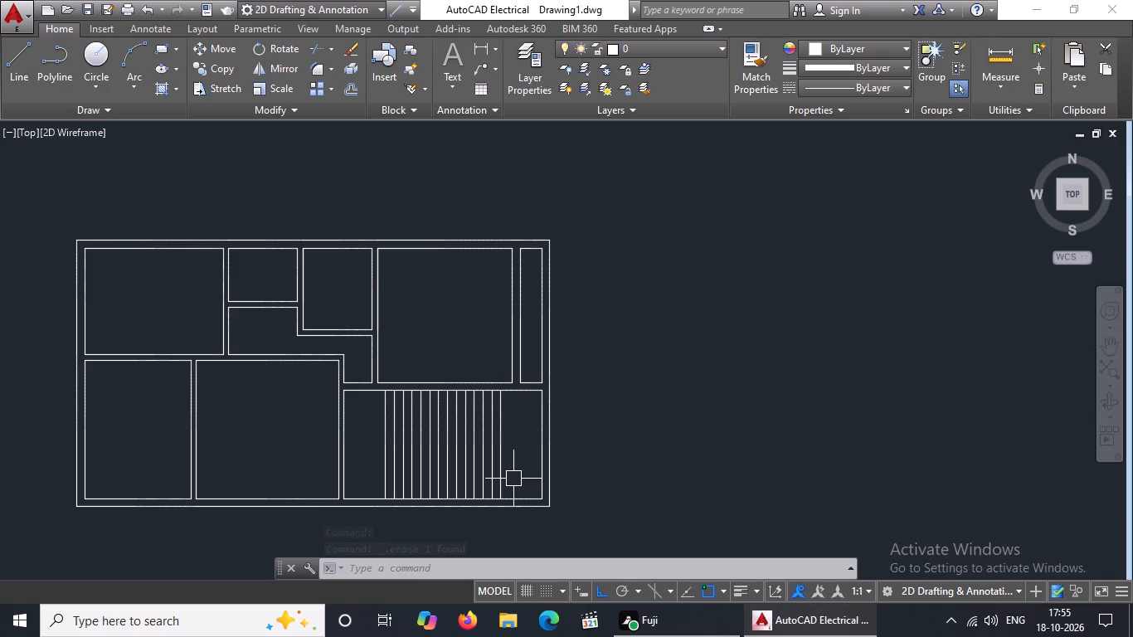
Draw a horizontal line across the staircase from the midpoint of the westernmost tread line to the easternmost one.
click(26, 72)
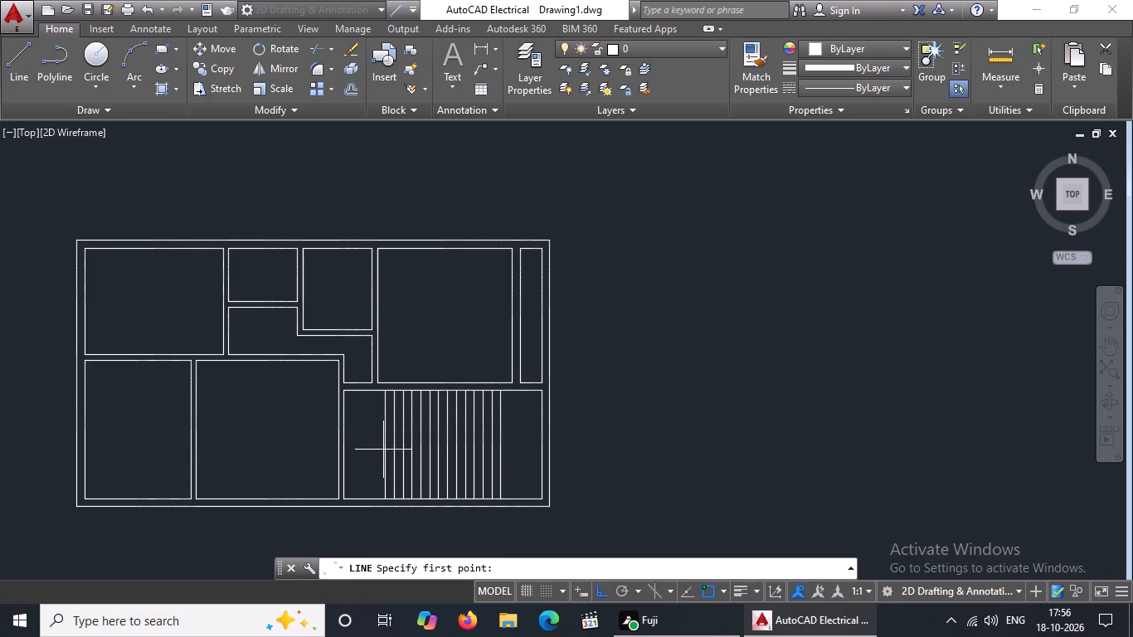
drag(388, 445, 398, 445)
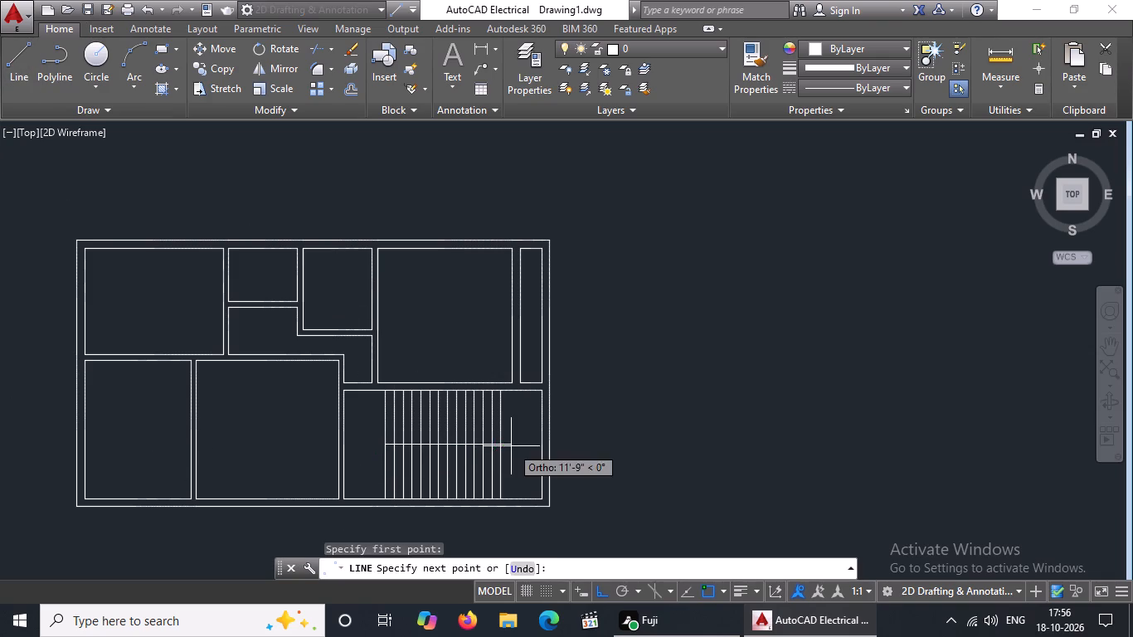
click(501, 444)
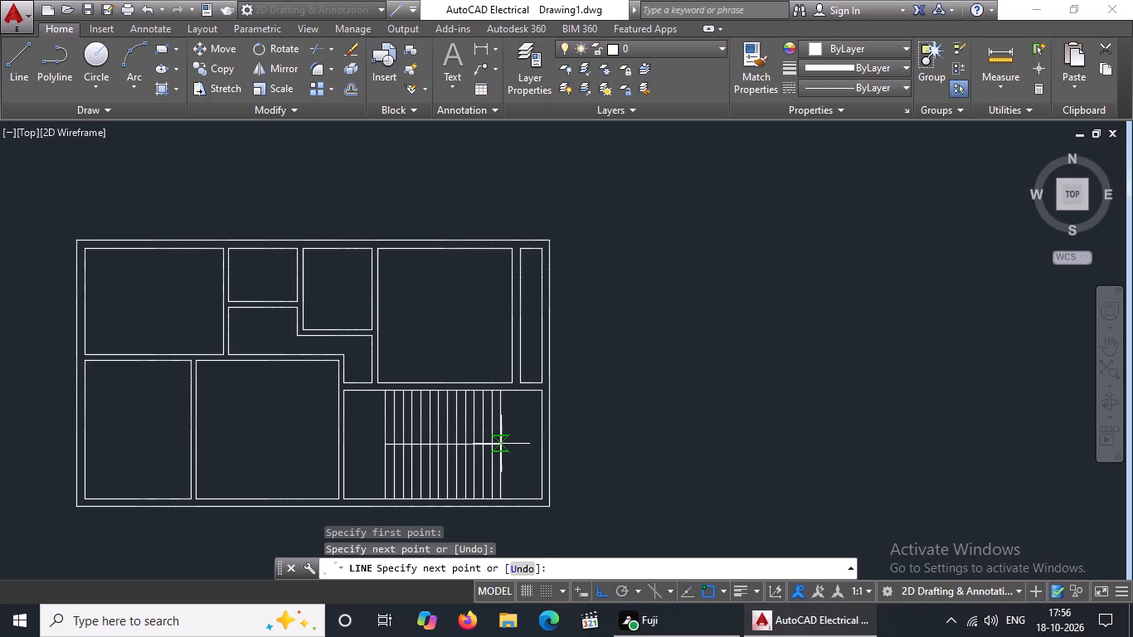
key(Escape)
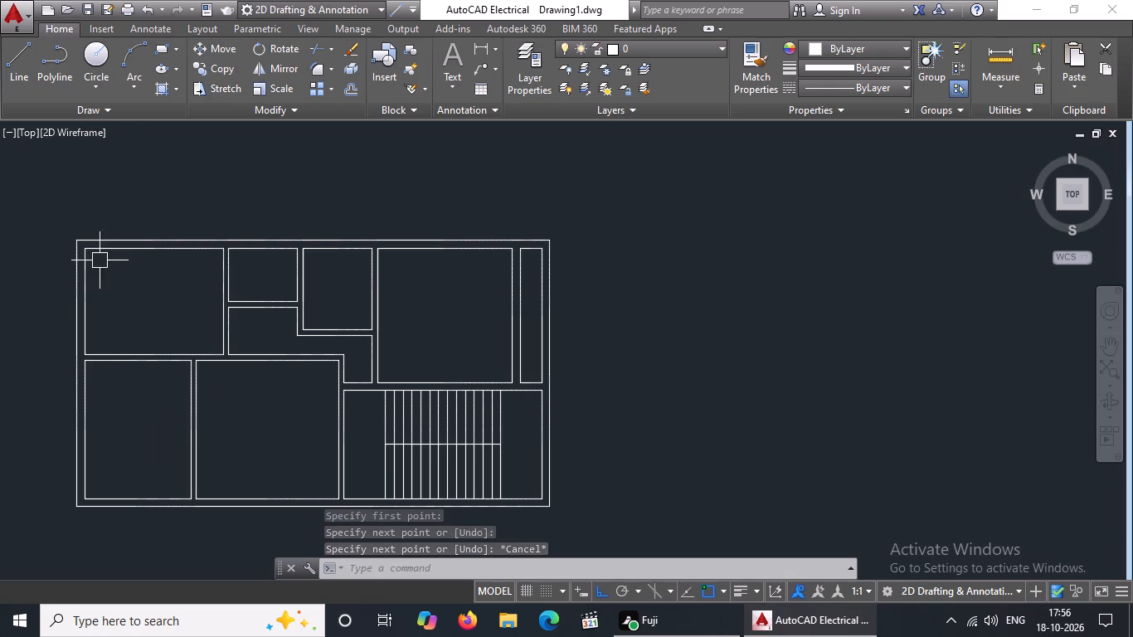
Draw a 9" line across the outer wall from the midpoint of the upper-left room's left inner wall line.
click(14, 66)
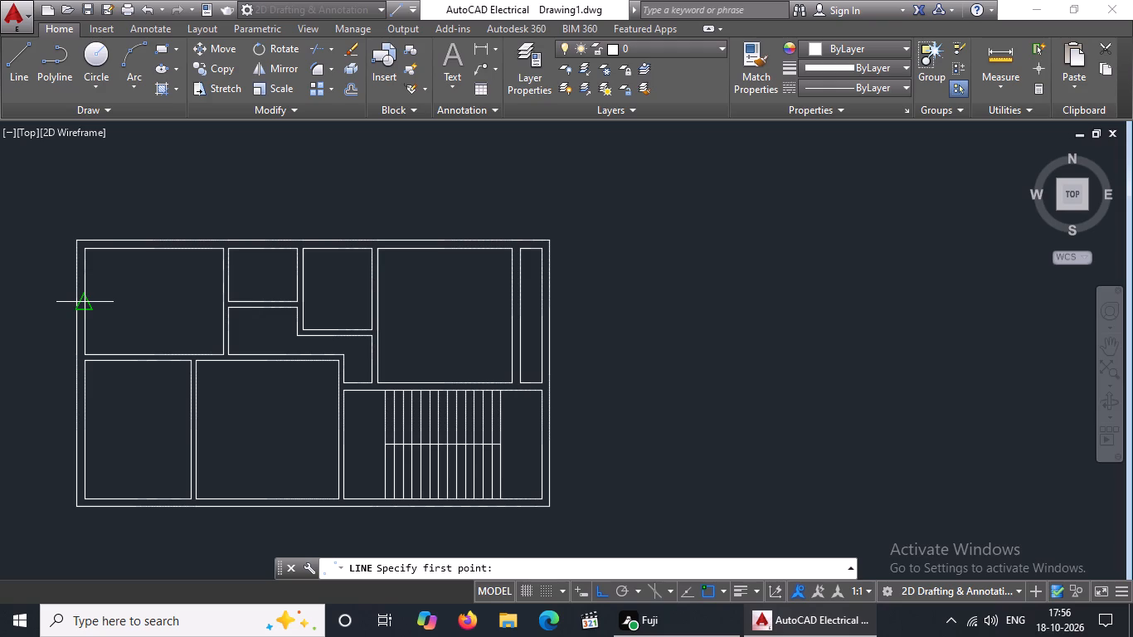
click(84, 304)
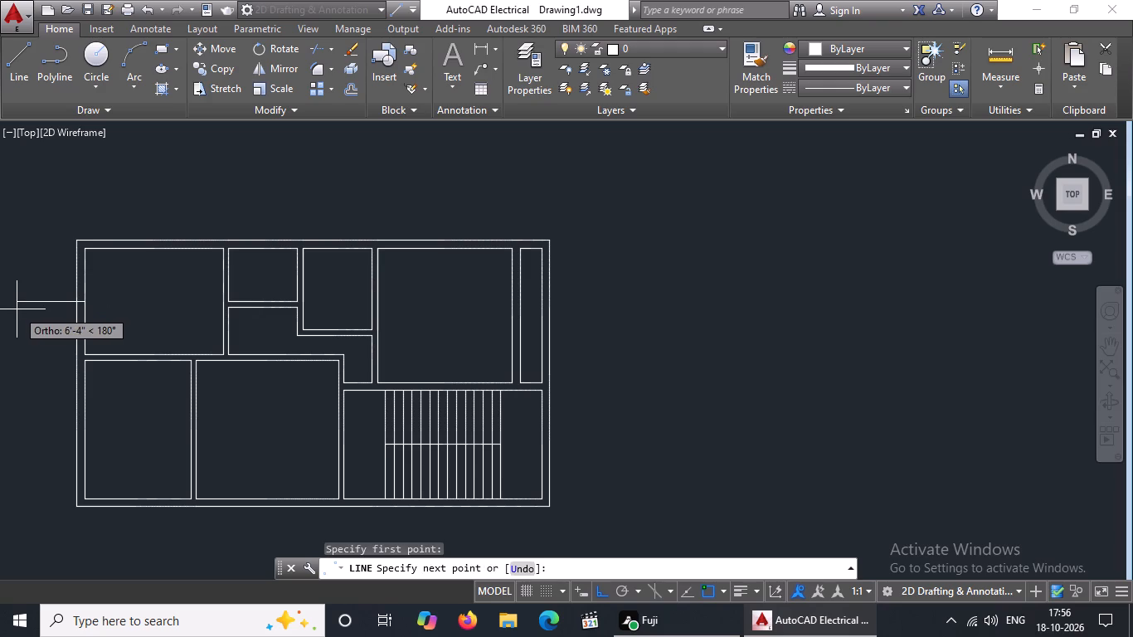
key(9)
key(shift+quotedbl)
key(Return)
key(Return)
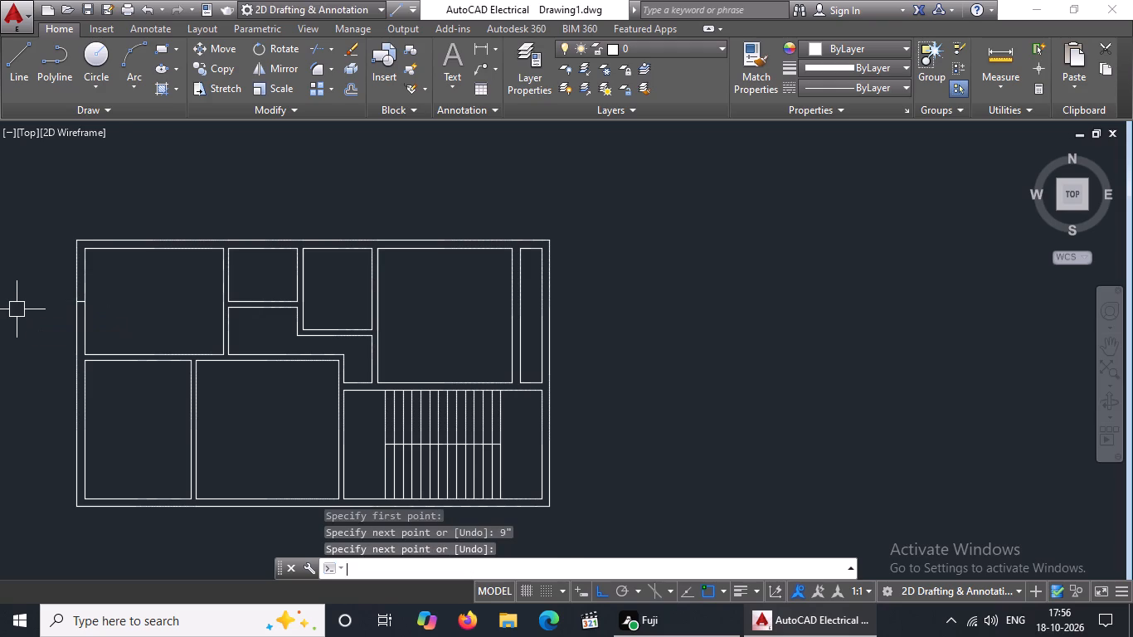
Draw a 9" line across the outer wall from the midpoint of the lower-left room's left inner wall line.
click(9, 67)
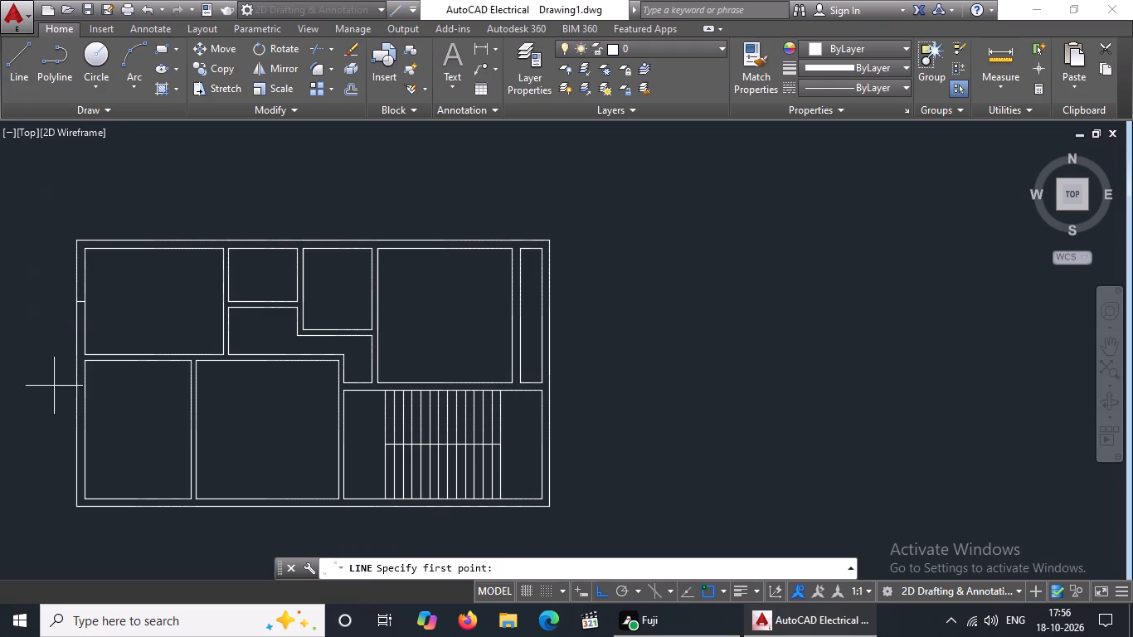
click(85, 429)
text(9")
key(Return)
key(Return)
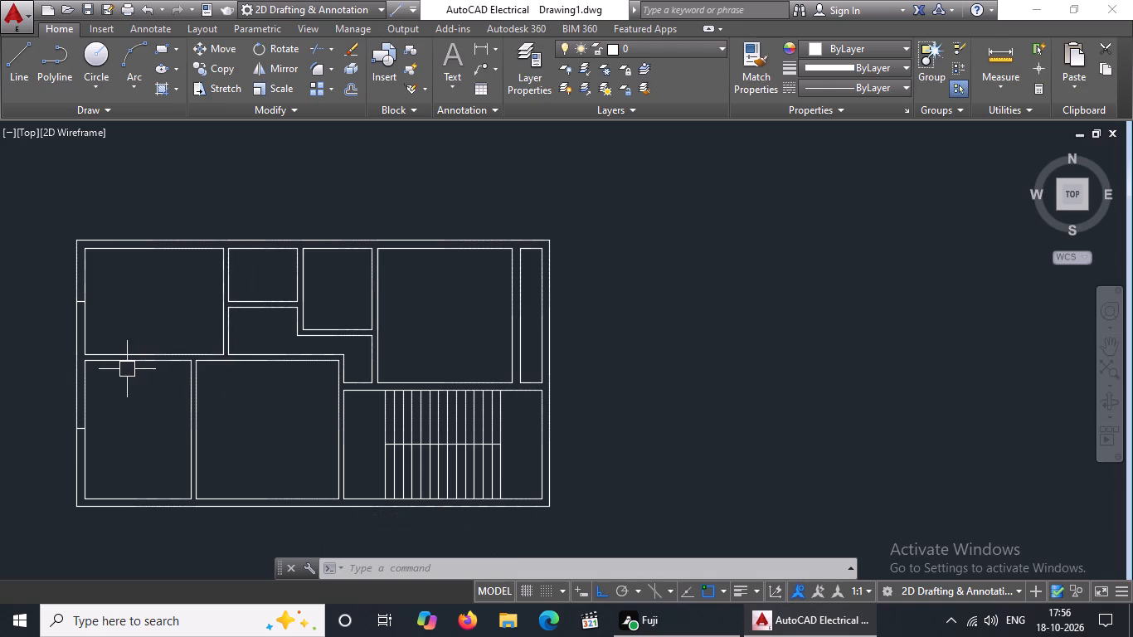
Draw a 9" line across the top outer wall from the upper midpoint of the small room beside the upper-left room.
click(21, 77)
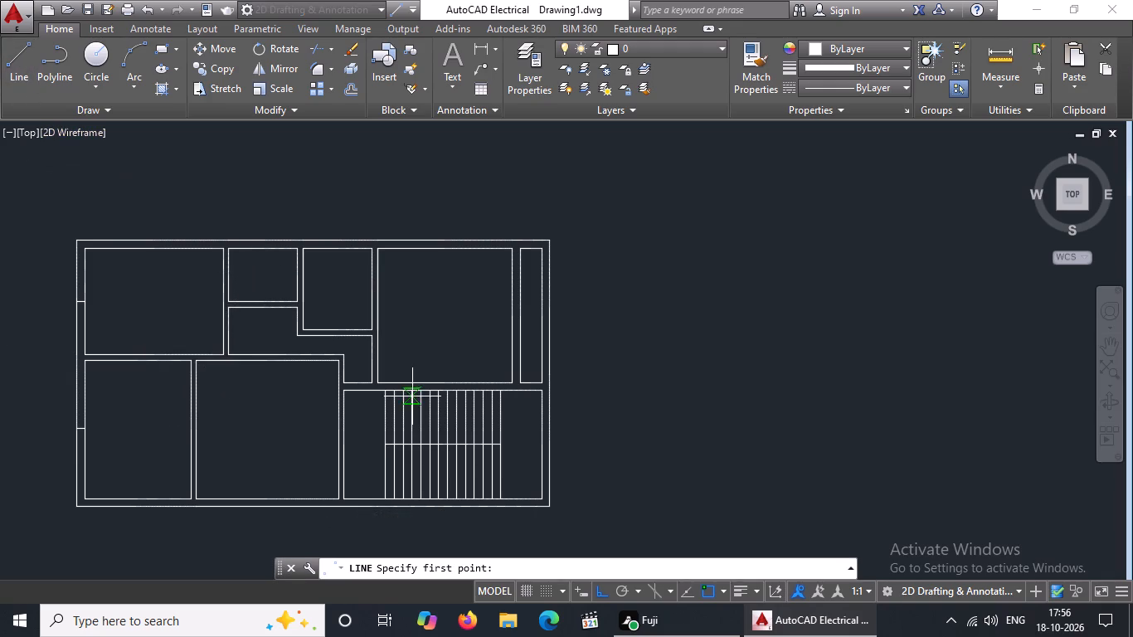
click(261, 250)
key(9)
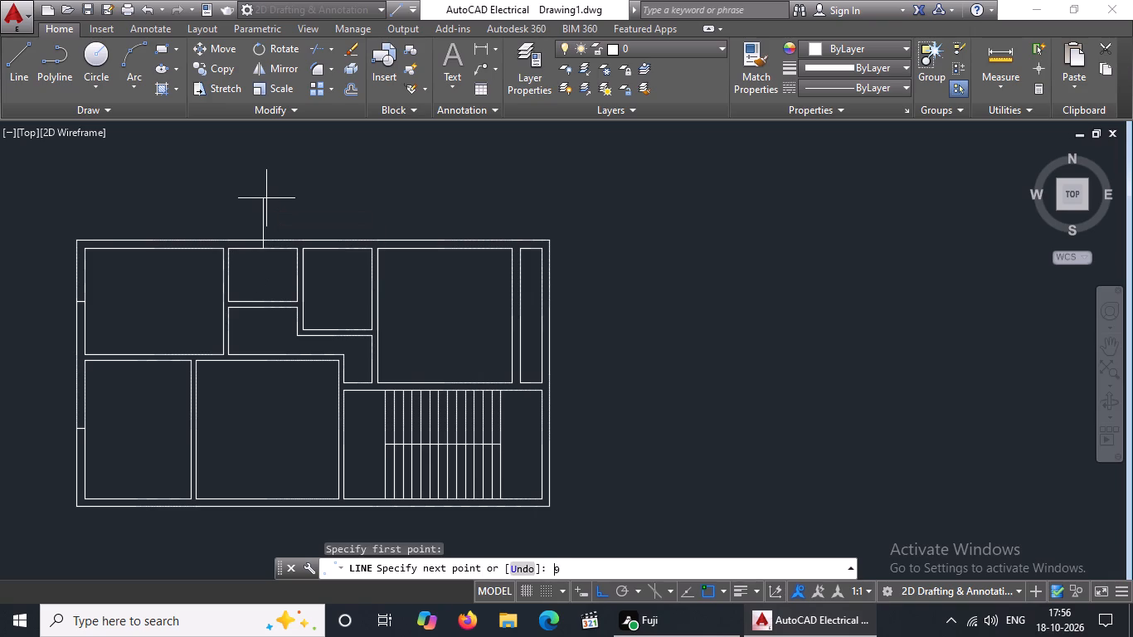
key(shift+quotedbl)
key(Return)
key(Return)
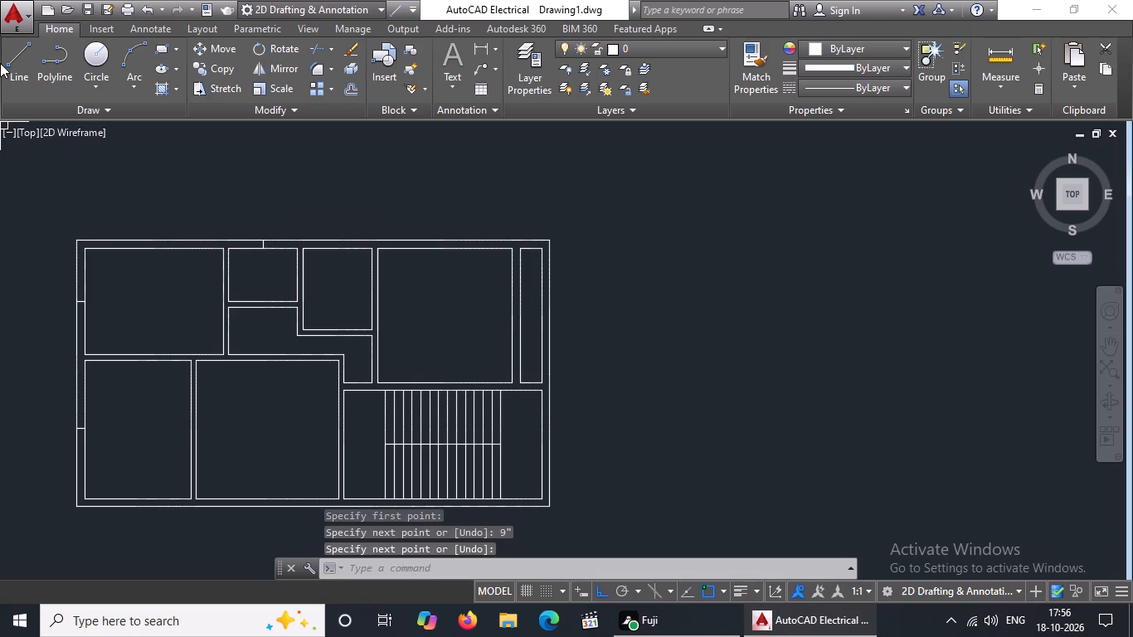
Draw a 9" line across the top outer wall from the upper midpoint of the room west of the large room.
click(2, 58)
click(9, 61)
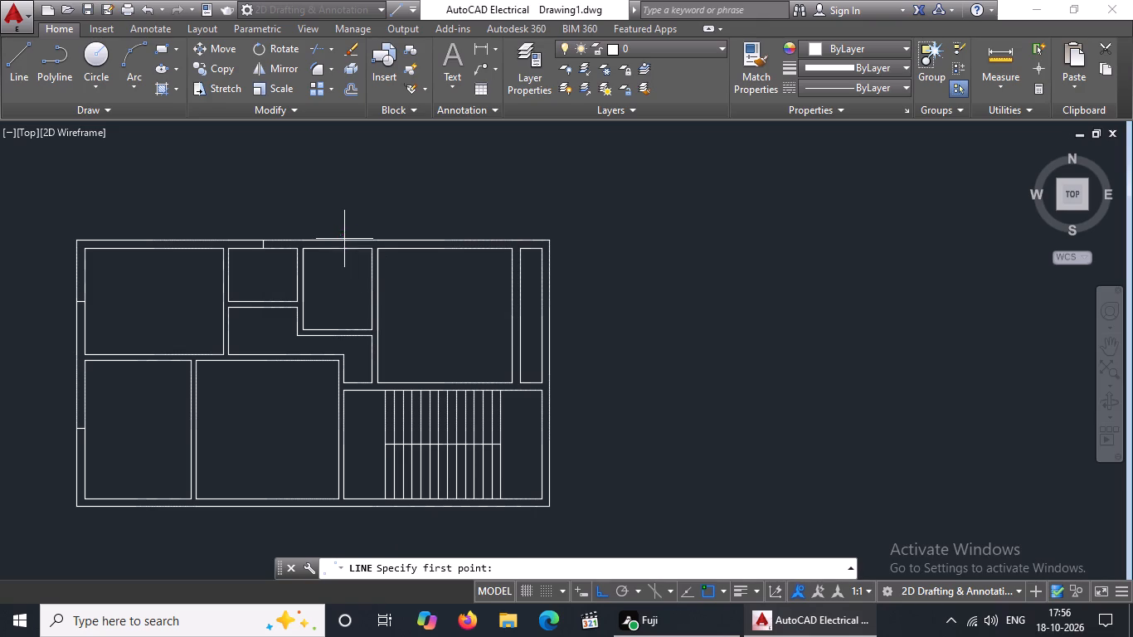
click(338, 252)
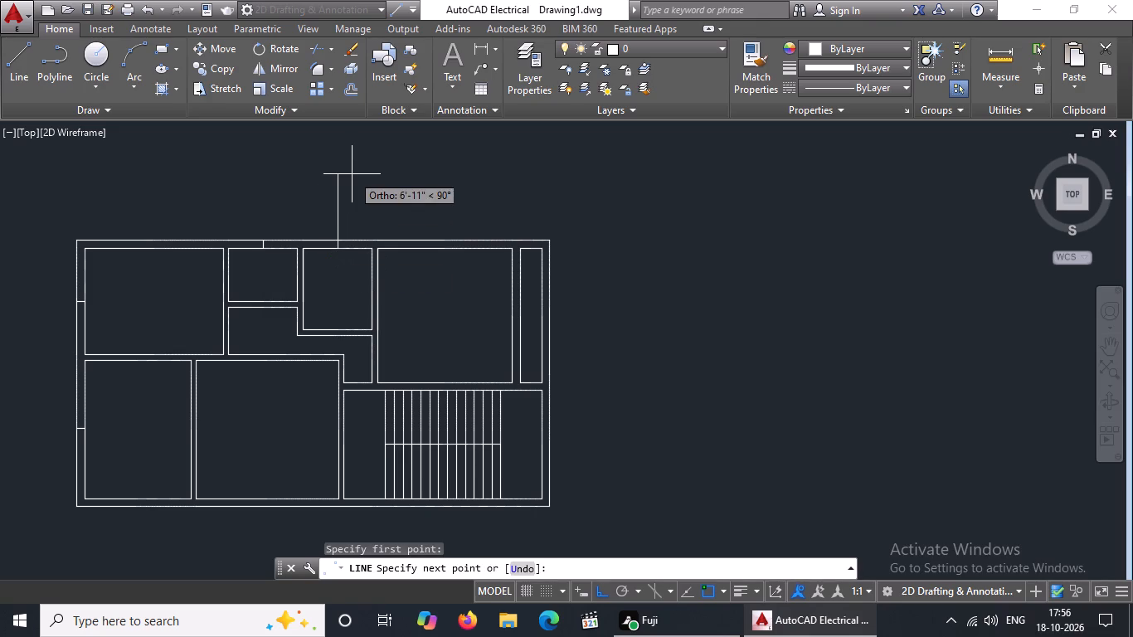
key(9)
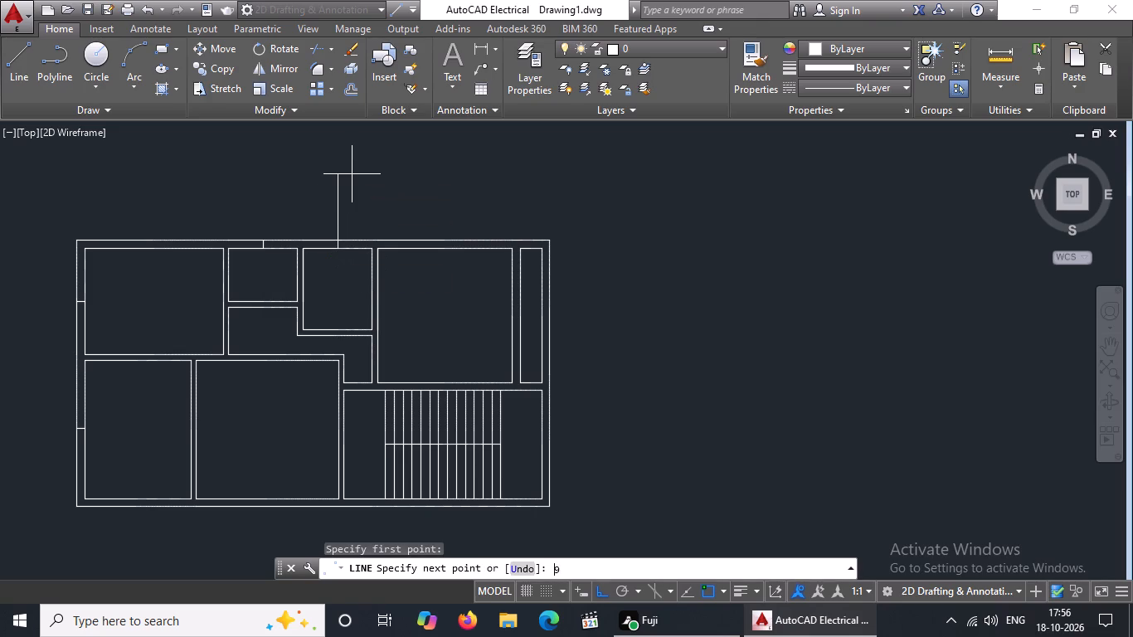
key(shift+quotedbl)
key(Return)
key(Return)
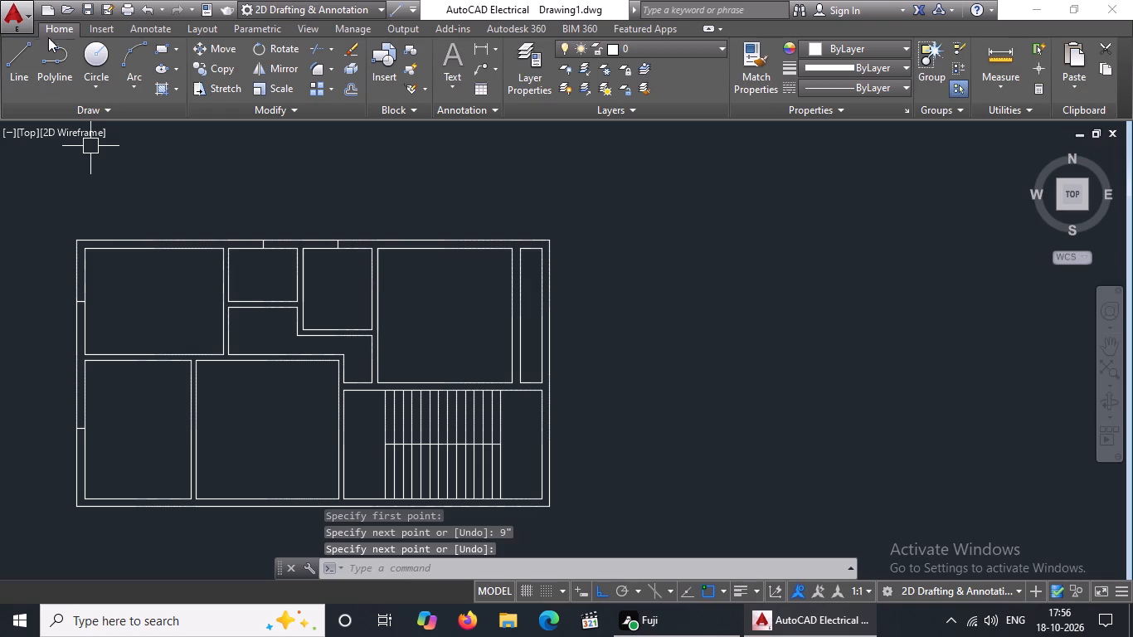
Draw a 9" line across the bottom outer wall from the midpoint of the lower-middle room's bottom inner wall line.
click(7, 64)
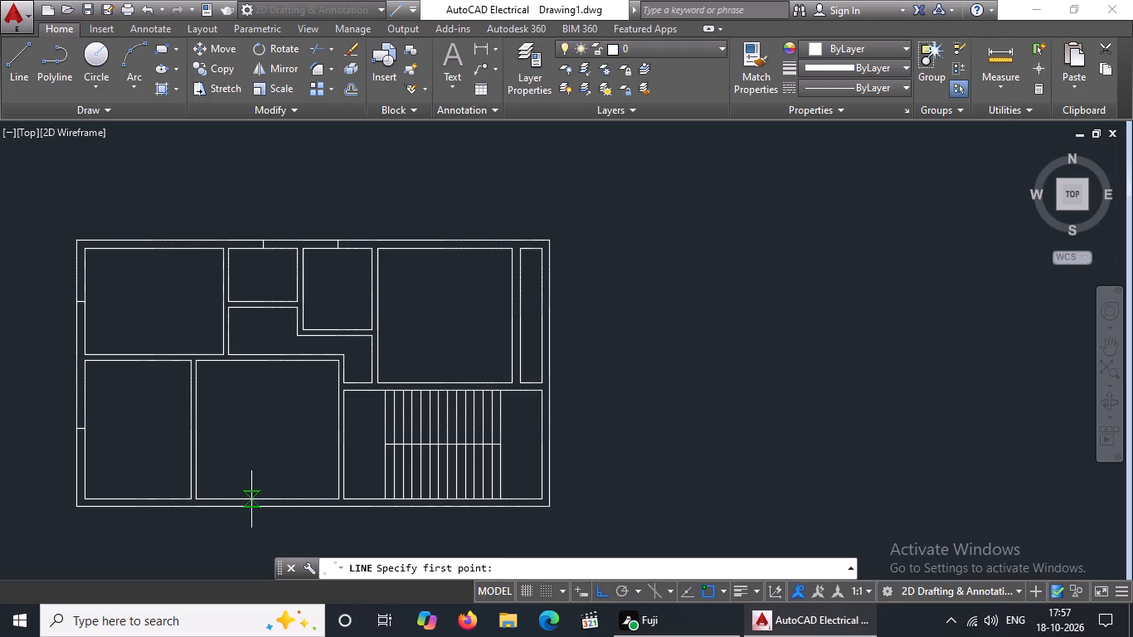
key(Escape)
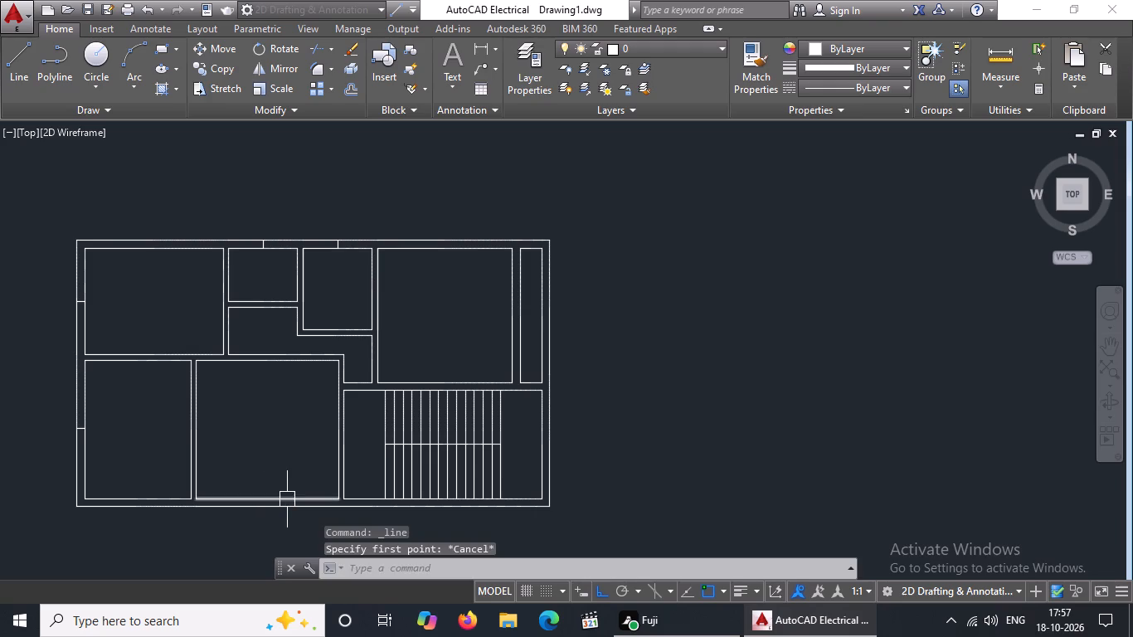
scroll(287, 498, up, 1)
scroll(287, 498, down, 3)
scroll(284, 508, up, 3)
scroll(730, 406, down, 6)
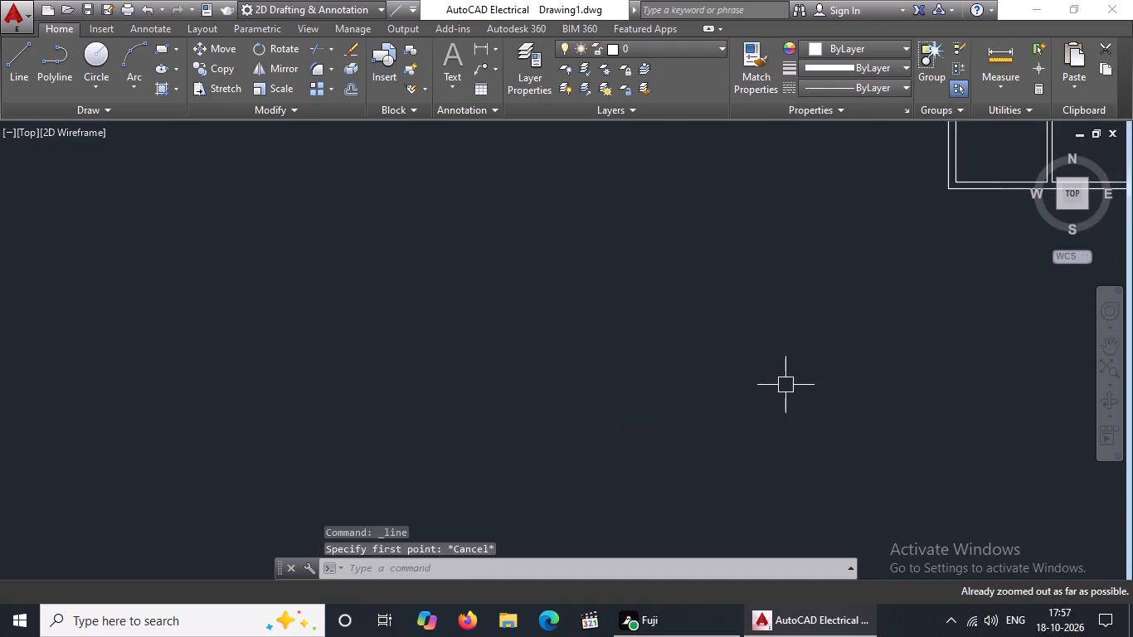
middle_drag(810, 375, 117, 527)
scroll(466, 260, up, 1)
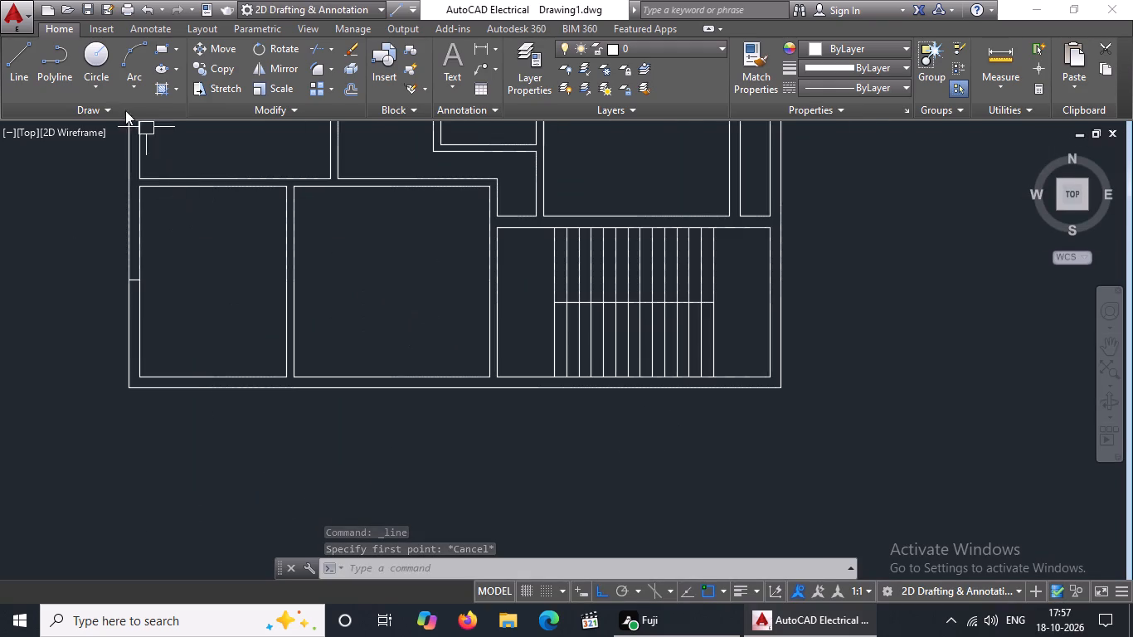
click(36, 68)
click(26, 75)
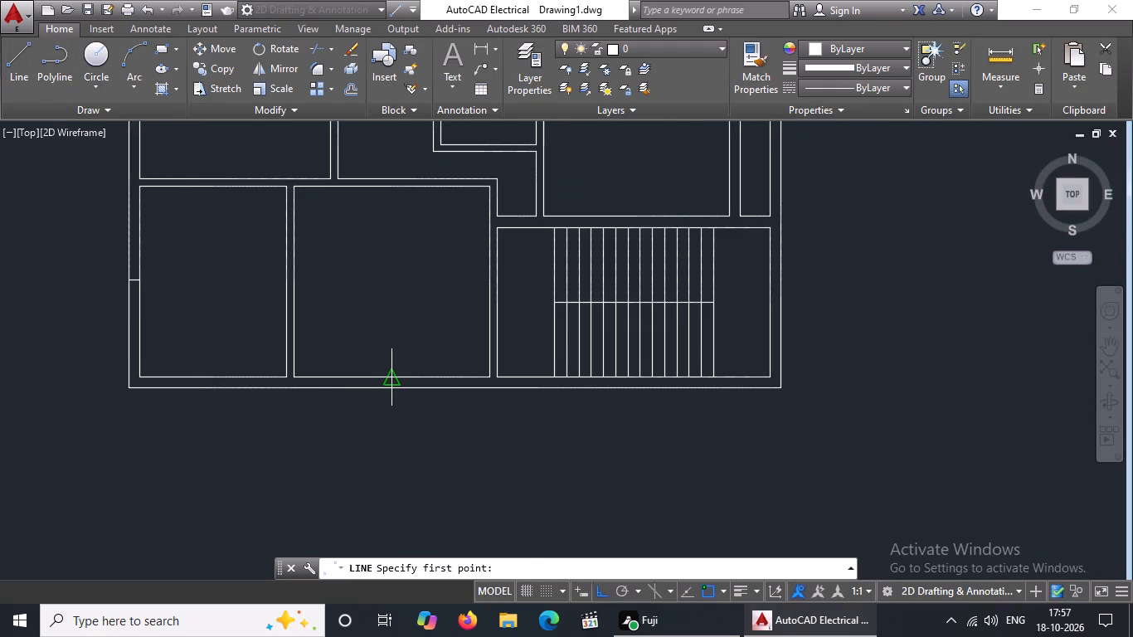
click(385, 377)
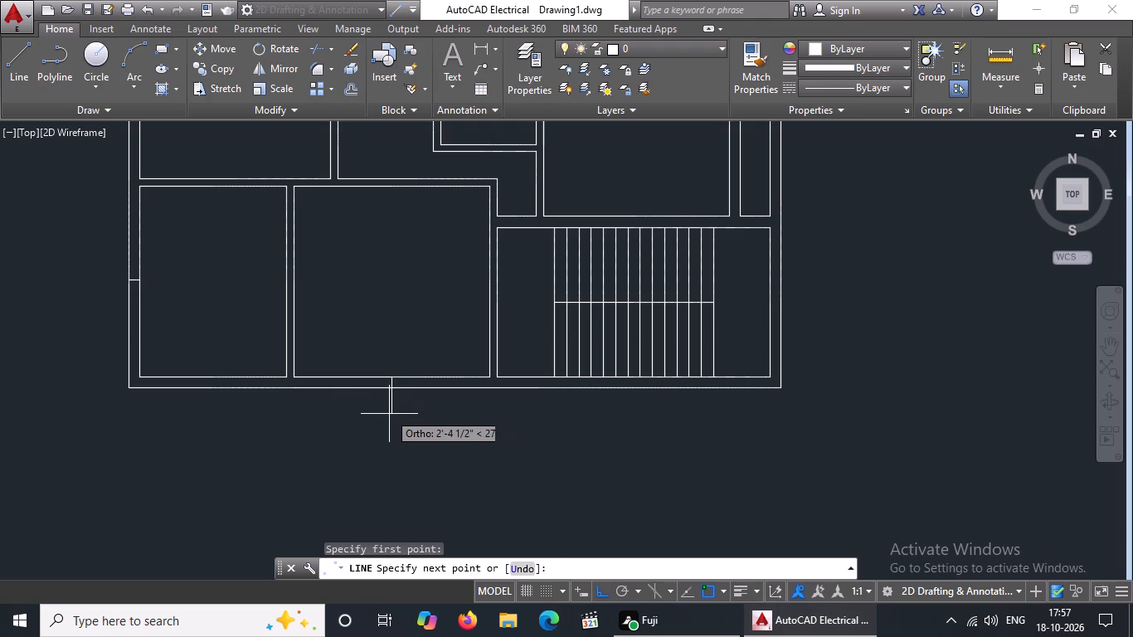
key(9)
key(shift+quotedbl)
key(Return)
key(Return)
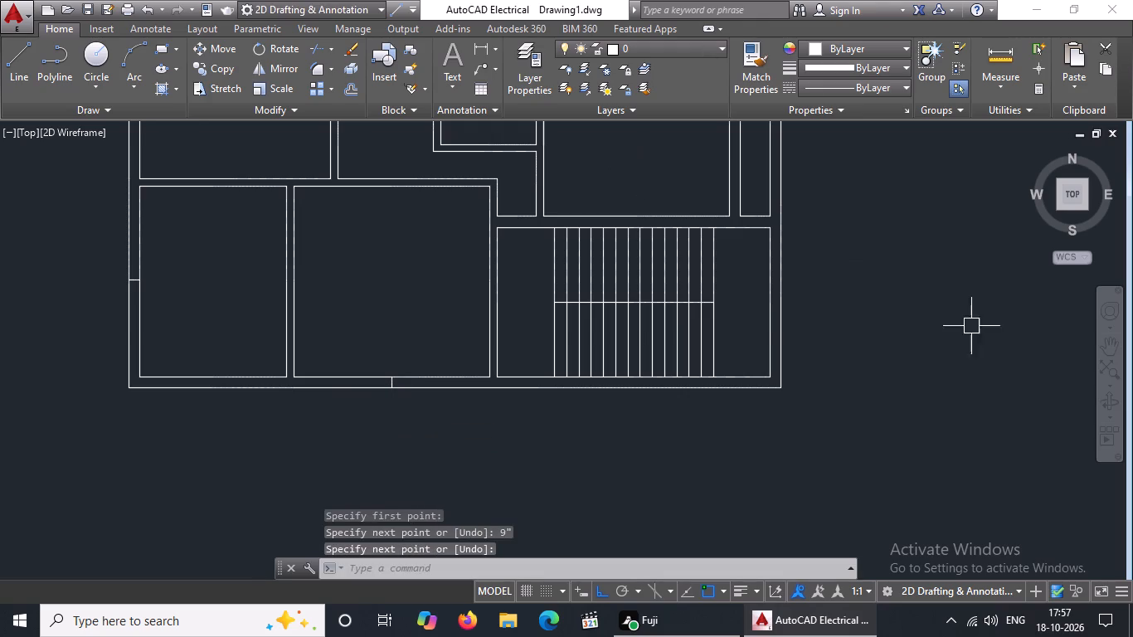
Draw a 9" line across the wall between the large upper-right room and the narrow strip, from the large room's east wall midpoint.
scroll(789, 329, down, 1)
middle_drag(790, 324, 789, 338)
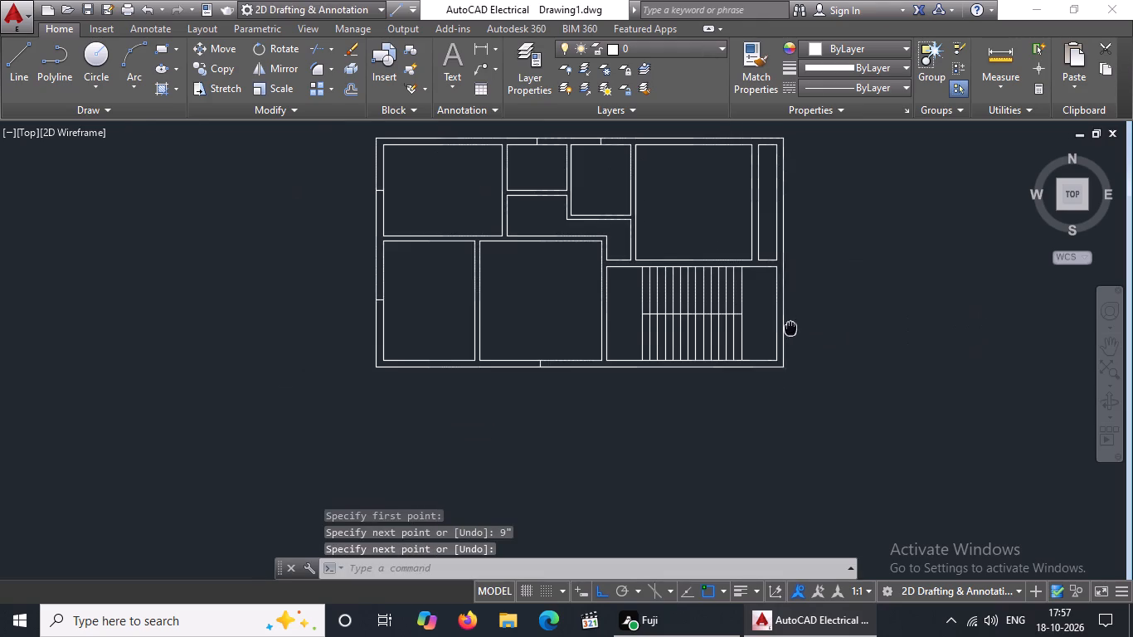
middle_drag(789, 338, 782, 374)
click(14, 59)
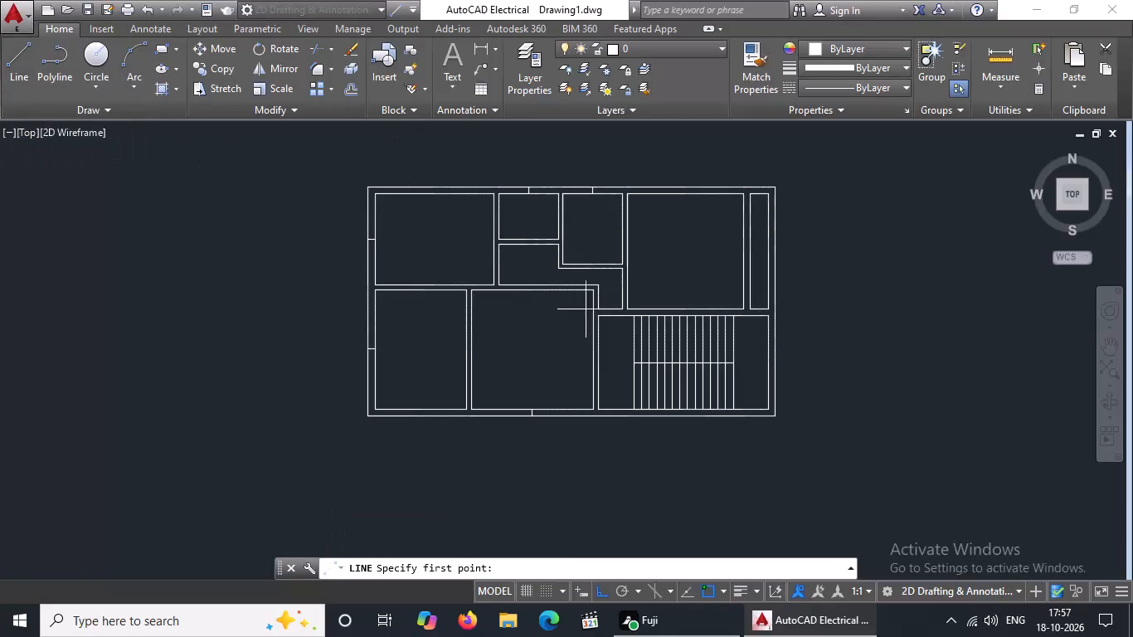
drag(744, 254, 752, 254)
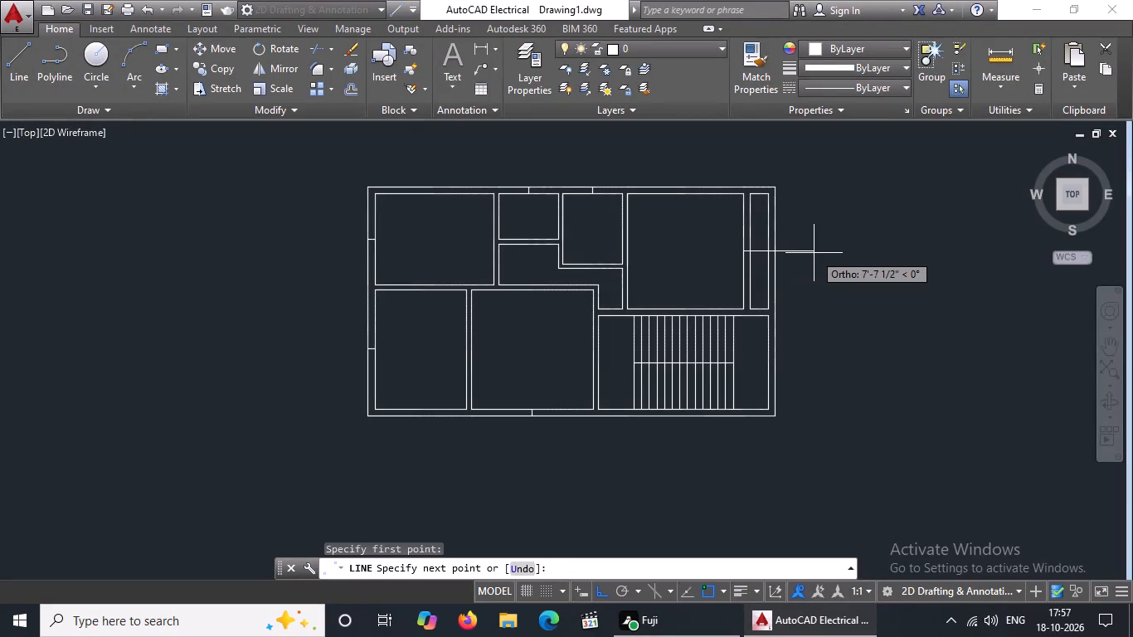
key(9)
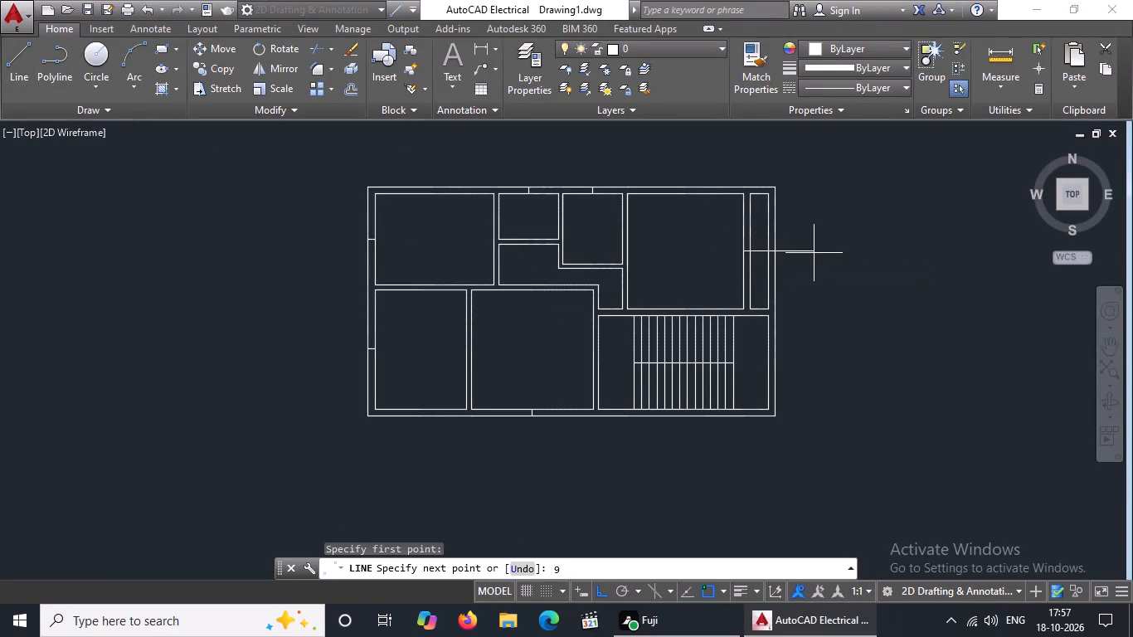
key(shift+quotedbl)
key(Return)
key(Return)
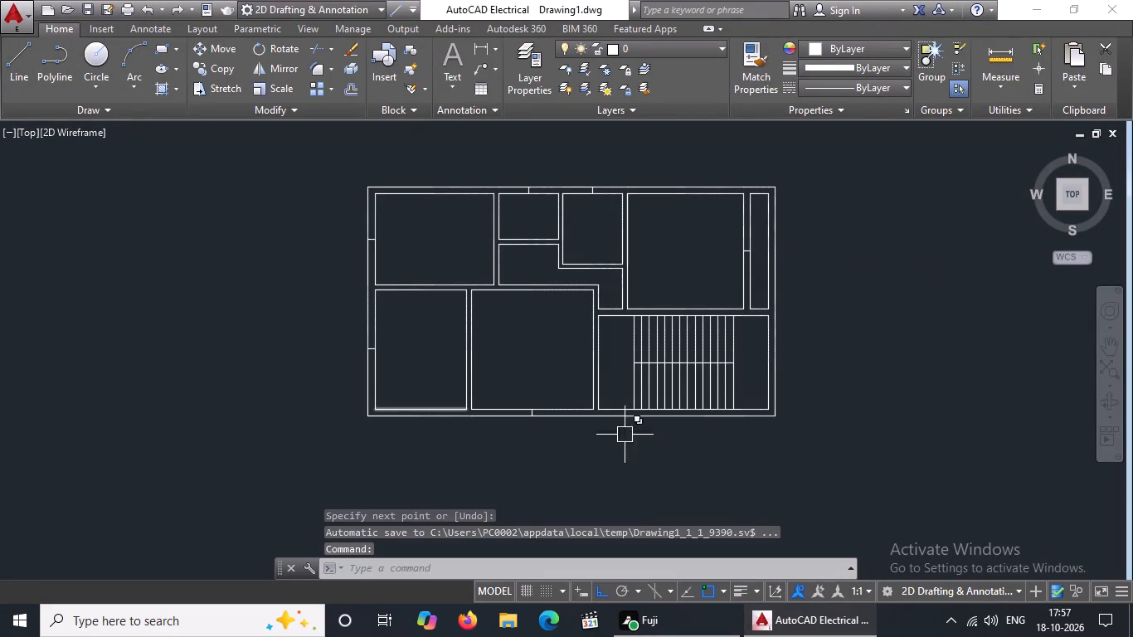
key(Escape)
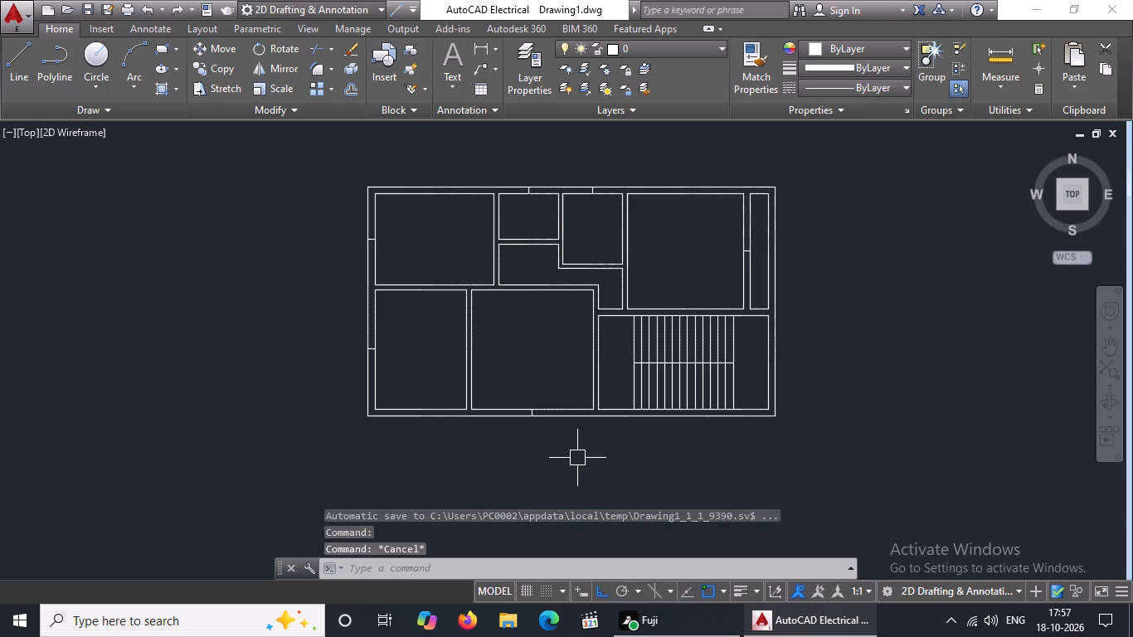
Draw a 6" line across the bottom end of the wall between the lower-middle room and the staircase room.
click(21, 73)
scroll(602, 421, up, 2)
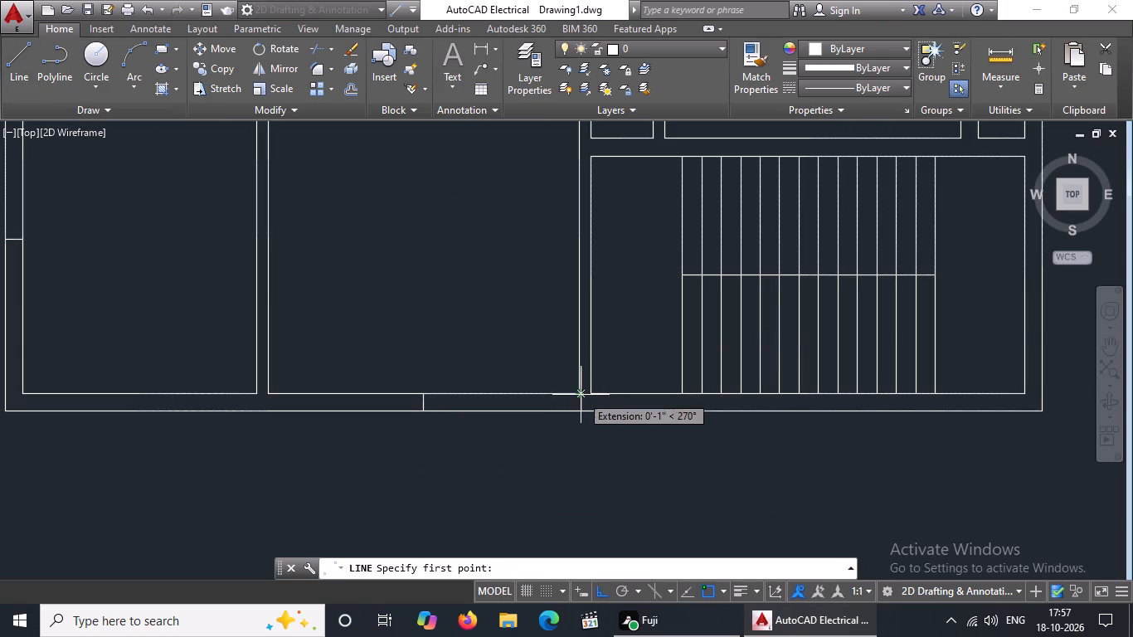
click(580, 399)
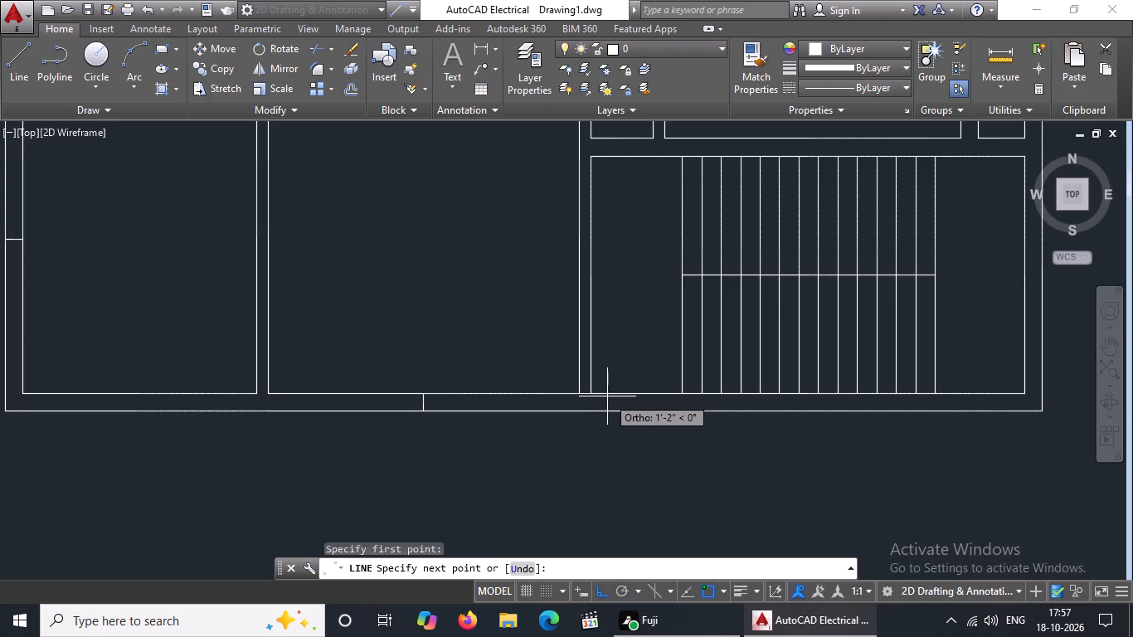
key(6)
key(shift+quotedbl)
key(Return)
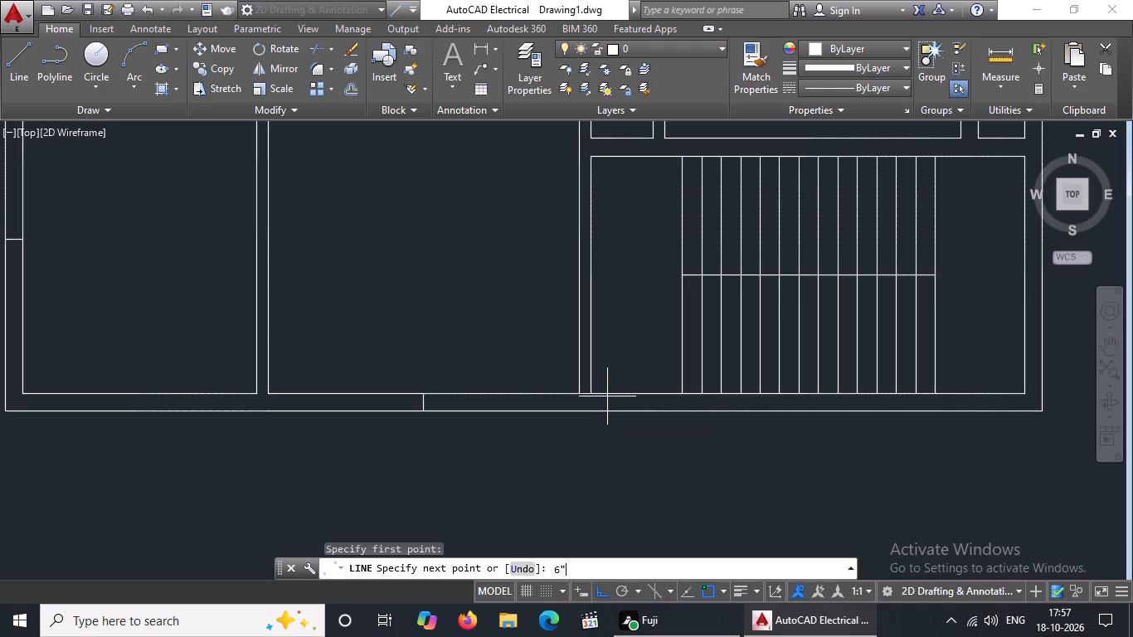
key(Return)
key(Escape)
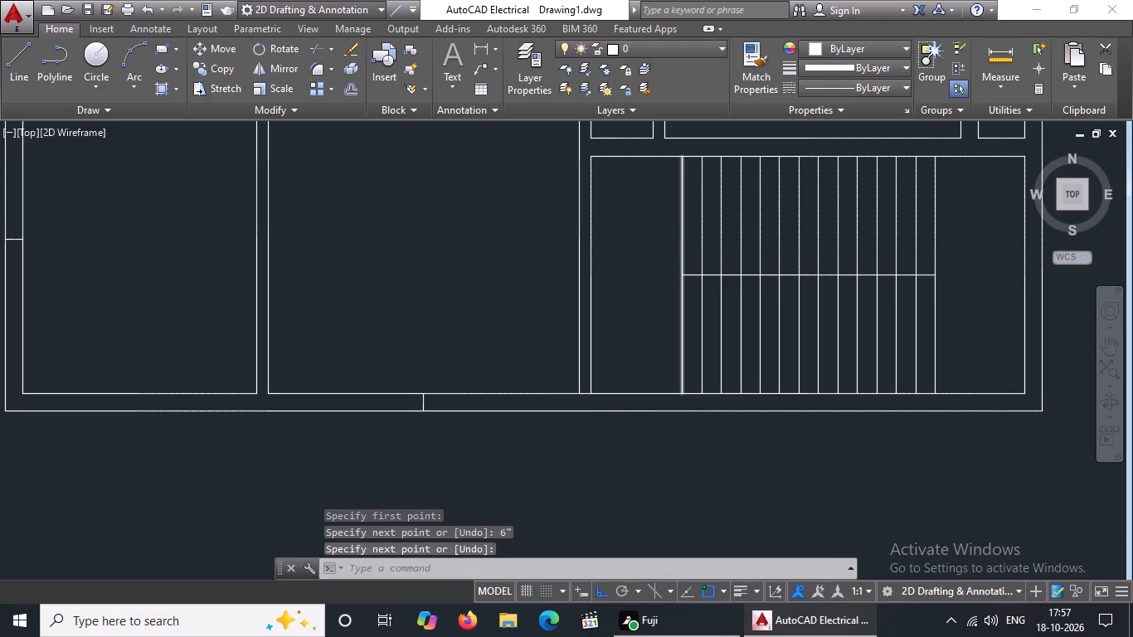
Offset the short line at the bottom of the lower-middle room's east wall 4' upward within the wall.
key(o)
key(Return)
text(4')
key(Return)
scroll(599, 377, up, 3)
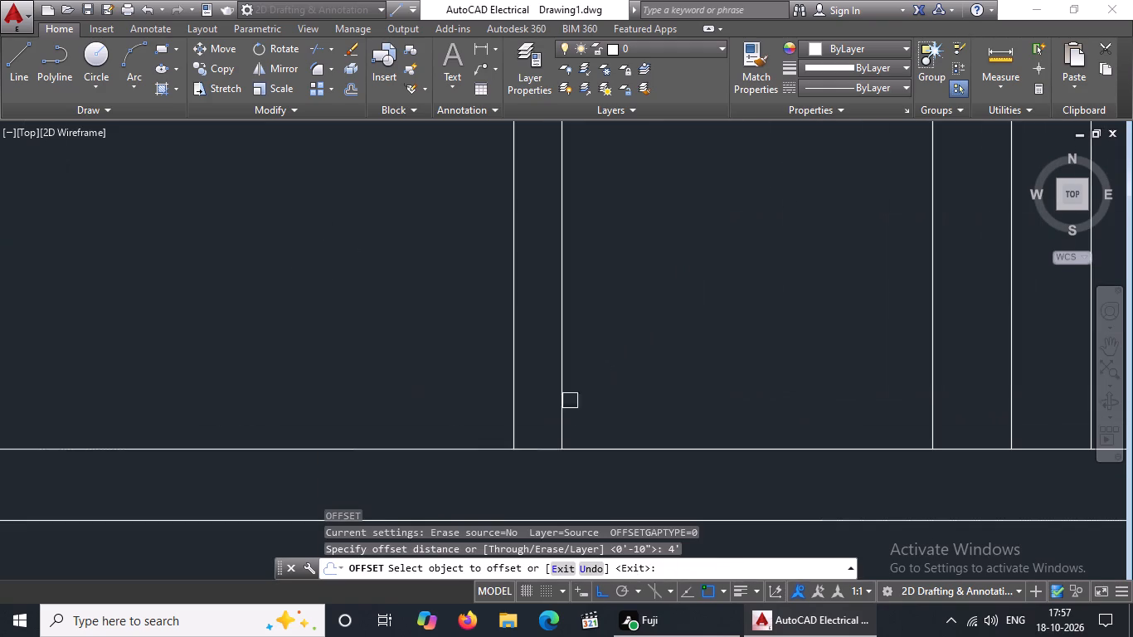
click(528, 450)
click(550, 285)
scroll(550, 312, down, 4)
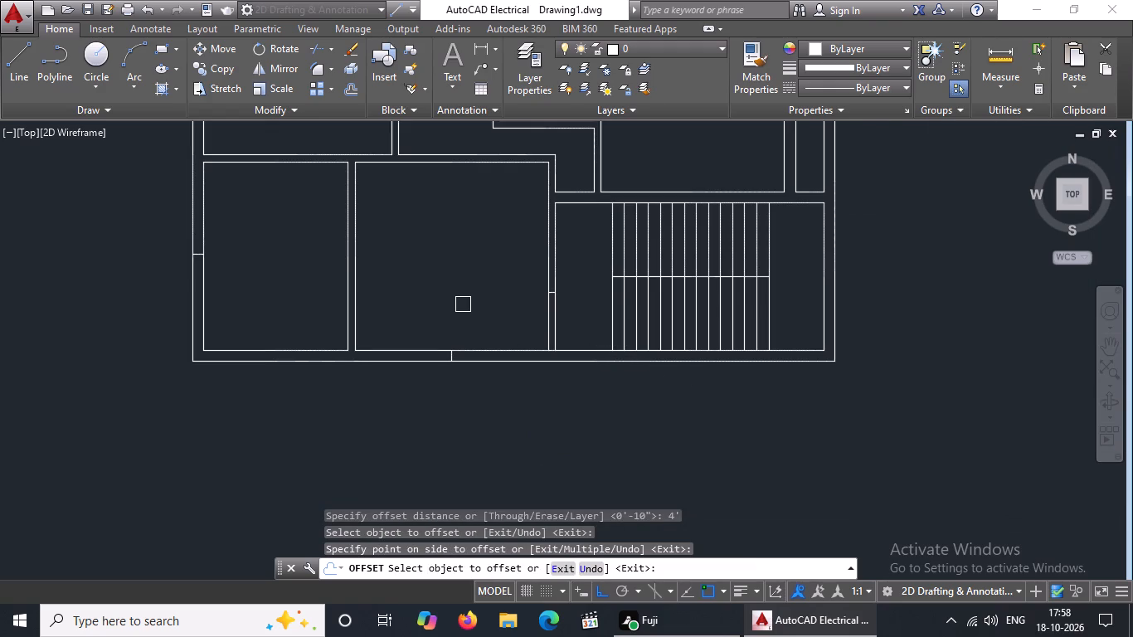
middle_drag(463, 304, 479, 414)
key(Escape)
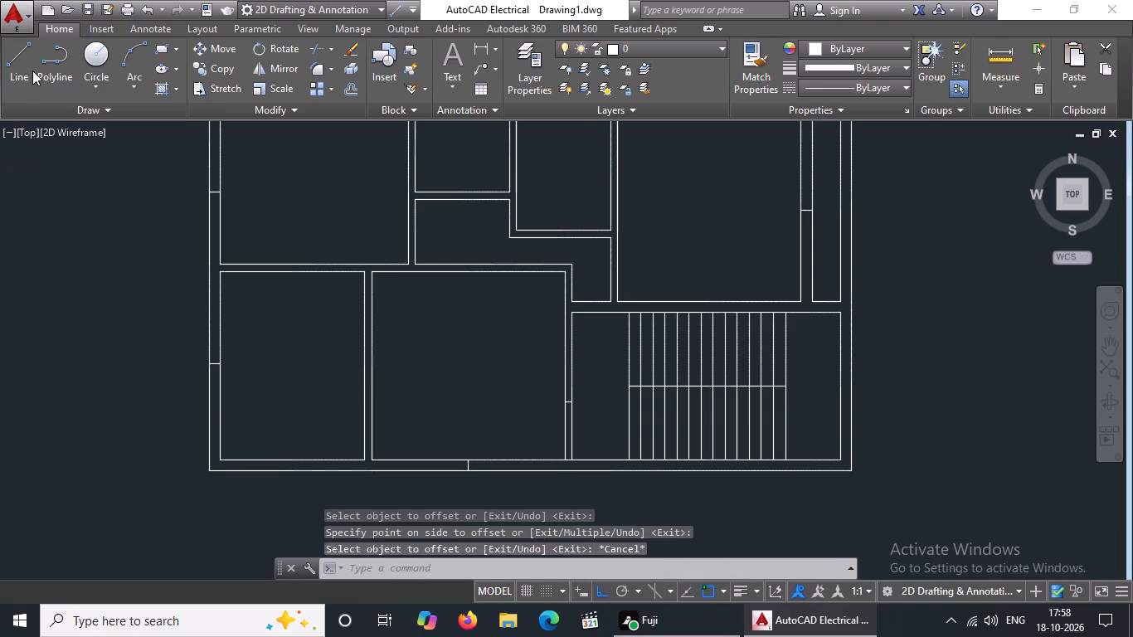
Draw a 6" line across the top end of the wall between the lower-left and lower-middle rooms.
click(32, 71)
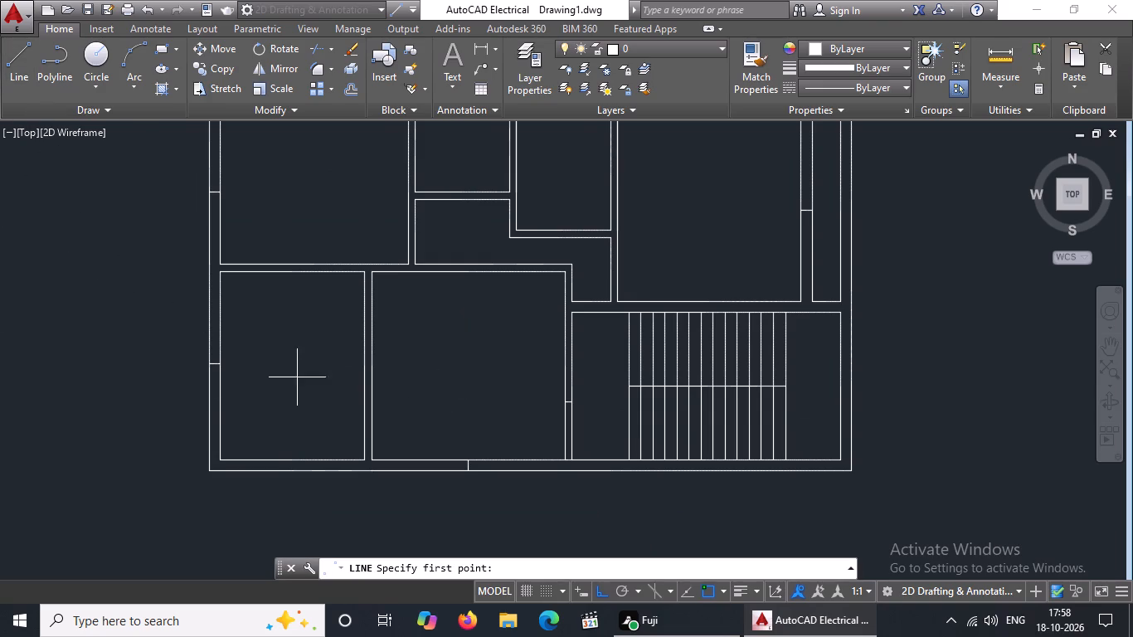
scroll(345, 282, up, 1)
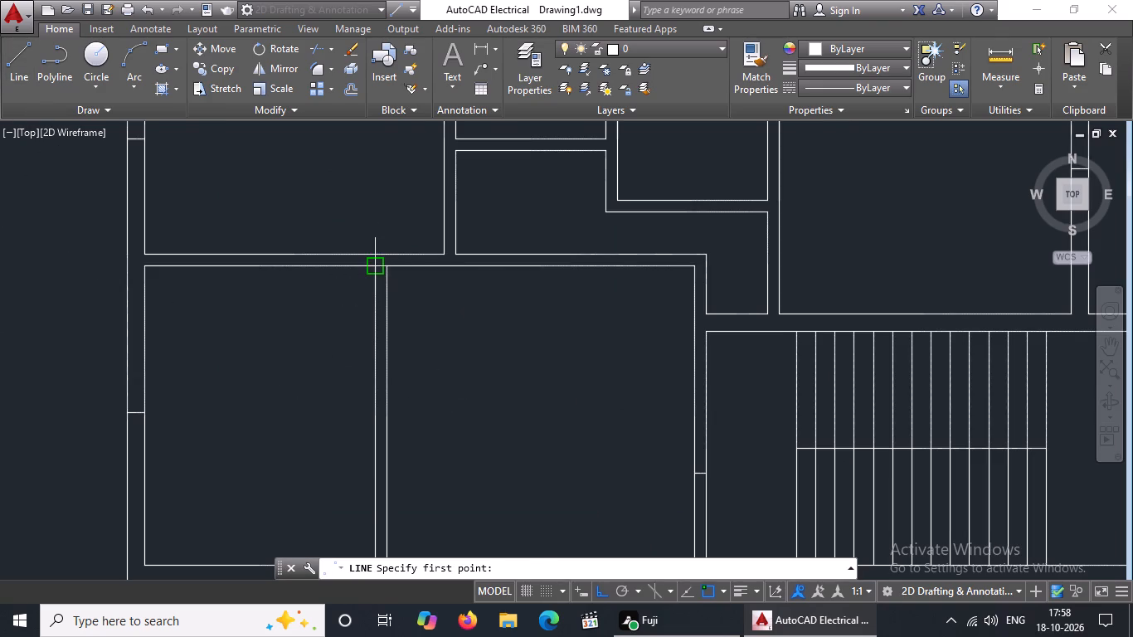
drag(373, 266, 383, 266)
text(6")
key(Return)
key(Return)
key(Escape)
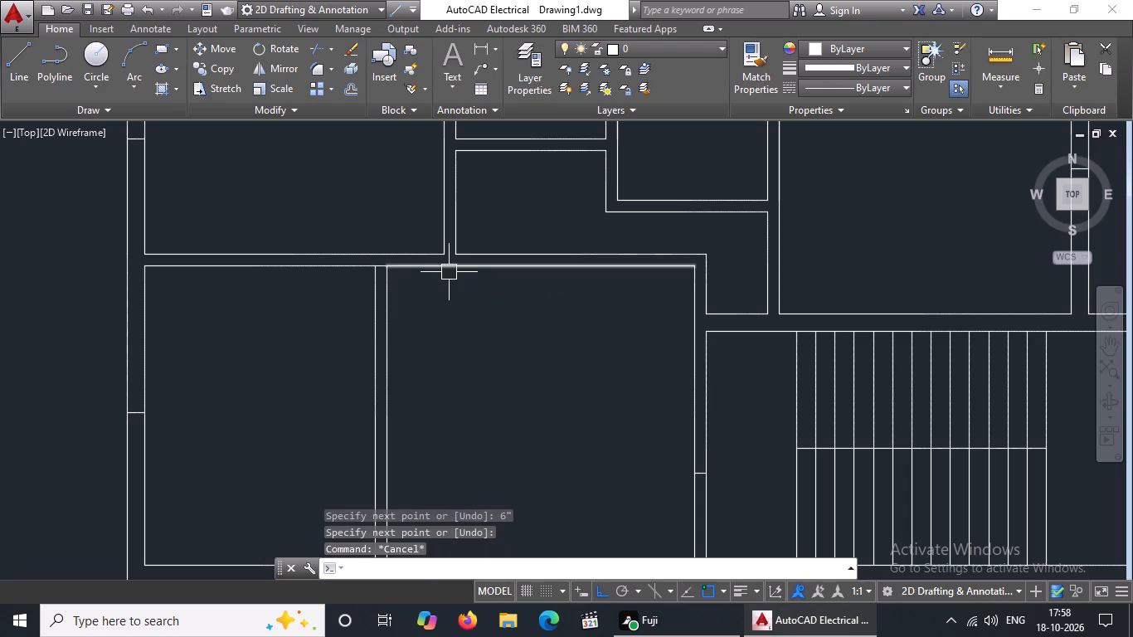
Offset the short line atop the wall between the lower-left and lower-middle rooms 4' downward within the wall.
key(o)
key(Return)
text(4')
key(Return)
scroll(424, 293, up, 3)
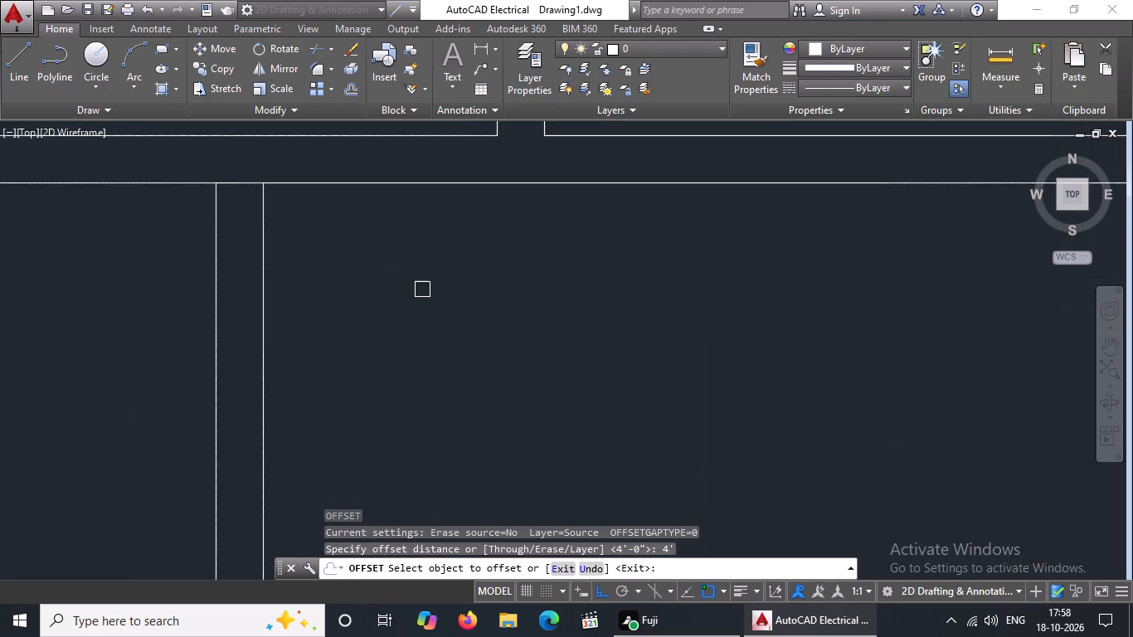
click(229, 186)
click(229, 344)
scroll(262, 333, down, 4)
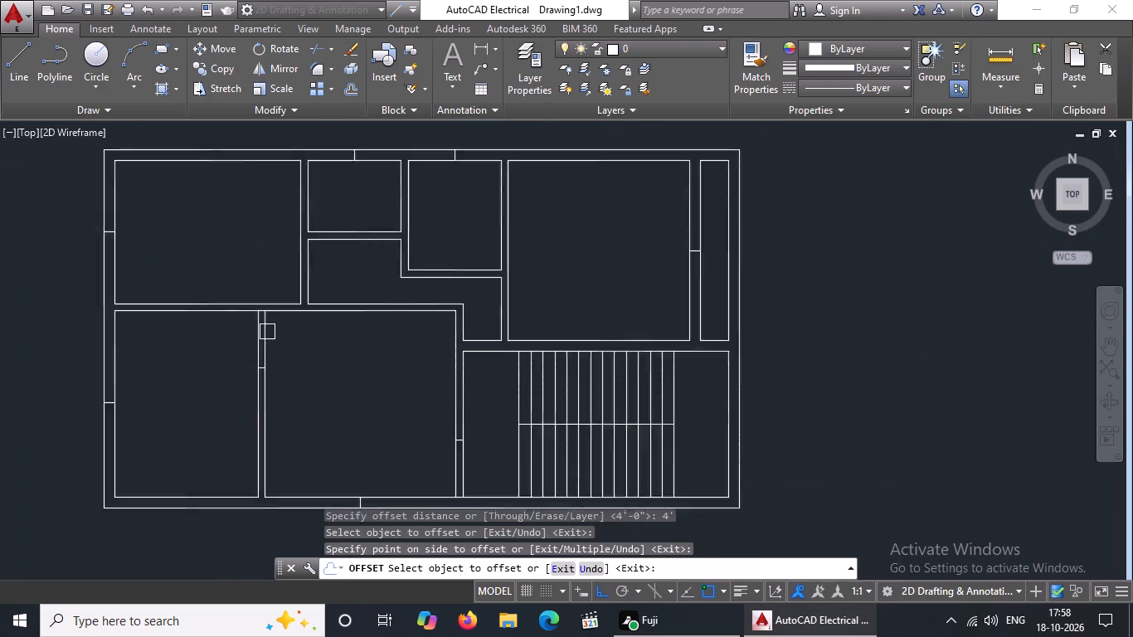
scroll(267, 332, down, 1)
middle_drag(310, 355, 306, 430)
key(Escape)
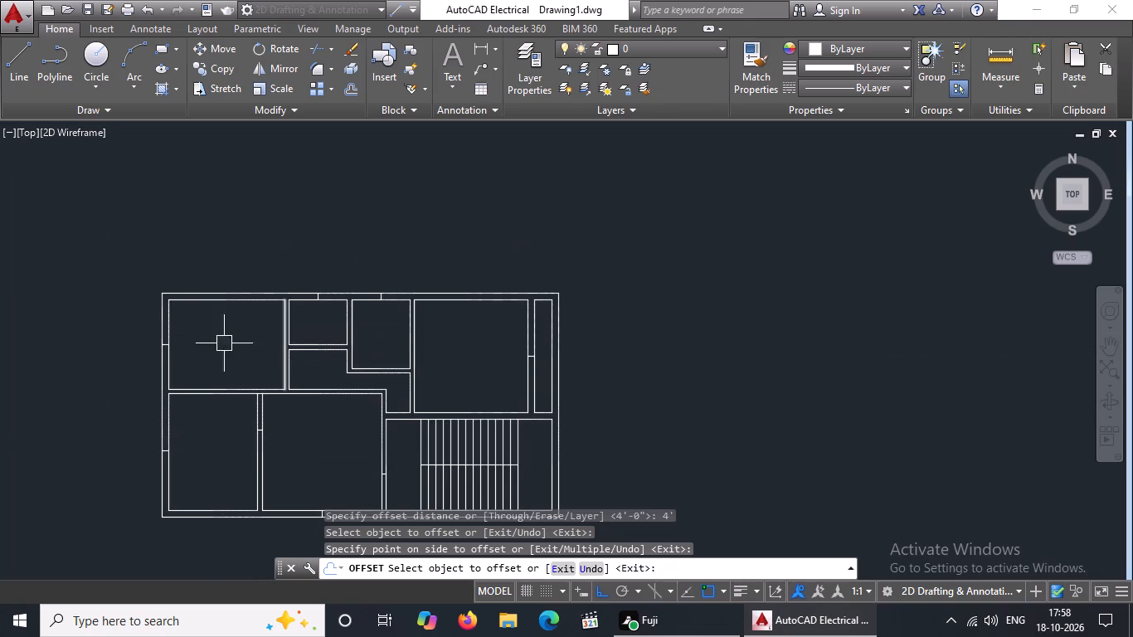
Draw a 6" line across the bottom end of the wall between the upper-left room and the stepped passage.
drag(13, 74, 19, 85)
scroll(261, 381, up, 3)
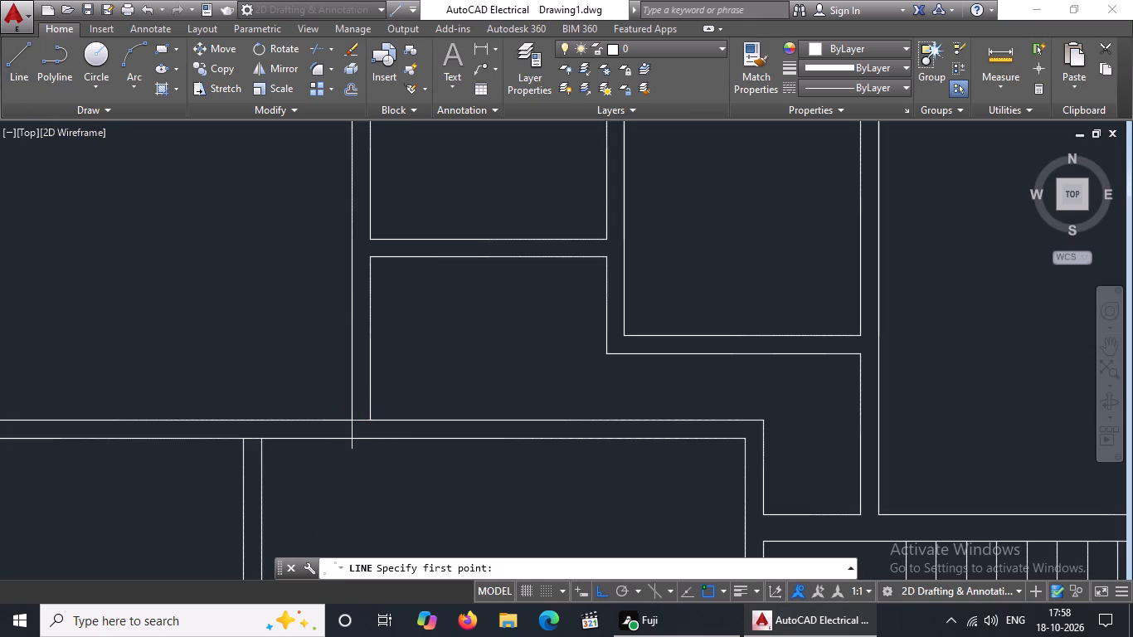
click(352, 420)
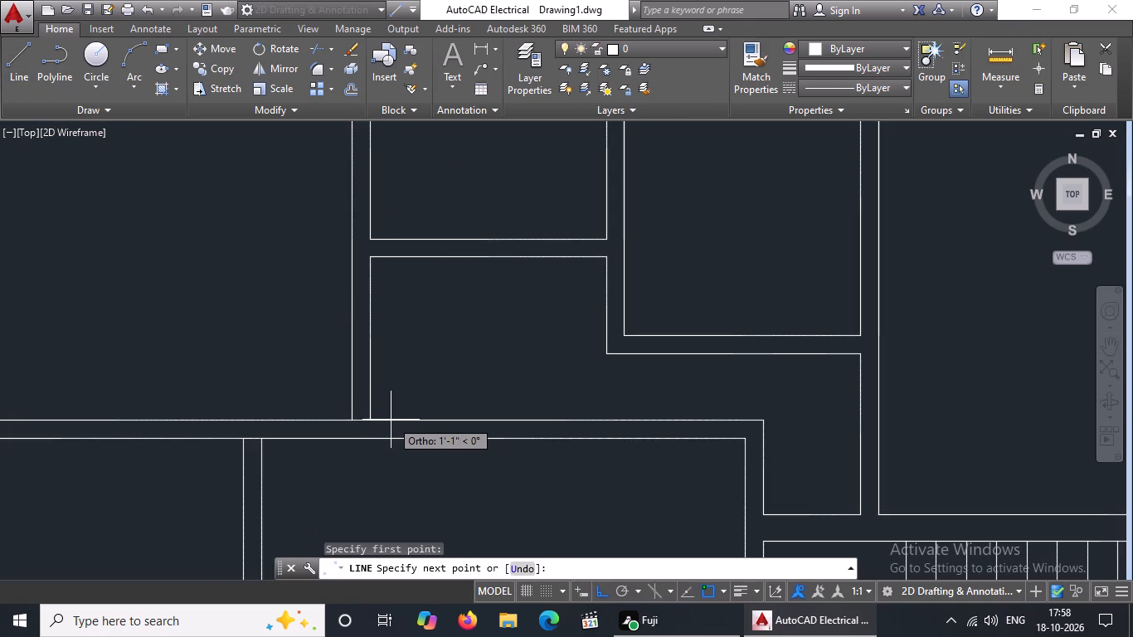
text(6")
key(Return)
key(Return)
key(Escape)
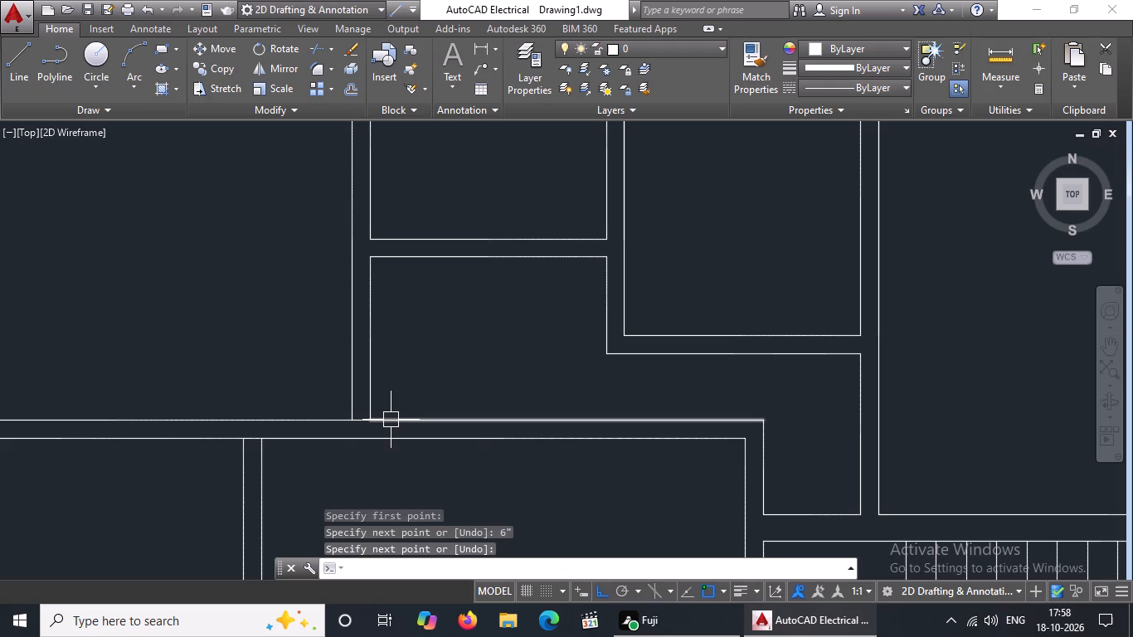
Offset the short line at the bottom of the upper-left room's east wall 4' upward within the wall.
key(o)
key(Return)
text(4')
key(Return)
scroll(372, 425, up, 2)
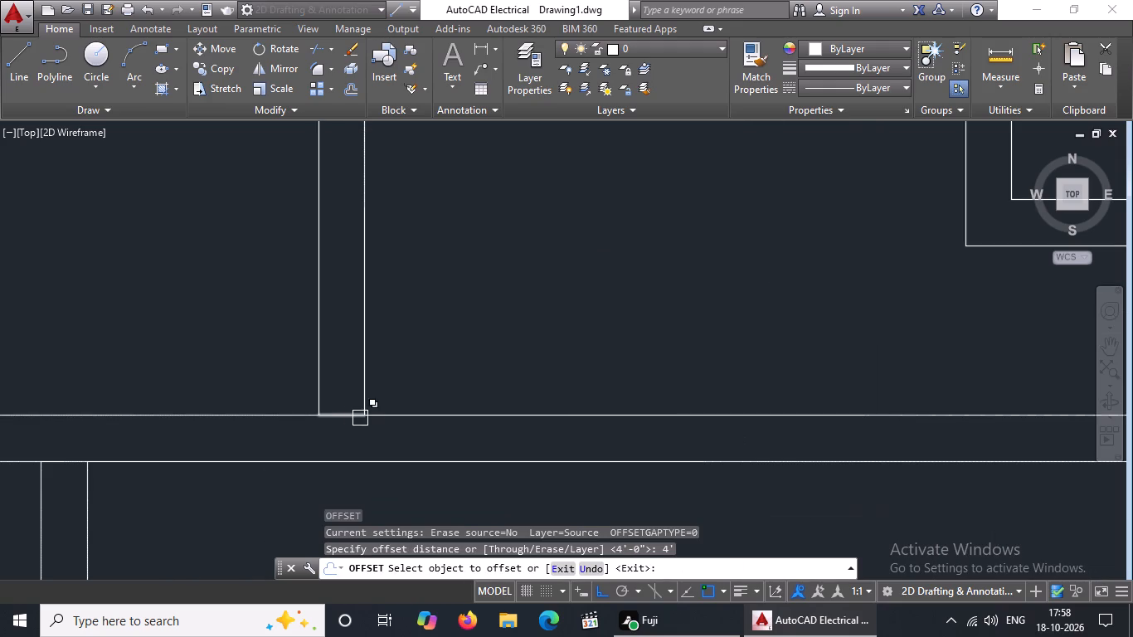
drag(341, 417, 342, 406)
click(339, 292)
scroll(371, 290, down, 3)
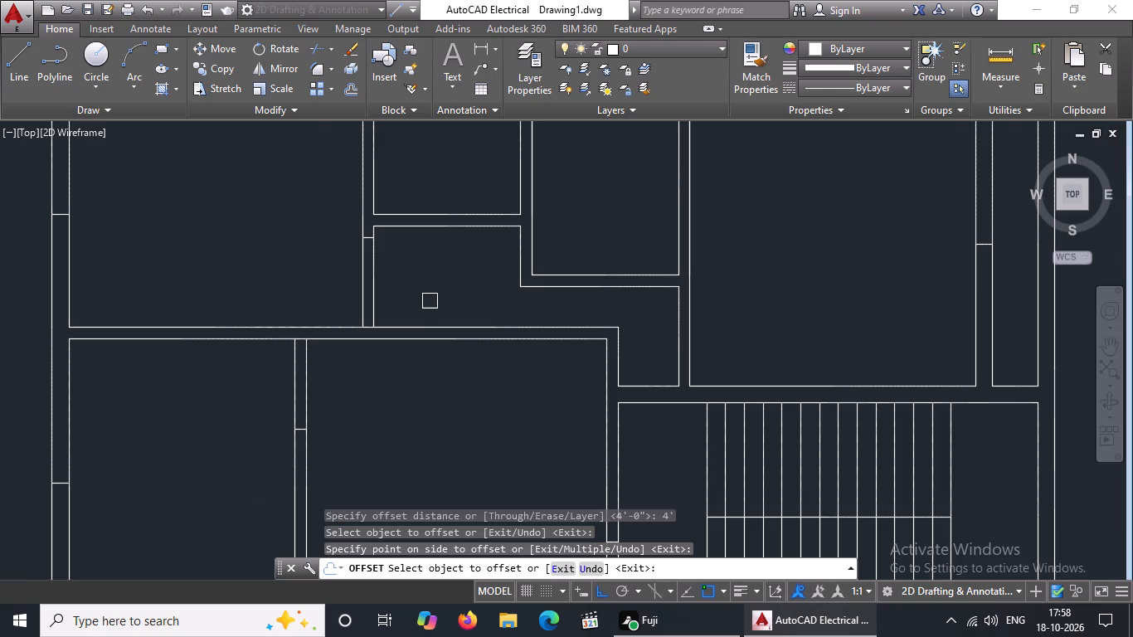
middle_drag(430, 300, 378, 330)
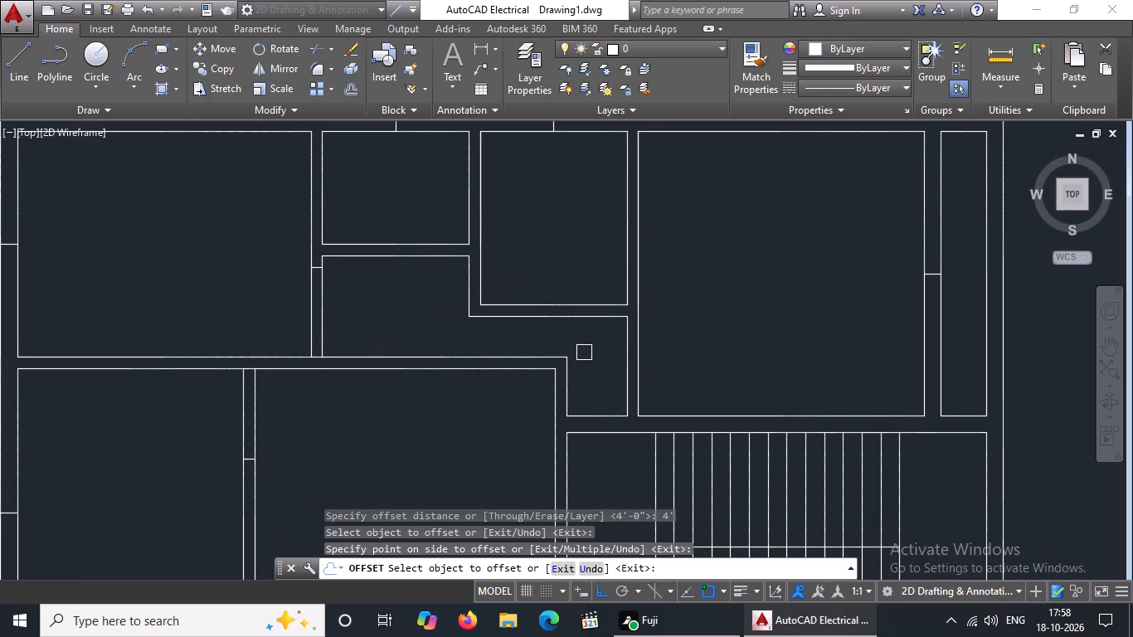
key(Escape)
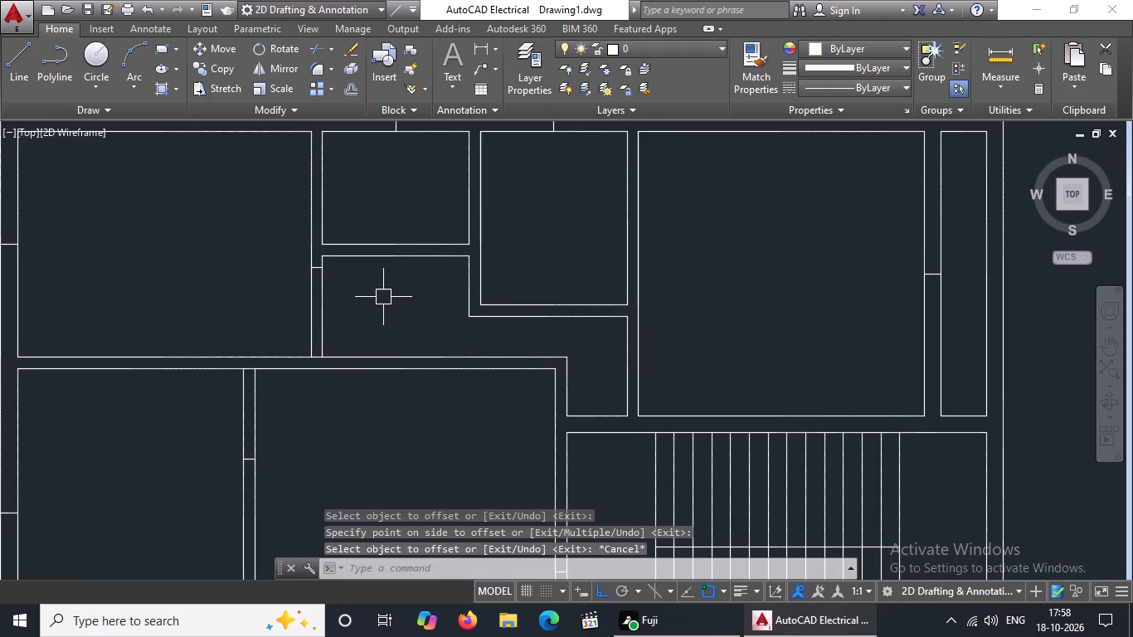
Start another line on the floor plan with the Line command.
scroll(606, 328, down, 2)
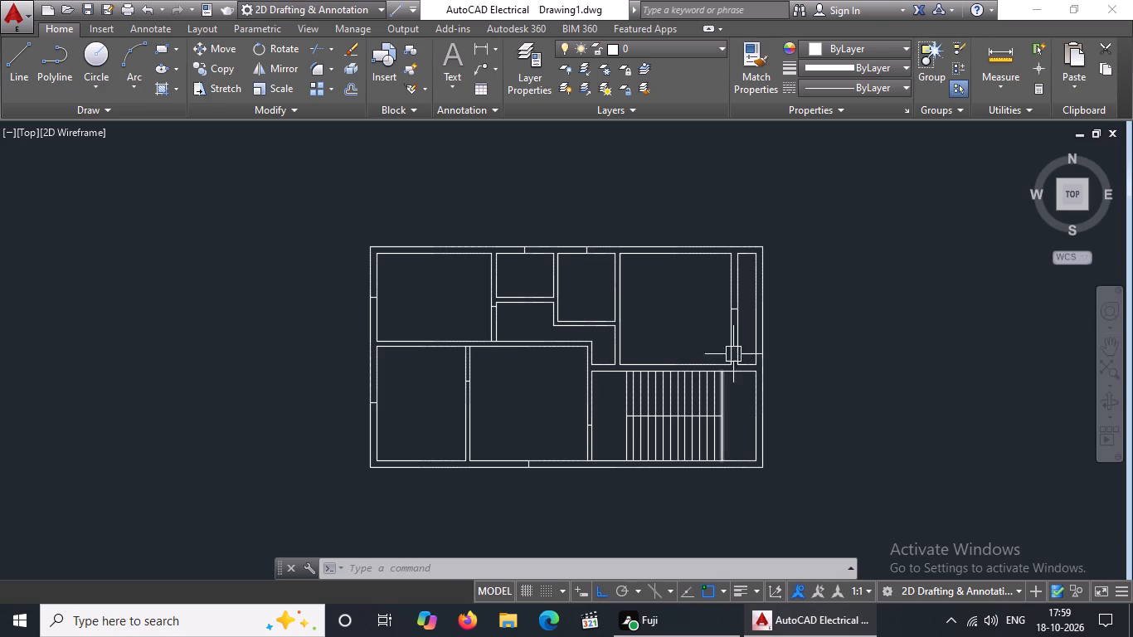
click(21, 74)
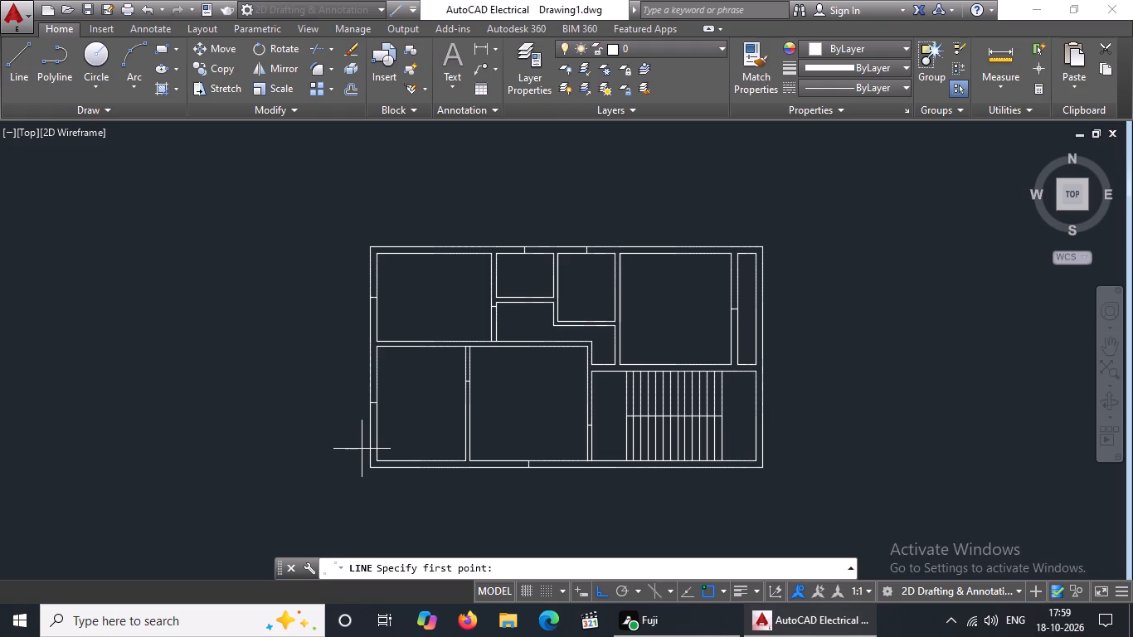
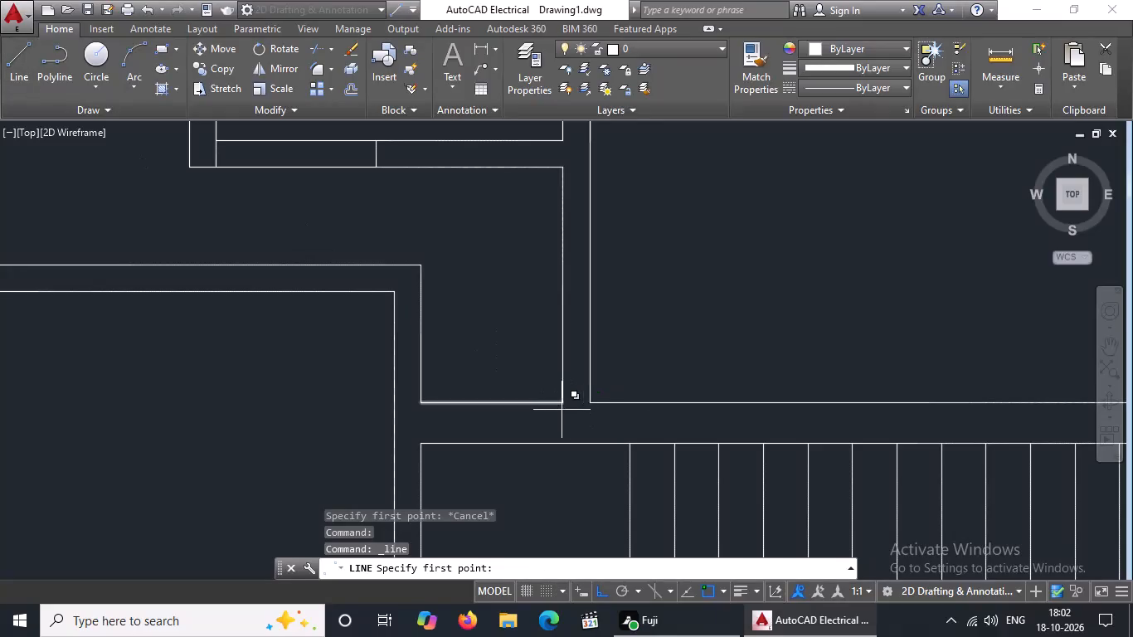
Draw a 6" line across the bottom end of the wall between the stepped passage and the upper-right room.
drag(563, 402, 577, 402)
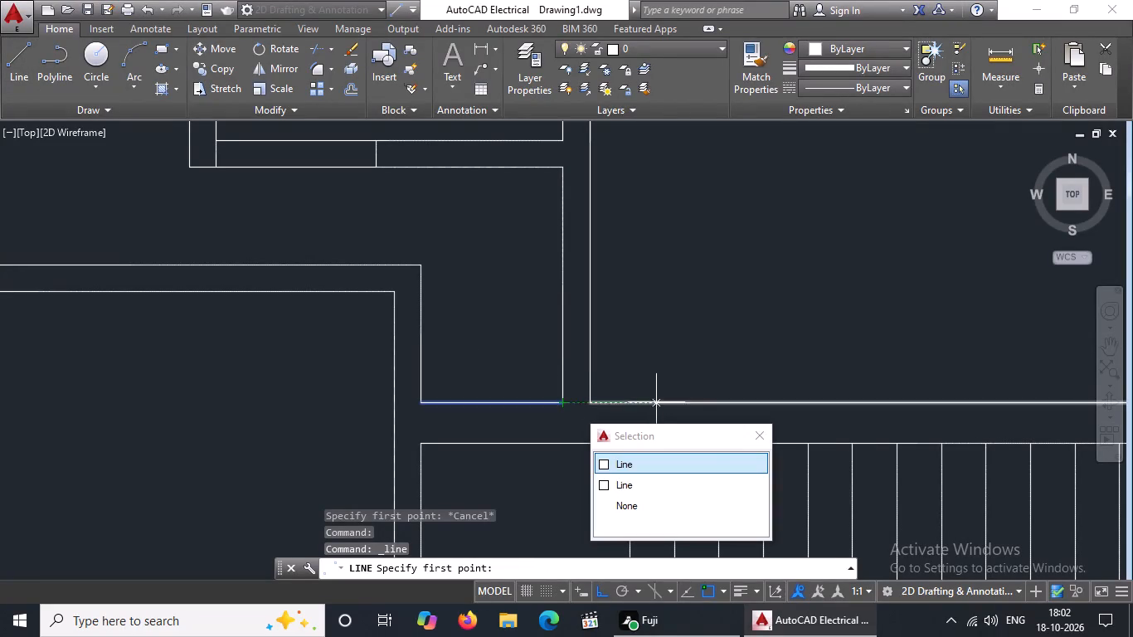
key(Escape)
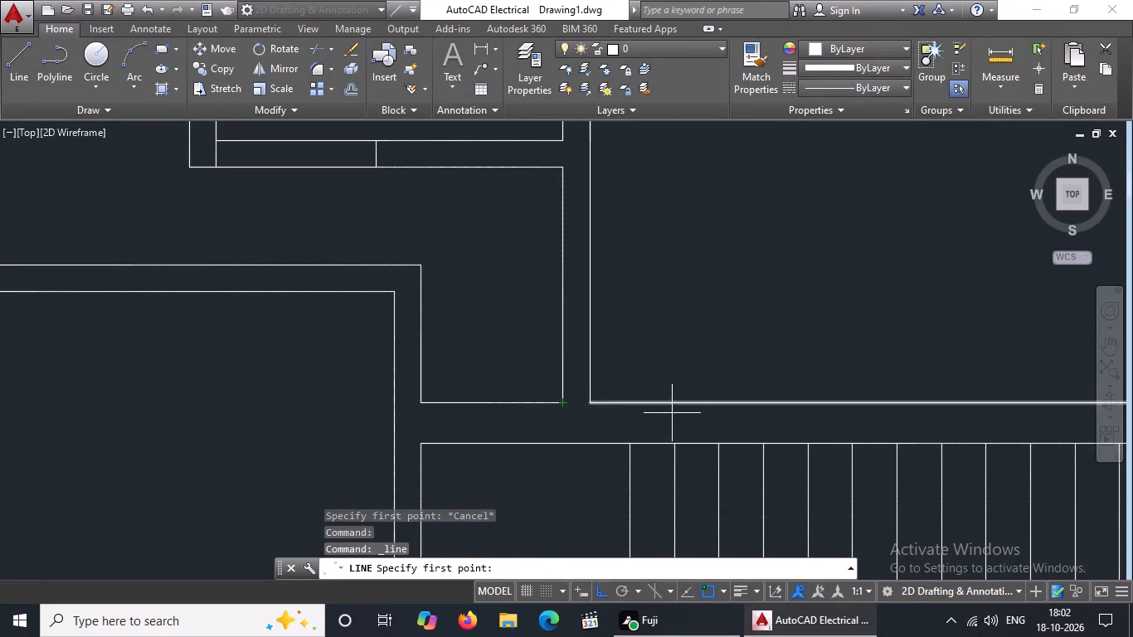
drag(10, 63, 36, 88)
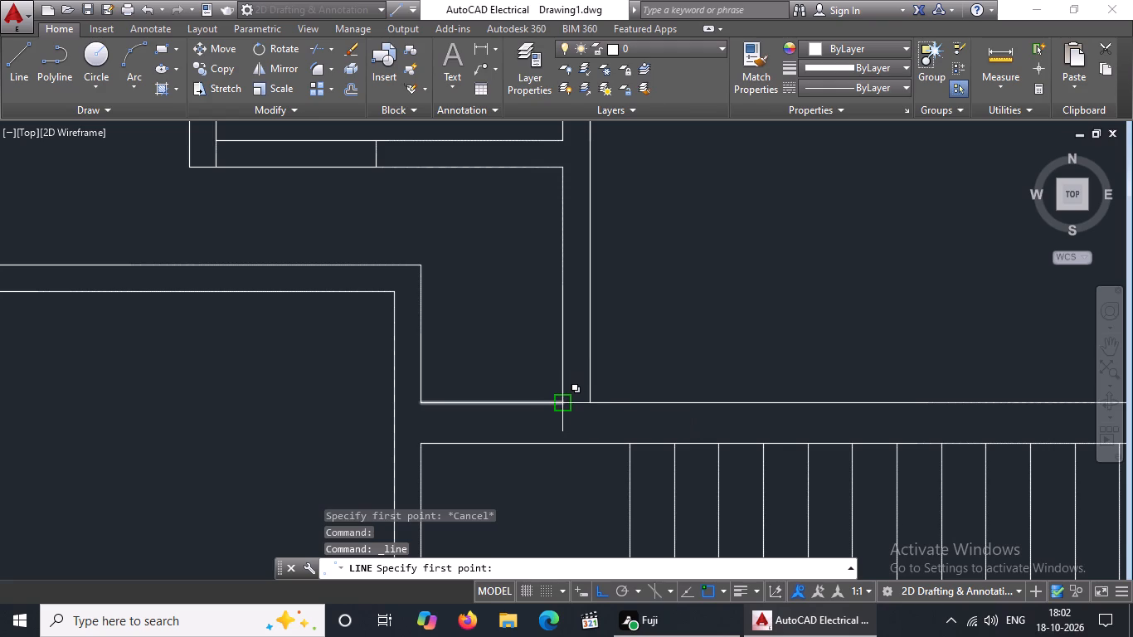
drag(562, 403, 571, 403)
click(615, 464)
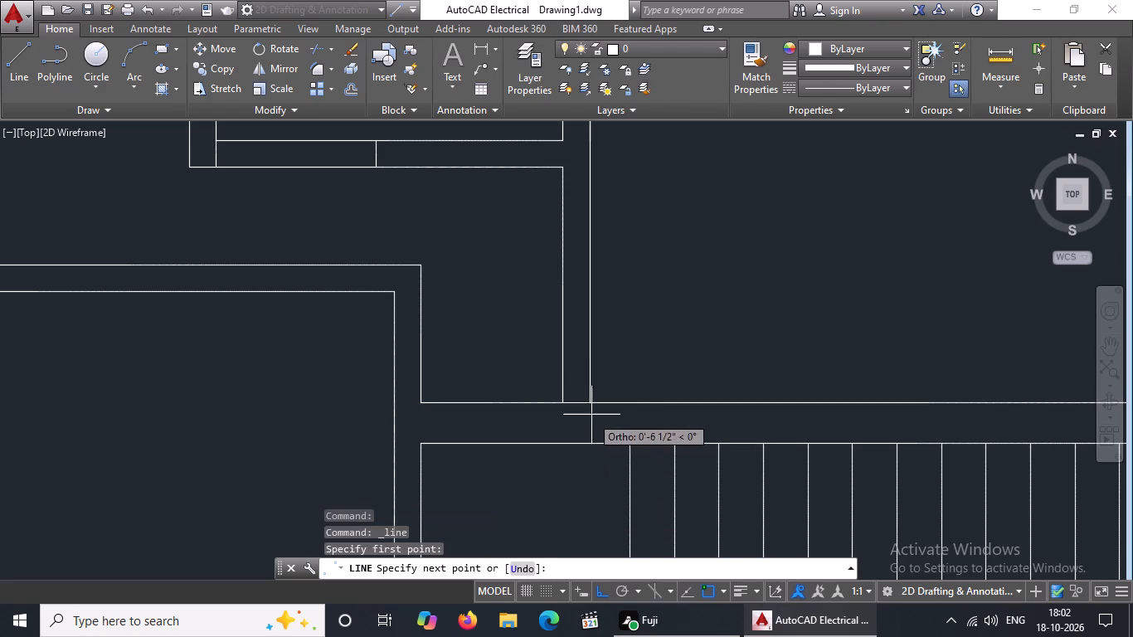
key(6)
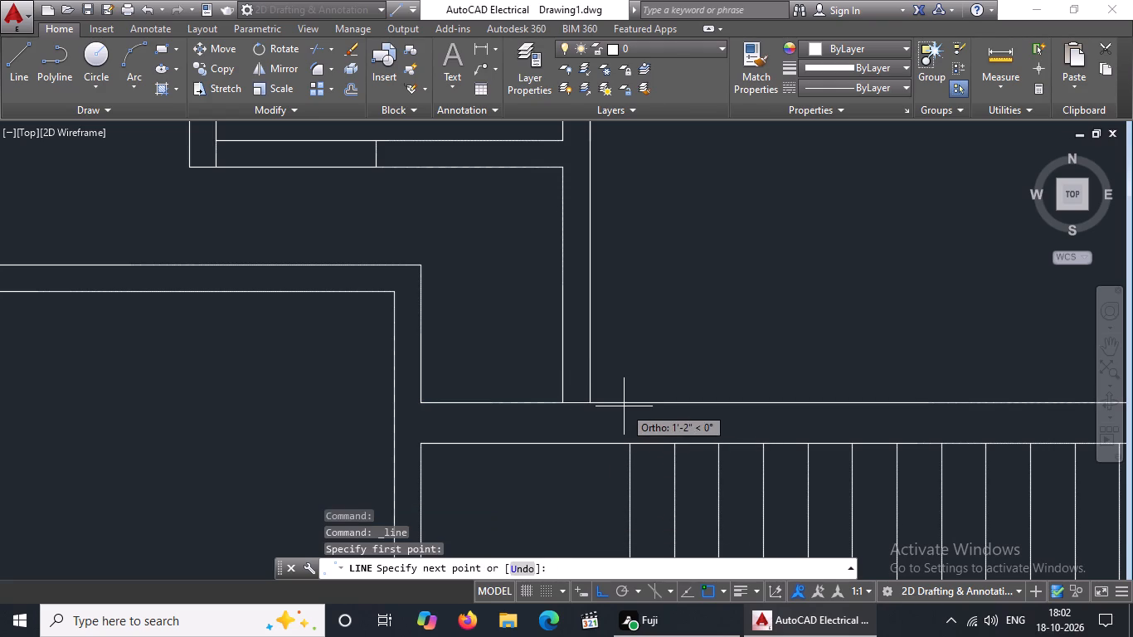
key(shift+quotedbl)
key(Return)
key(Return)
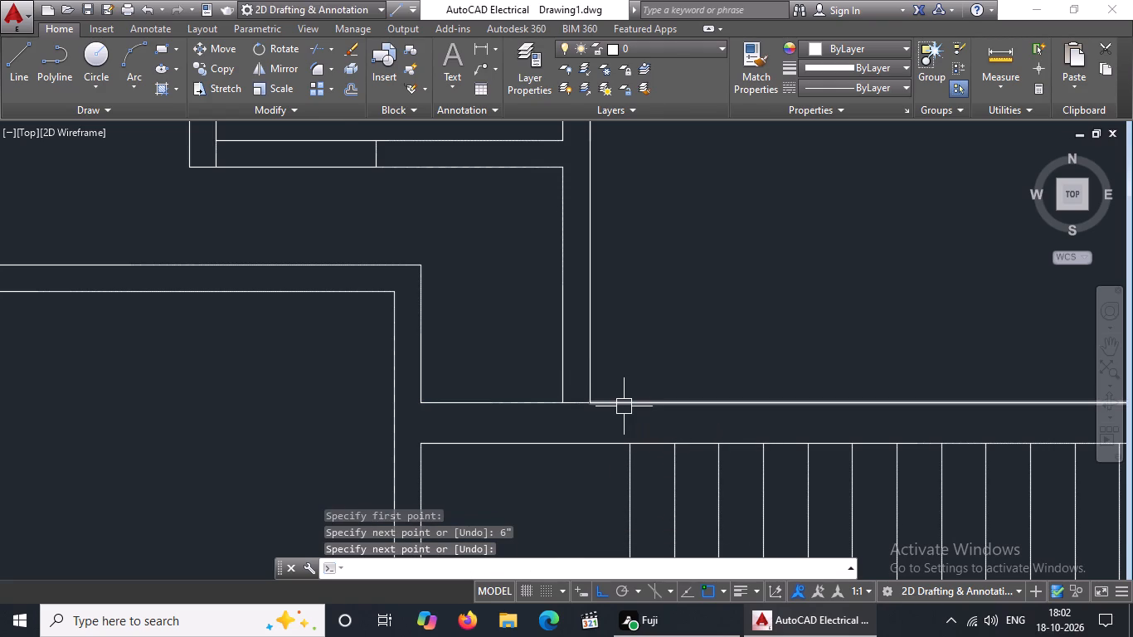
Move the new 6" line so its west end meets the bottom corner of the wall's west face.
scroll(602, 385, down, 2)
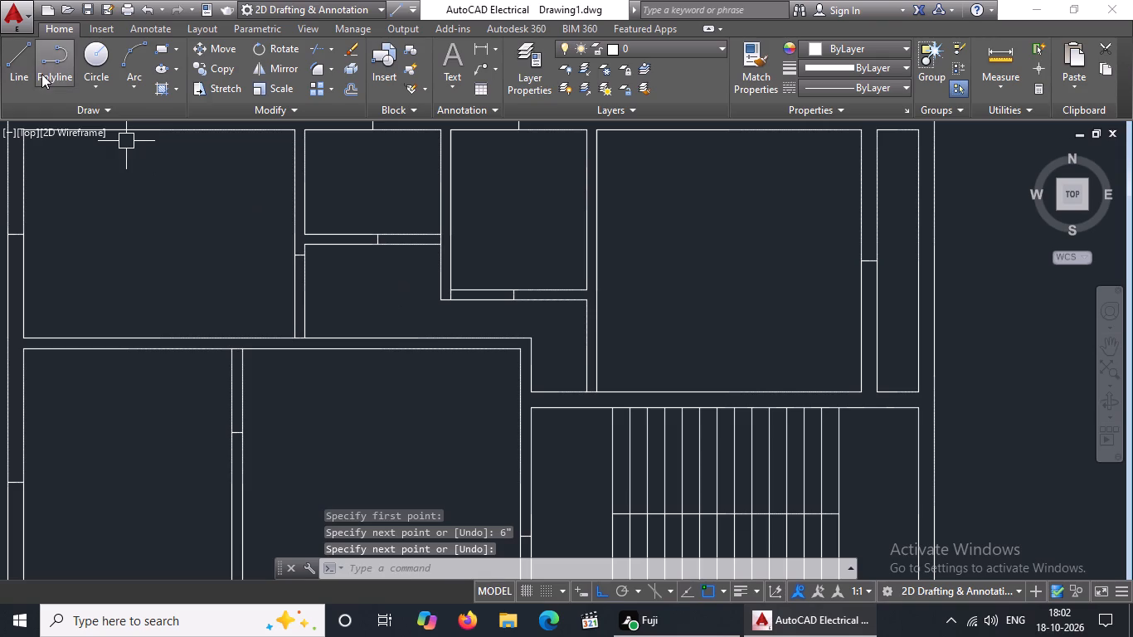
scroll(566, 463, up, 3)
scroll(611, 212, down, 2)
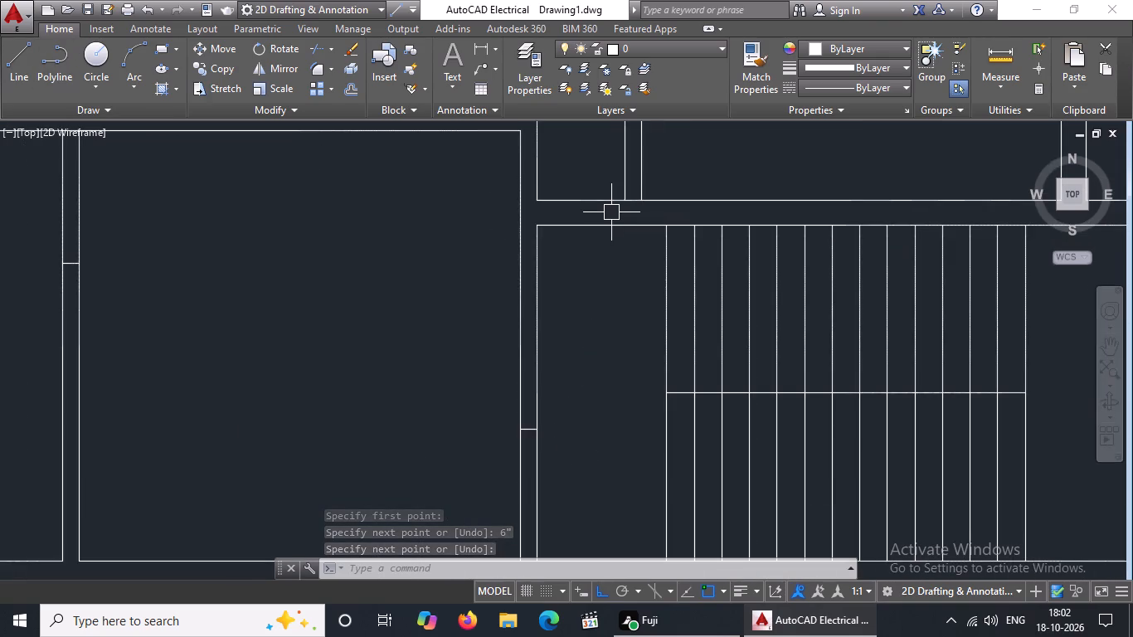
middle_drag(611, 220, 562, 376)
scroll(571, 374, up, 2)
click(545, 299)
click(703, 357)
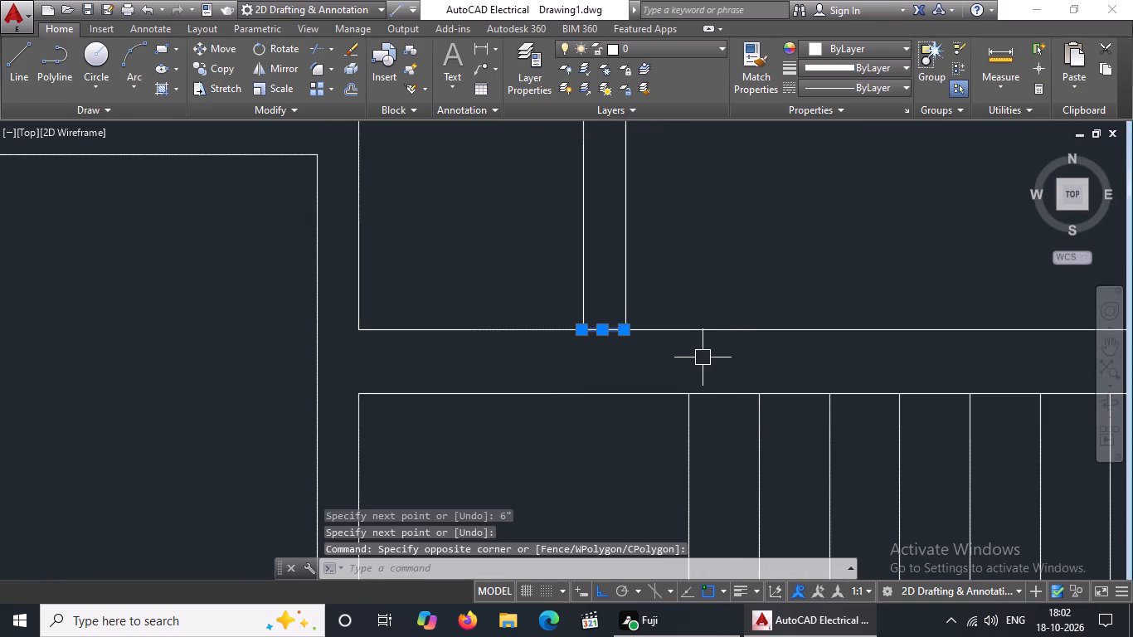
scroll(648, 342, up, 3)
key(Escape)
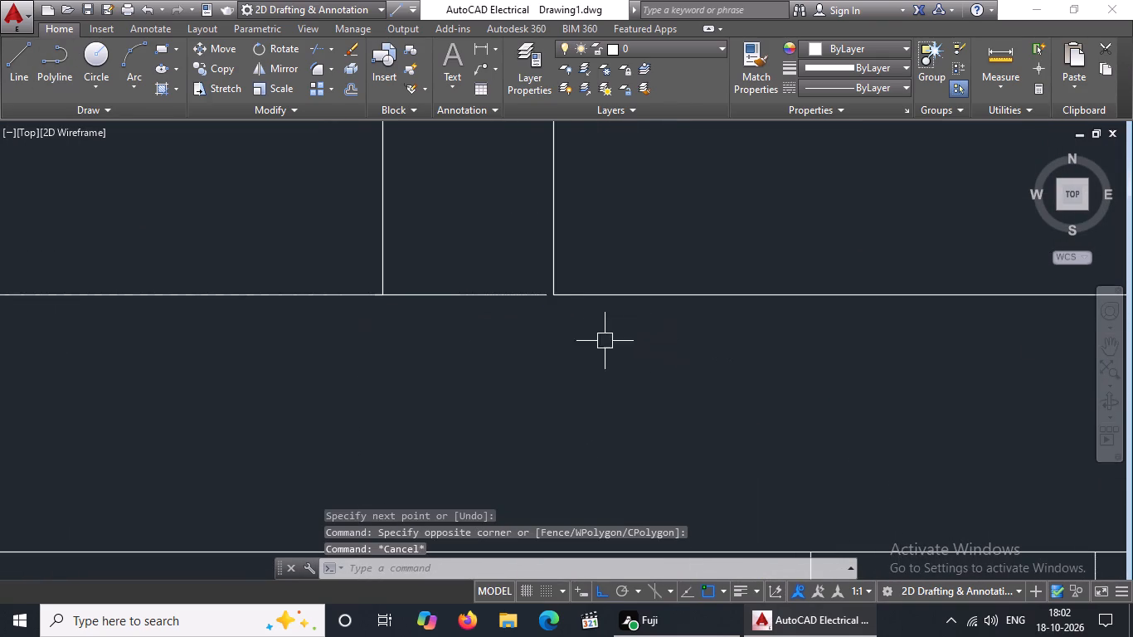
click(431, 297)
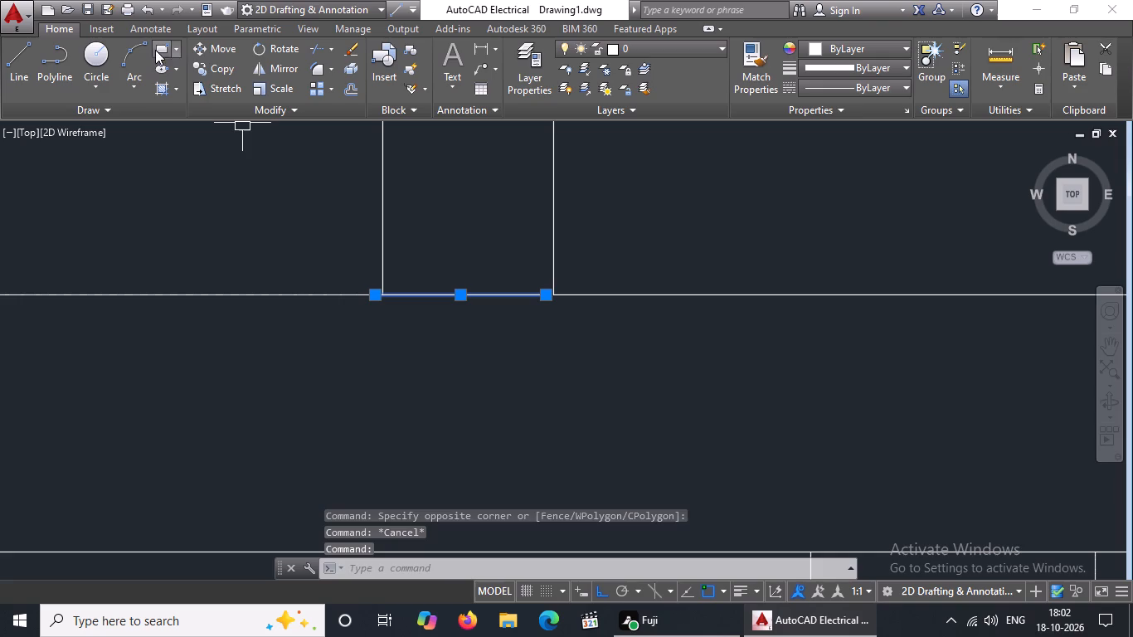
click(213, 48)
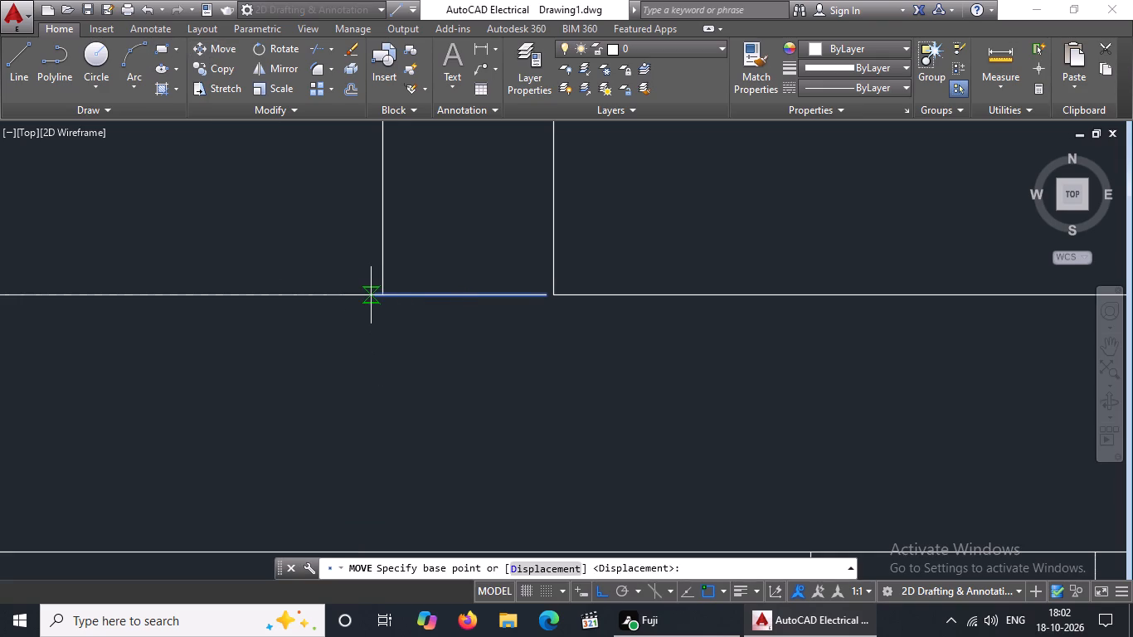
scroll(372, 295, up, 3)
click(379, 295)
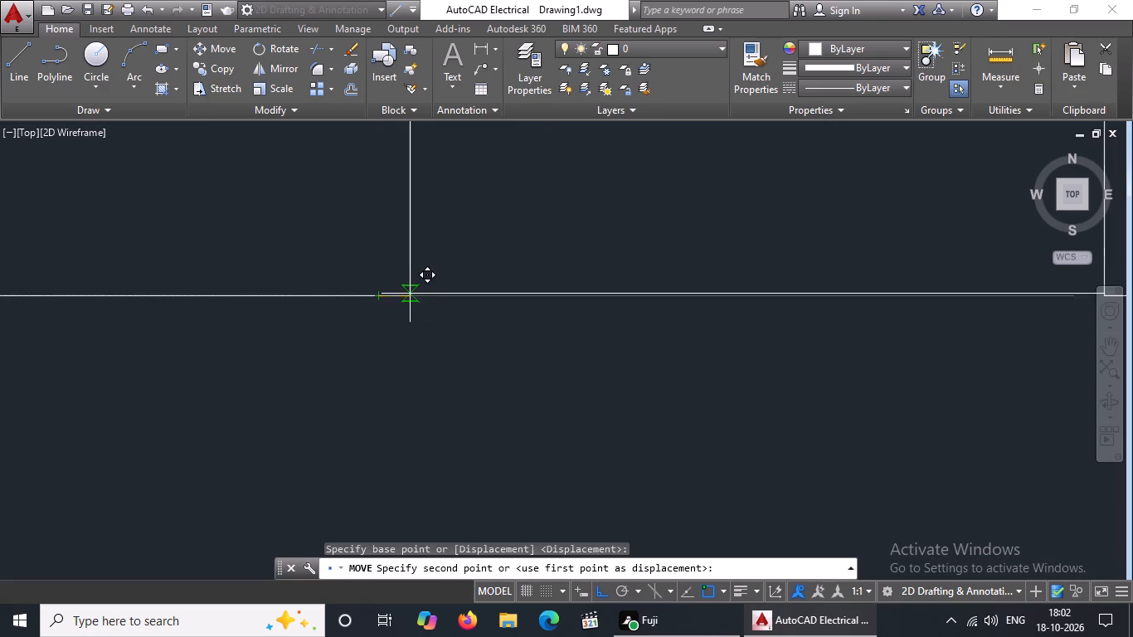
click(410, 295)
scroll(453, 304, down, 3)
key(Escape)
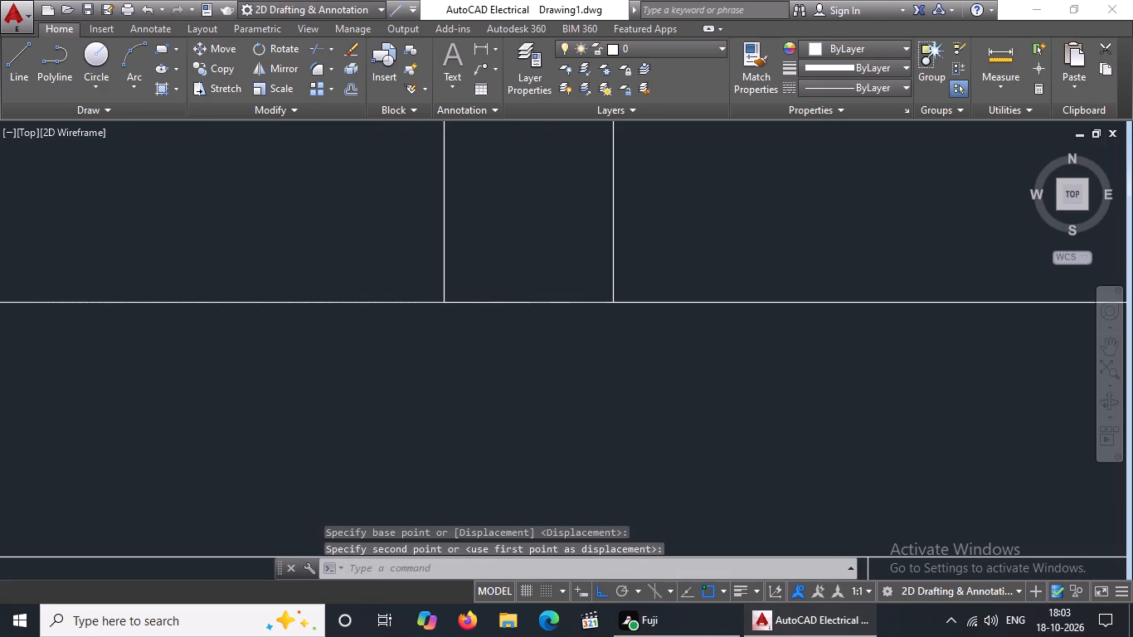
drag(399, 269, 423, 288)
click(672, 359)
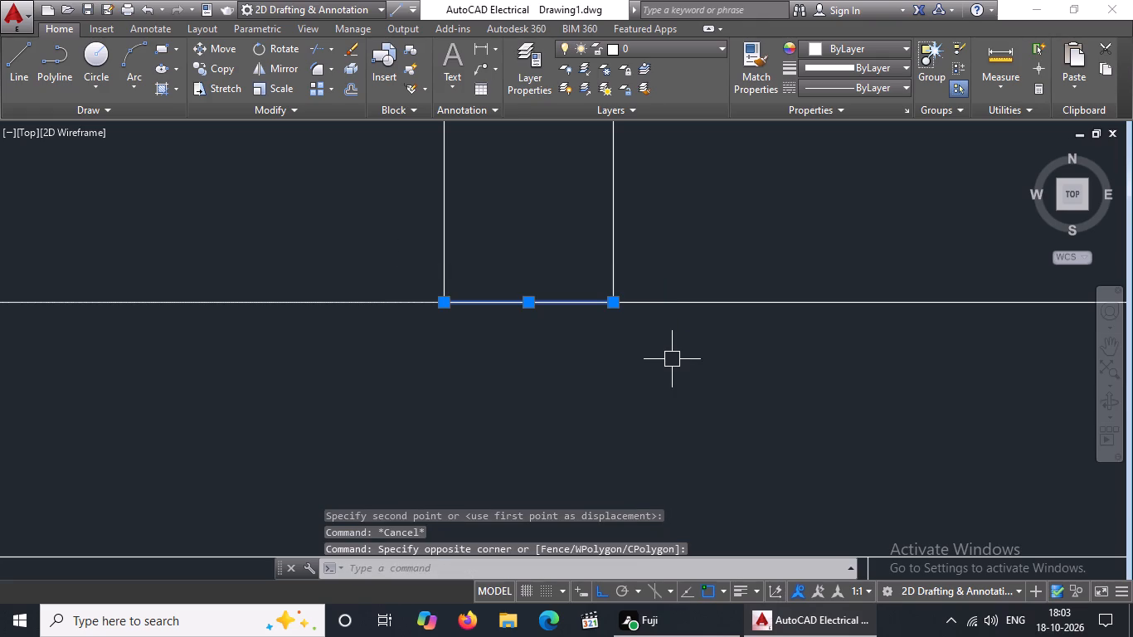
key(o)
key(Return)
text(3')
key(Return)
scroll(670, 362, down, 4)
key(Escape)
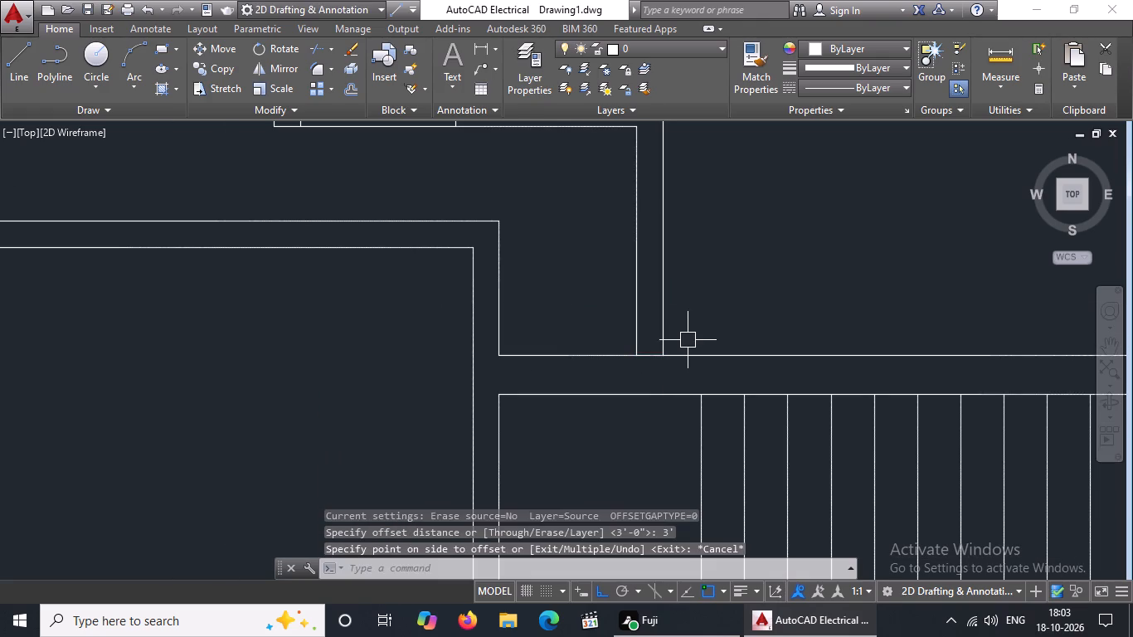
Offset the short line at the bottom of the wall between the stepped passage and the upper-right room 3' upward.
scroll(684, 336, down, 1)
middle_drag(684, 336, 662, 409)
scroll(667, 410, up, 1)
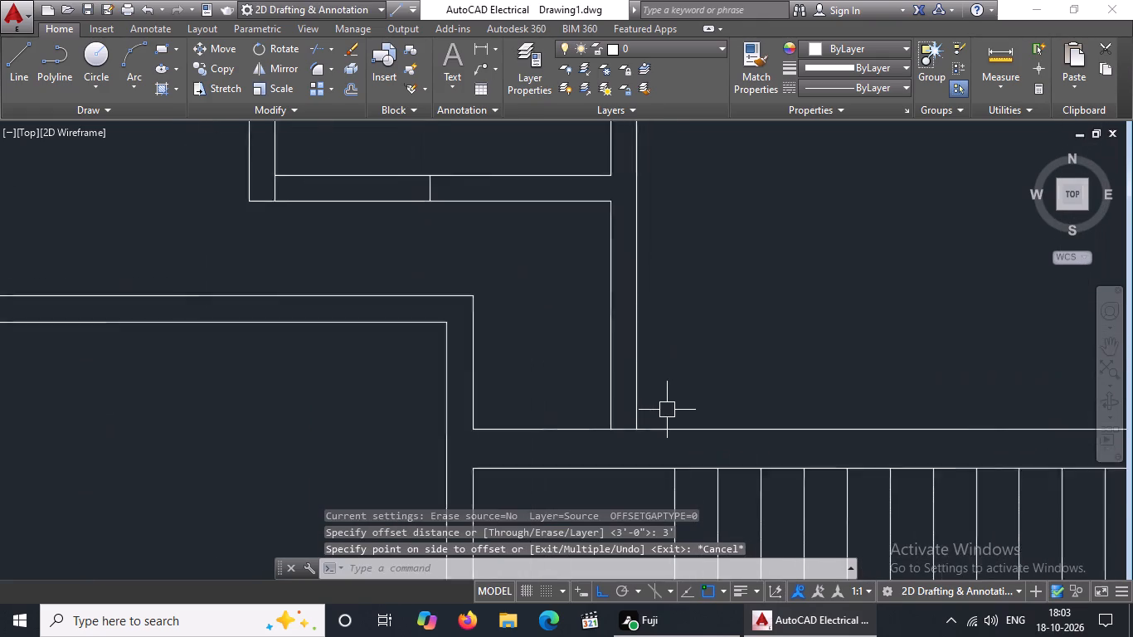
scroll(667, 410, up, 1)
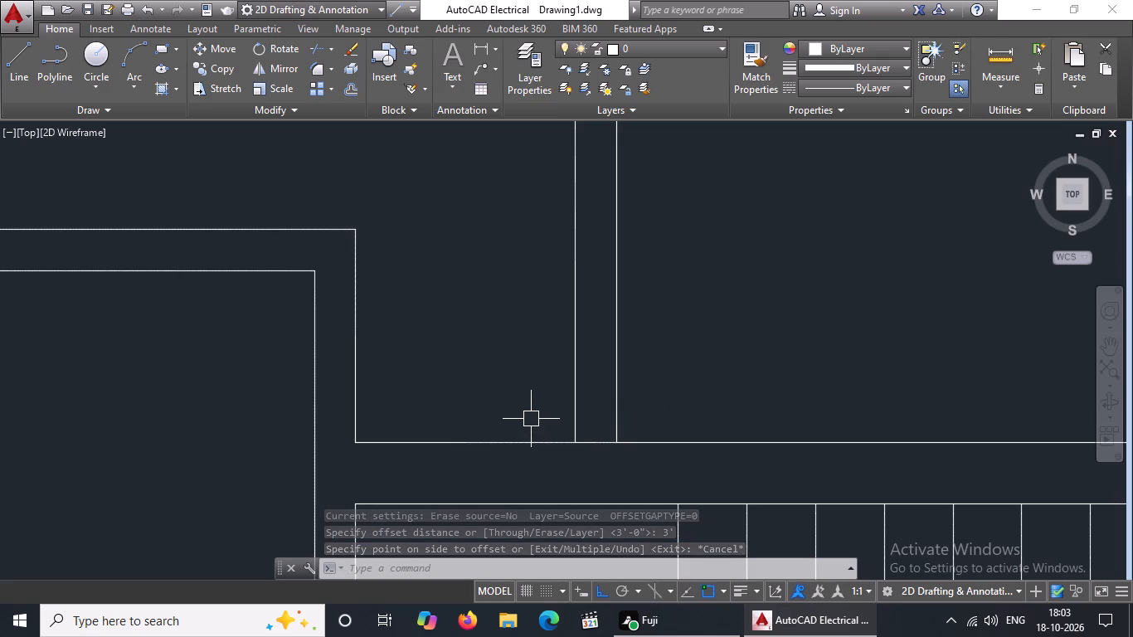
key(o)
key(Return)
text(3')
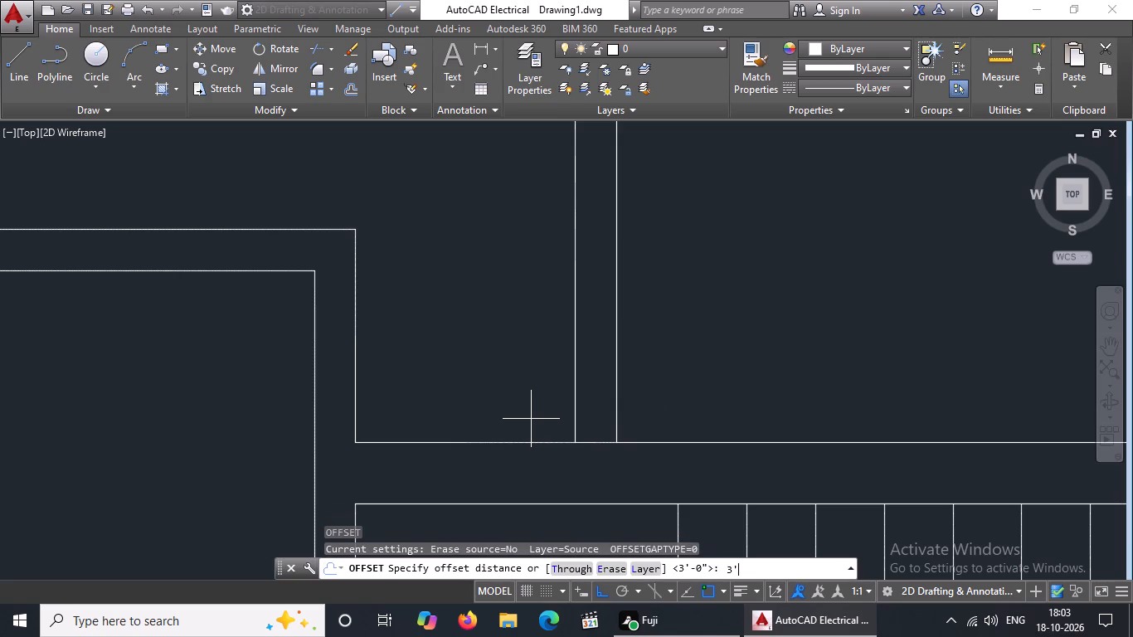
key(Return)
click(534, 409)
drag(608, 440, 606, 431)
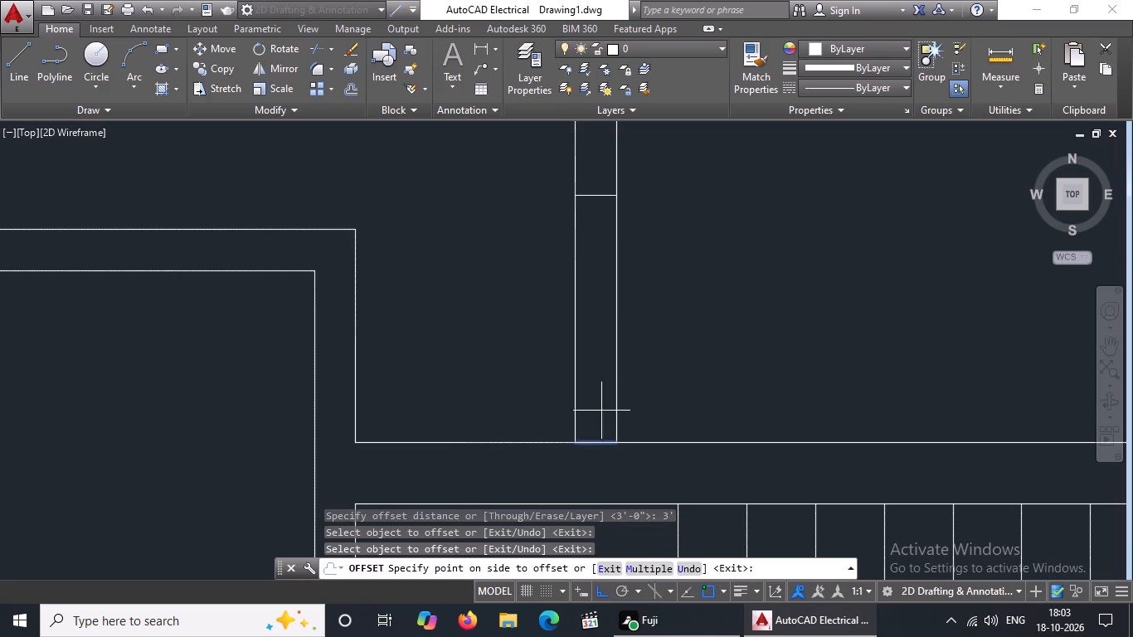
click(589, 318)
scroll(624, 323, down, 3)
middle_drag(652, 330, 650, 278)
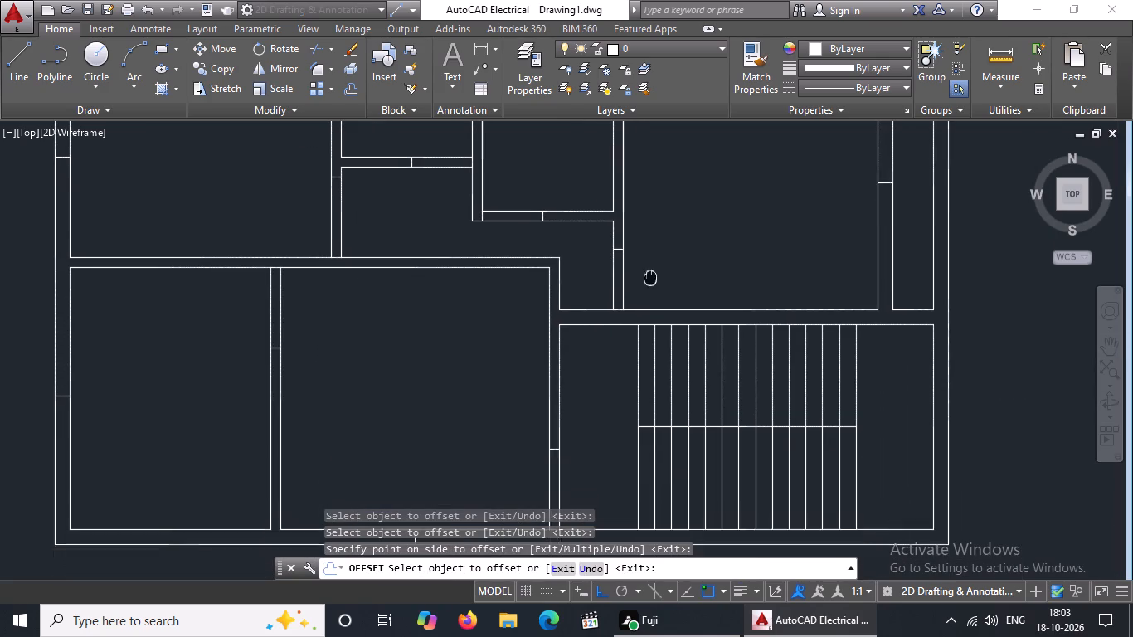
scroll(650, 282, down, 2)
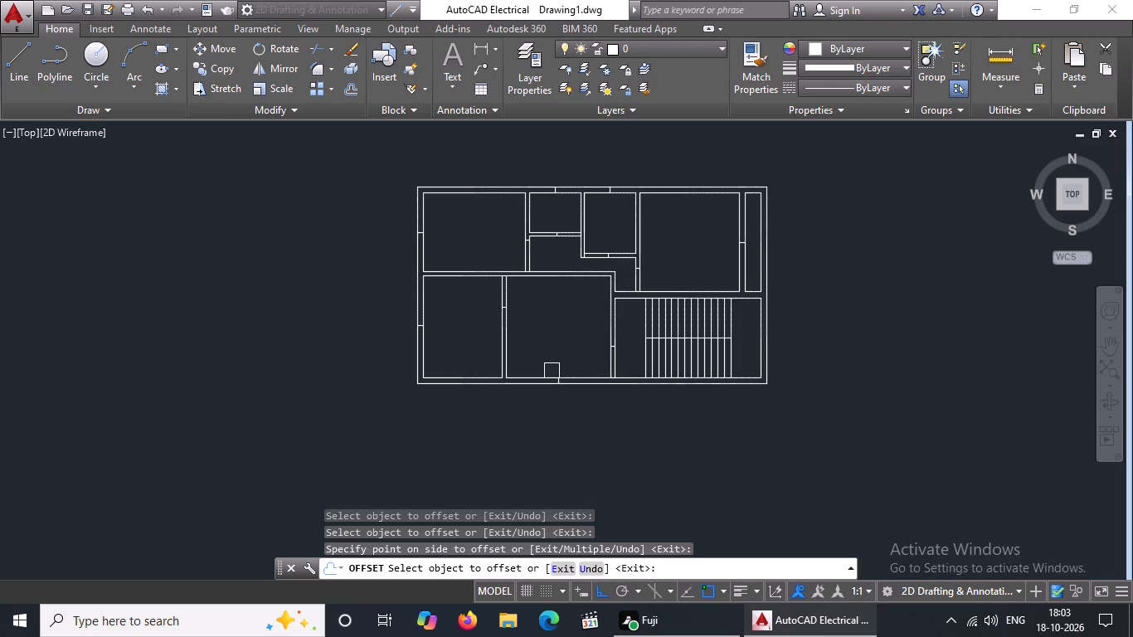
scroll(560, 387, up, 3)
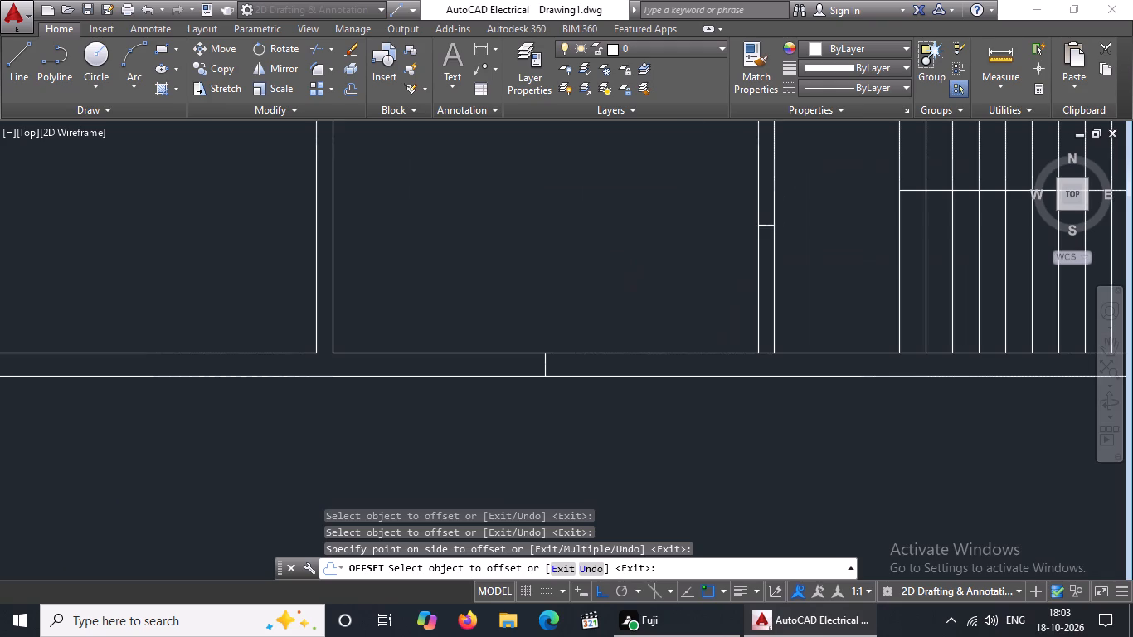
scroll(559, 384, down, 1)
middle_drag(593, 334, 580, 429)
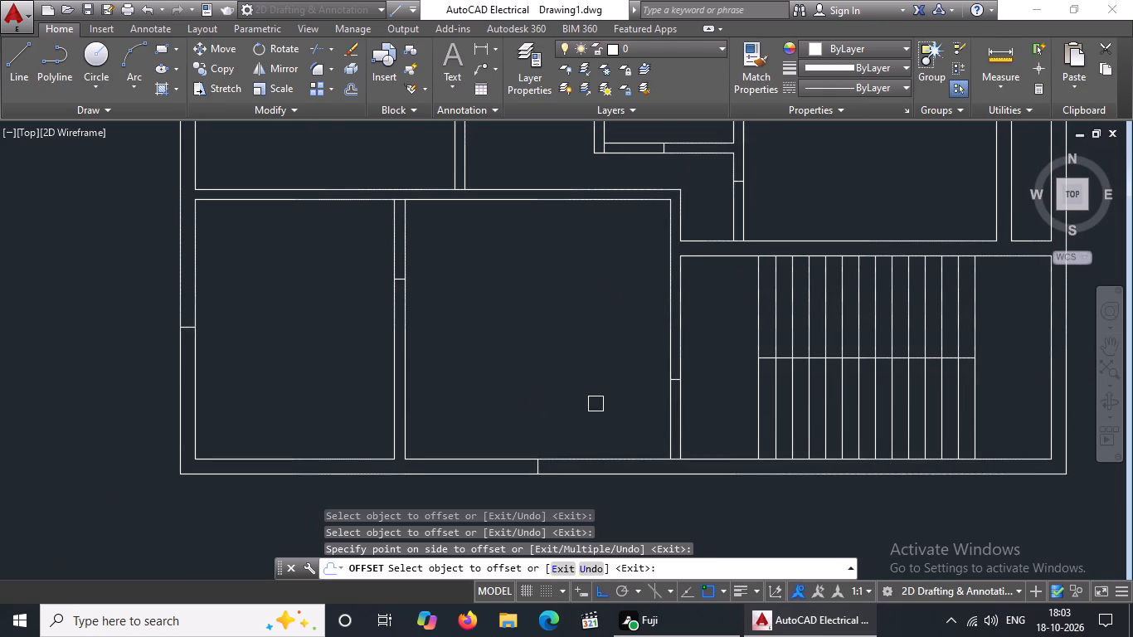
scroll(596, 404, down, 1)
key(Escape)
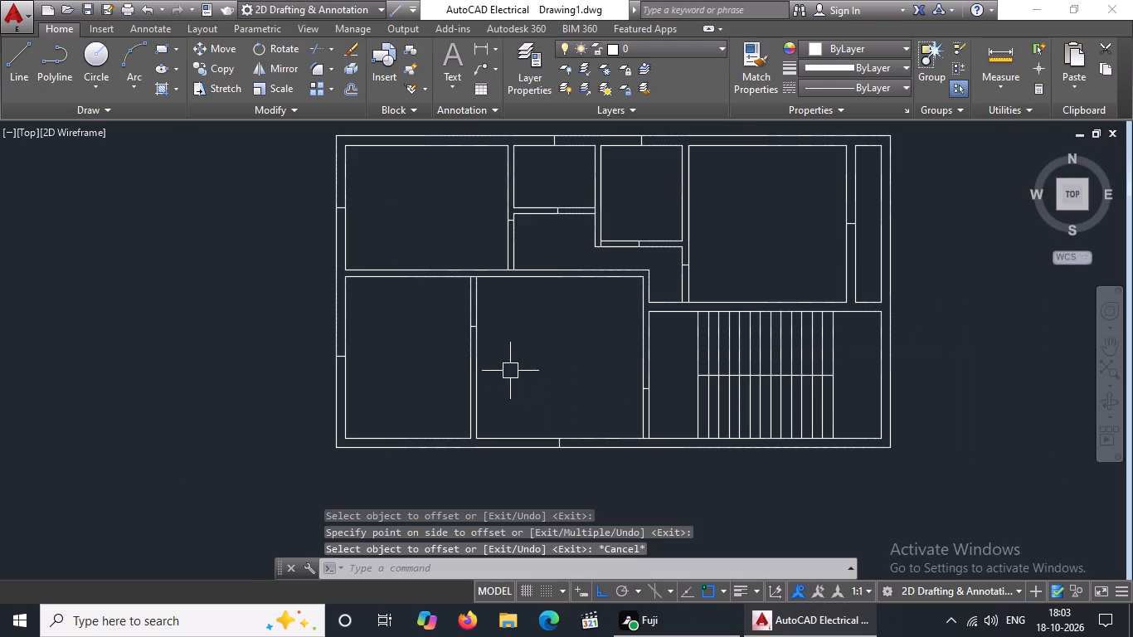
Trim both wall faces below the short line in the wall between the lower-middle room and the staircase.
scroll(664, 424, up, 3)
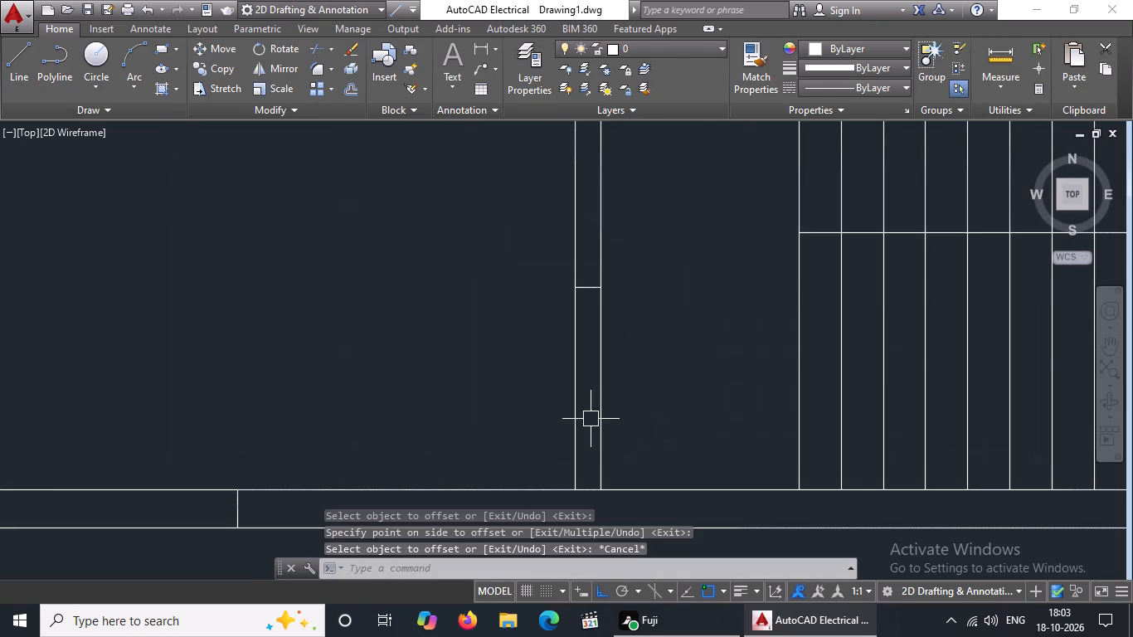
key(Escape)
text(tr)
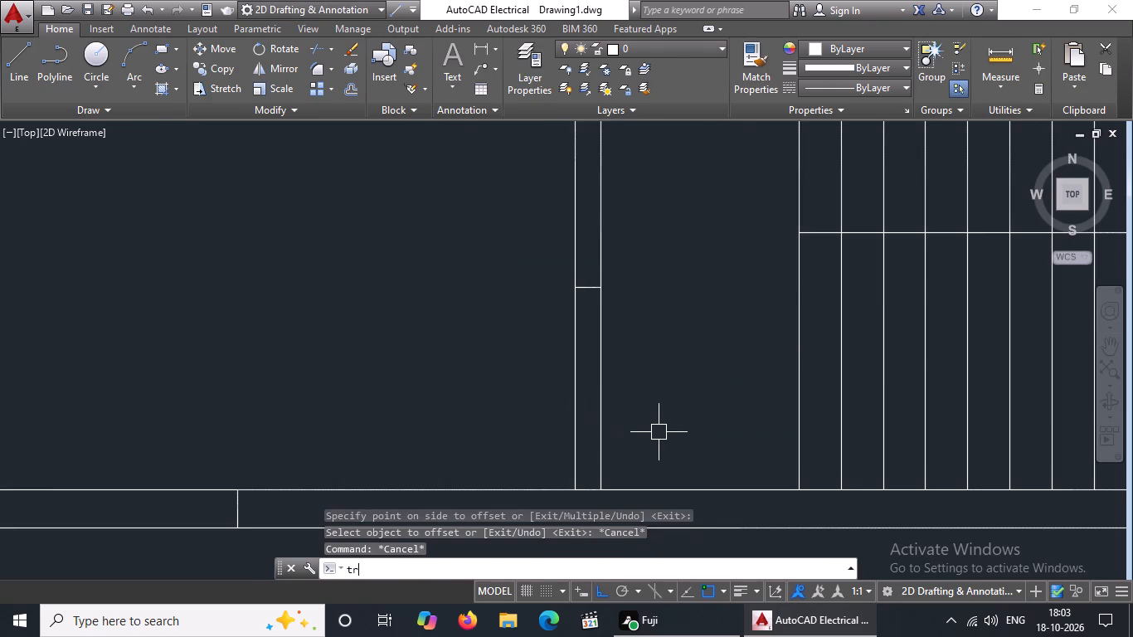
key(space)
key(space)
click(576, 411)
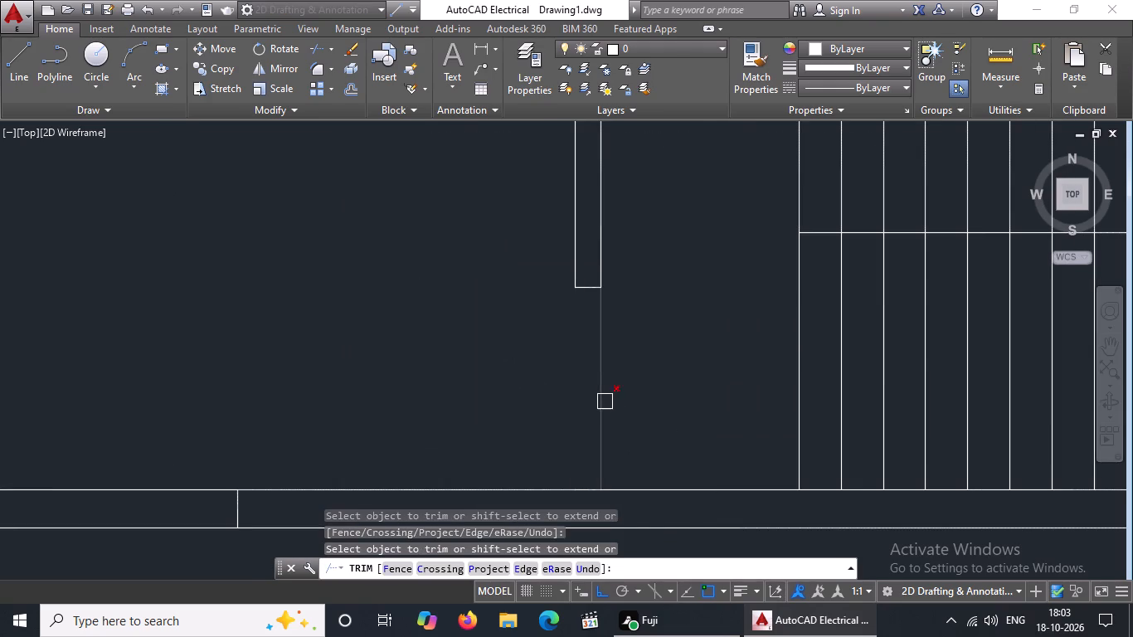
click(601, 406)
Trim both faces of the wall between the stepped passage and the upper-right room just below its 3' offset line.
scroll(610, 402, down, 2)
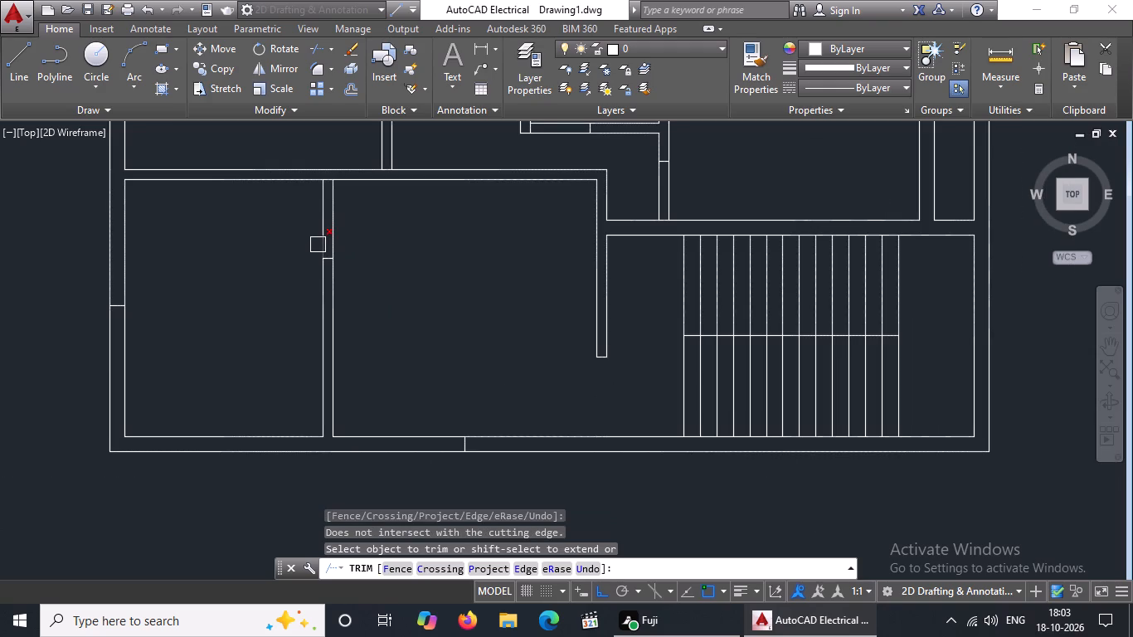
middle_drag(410, 283, 411, 410)
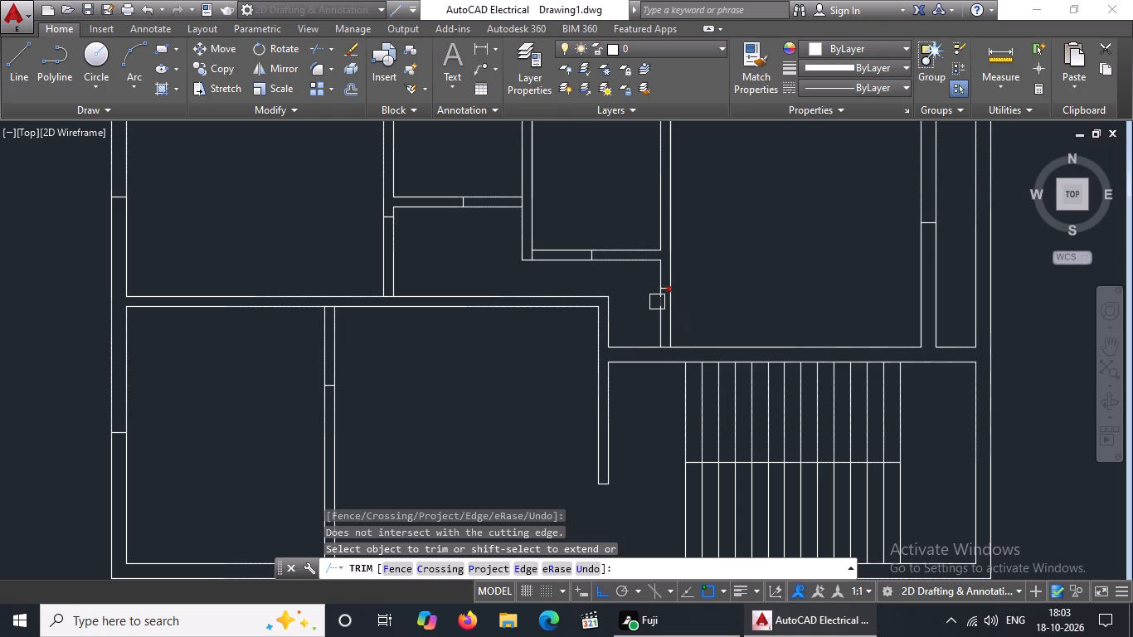
scroll(657, 302, up, 3)
scroll(741, 314, down, 4)
scroll(737, 325, up, 4)
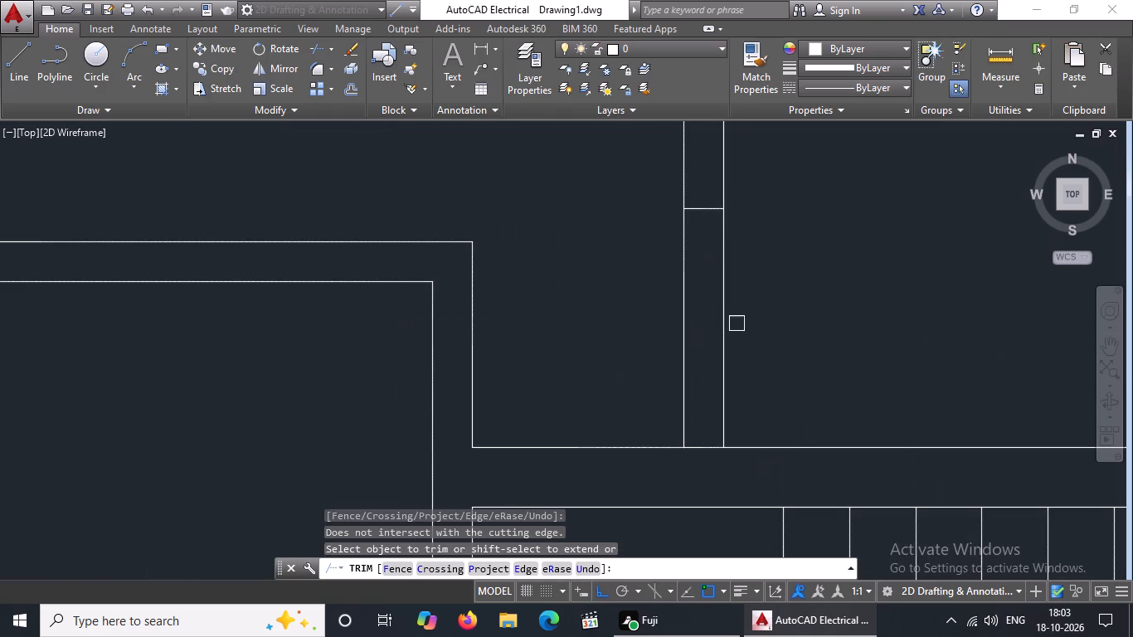
click(717, 227)
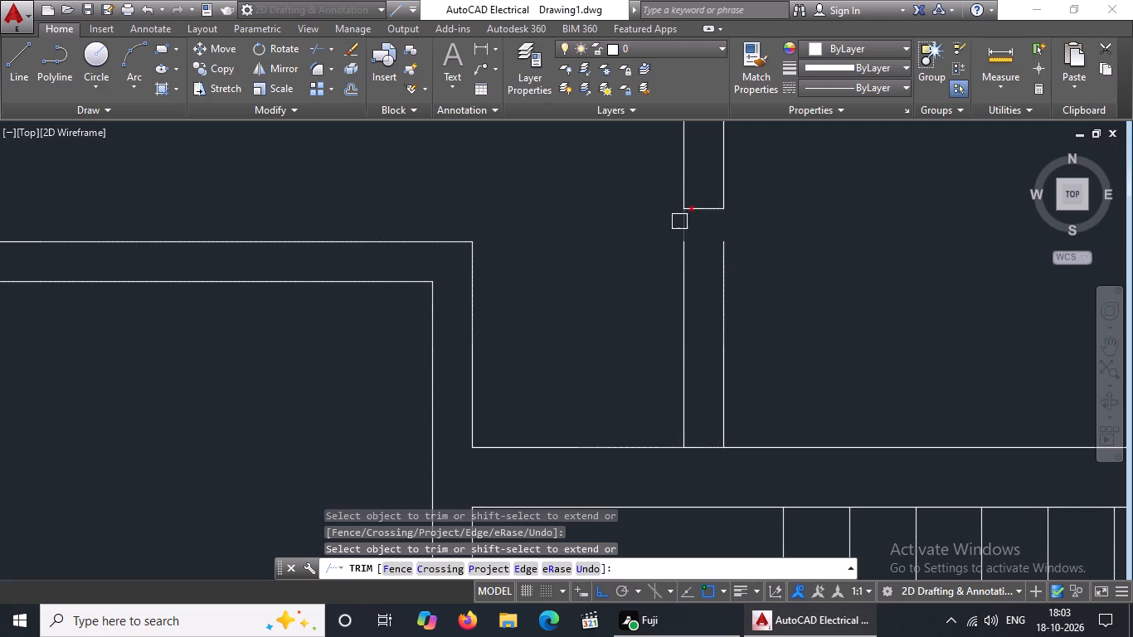
drag(687, 223, 690, 232)
click(684, 260)
click(722, 261)
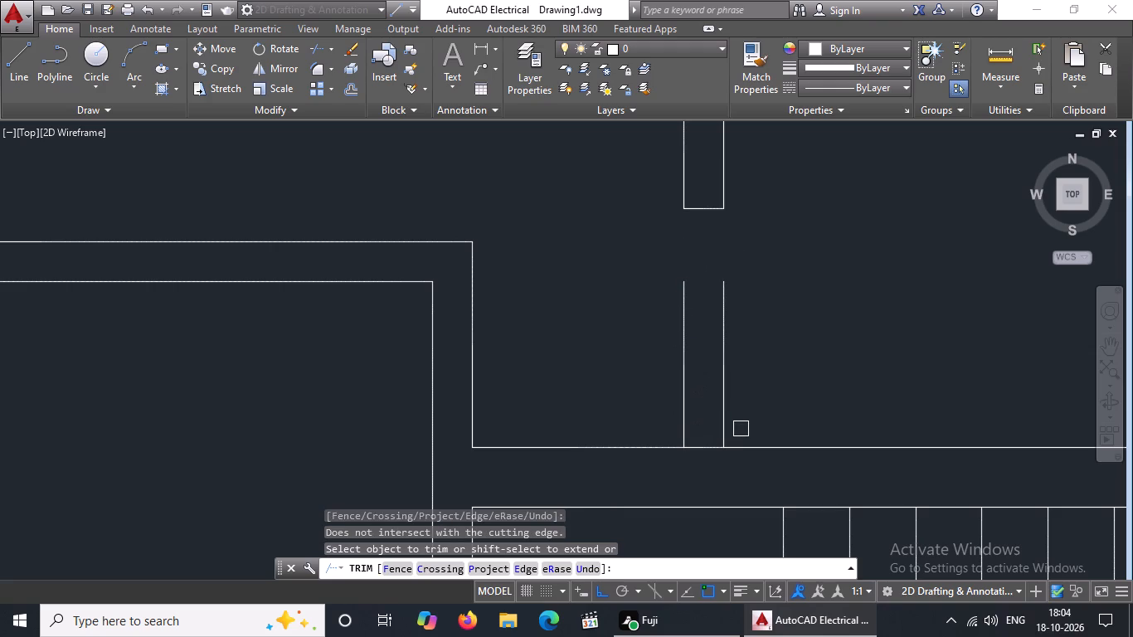
key(Escape)
Delete the leftover wall-face pieces below the opening between the stepped passage and the upper-right room.
click(630, 255)
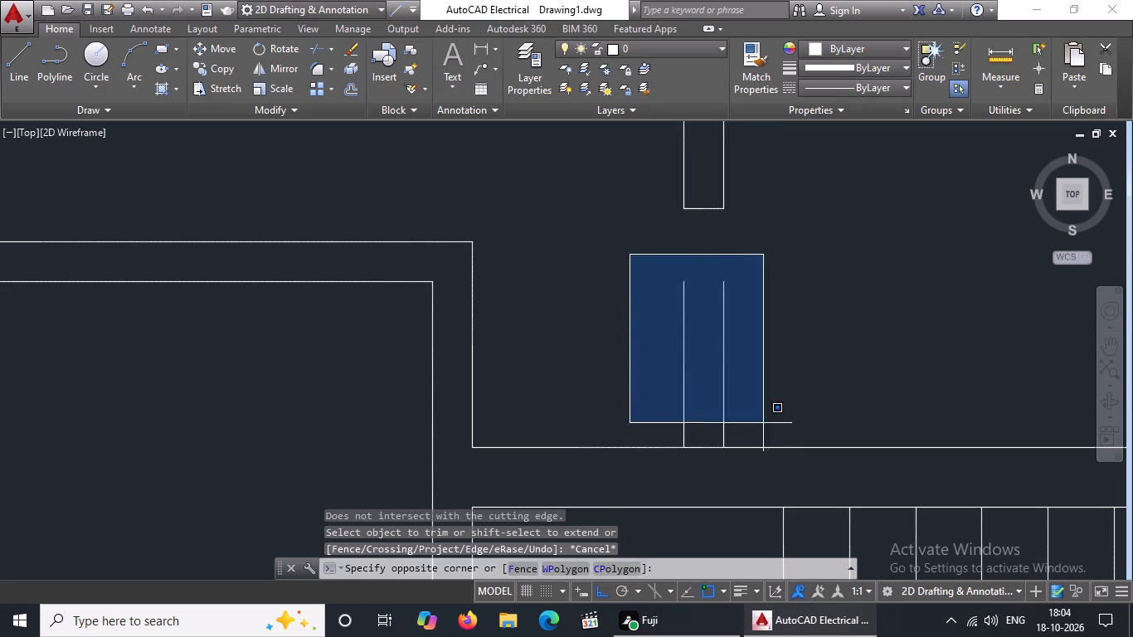
click(771, 474)
key(Delete)
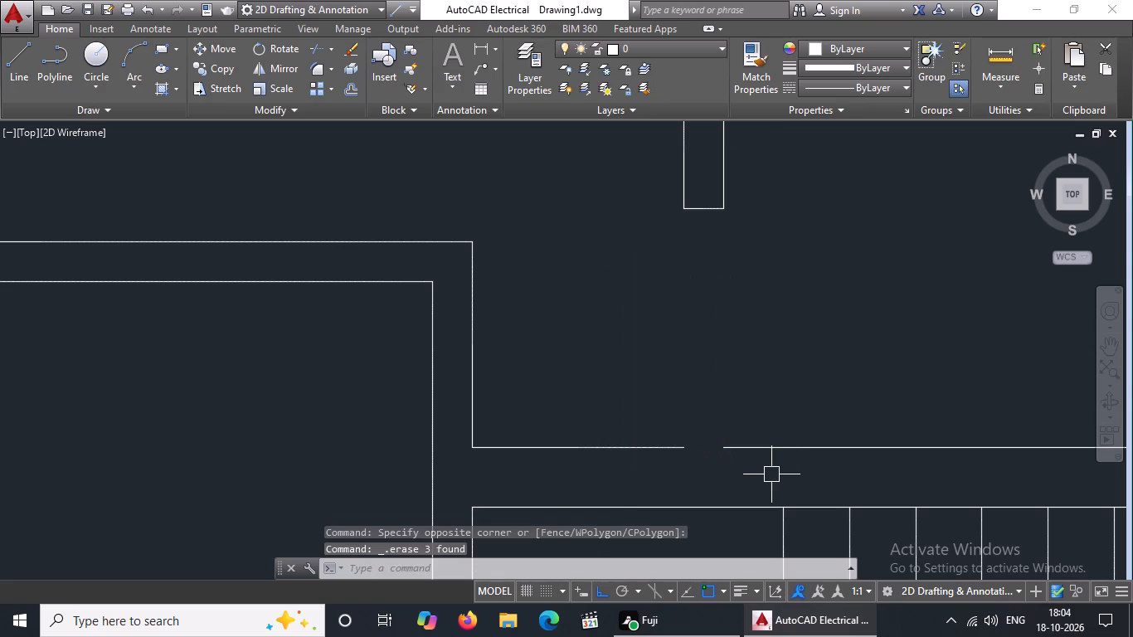
Extend the passage's lower wall line across the gap beneath the opening to the upper-right room.
key(Escape)
text(ex)
key(space)
key(space)
click(745, 450)
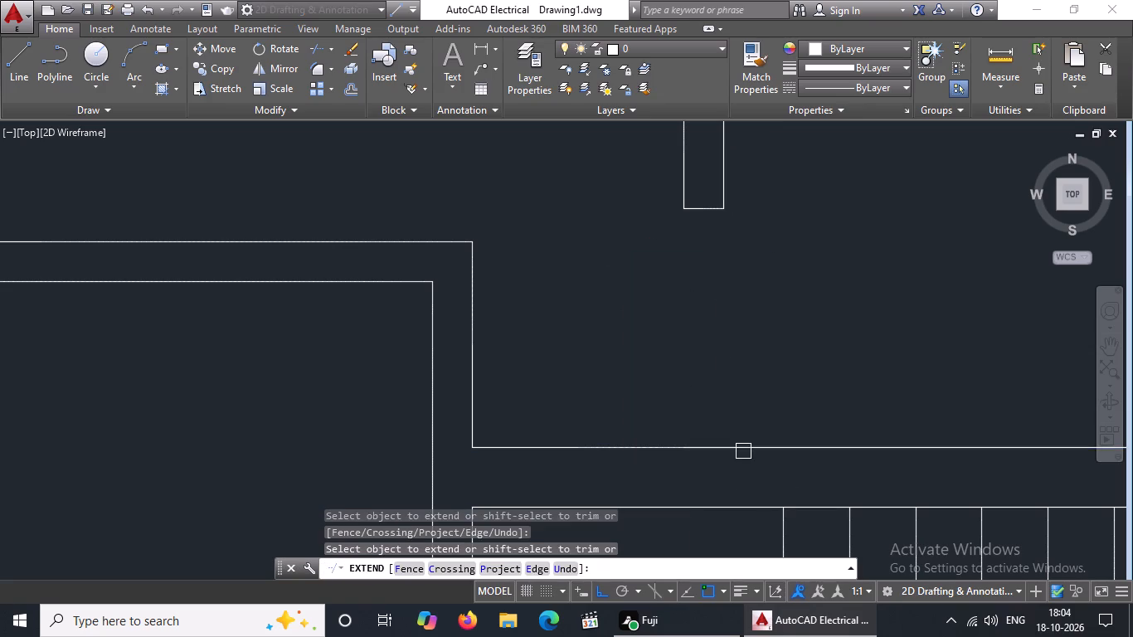
scroll(717, 423, down, 3)
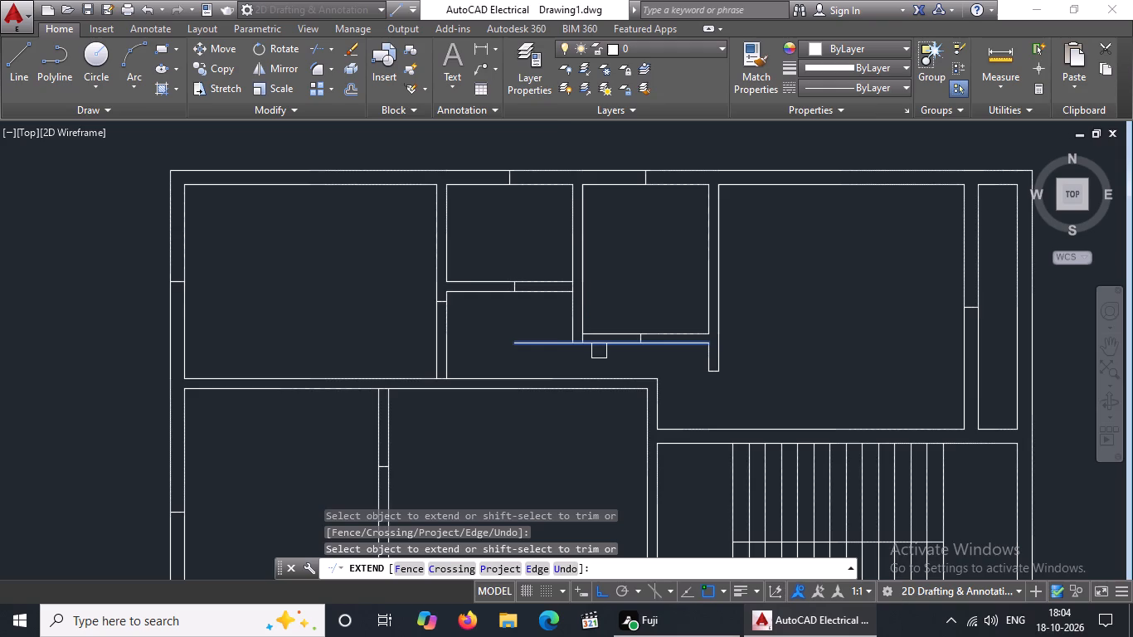
scroll(599, 349, up, 1)
key(Escape)
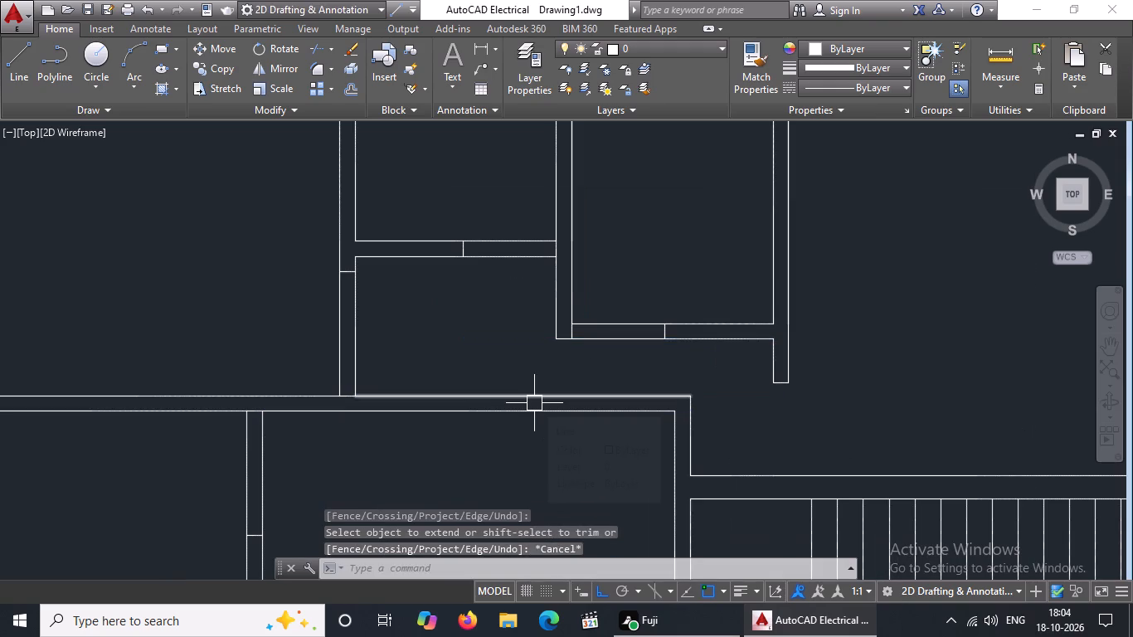
Trim both faces of the walls below the two small upper rooms, between each short line and the wall separating those rooms.
key(t)
text(r)
key(space)
key(space)
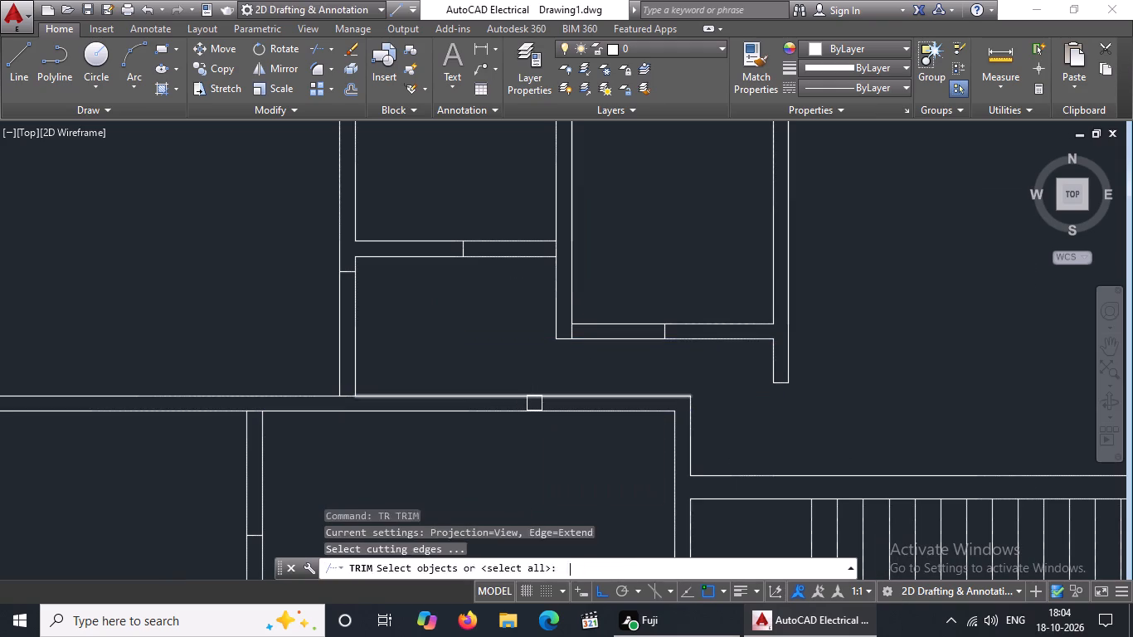
click(522, 246)
click(522, 255)
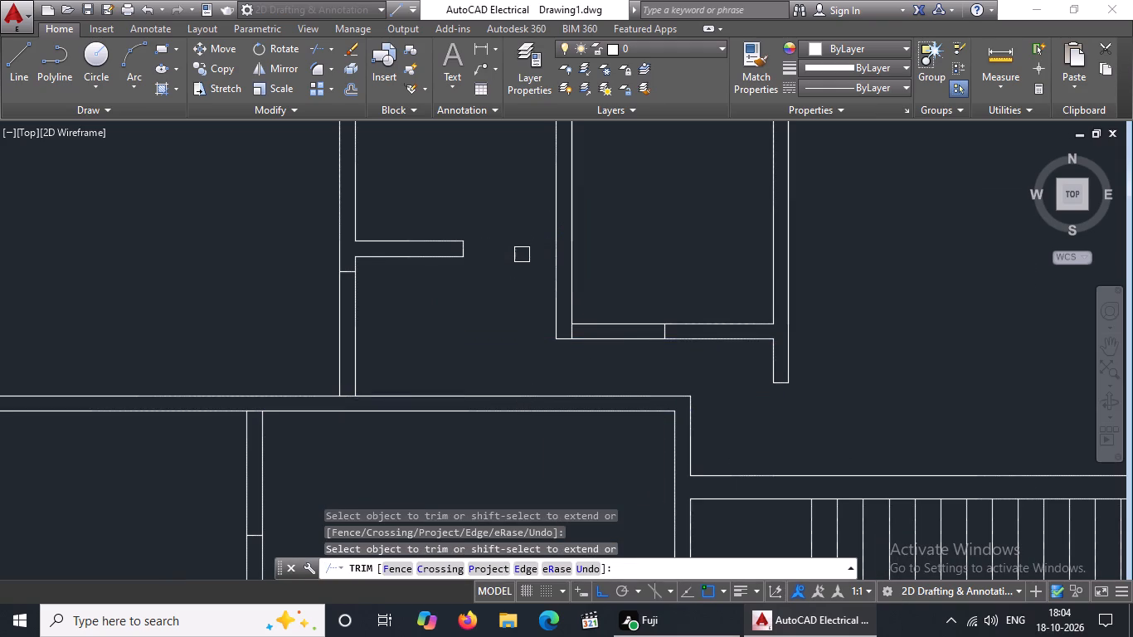
click(630, 326)
click(630, 342)
Trim both faces of the wall between the lower-left and lower-middle rooms above its short line.
scroll(662, 327, down, 3)
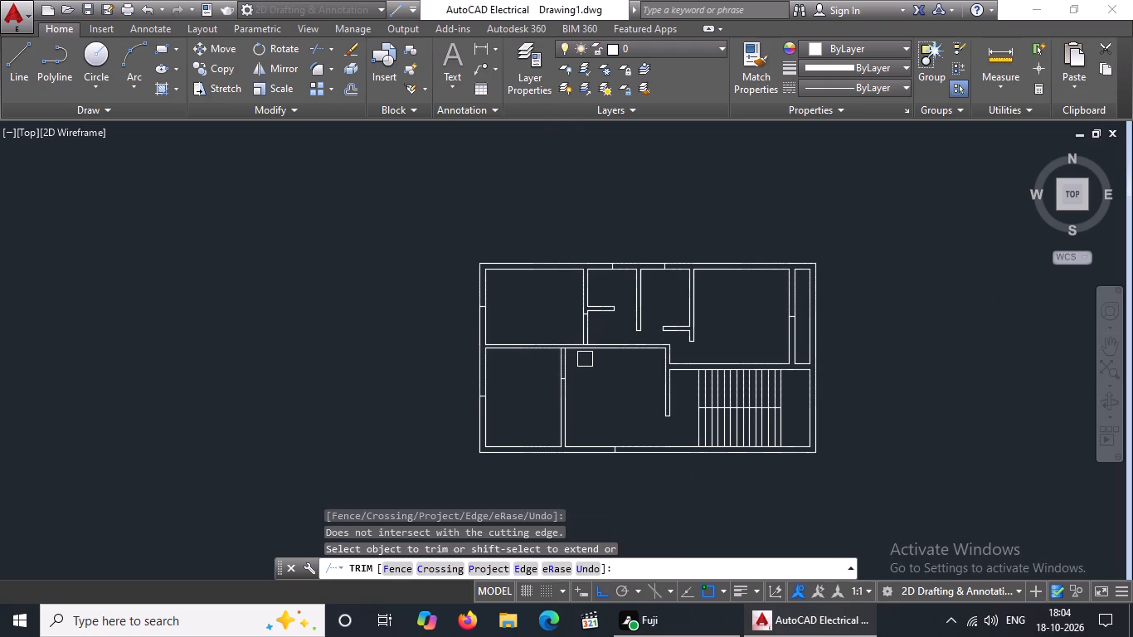
scroll(585, 359, up, 2)
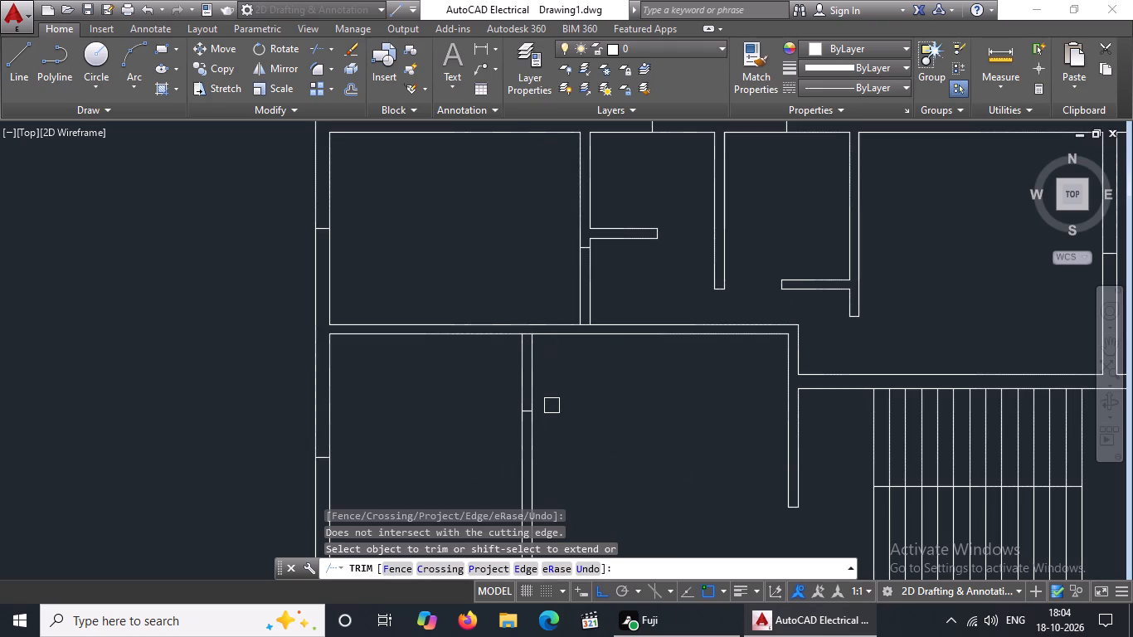
scroll(552, 403, down, 1)
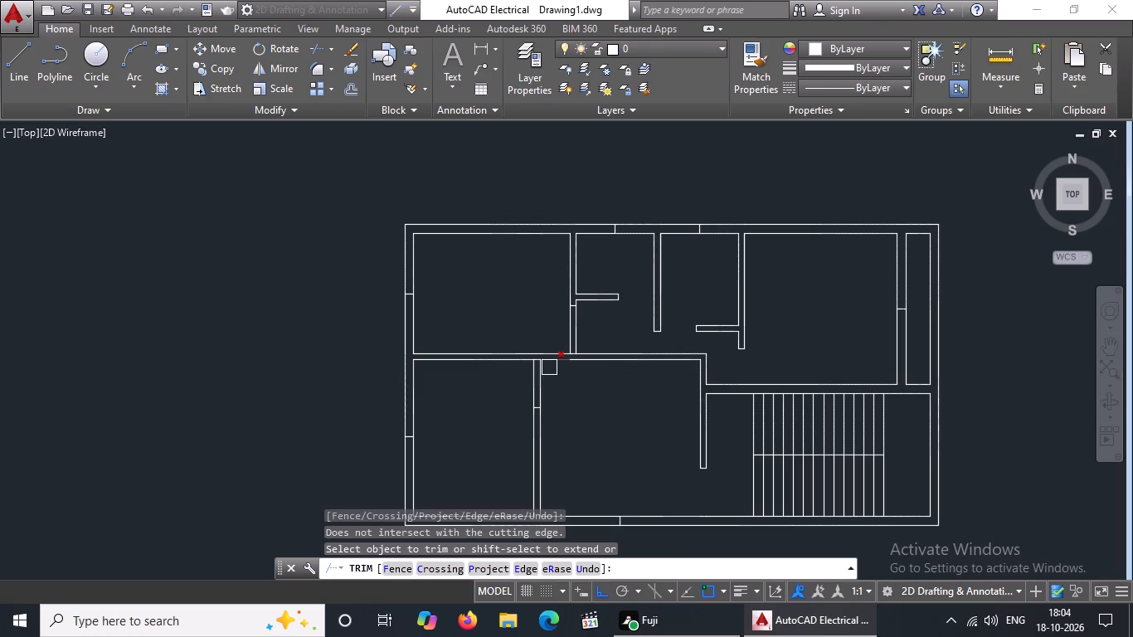
scroll(549, 367, up, 2)
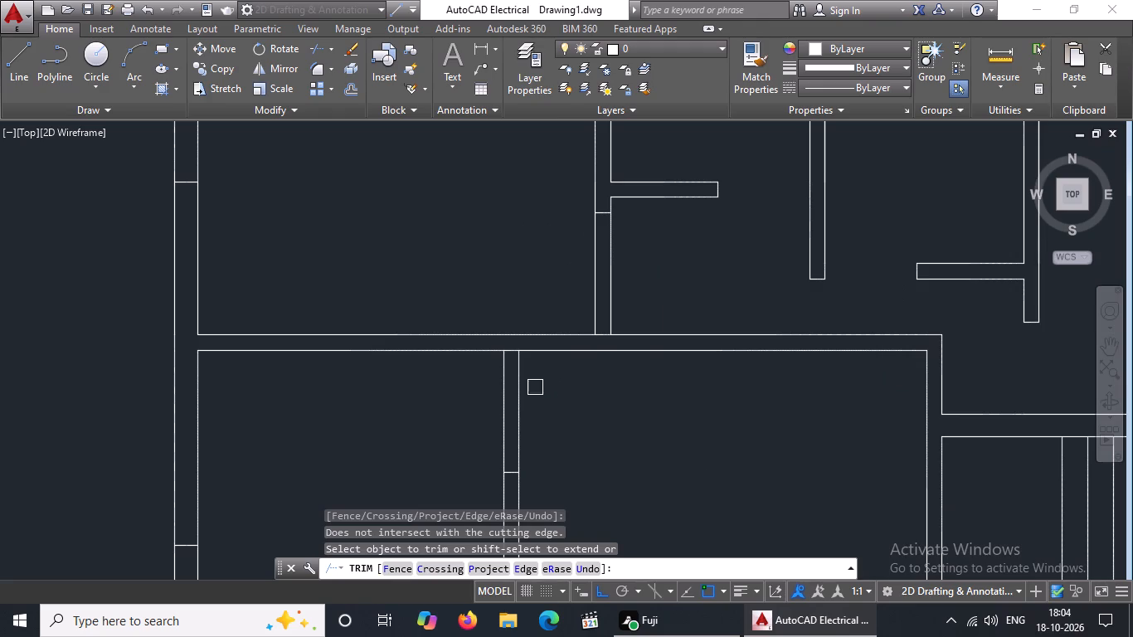
scroll(547, 386, down, 1)
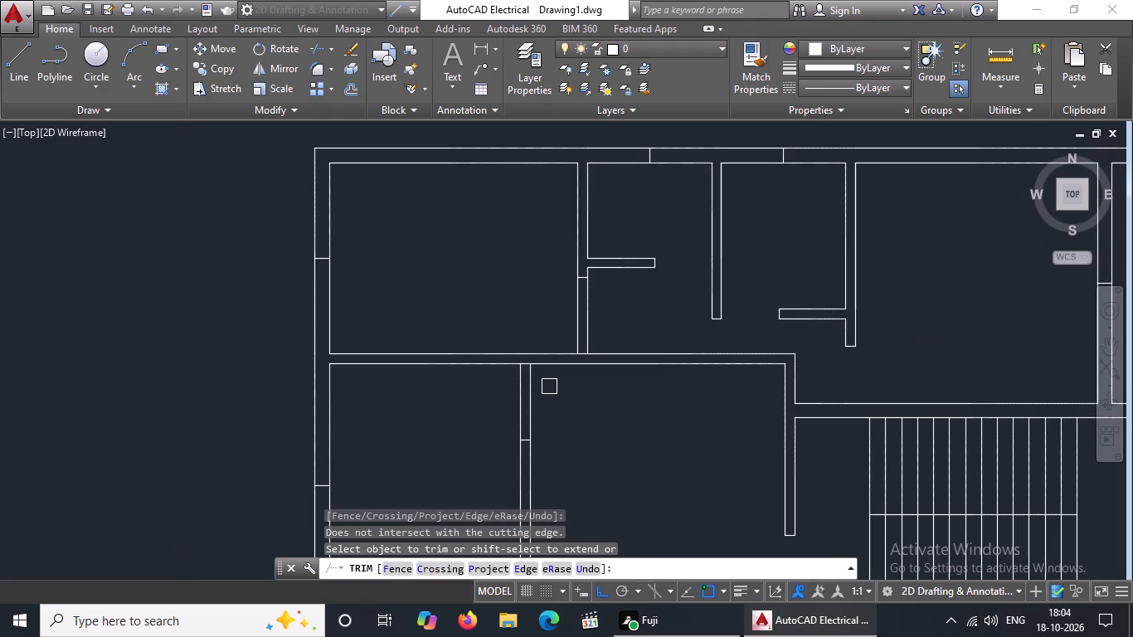
scroll(551, 383, down, 3)
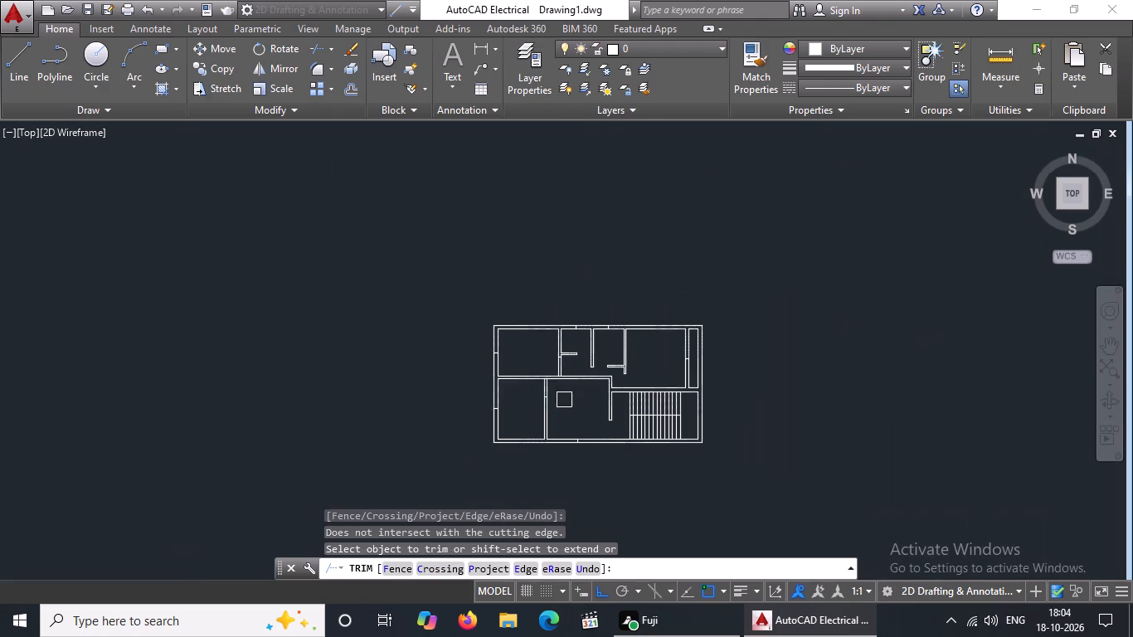
scroll(558, 398, up, 5)
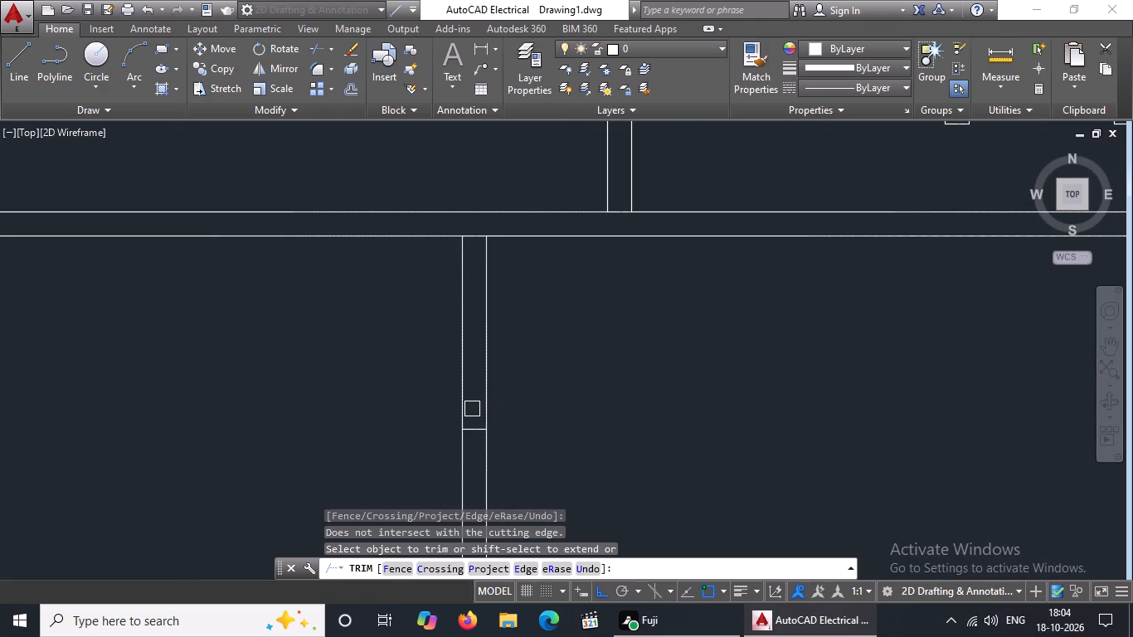
click(489, 412)
click(468, 414)
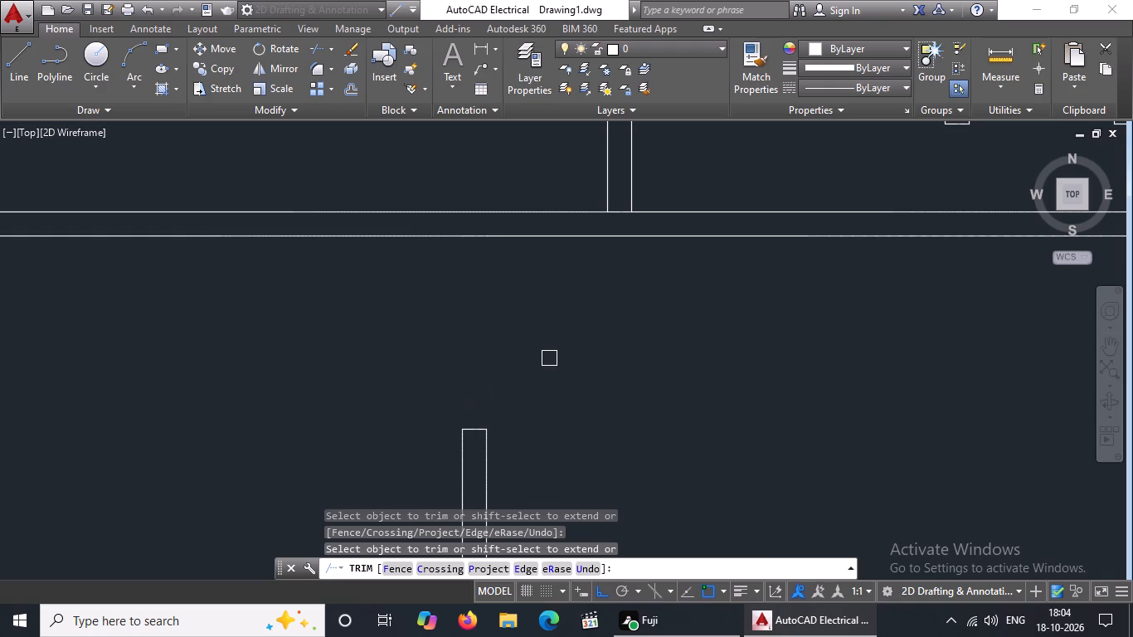
Trim both faces of the upper-left room's east wall below its short line and delete the leftover pieces.
scroll(549, 358, down, 2)
middle_drag(549, 358, 545, 401)
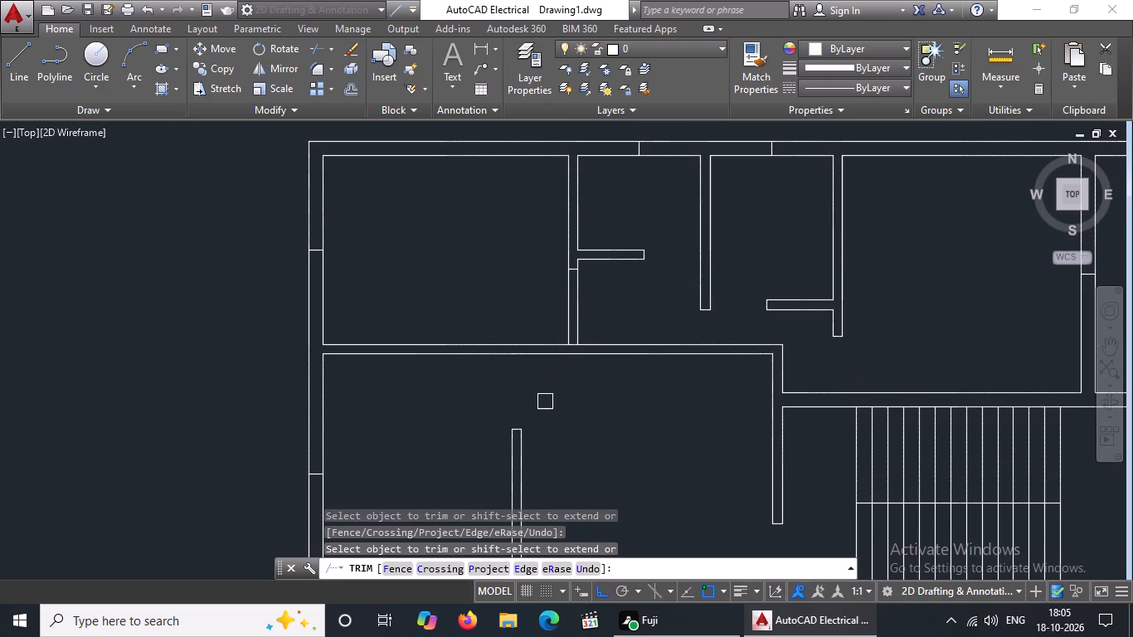
scroll(572, 282, up, 2)
click(559, 269)
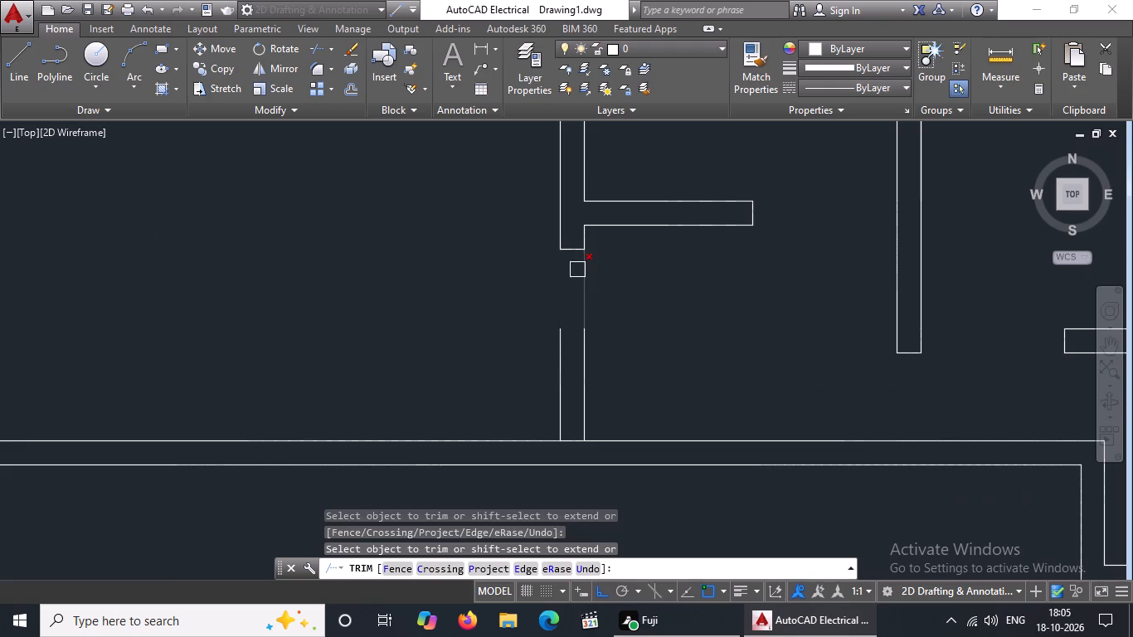
click(579, 269)
click(564, 407)
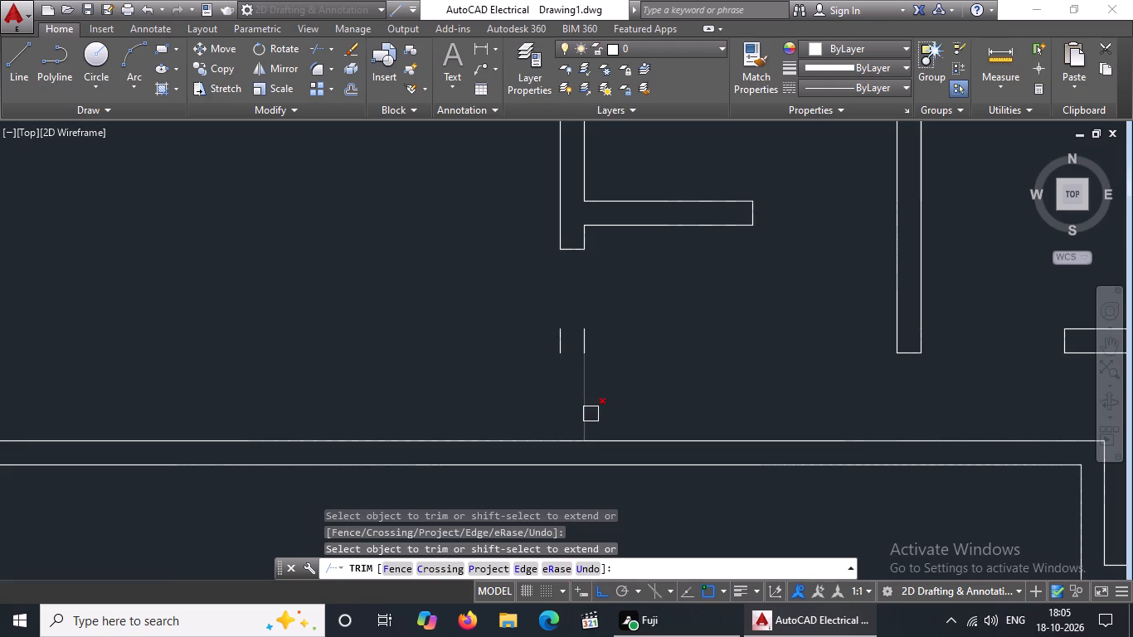
click(591, 414)
key(Escape)
drag(525, 314, 612, 359)
click(612, 359)
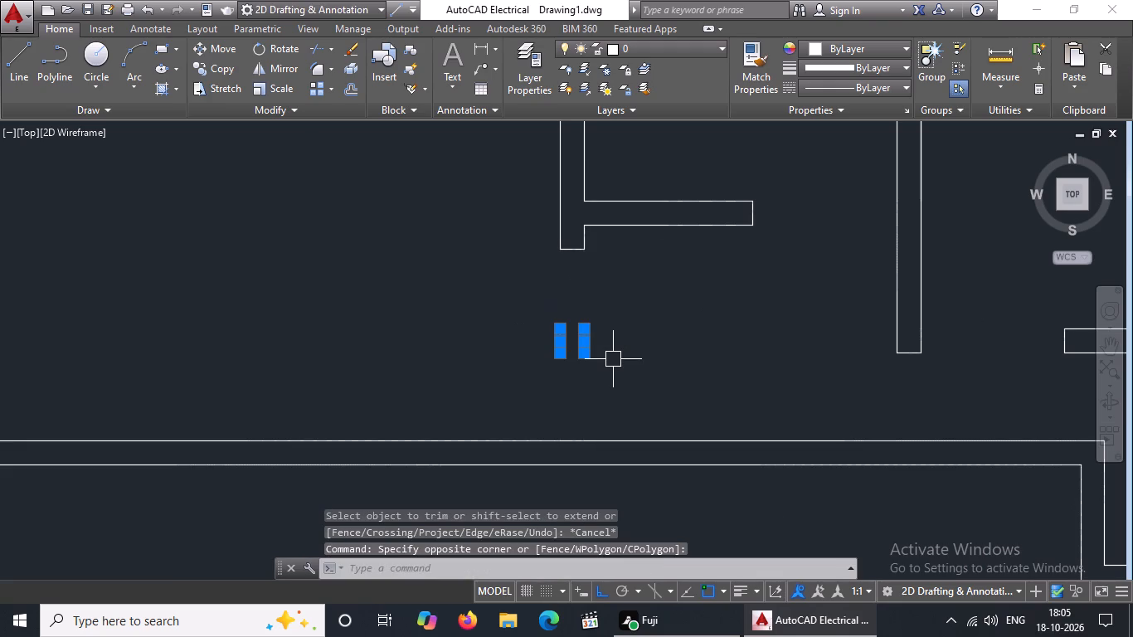
key(Delete)
Offset the short line in the south outer wall of the lower-middle room 2' to both the west and the east.
scroll(620, 341, down, 5)
scroll(694, 424, up, 2)
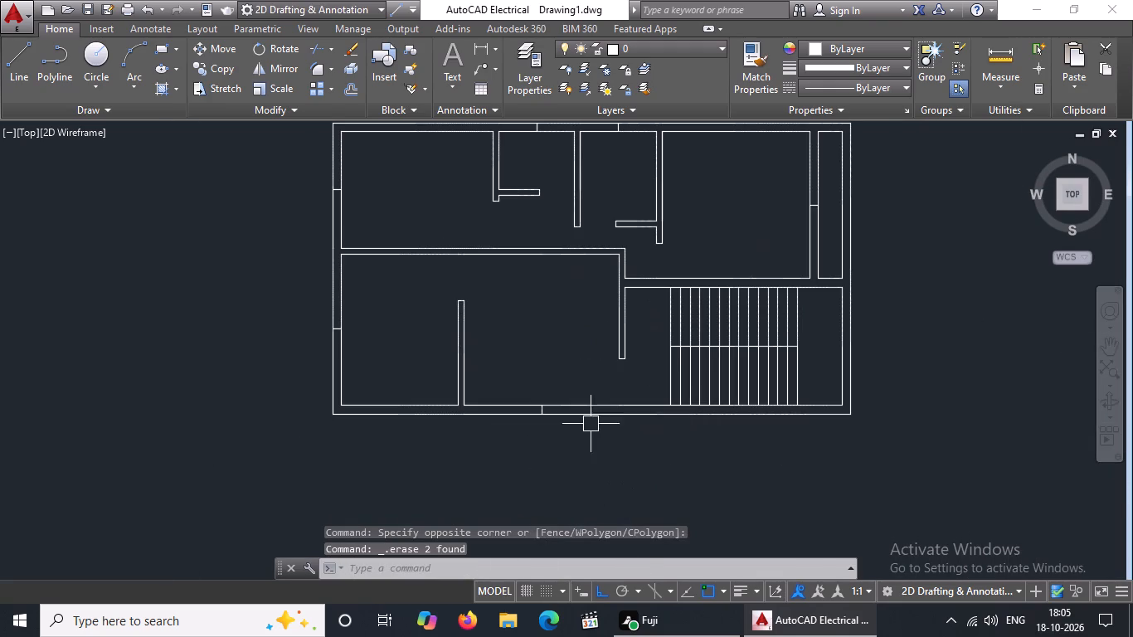
scroll(513, 403, up, 3)
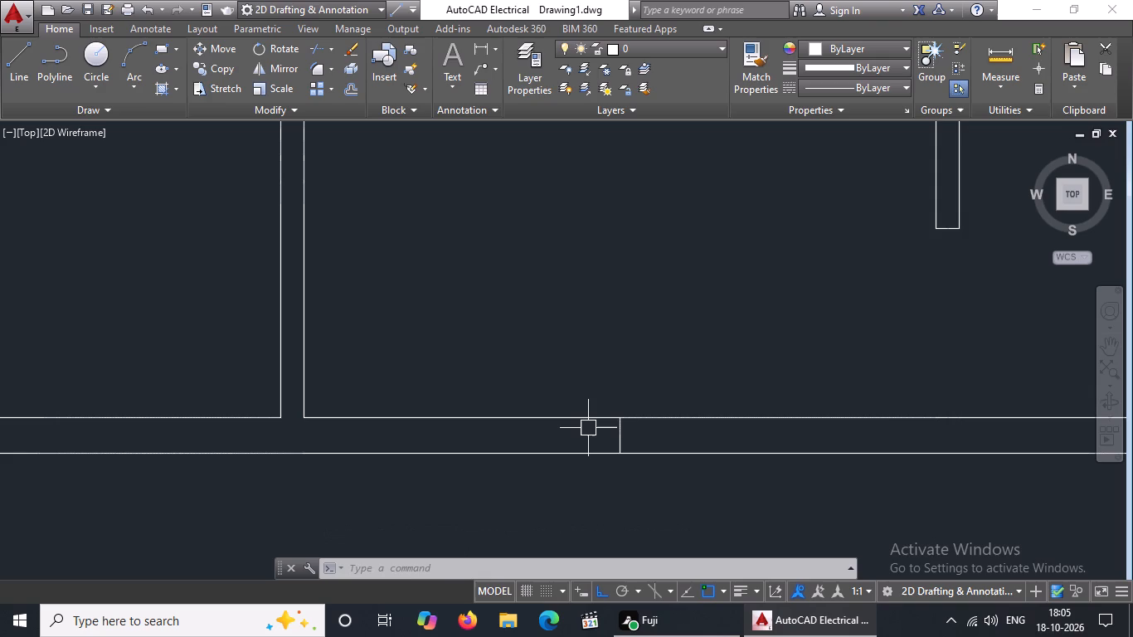
scroll(649, 363, down, 2)
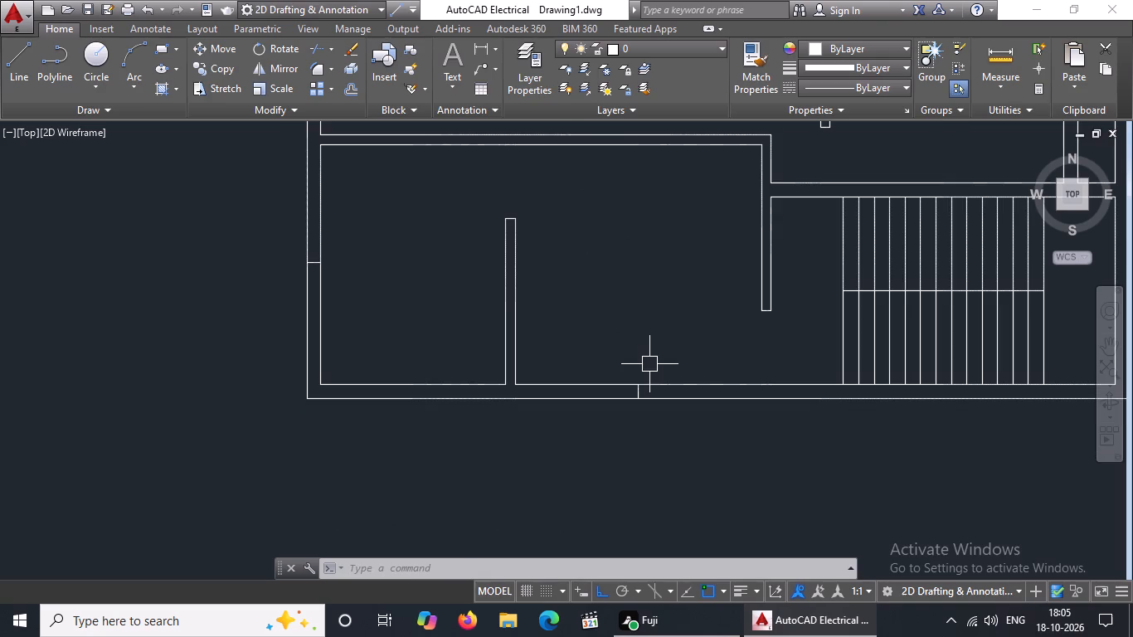
middle_drag(593, 359, 614, 375)
key(Escape)
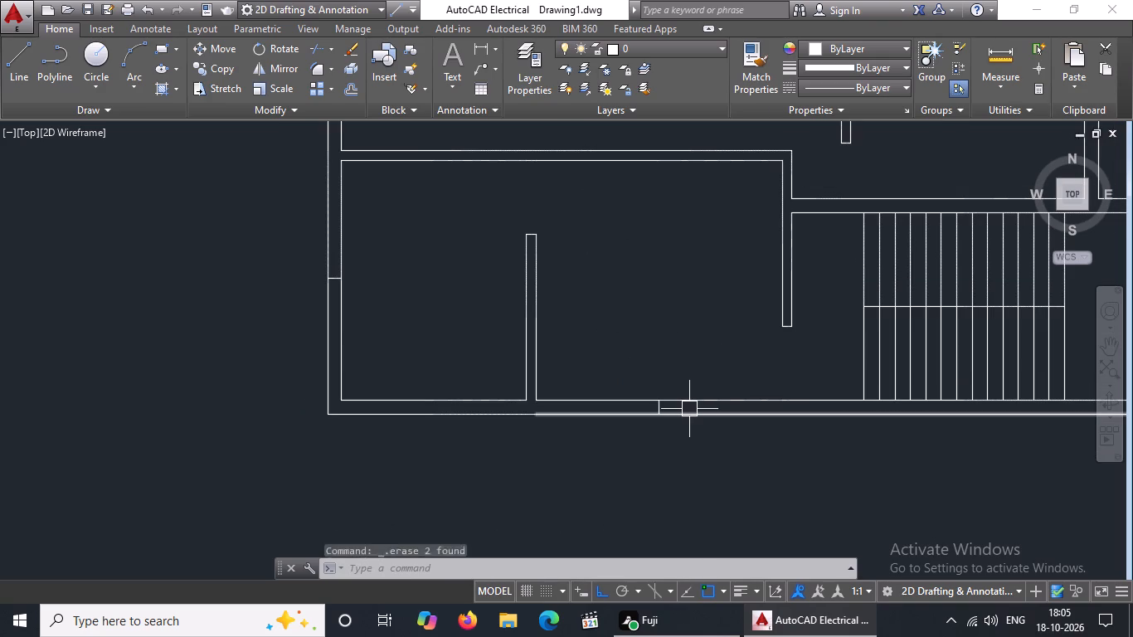
key(o)
key(Return)
key(2)
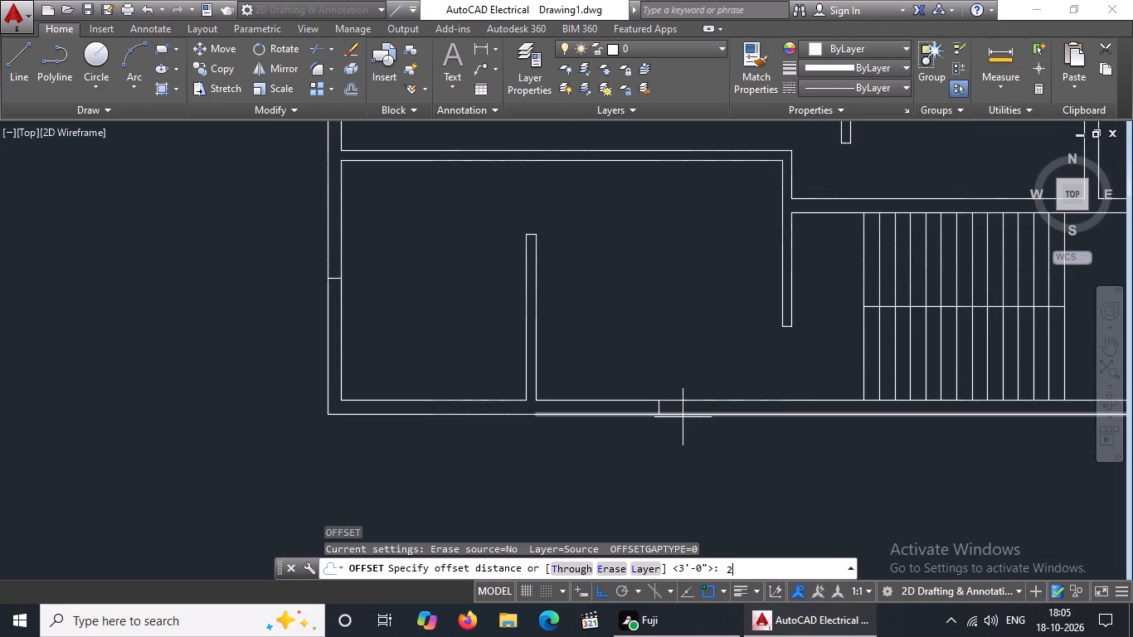
key(apostrophe)
key(Return)
scroll(673, 416, up, 3)
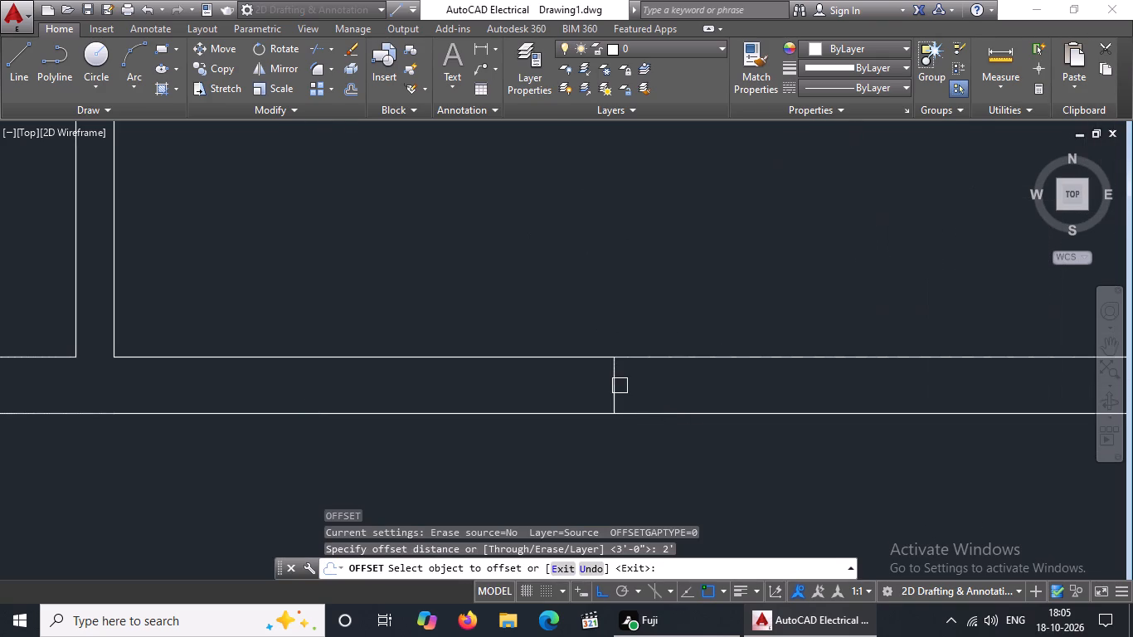
drag(620, 387, 609, 391)
drag(372, 408, 401, 401)
drag(610, 372, 622, 376)
click(717, 382)
Offset the short line in the west outer wall of the lower-left room 2' upward.
scroll(727, 377, down, 3)
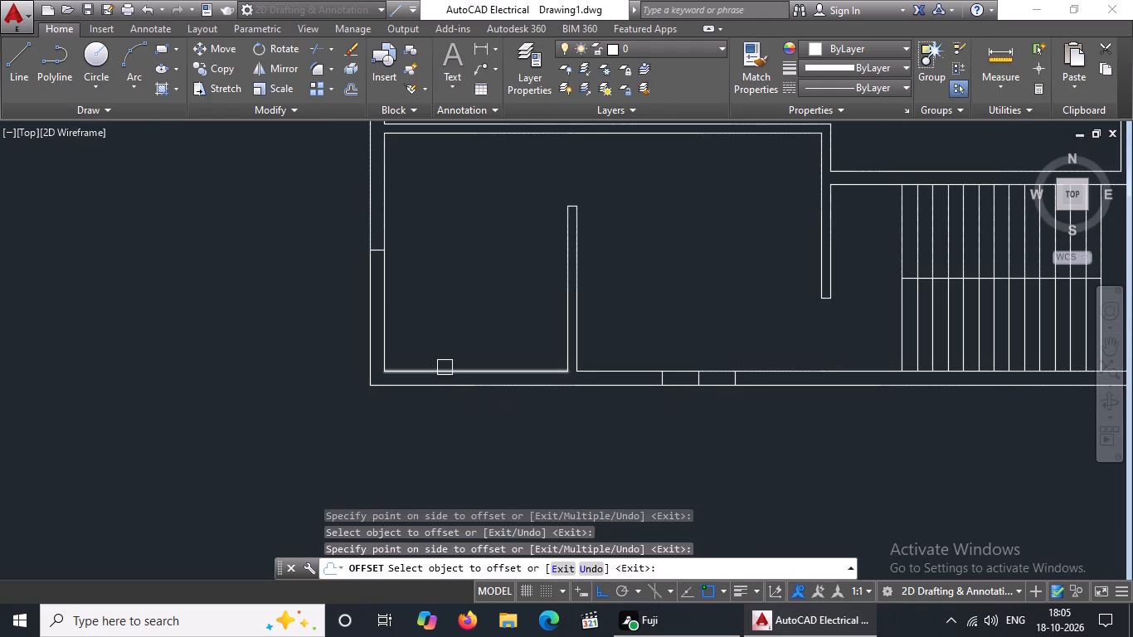
middle_drag(459, 322, 459, 460)
scroll(469, 441, down, 2)
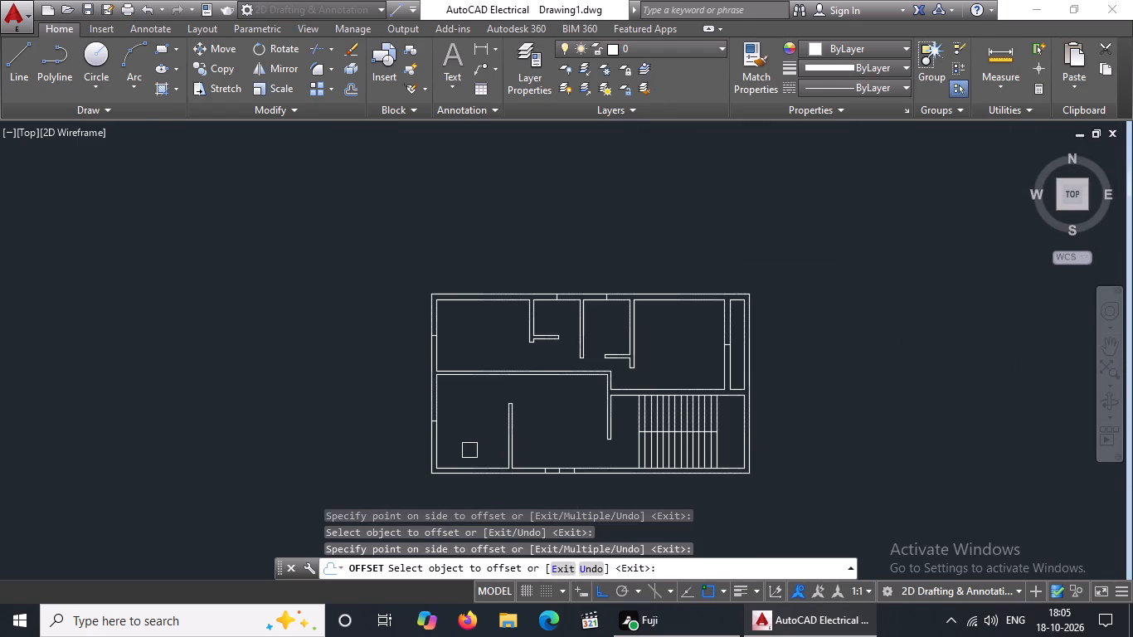
middle_click(467, 450)
scroll(456, 416, up, 3)
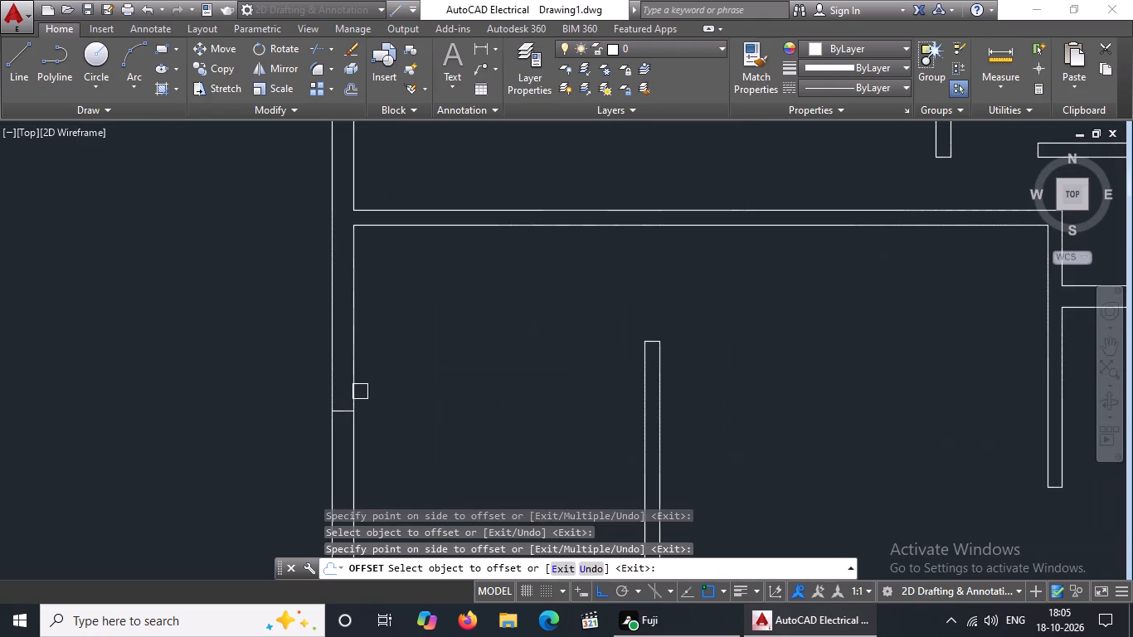
scroll(356, 395, up, 2)
drag(320, 442, 321, 433)
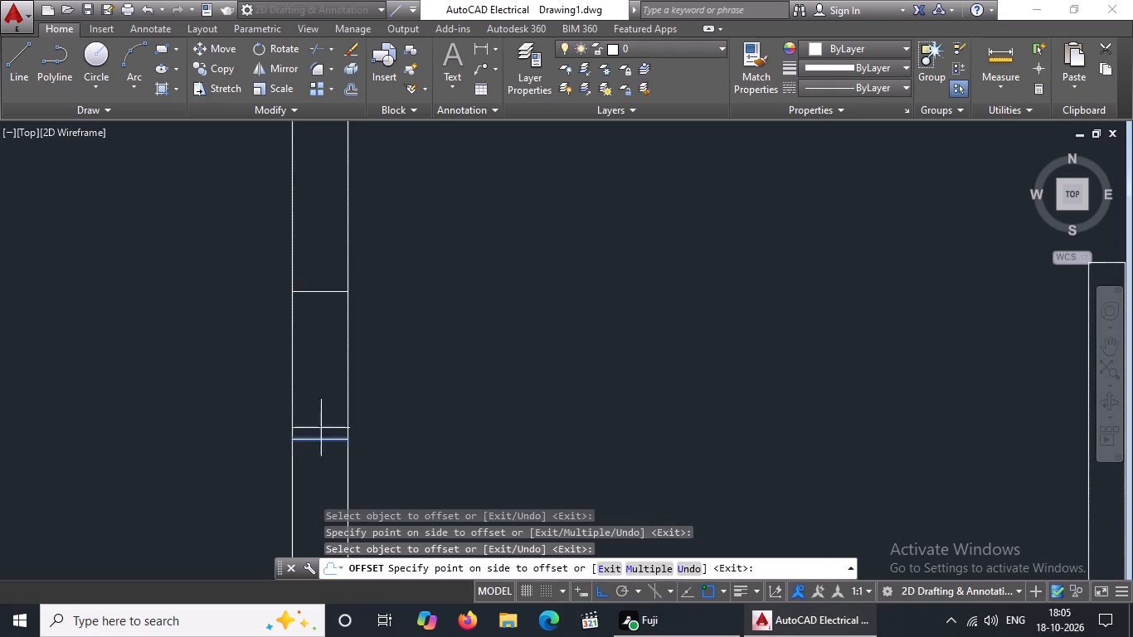
click(315, 330)
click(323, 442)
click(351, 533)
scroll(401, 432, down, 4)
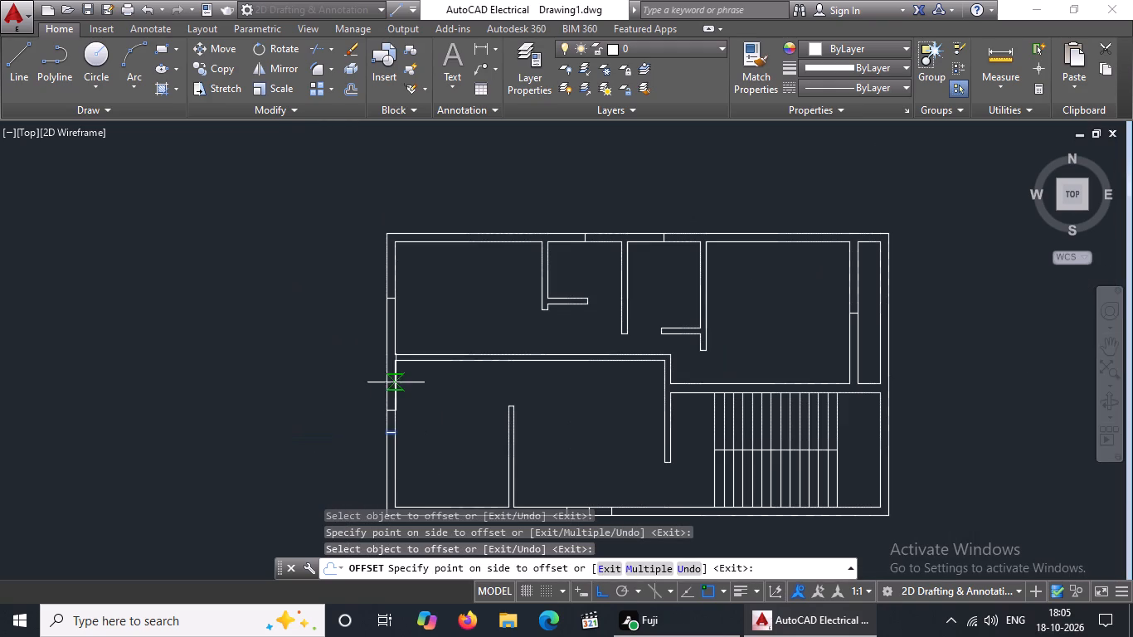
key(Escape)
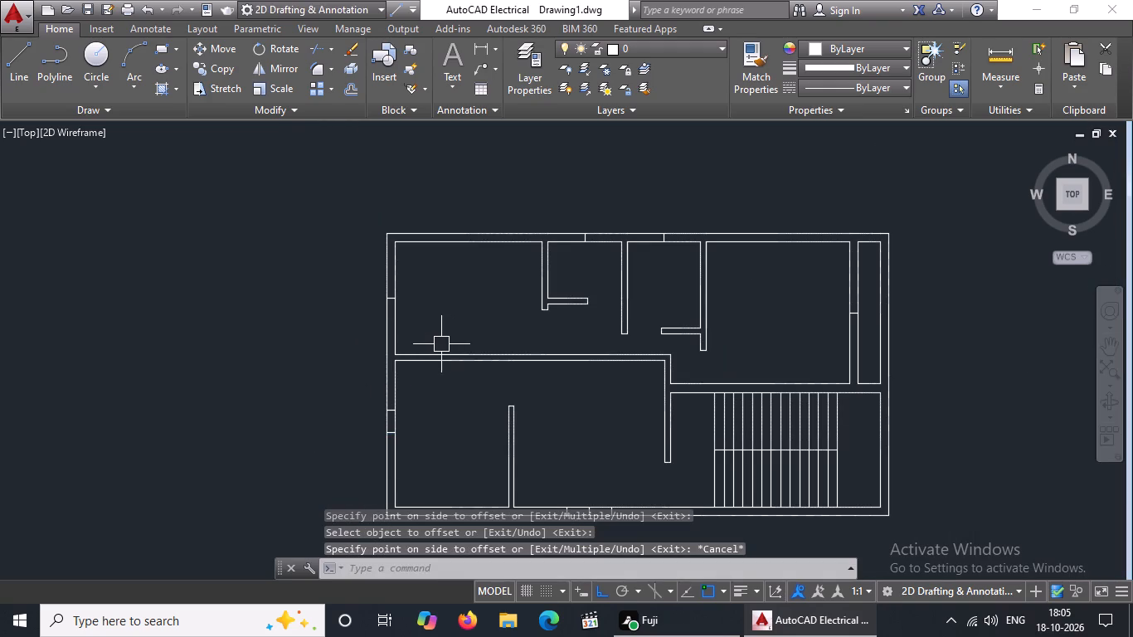
Offset the original short line in the lower-left room's west outer wall 2' downward.
key(o)
key(Return)
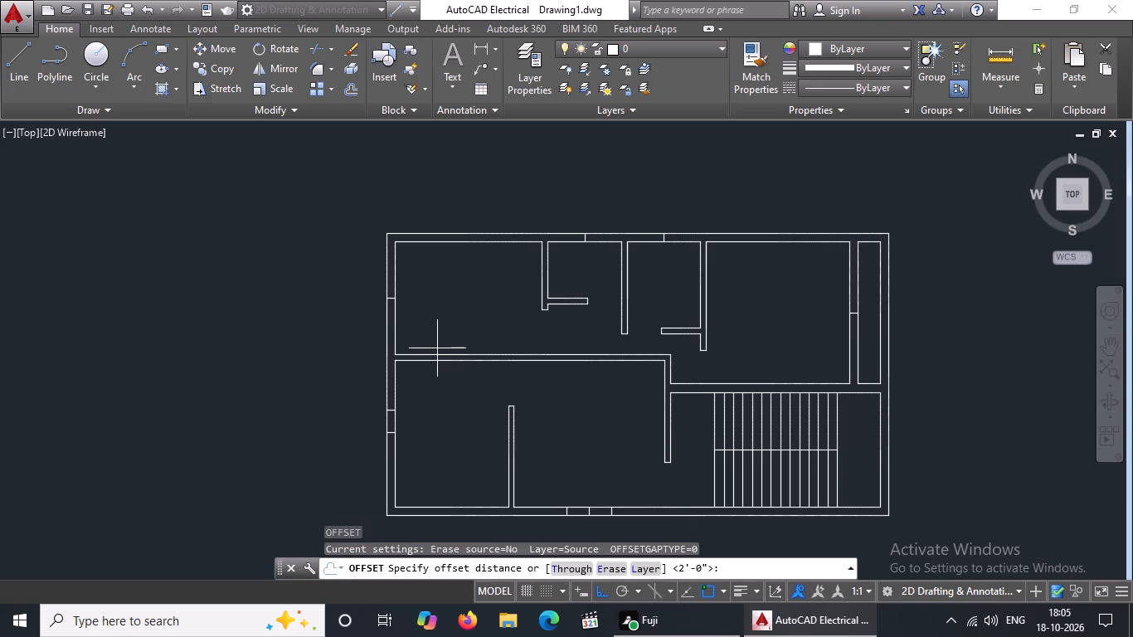
key(2)
key(apostrophe)
key(Return)
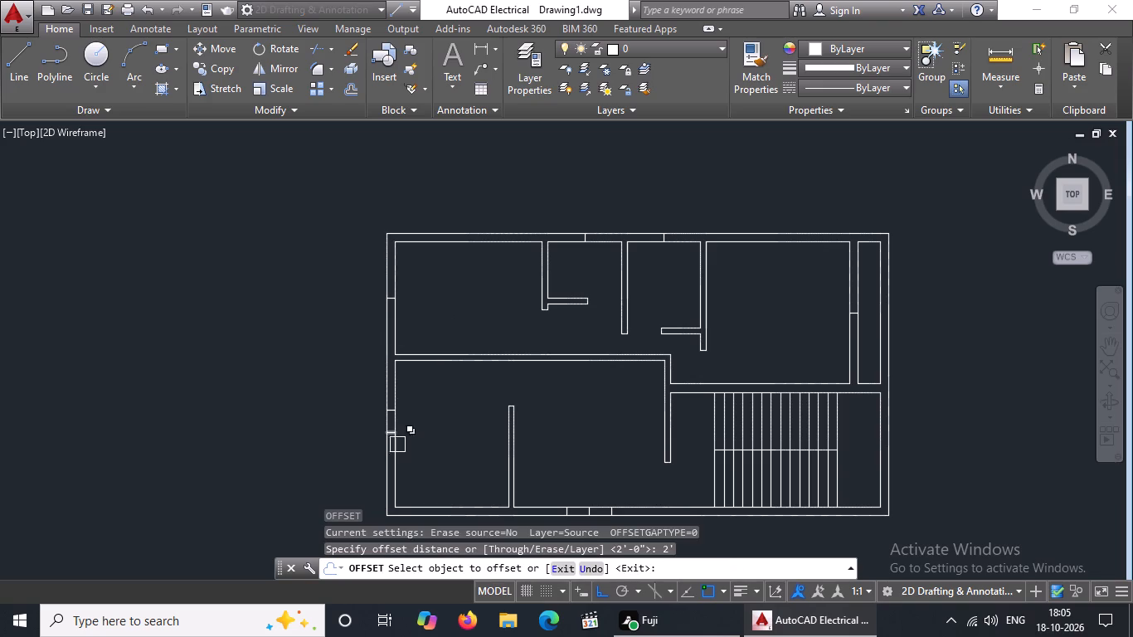
scroll(396, 447, up, 3)
click(364, 394)
click(366, 484)
scroll(553, 367, down, 2)
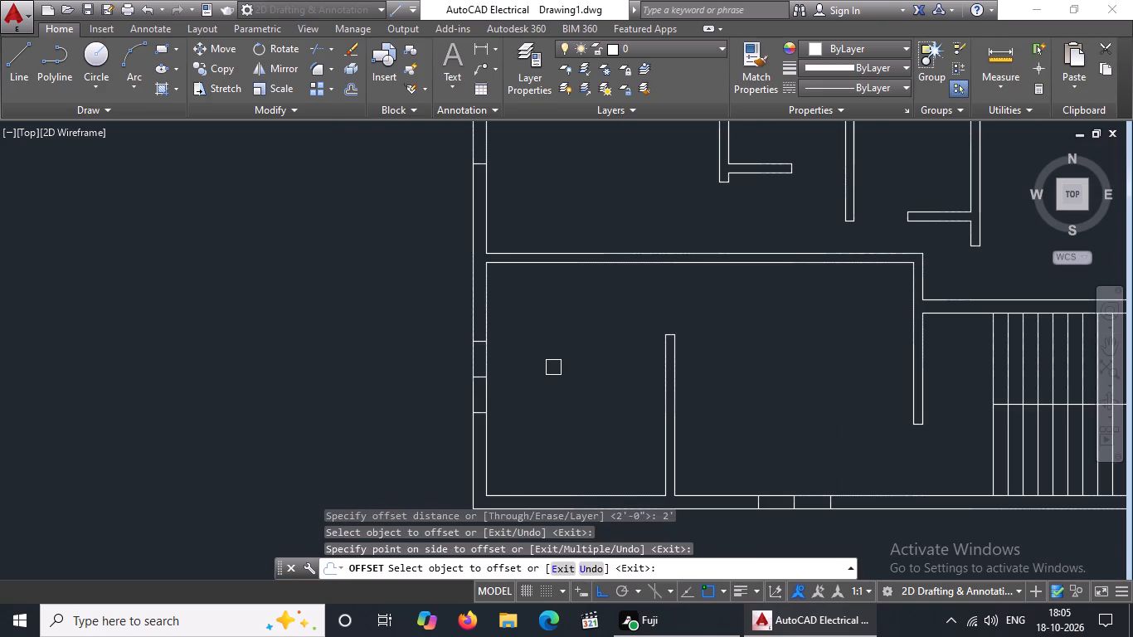
Offset the short line in the west outer wall of the upper-left room 2' both upward and downward.
middle_drag(567, 387, 561, 428)
middle_drag(535, 296, 518, 459)
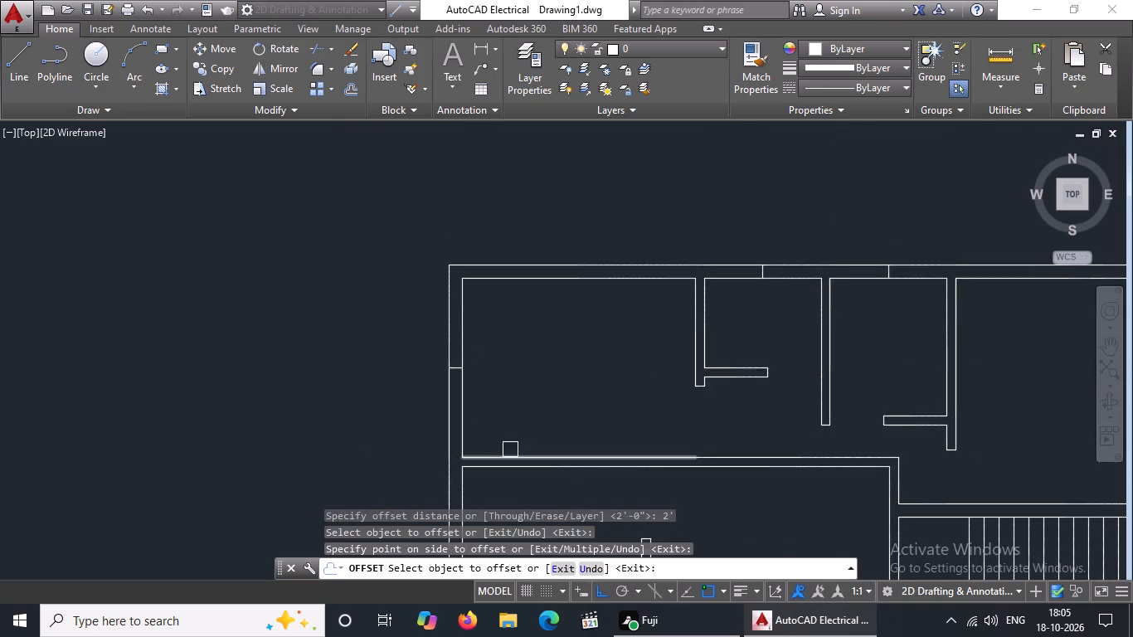
scroll(452, 343, up, 2)
drag(463, 408, 463, 387)
drag(455, 277, 460, 320)
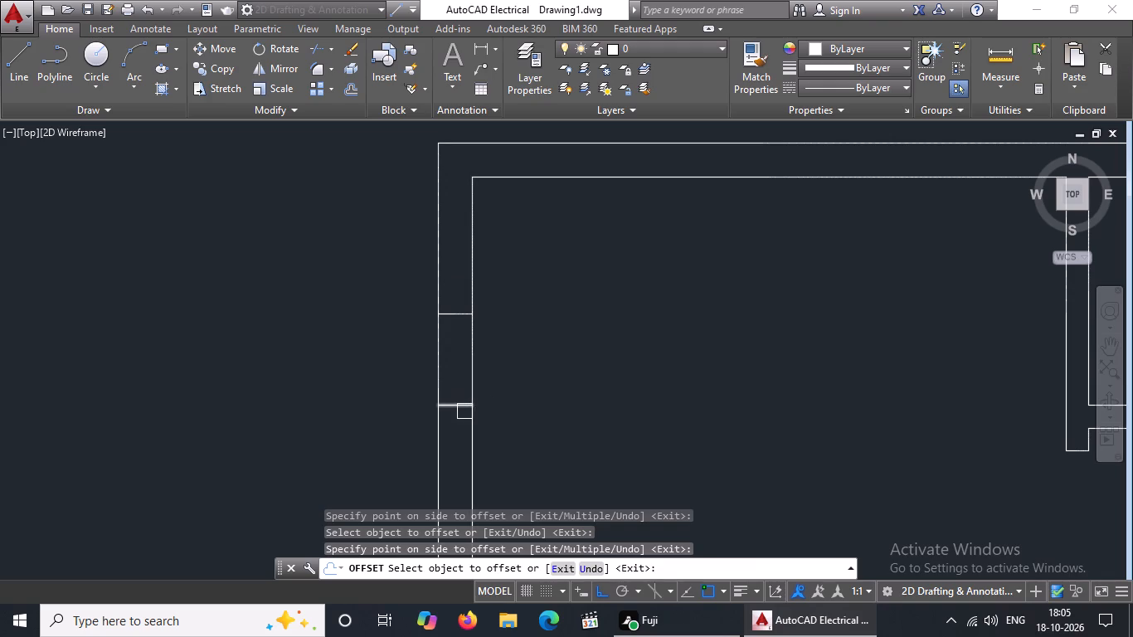
click(463, 406)
click(457, 479)
Offset the short line in the east wall of the upper-right room 2' both upward and downward.
scroll(565, 375, down, 3)
middle_drag(627, 375, 556, 367)
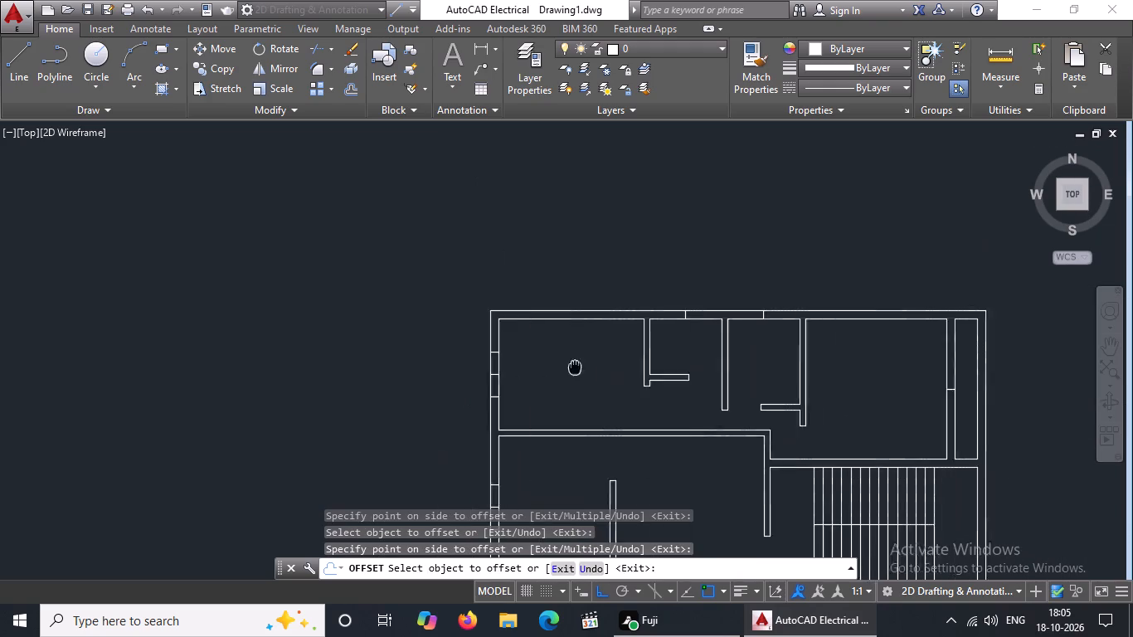
middle_drag(556, 367, 472, 363)
scroll(487, 351, down, 2)
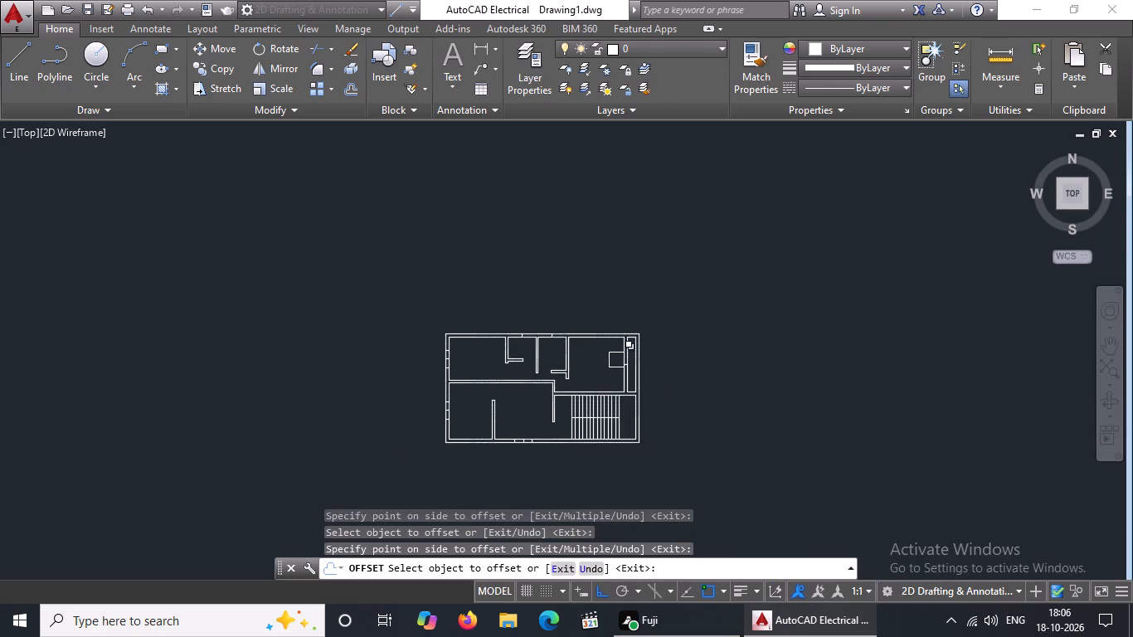
scroll(615, 356, up, 5)
drag(716, 466, 716, 453)
click(689, 292)
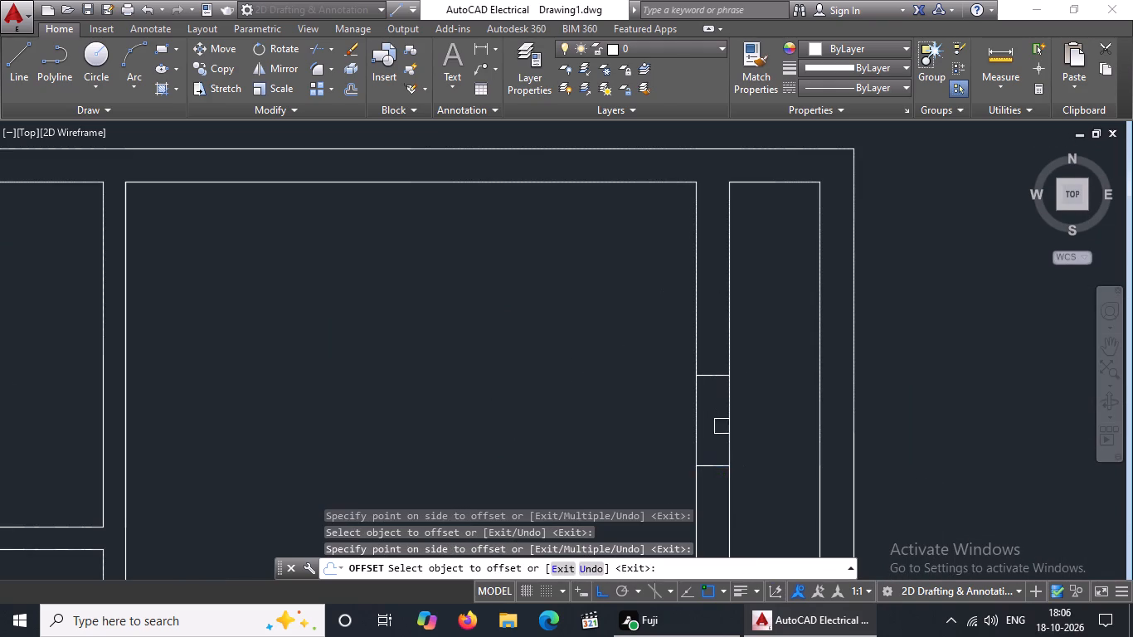
drag(715, 469, 716, 501)
click(727, 537)
scroll(732, 433, down, 4)
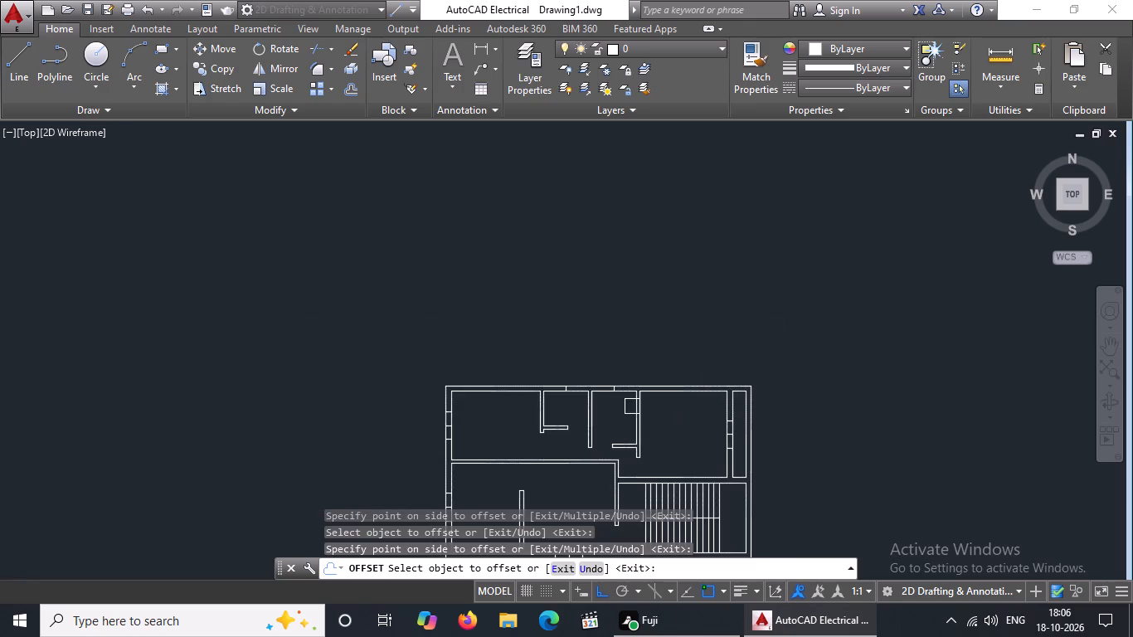
scroll(597, 395, up, 3)
key(Escape)
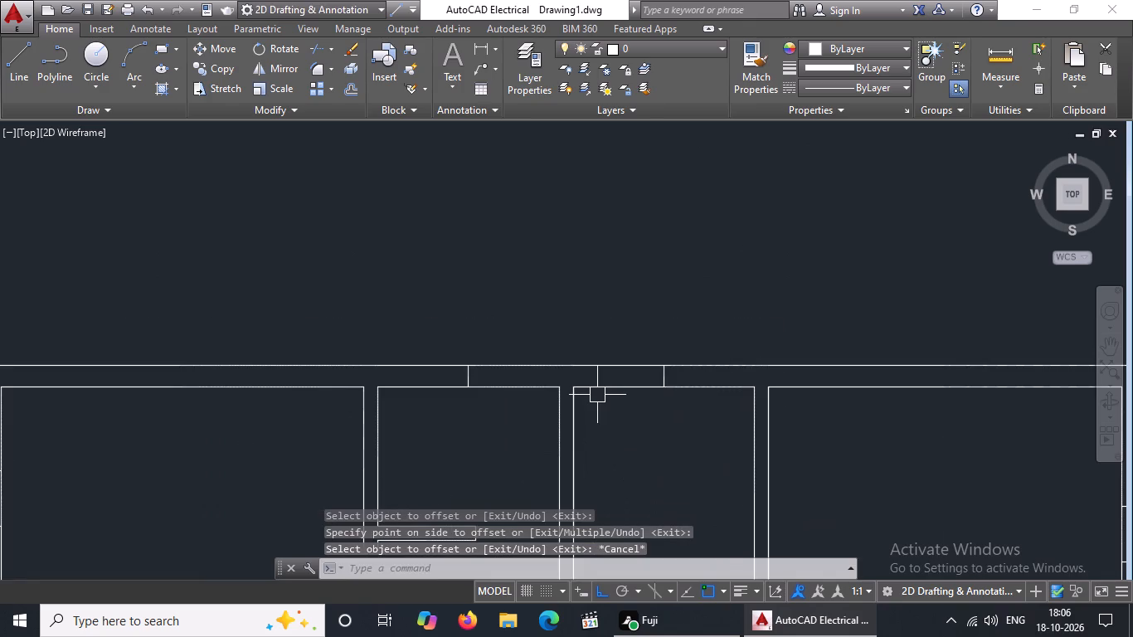
Offset the western short line in the north outer wall 1' to both the west and the east.
key(o)
key(Return)
key(1)
key(apostrophe)
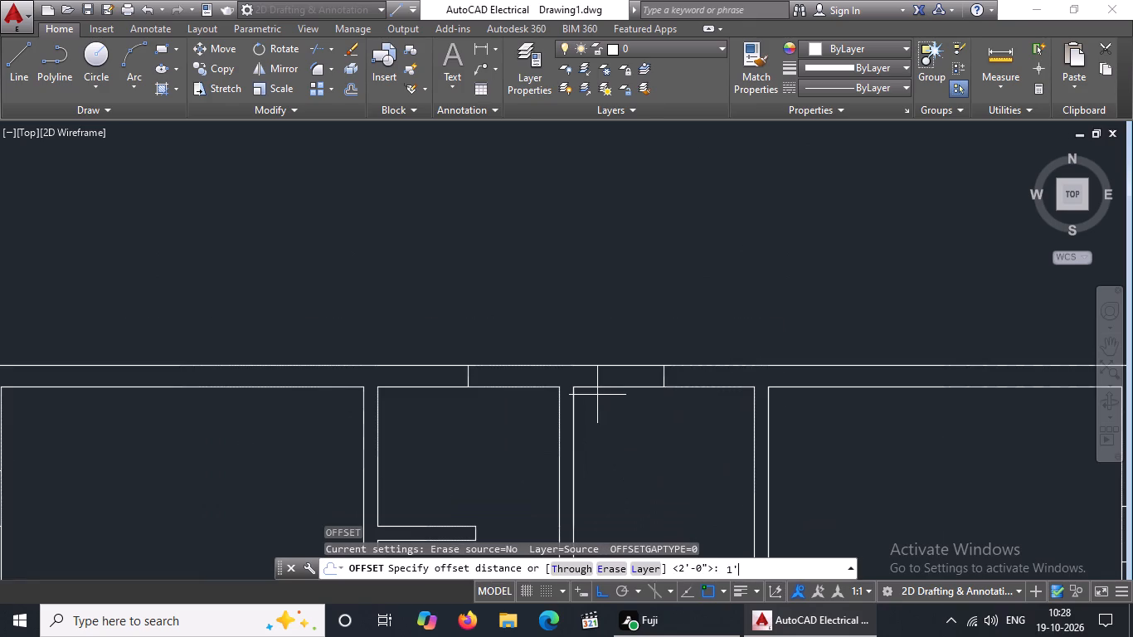
key(Return)
scroll(460, 380, up, 1)
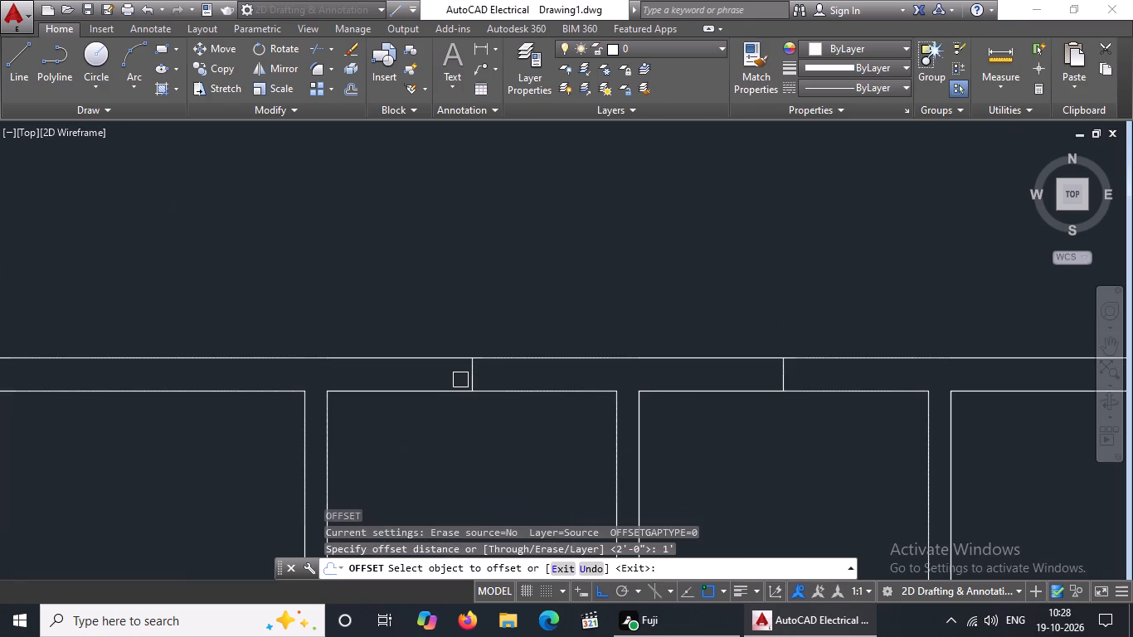
click(471, 378)
drag(216, 377, 476, 376)
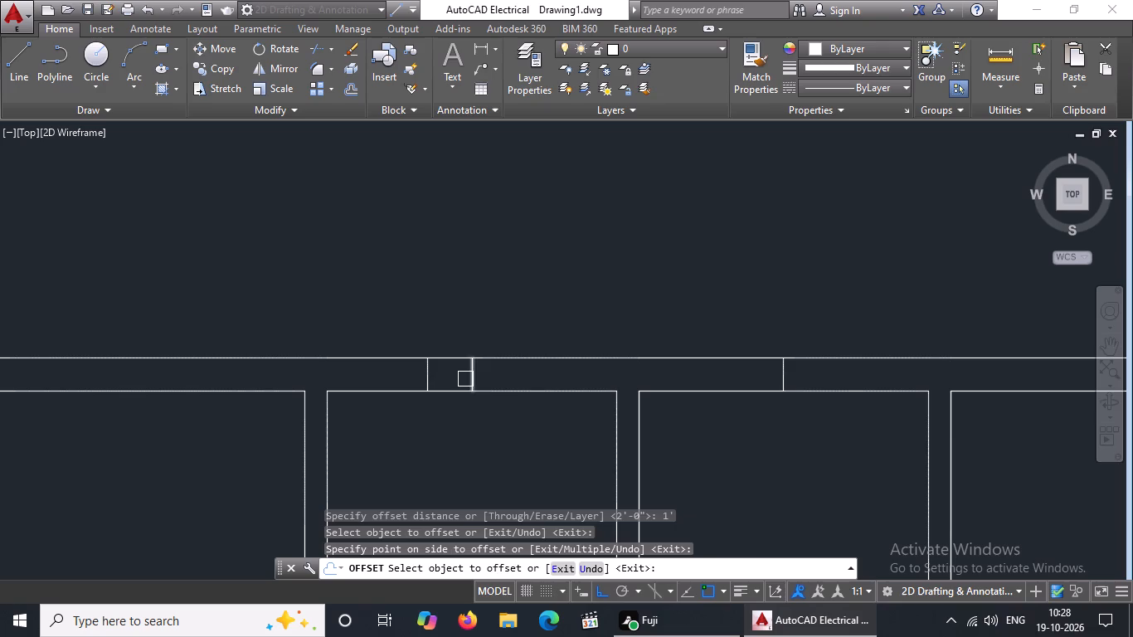
drag(469, 377, 505, 370)
drag(593, 360, 622, 363)
Offset the eastern short line in the north outer wall 1' to both the west and the east.
click(788, 375)
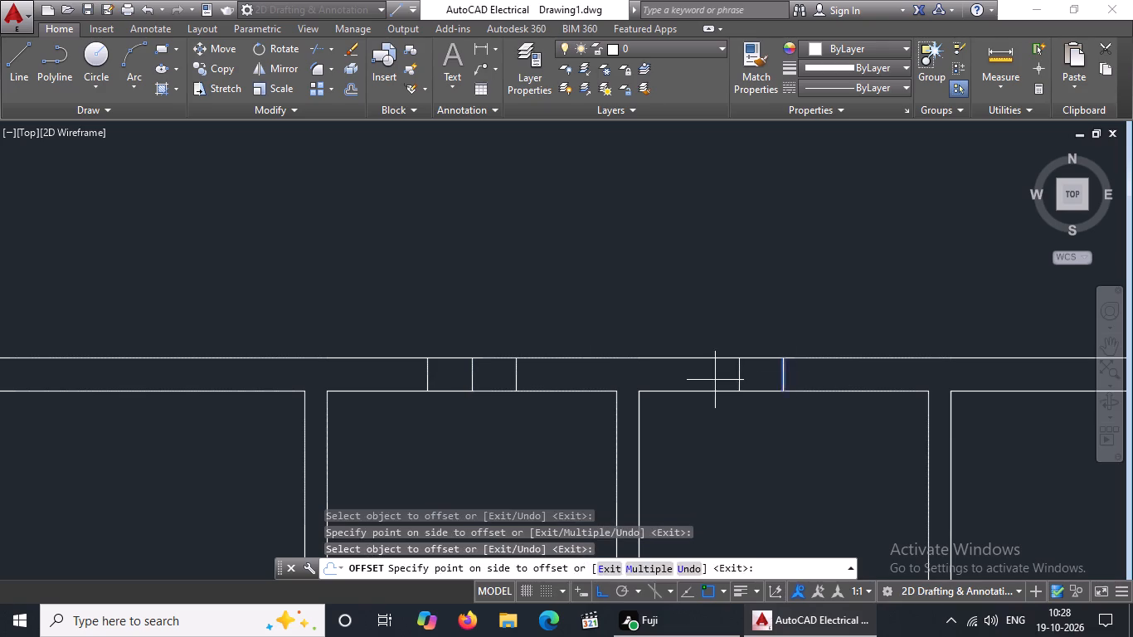
drag(610, 381, 755, 383)
click(776, 372)
drag(785, 373, 795, 373)
click(900, 373)
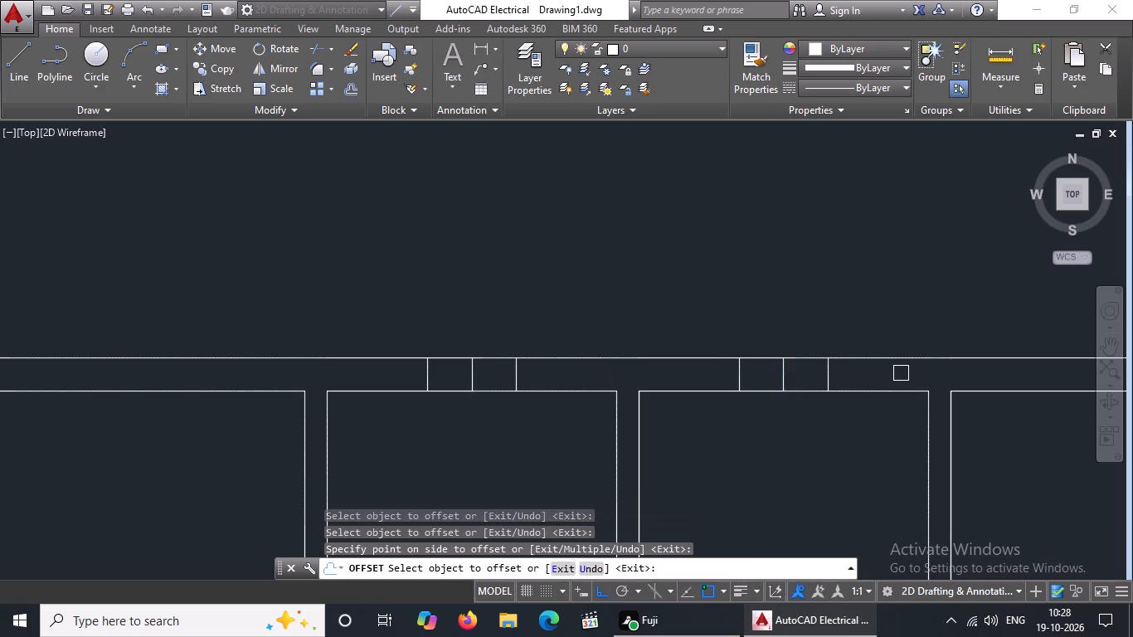
scroll(901, 374, down, 2)
middle_drag(957, 426, 760, 384)
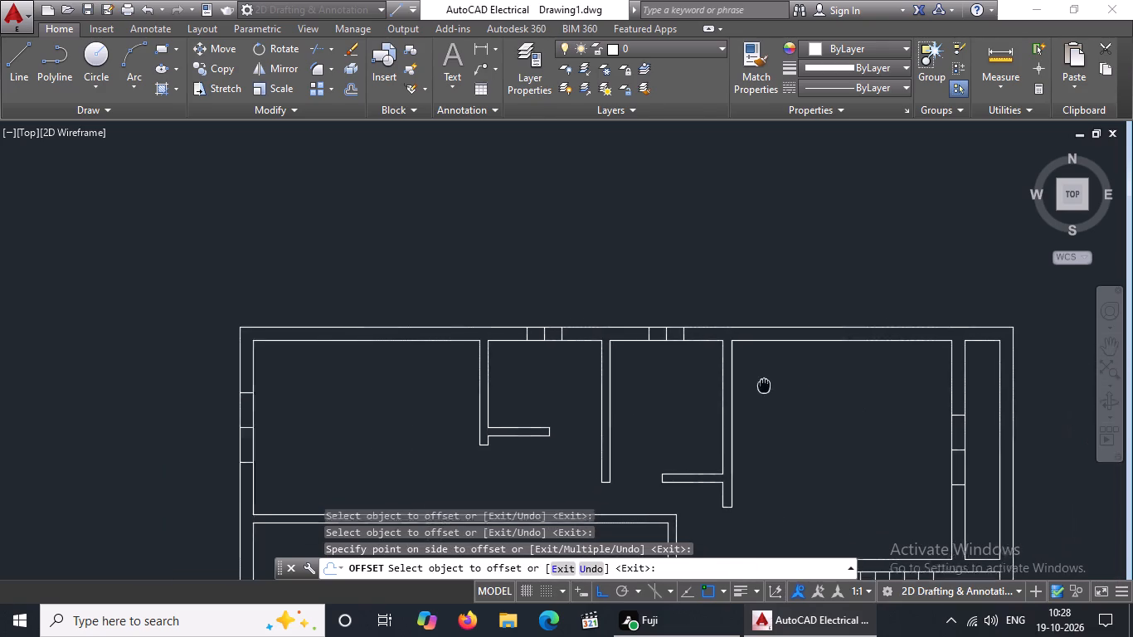
middle_drag(760, 384, 759, 384)
scroll(780, 375, down, 1)
middle_drag(784, 379, 780, 275)
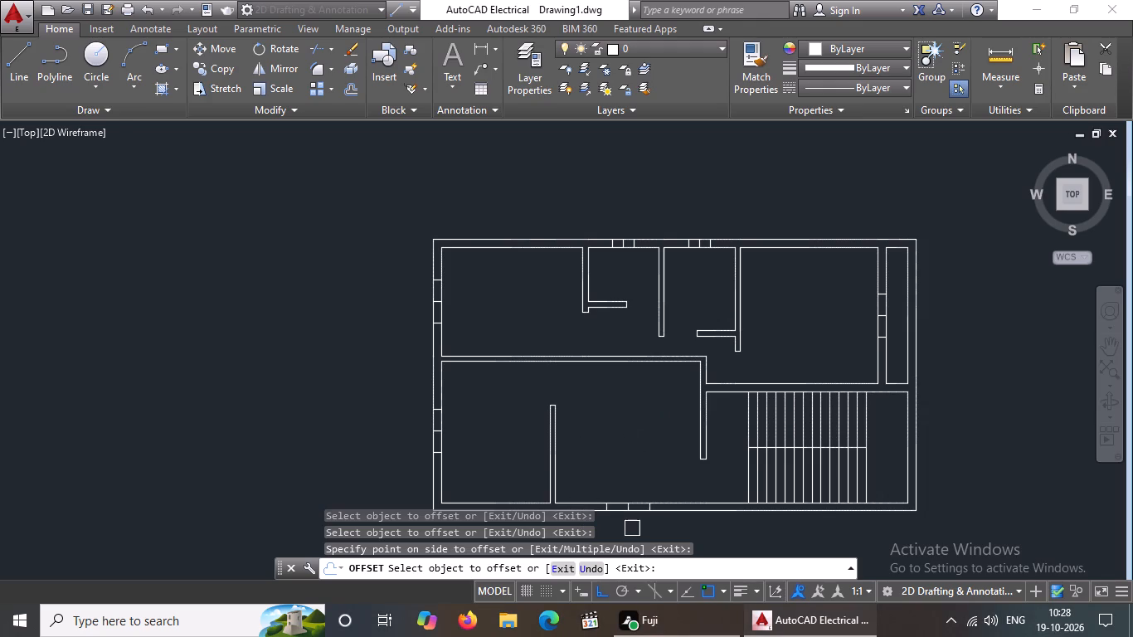
middle_drag(638, 521, 635, 460)
scroll(637, 458, up, 1)
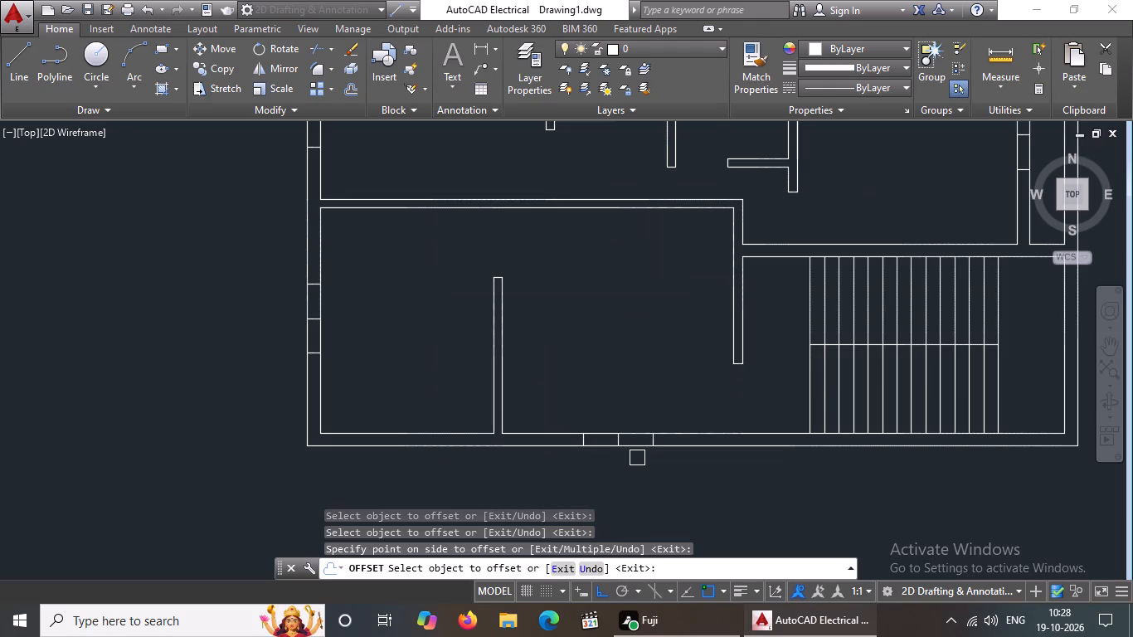
key(Escape)
key(Escape)
key(Escape)
key(Escape)
key(Escape)
key(Escape)
key(Escape)
Draw a line along the south outer wall opening, starting from the midpoint of its western short line.
scroll(633, 457, up, 1)
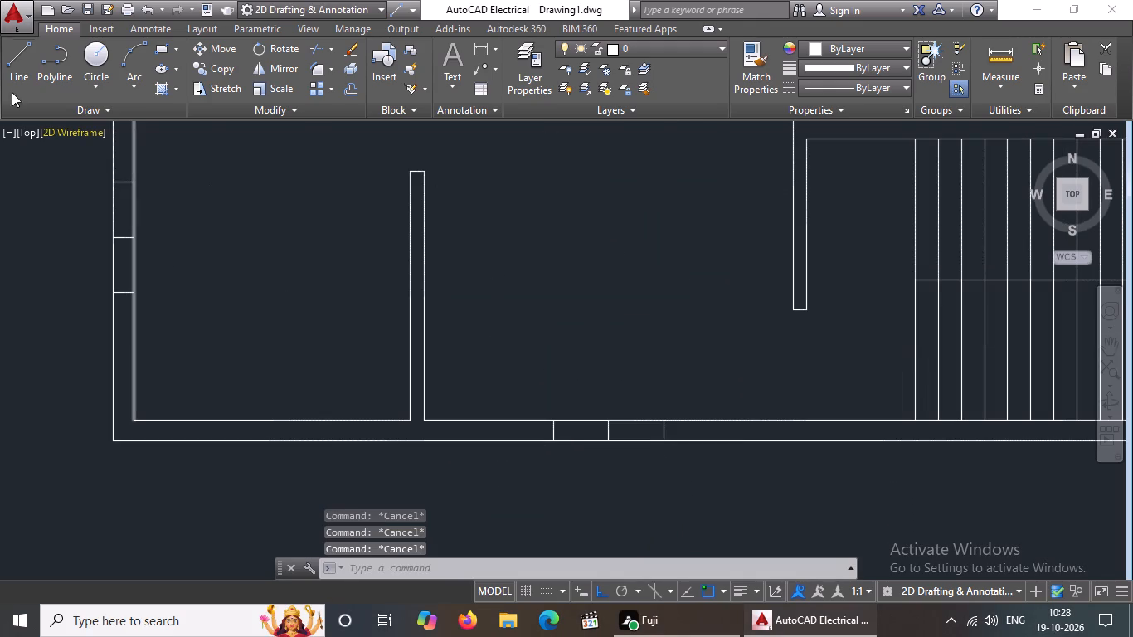
drag(17, 65, 26, 79)
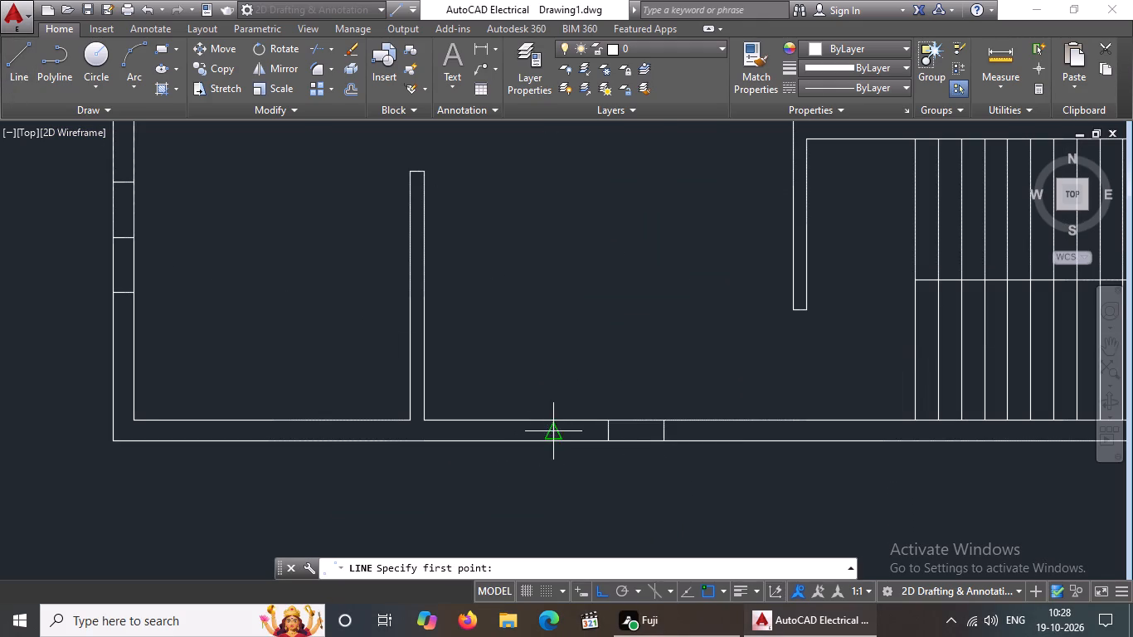
click(552, 432)
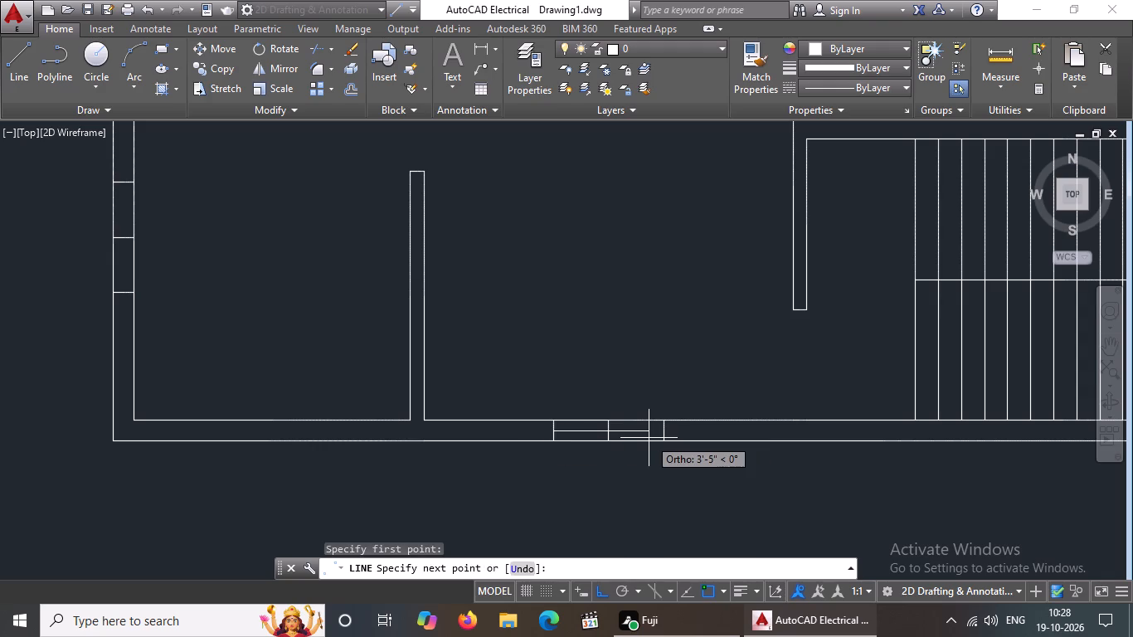
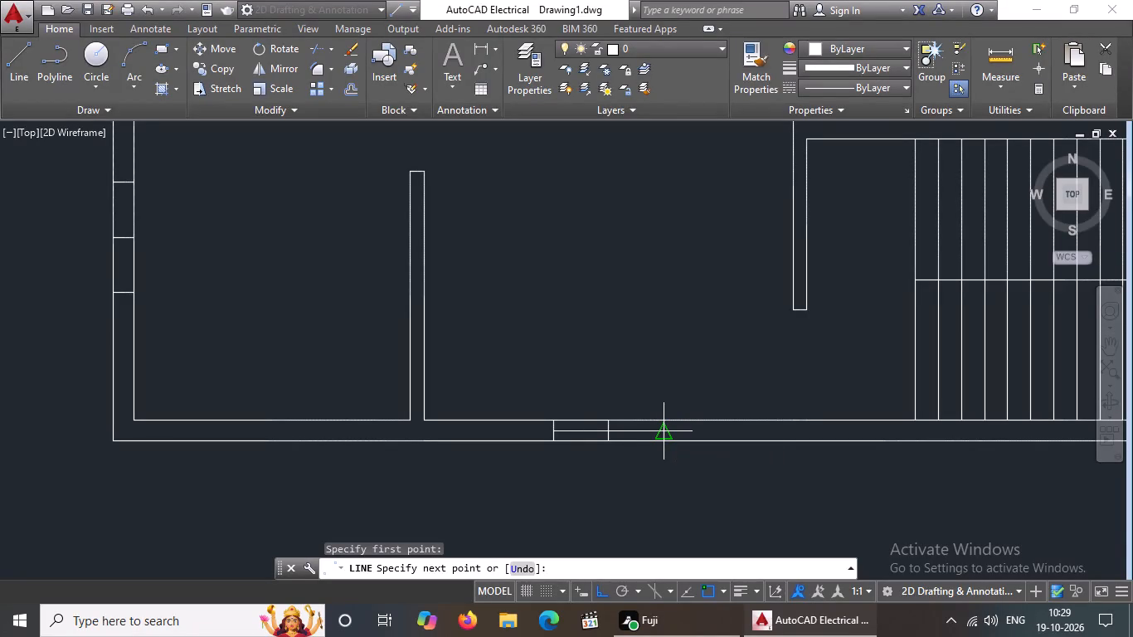
Finish the line along the south outer wall opening at the midpoint of its eastern short line.
drag(663, 433, 670, 434)
key(Escape)
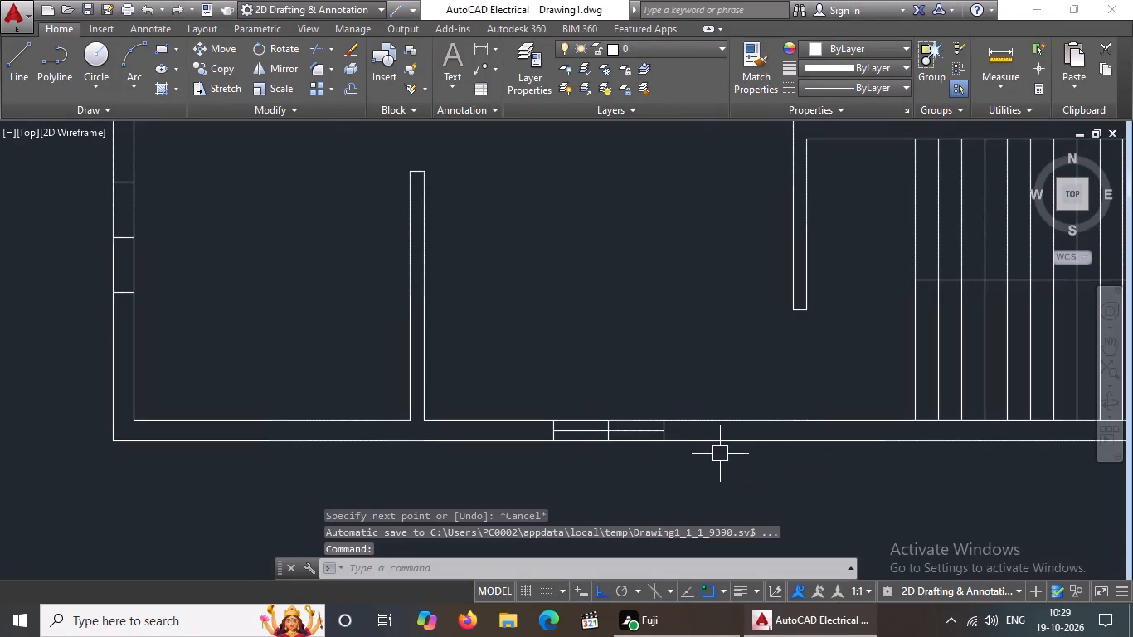
scroll(697, 440, down, 1)
scroll(646, 440, up, 3)
key(Escape)
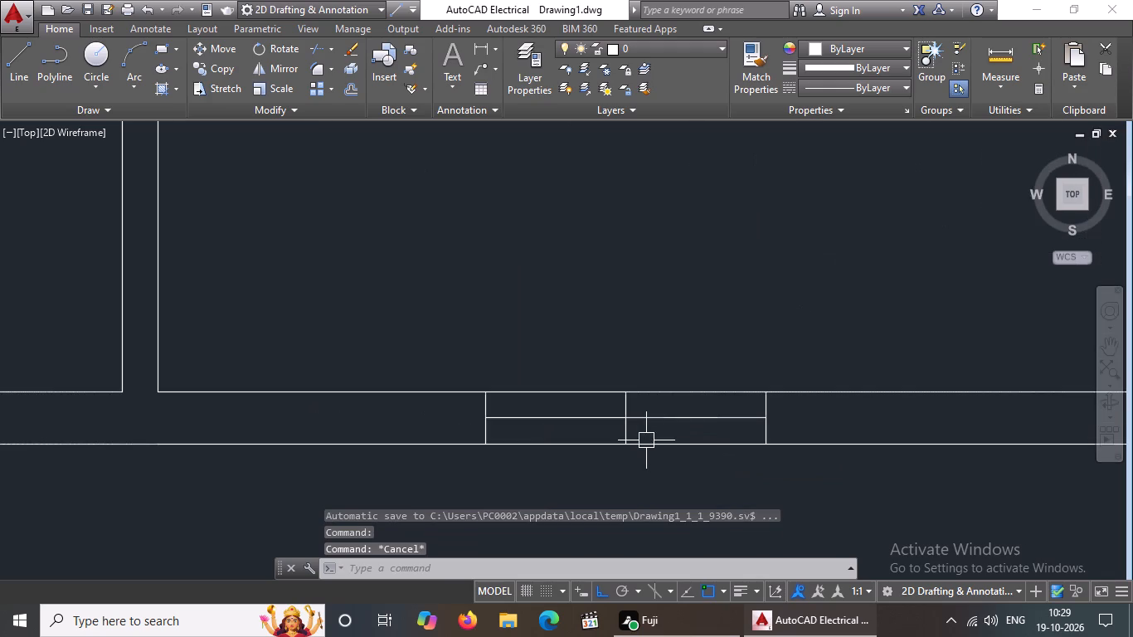
key(Escape)
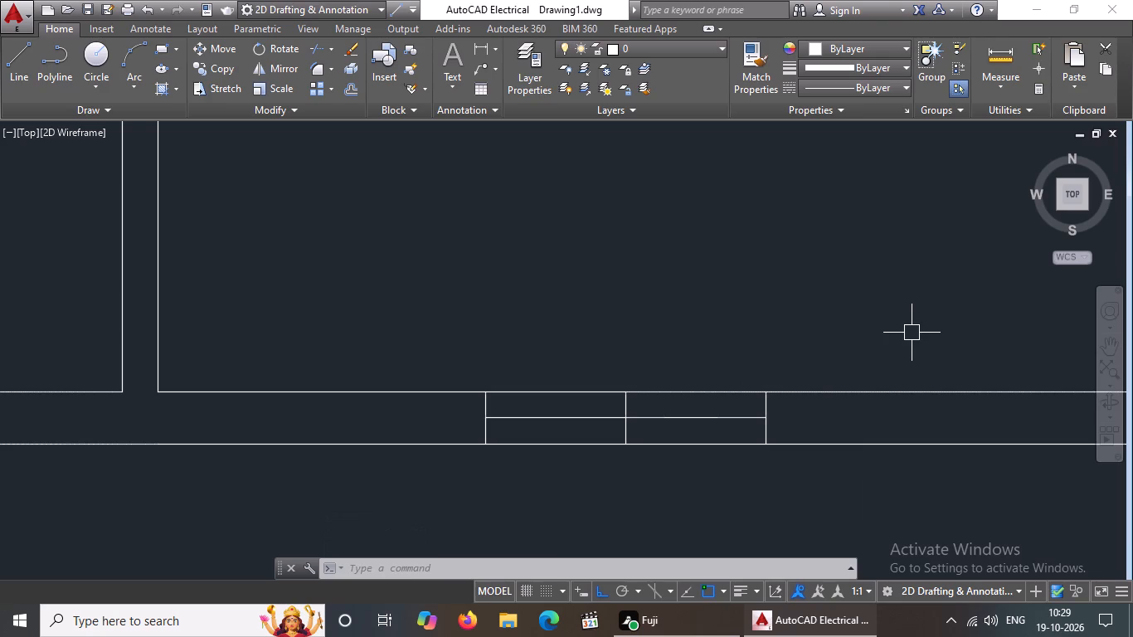
Offset the south wall opening's eastern short line 2" to the east and its western short line 2" to the west.
key(Escape)
key(o)
key(Return)
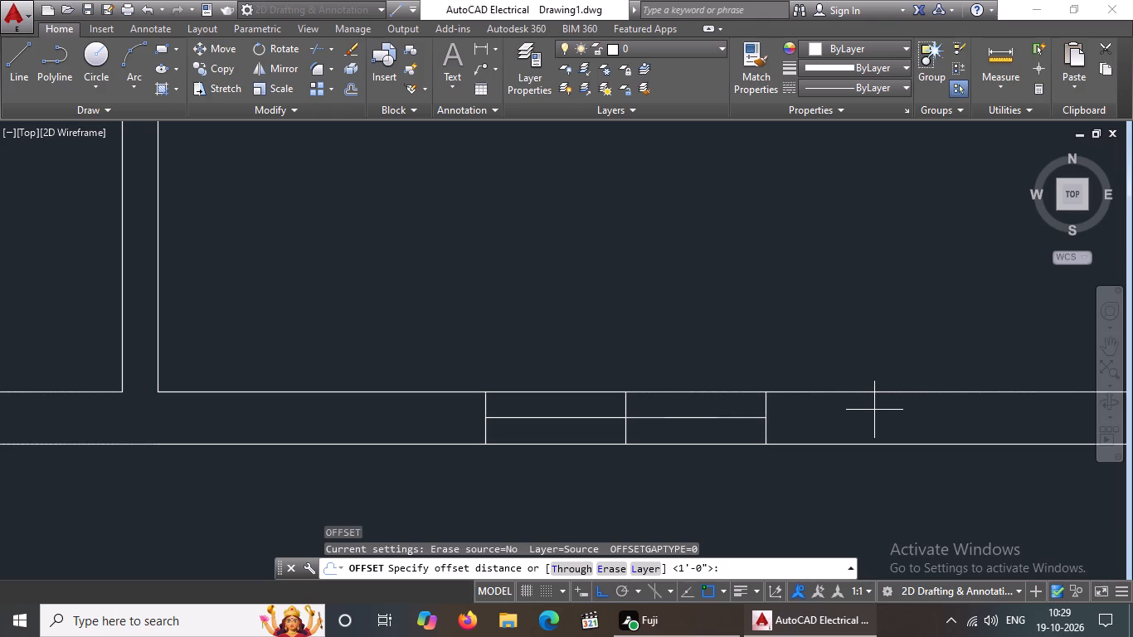
key(2)
key(shift+quotedbl)
key(Return)
drag(766, 433, 780, 429)
click(829, 425)
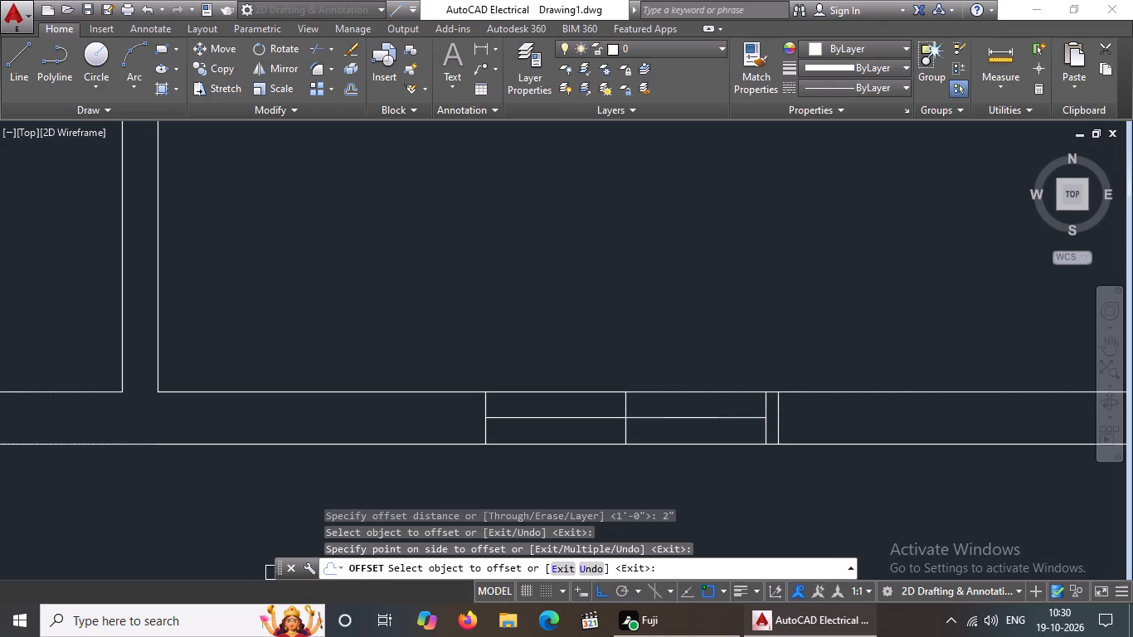
drag(490, 435, 469, 435)
drag(363, 426, 380, 426)
scroll(503, 411, down, 3)
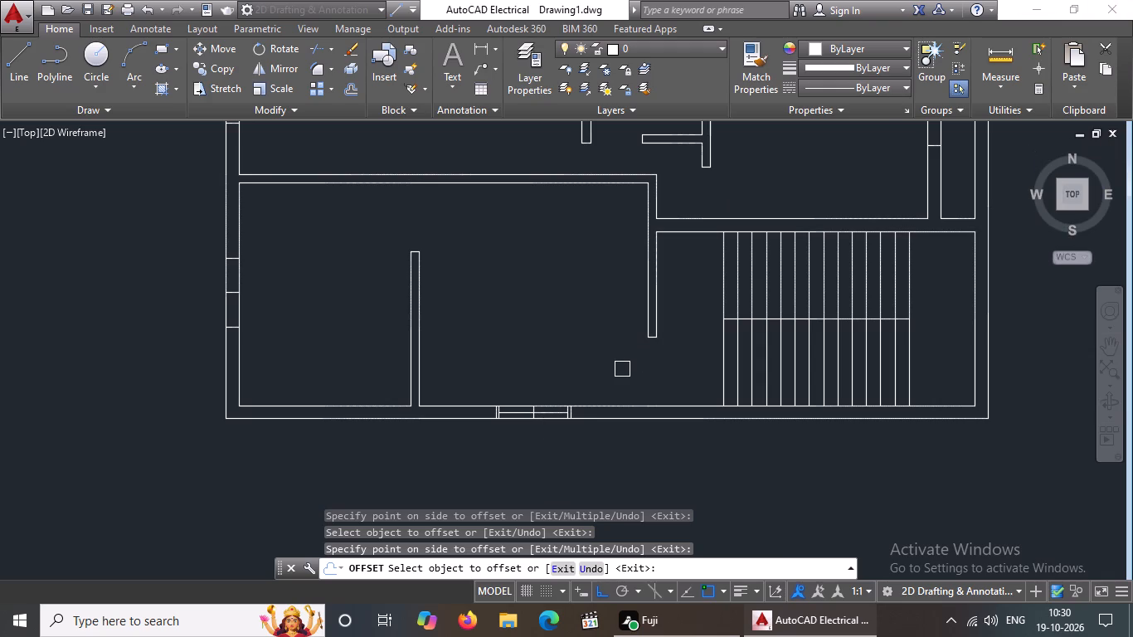
middle_drag(620, 372, 601, 484)
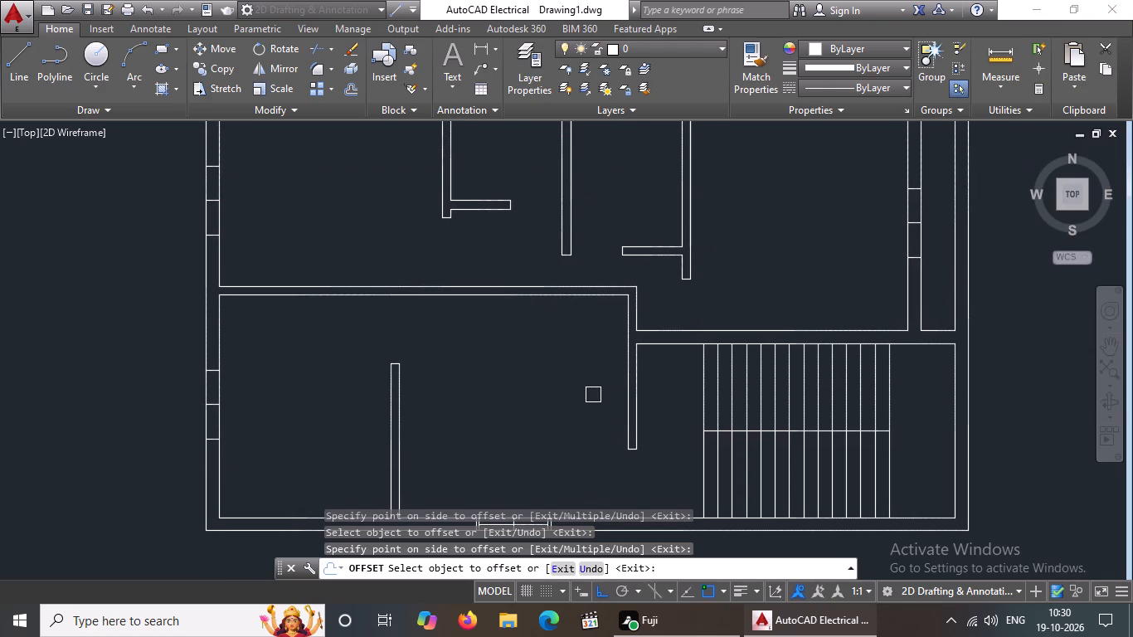
middle_drag(595, 408, 595, 455)
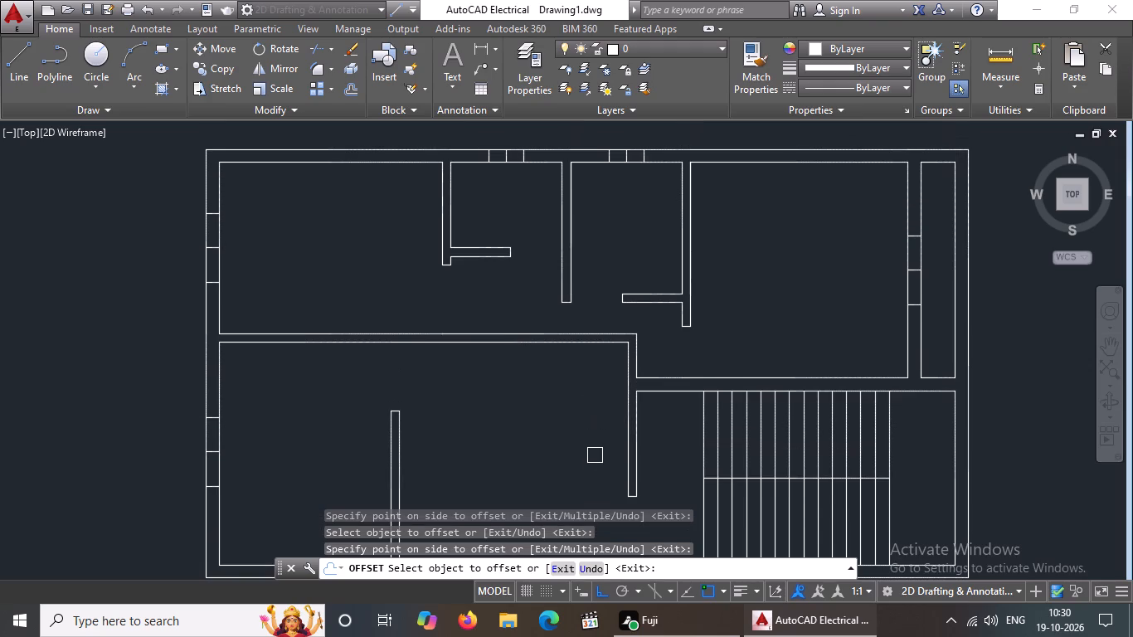
key(Escape)
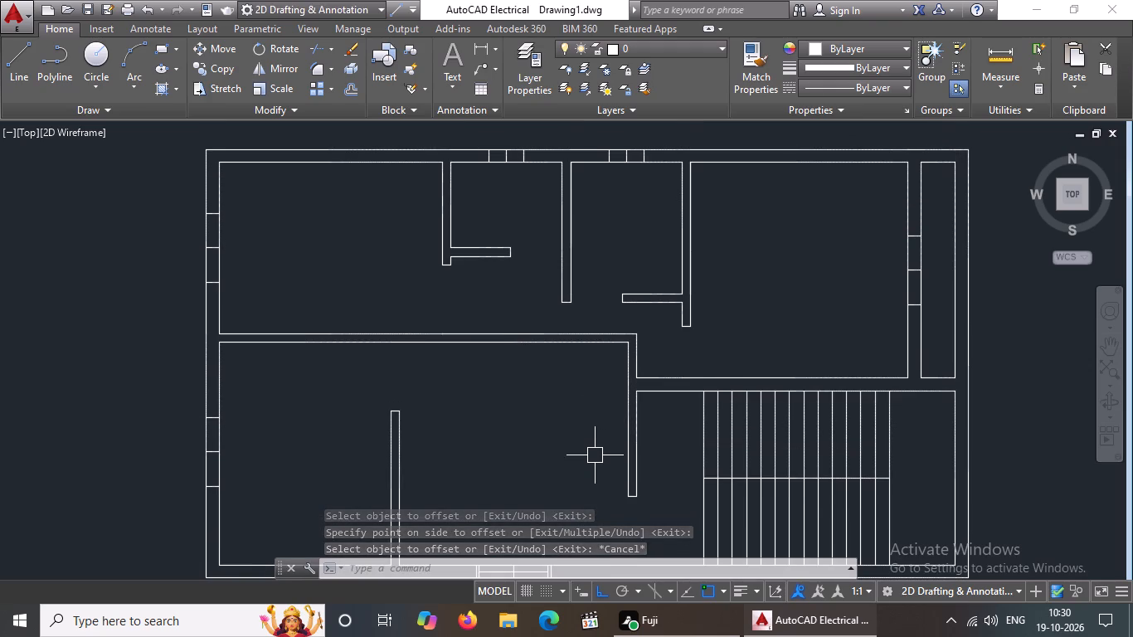
Extend both lines of the southwest room's partition and the west line of the stair-side wall north to the horizontal wall's upper line.
text(ex)
key(space)
key(space)
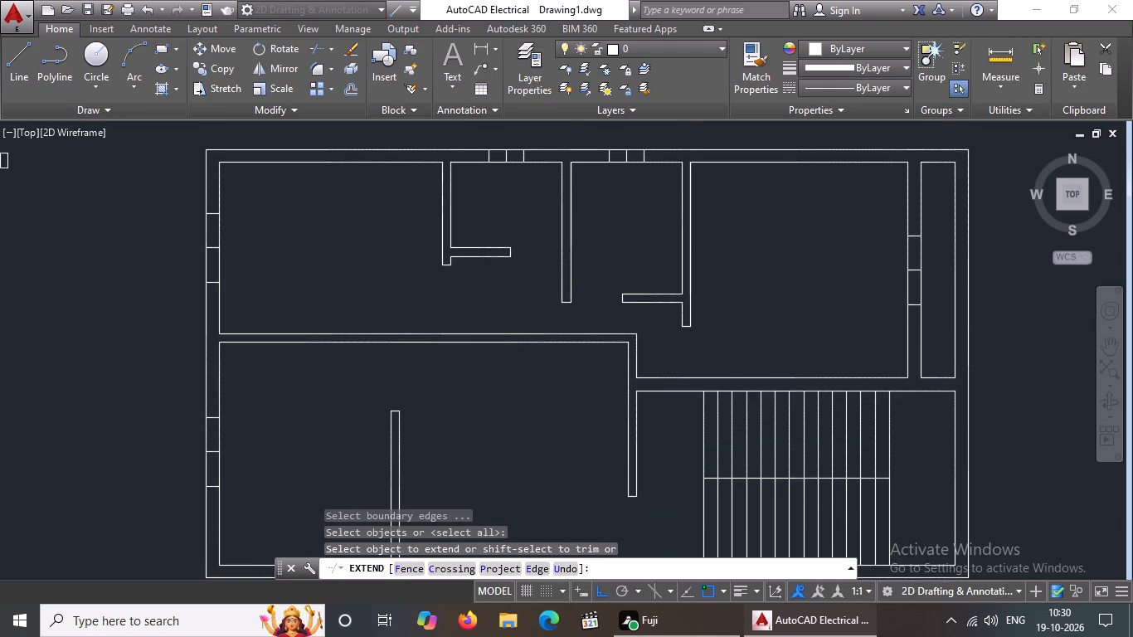
click(390, 430)
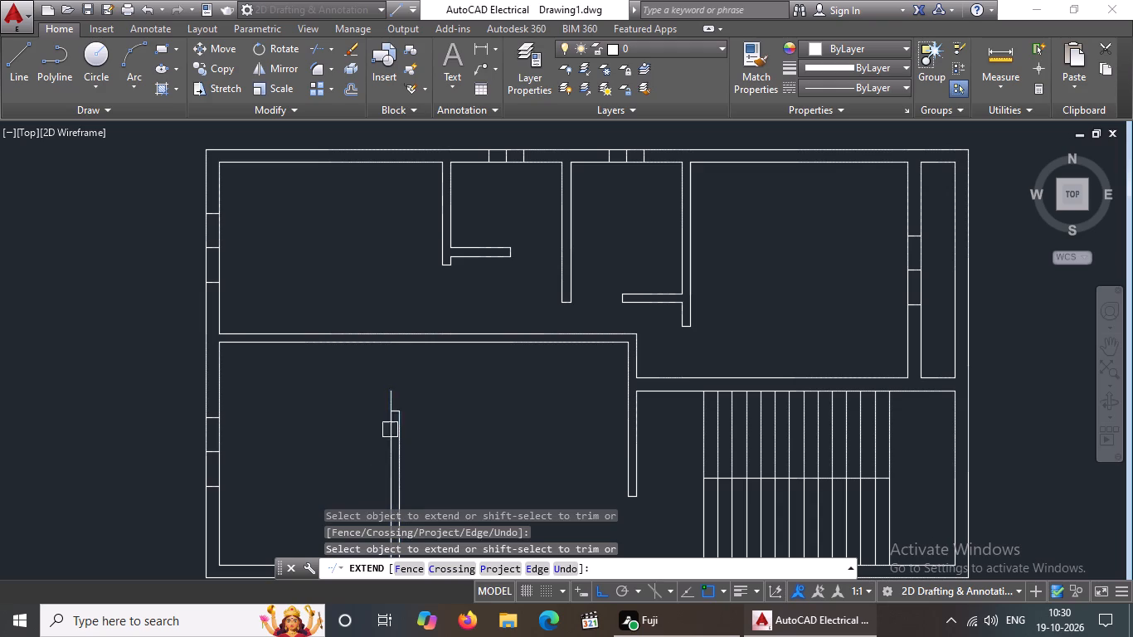
click(387, 401)
click(390, 382)
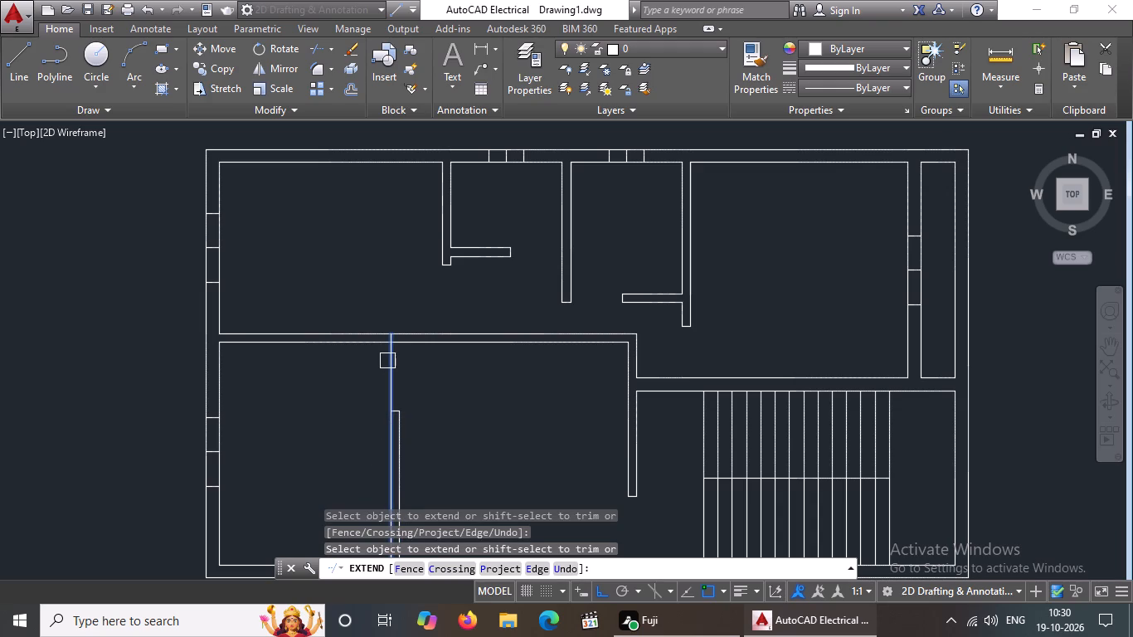
click(387, 361)
click(400, 445)
click(400, 399)
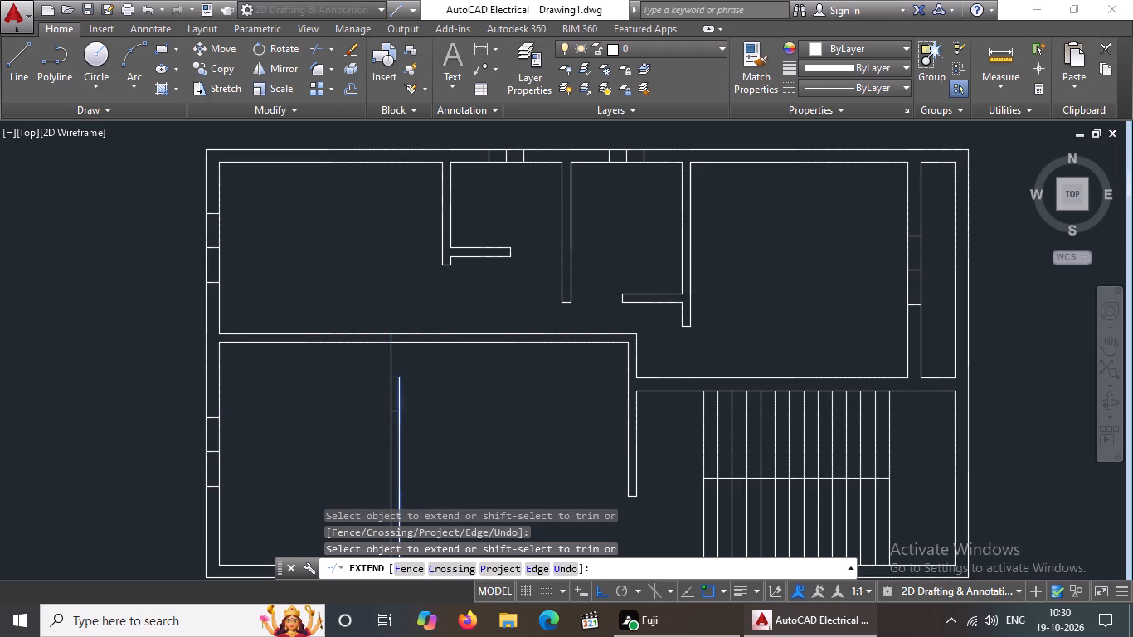
click(403, 373)
click(403, 357)
click(626, 362)
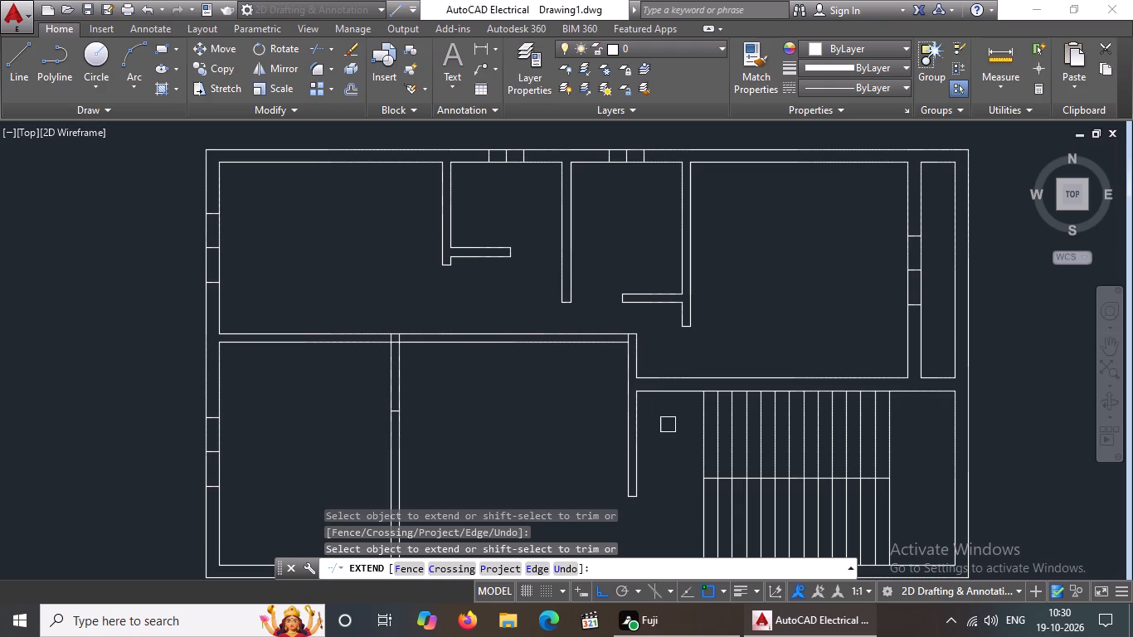
key(Escape)
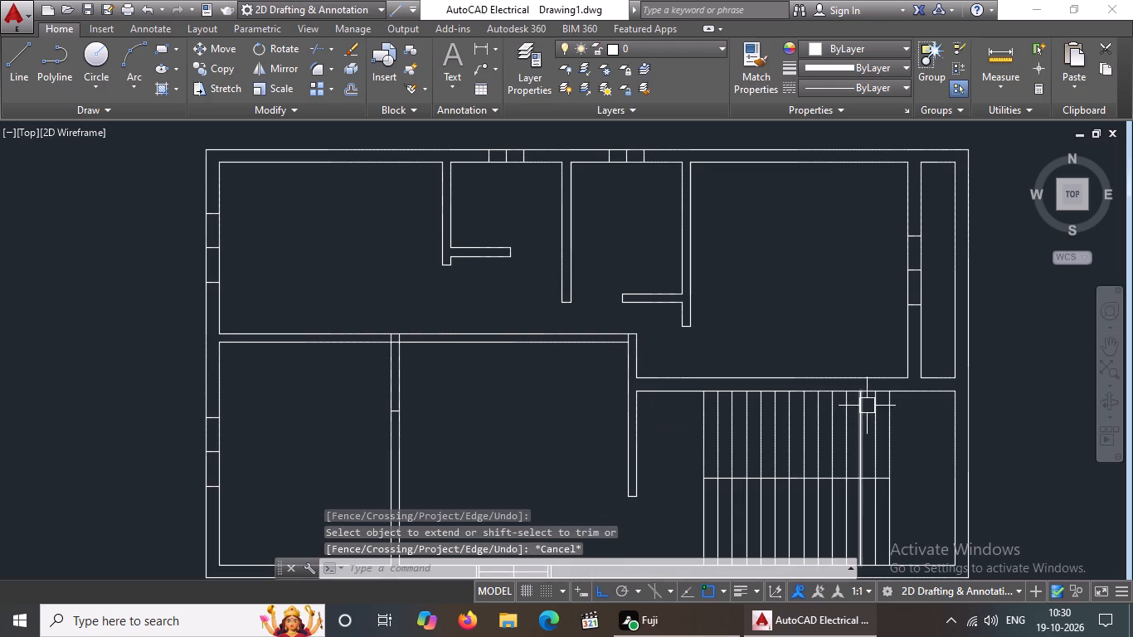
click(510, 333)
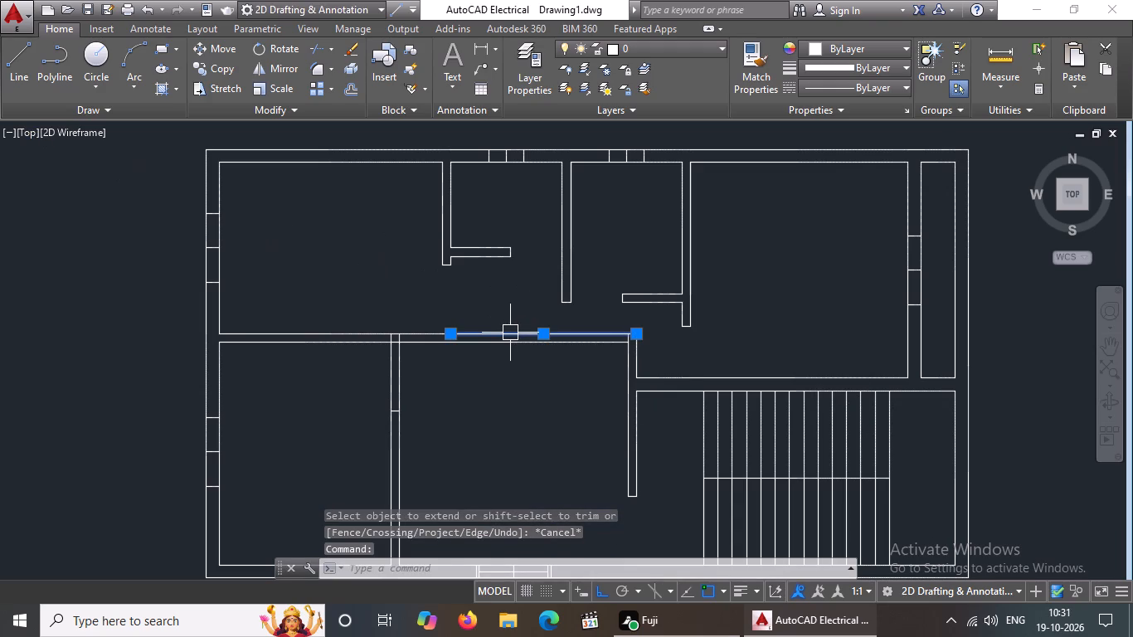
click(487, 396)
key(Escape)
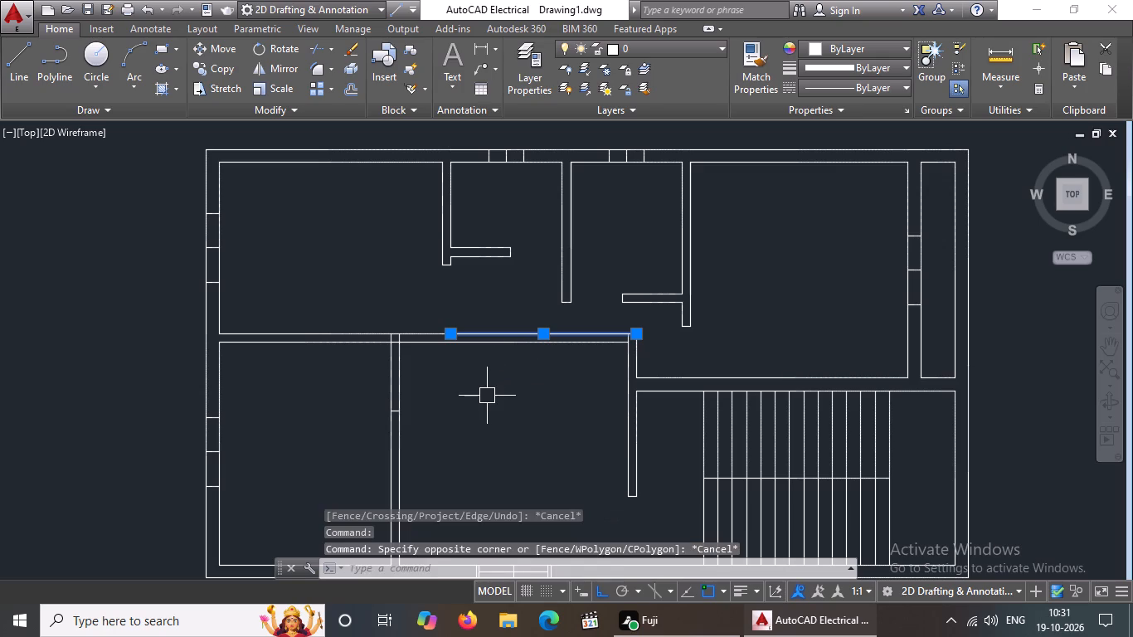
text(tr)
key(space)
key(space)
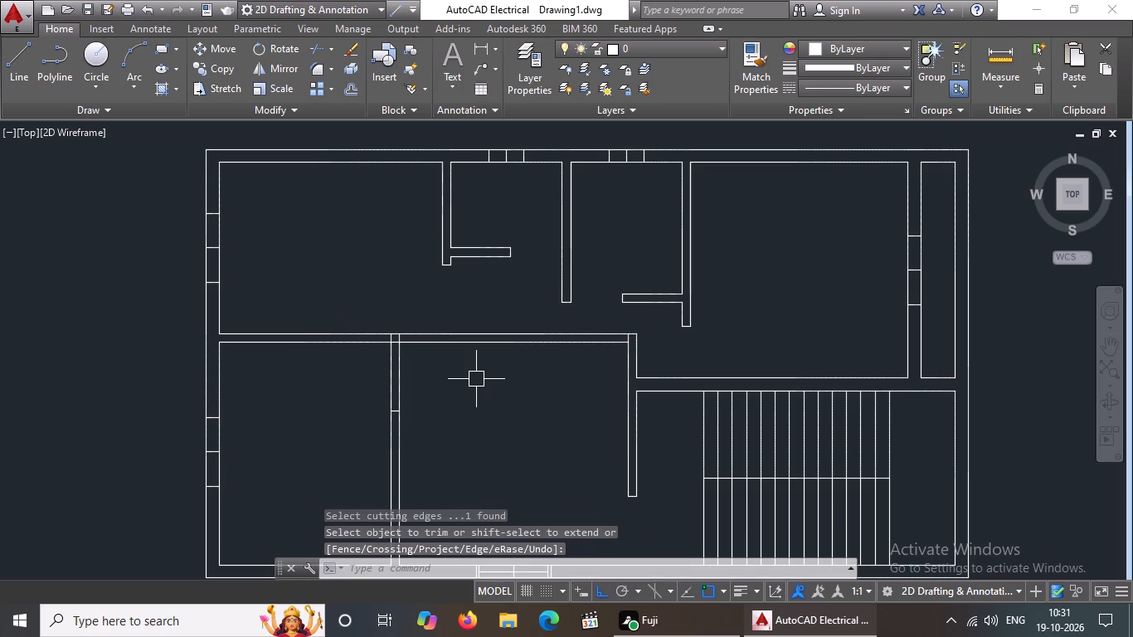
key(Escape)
Trim both horizontal wall lines just east of the southwest room's partition and just west of the stair-side wall.
text(tr)
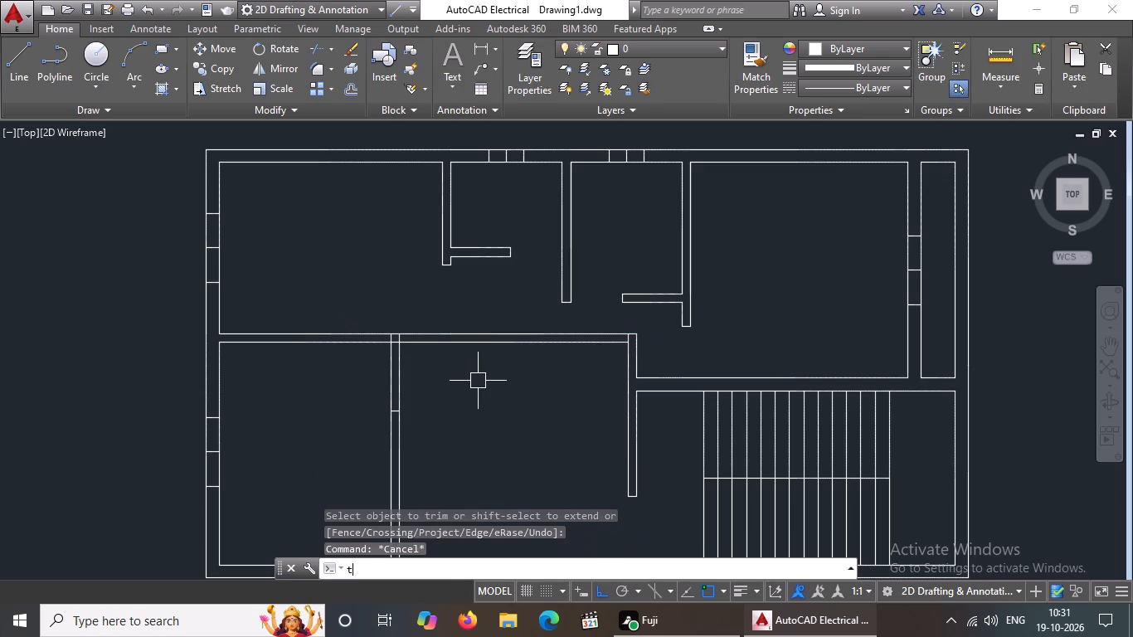
key(space)
key(space)
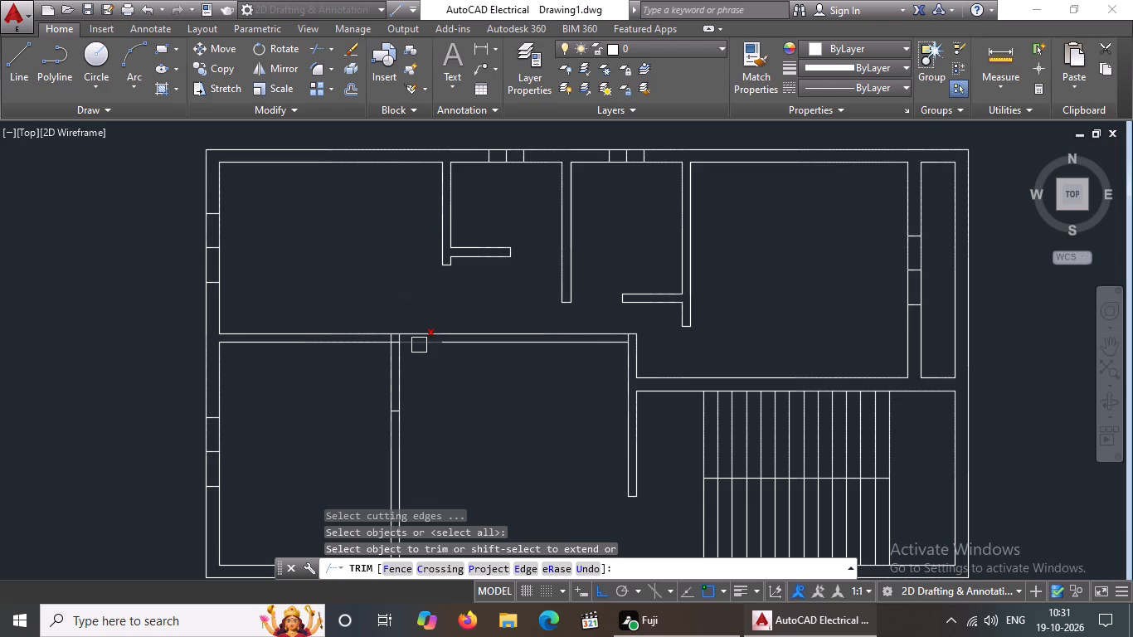
click(419, 345)
click(419, 330)
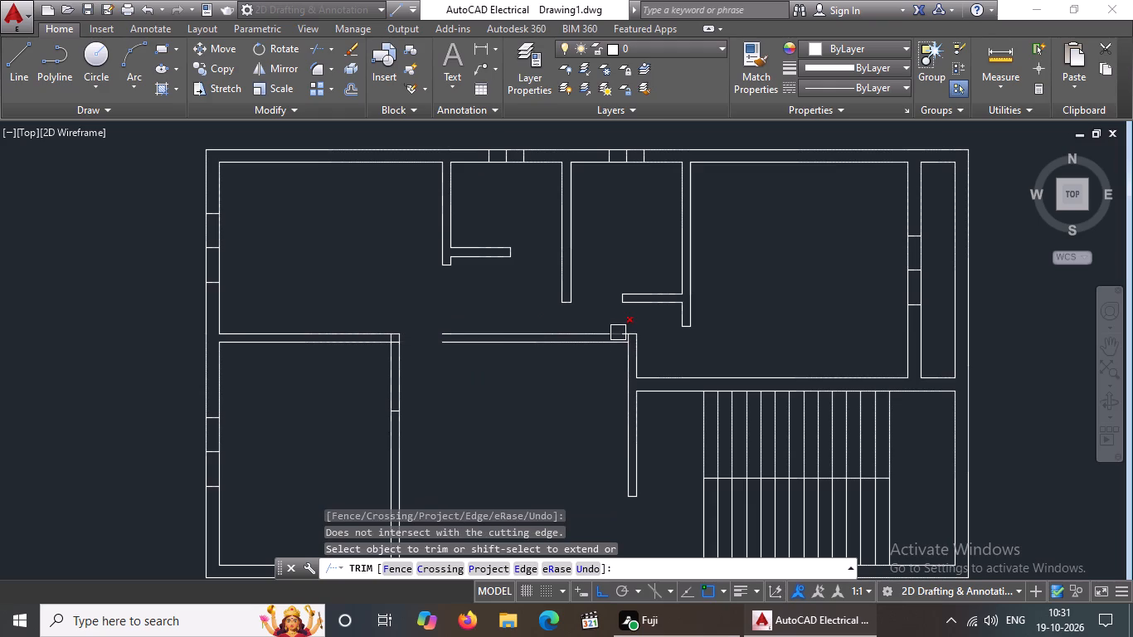
scroll(618, 329, up, 3)
click(630, 338)
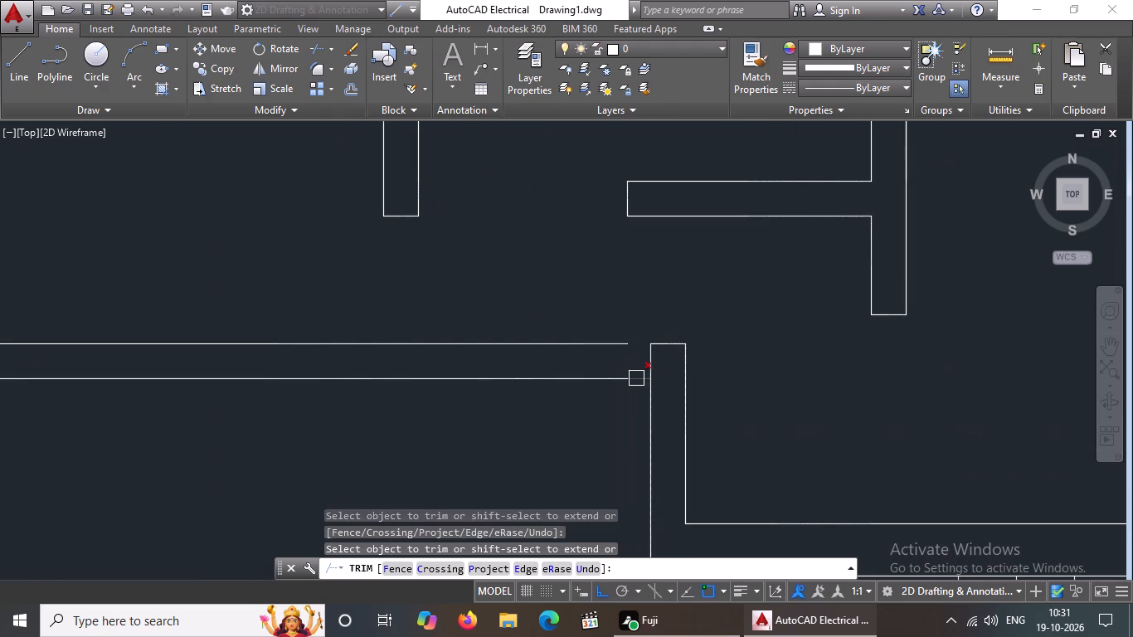
click(636, 380)
scroll(537, 395, down, 2)
key(Escape)
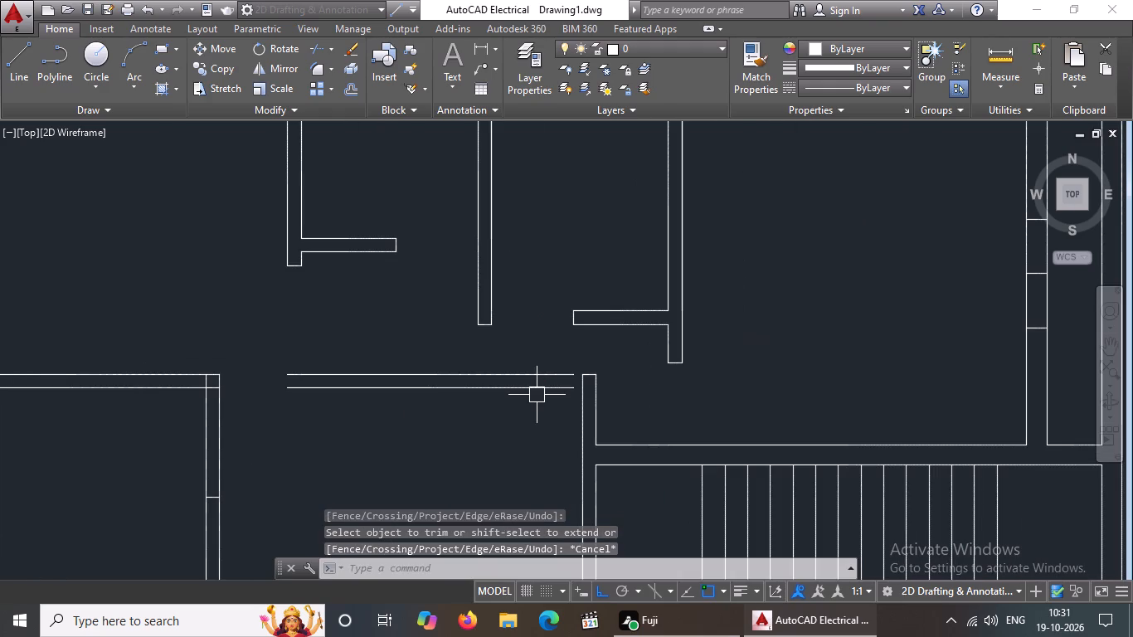
Erase the leftover horizontal wall segments between the southwest room's partition and the stair-side wall.
click(551, 388)
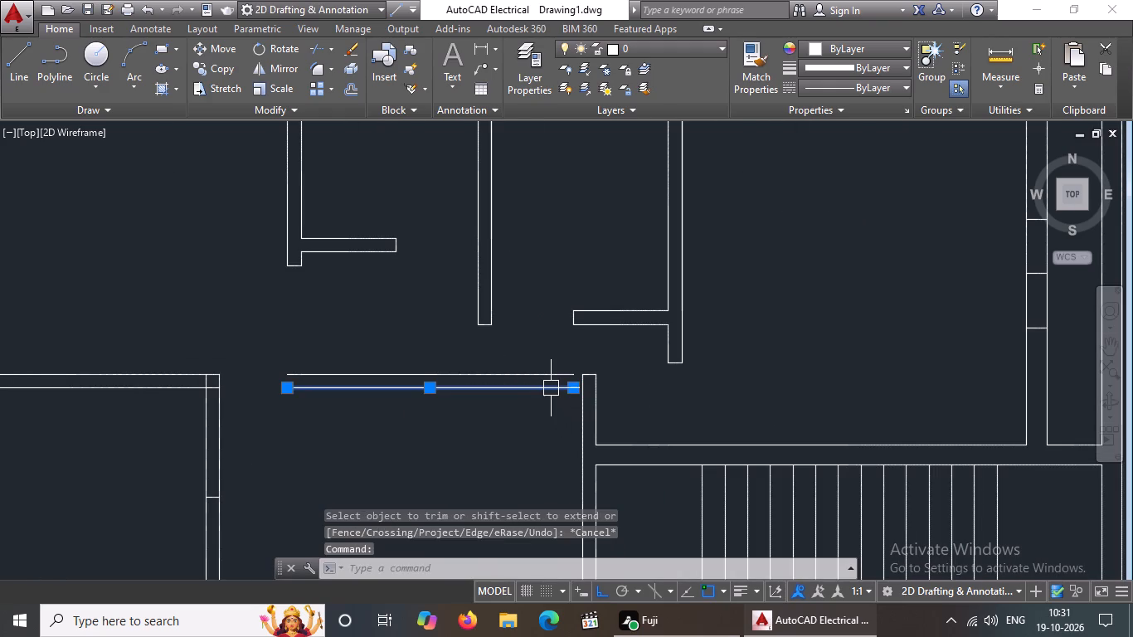
key(Delete)
click(547, 377)
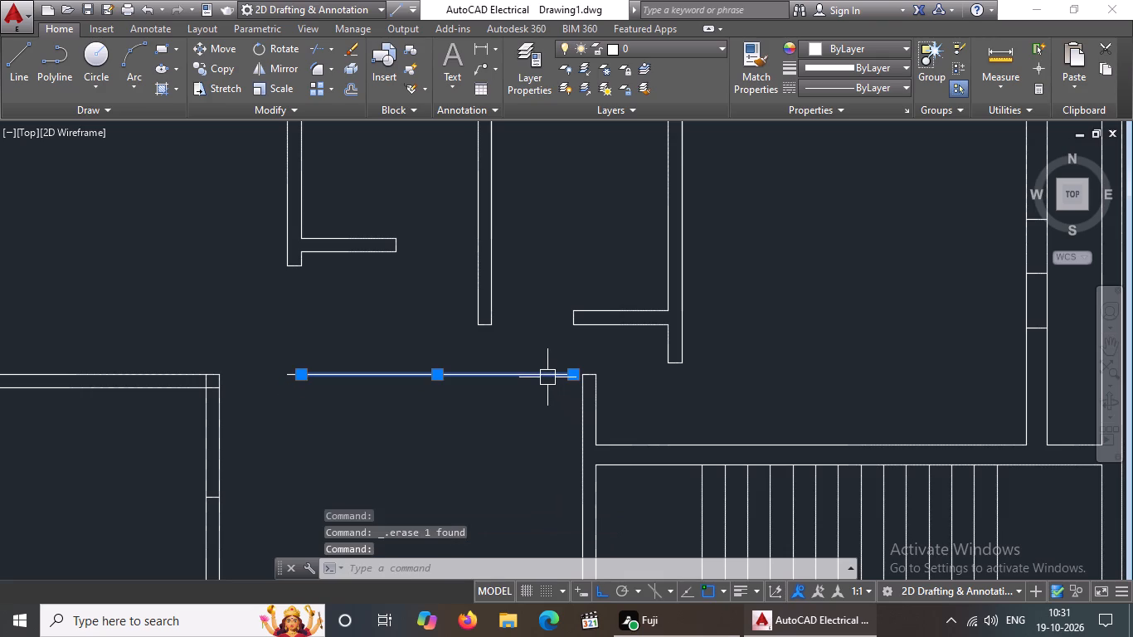
key(Delete)
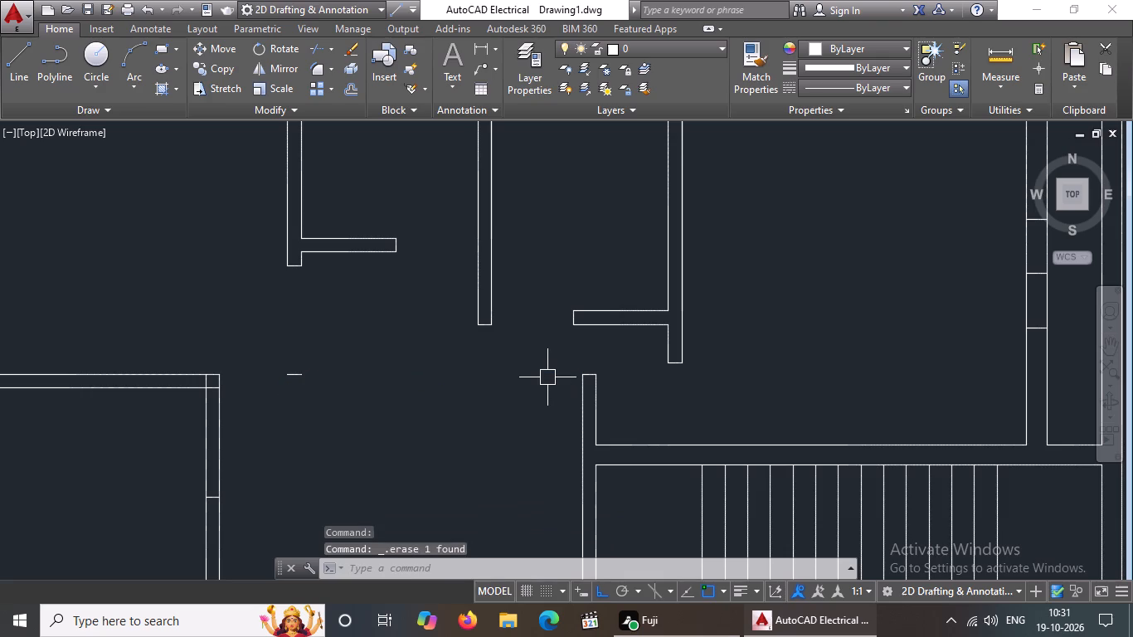
scroll(564, 398, down, 3)
scroll(507, 411, up, 3)
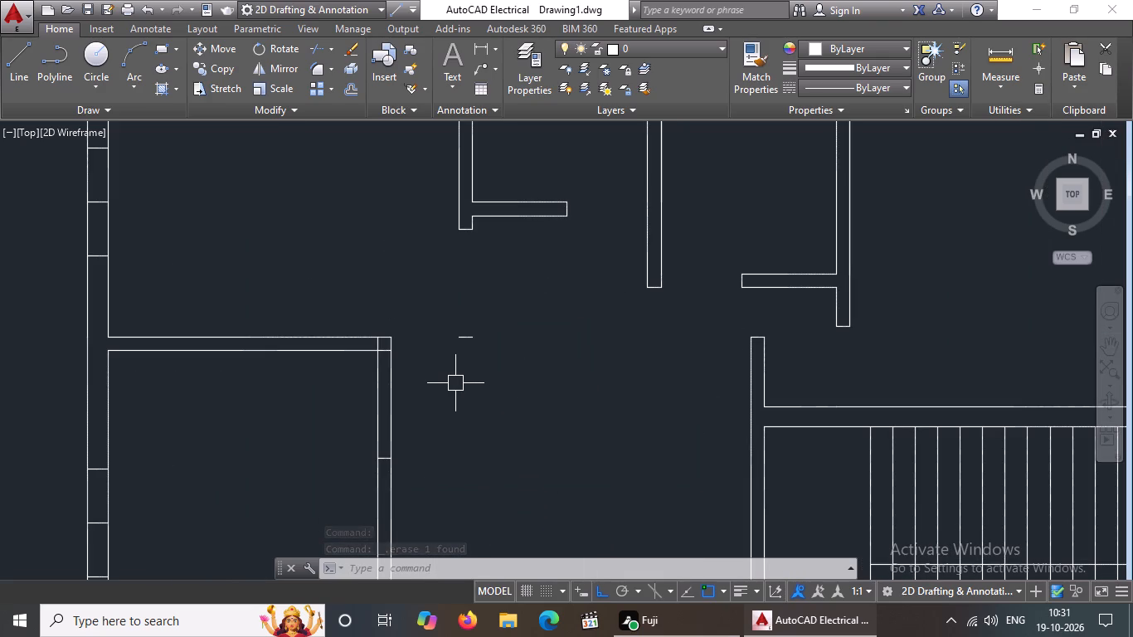
scroll(447, 362, down, 1)
drag(430, 328, 436, 335)
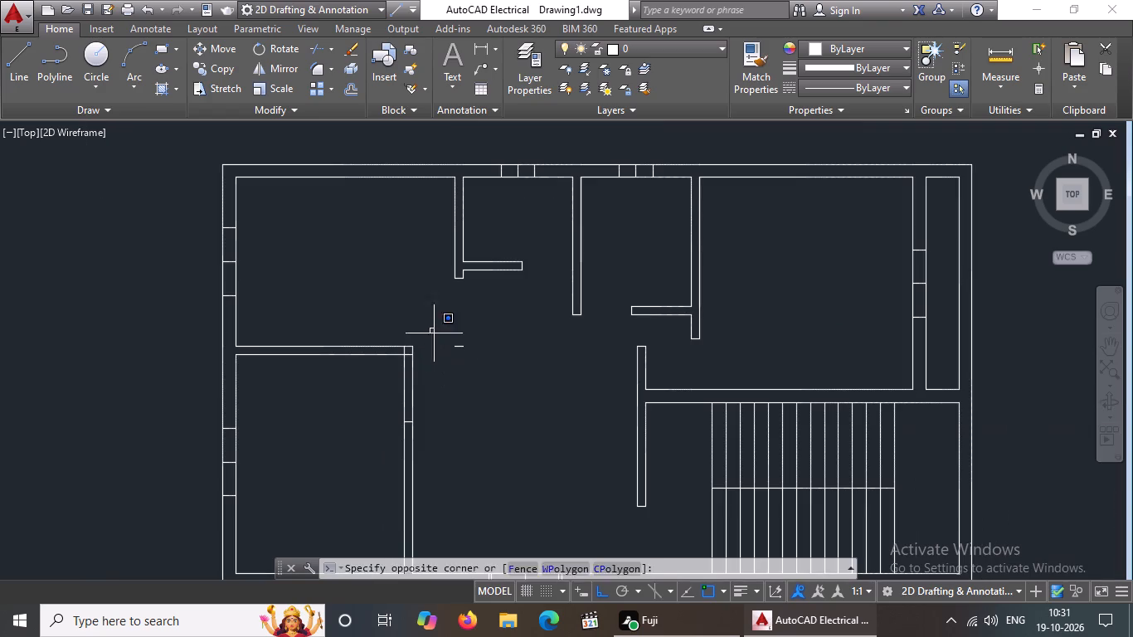
drag(436, 335, 439, 338)
click(500, 383)
key(Delete)
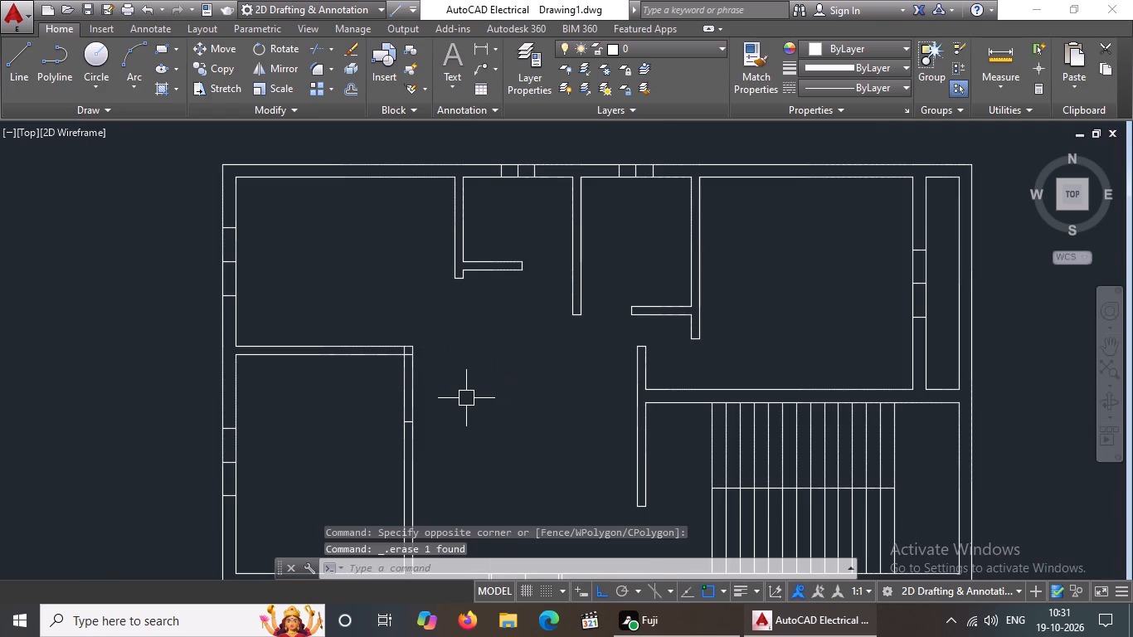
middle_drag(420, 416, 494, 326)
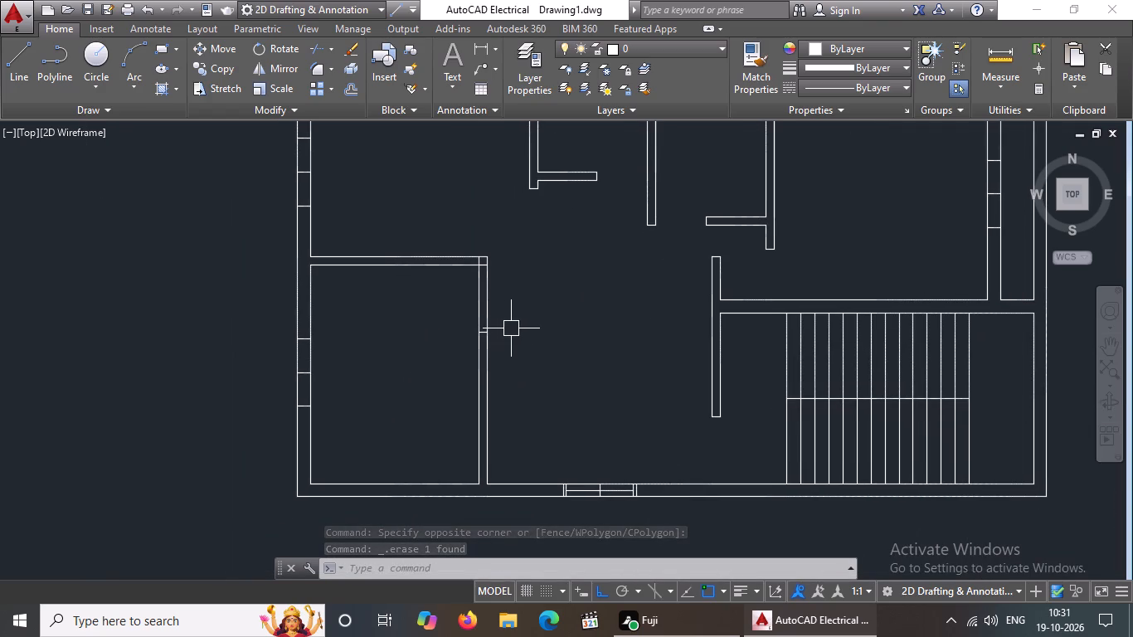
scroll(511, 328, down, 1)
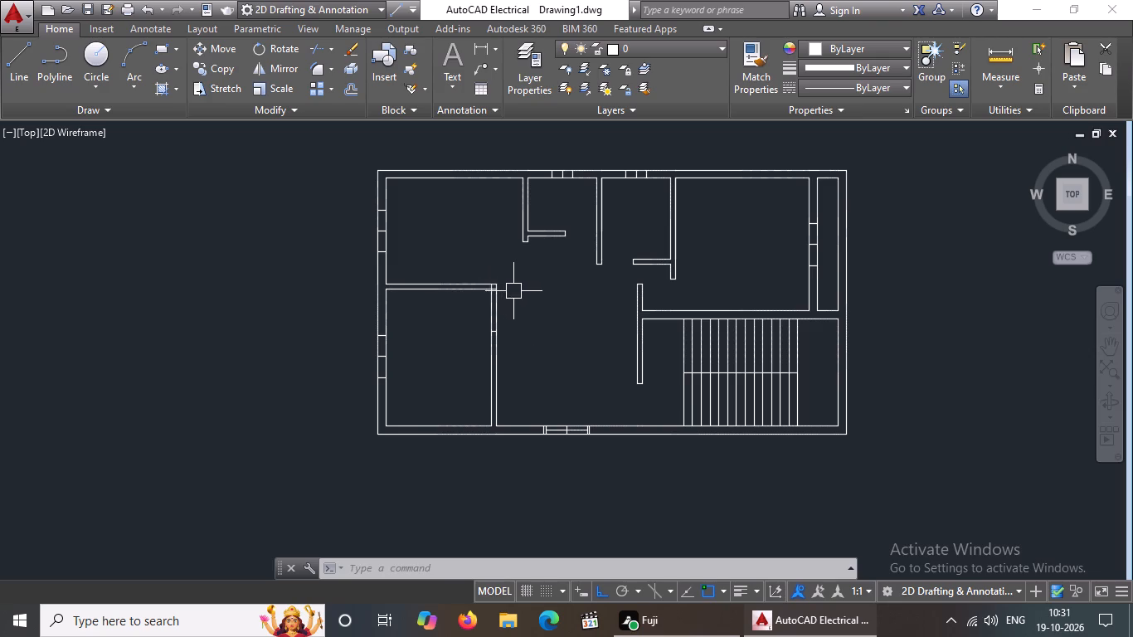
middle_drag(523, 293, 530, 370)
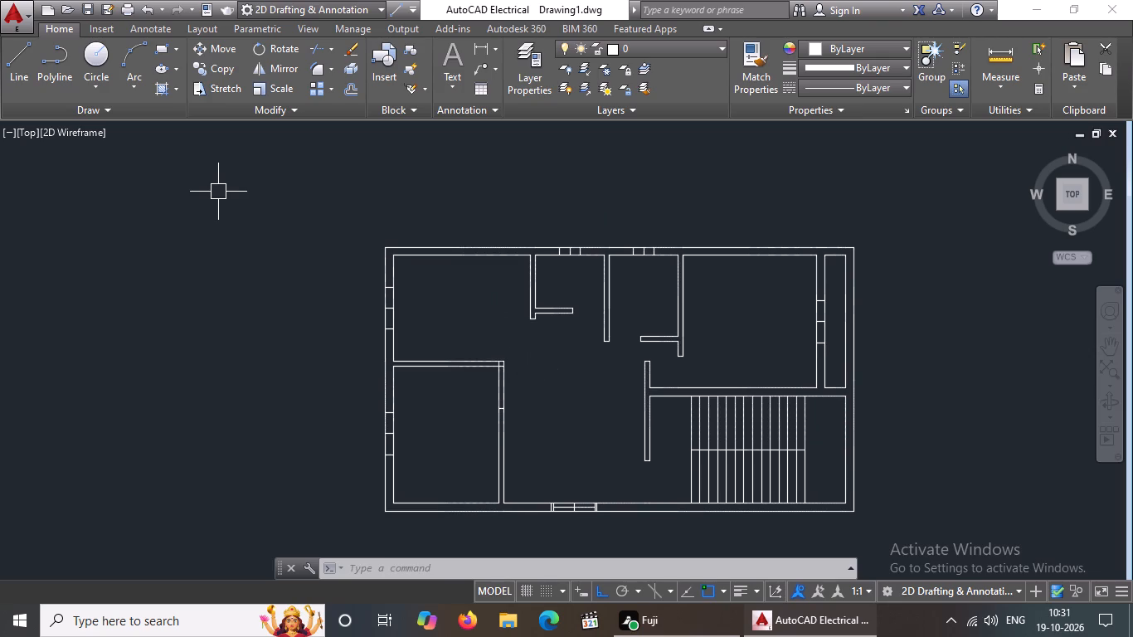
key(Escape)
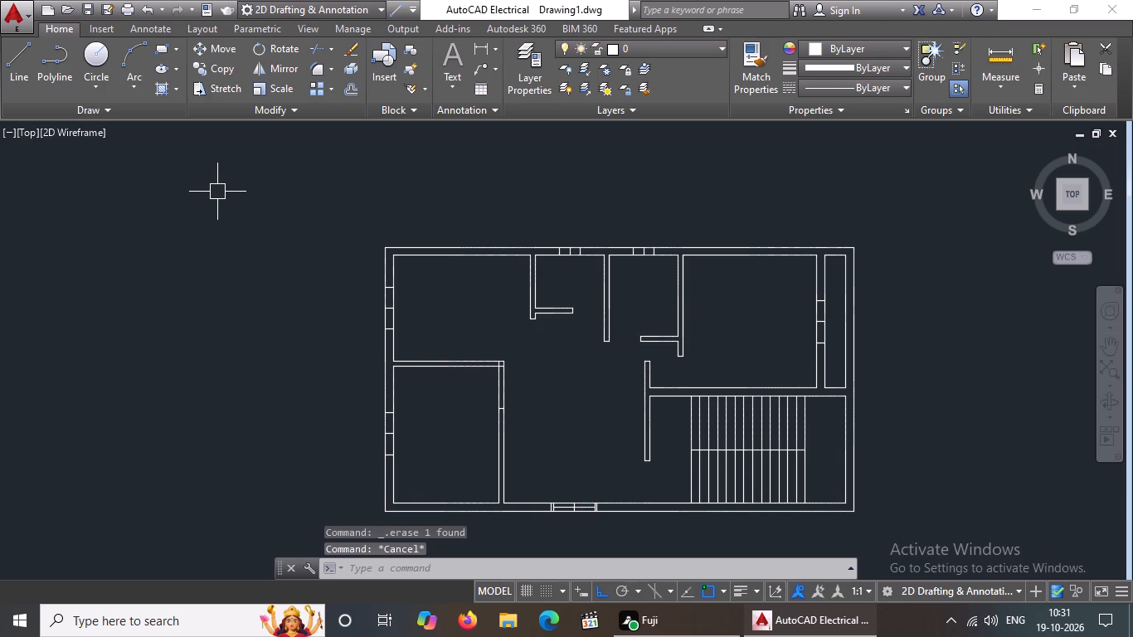
Extend both lines of the southwest room's north wall east to align with the east face of the northwest room's partition.
text(ex)
key(space)
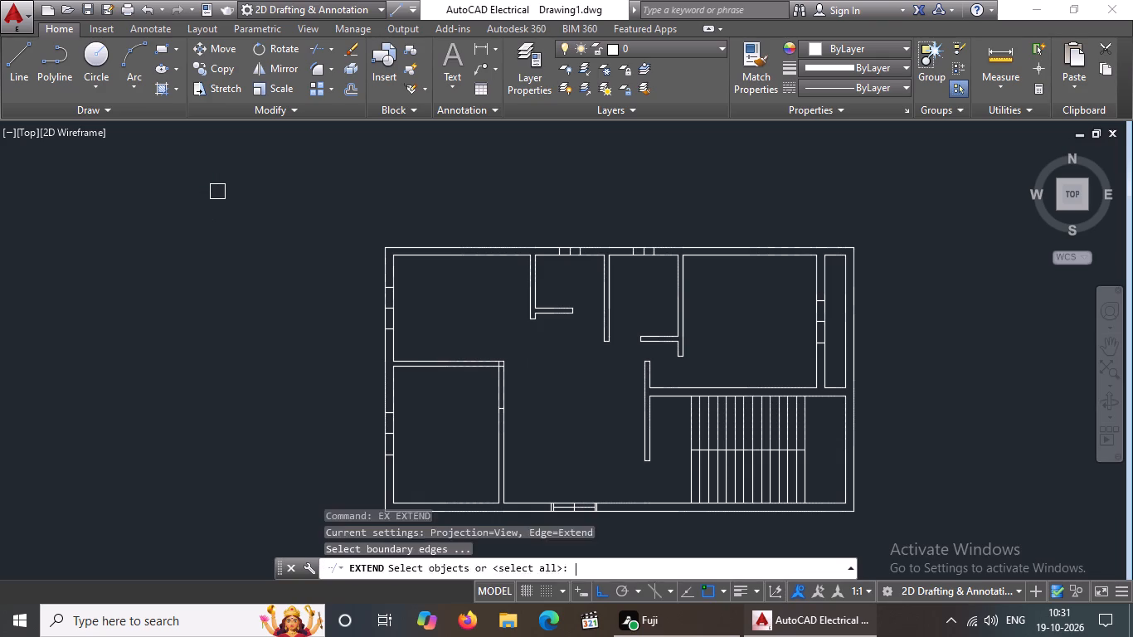
key(space)
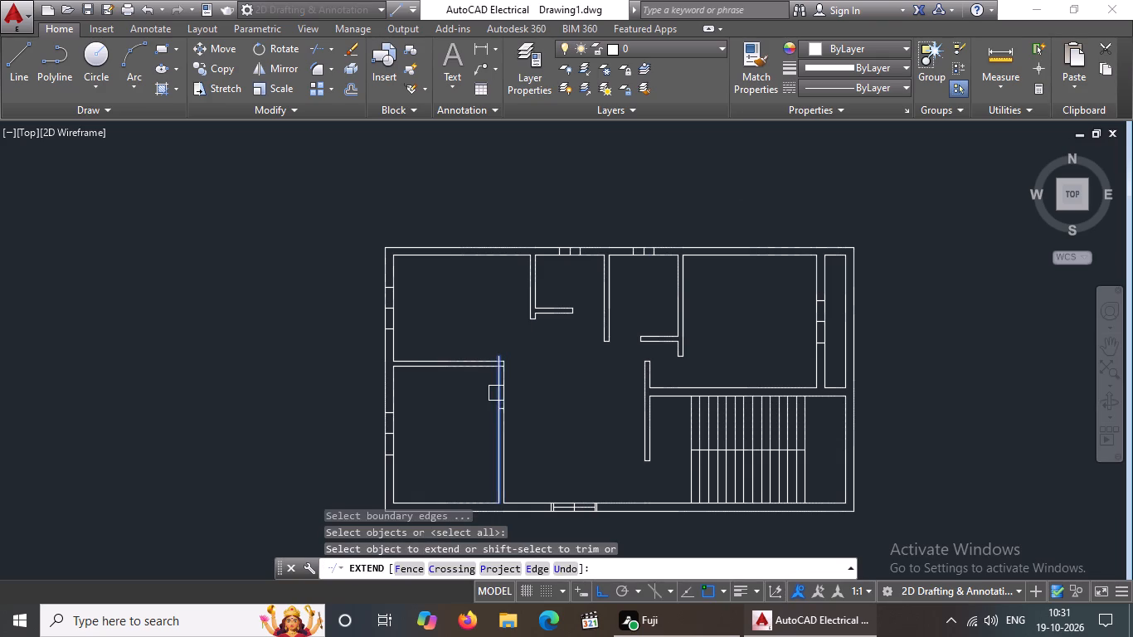
scroll(542, 369, up, 3)
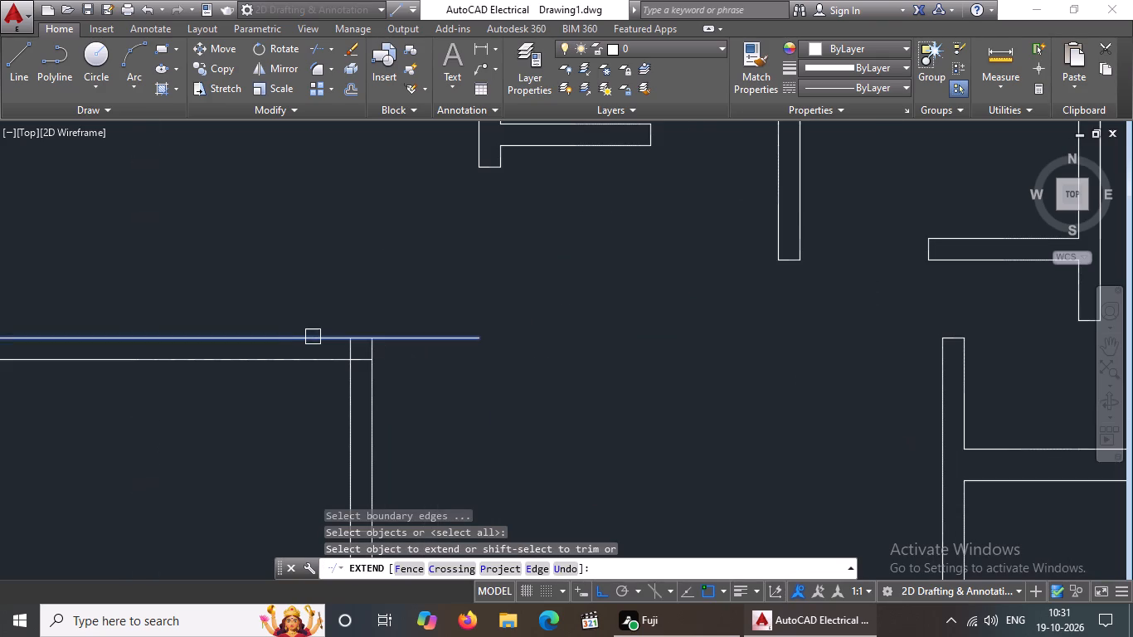
click(314, 337)
click(425, 336)
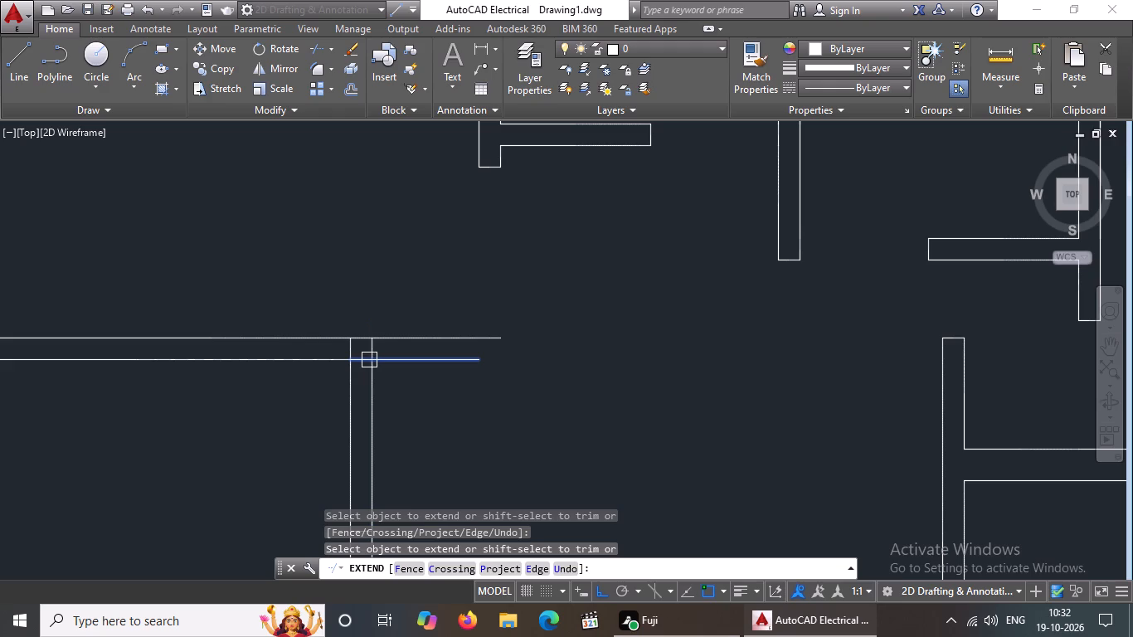
click(369, 360)
click(450, 364)
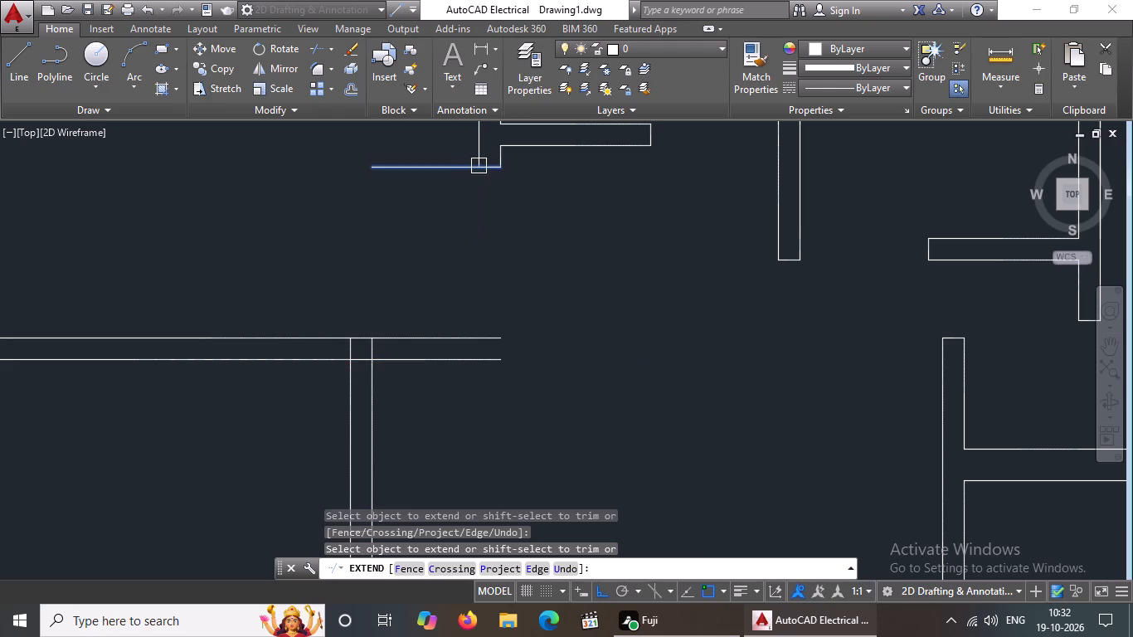
Extend both lines of the northwest room's east partition south to the lower line of the horizontal wall.
click(476, 151)
click(481, 230)
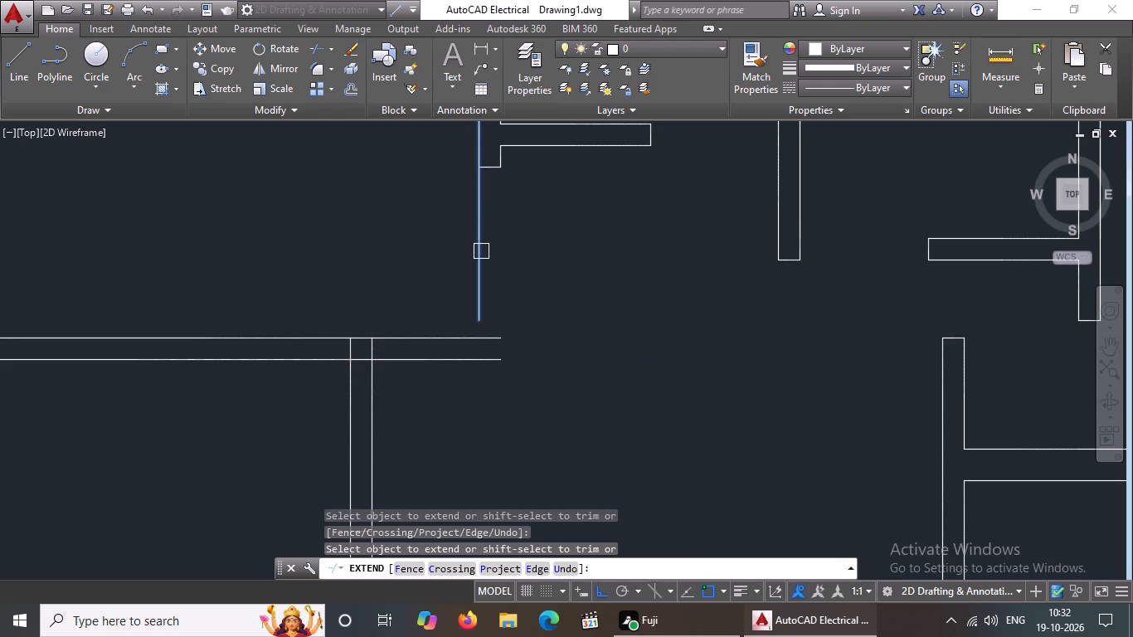
click(479, 264)
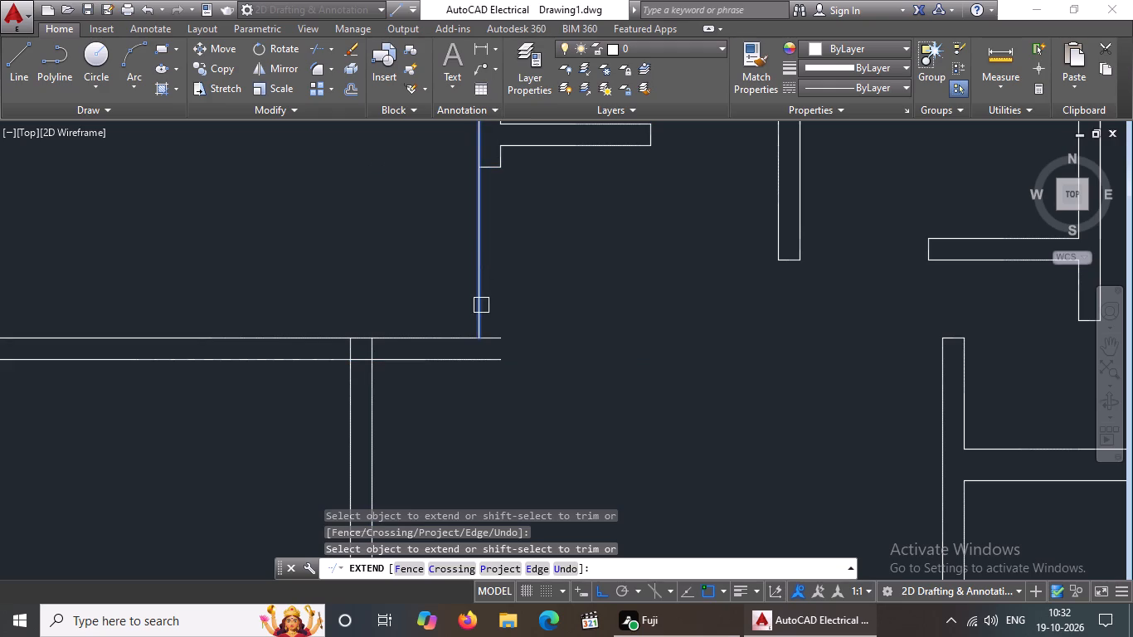
click(481, 305)
click(479, 325)
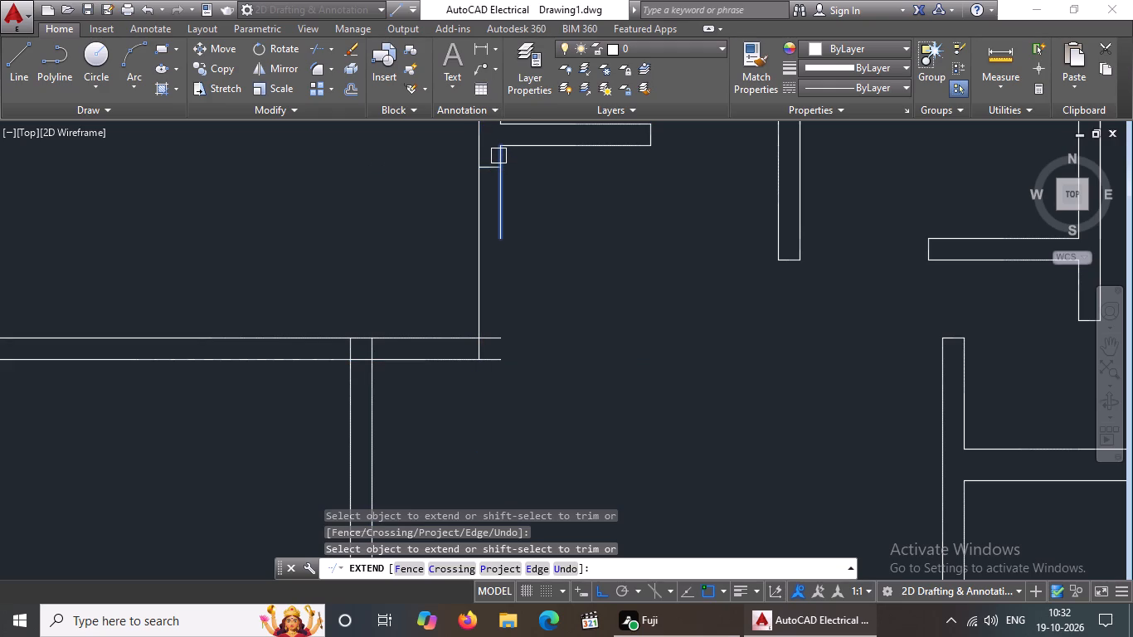
scroll(503, 157, up, 2)
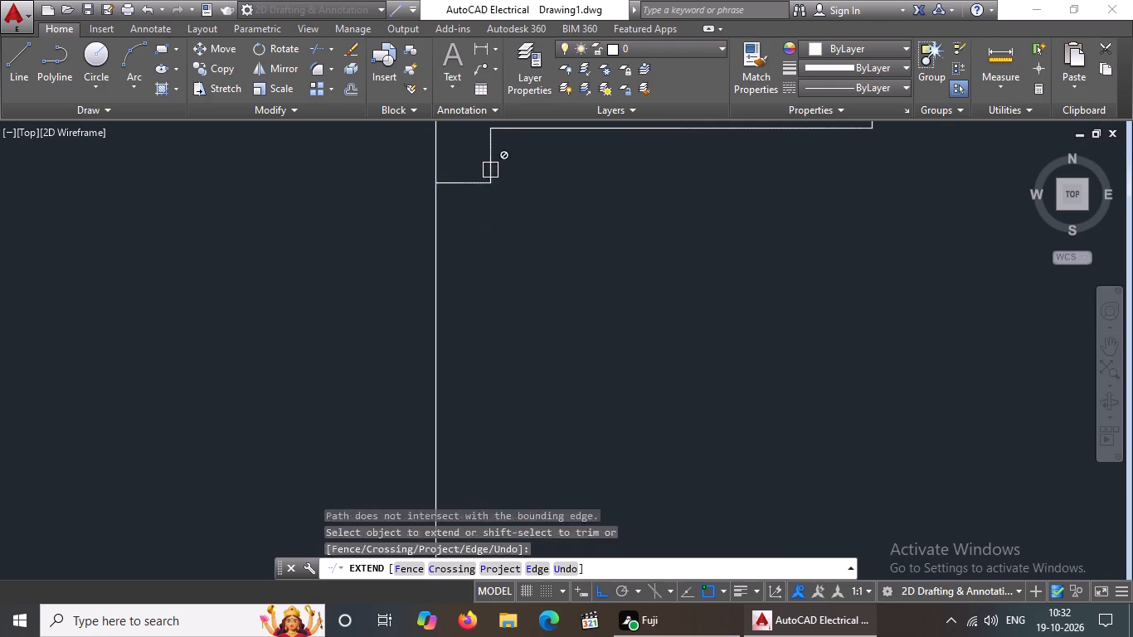
scroll(491, 161, down, 2)
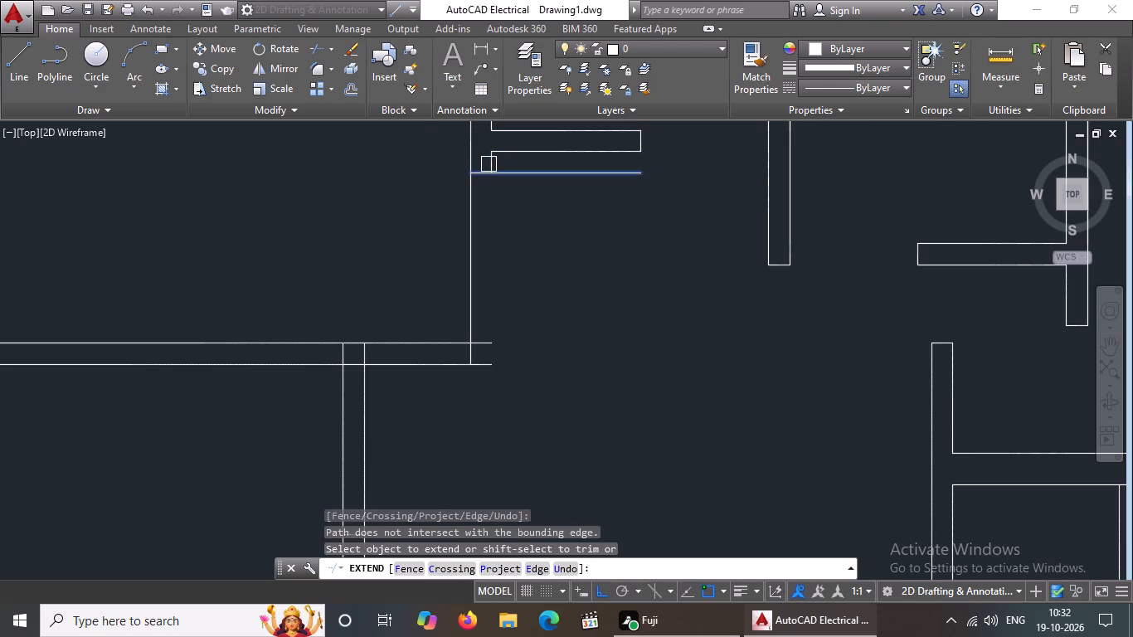
click(489, 163)
click(491, 229)
click(496, 275)
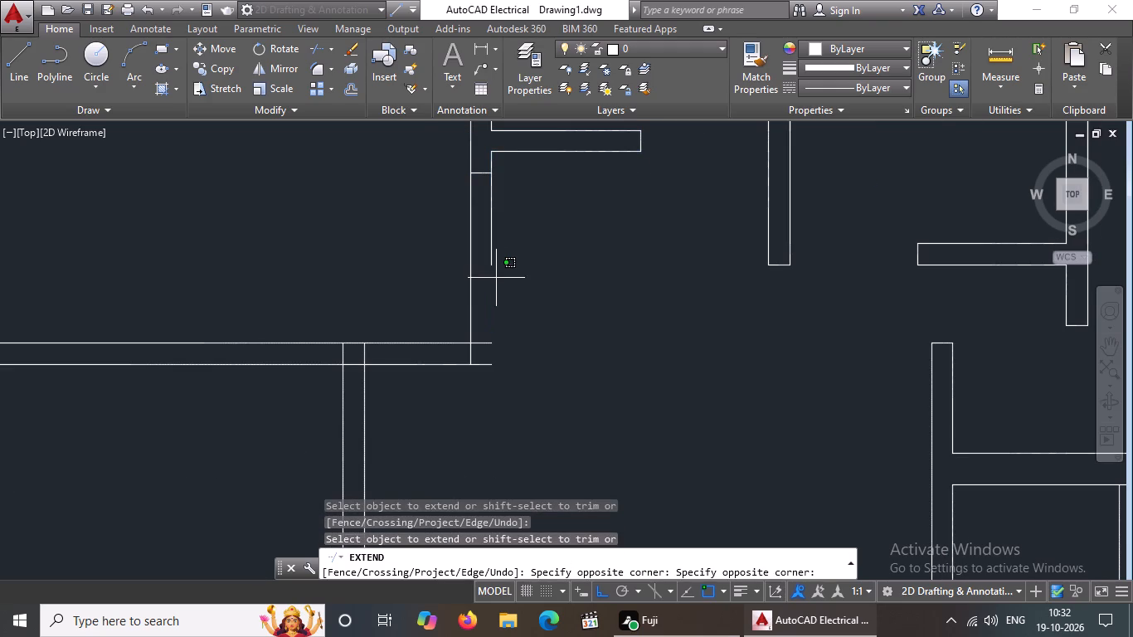
click(492, 250)
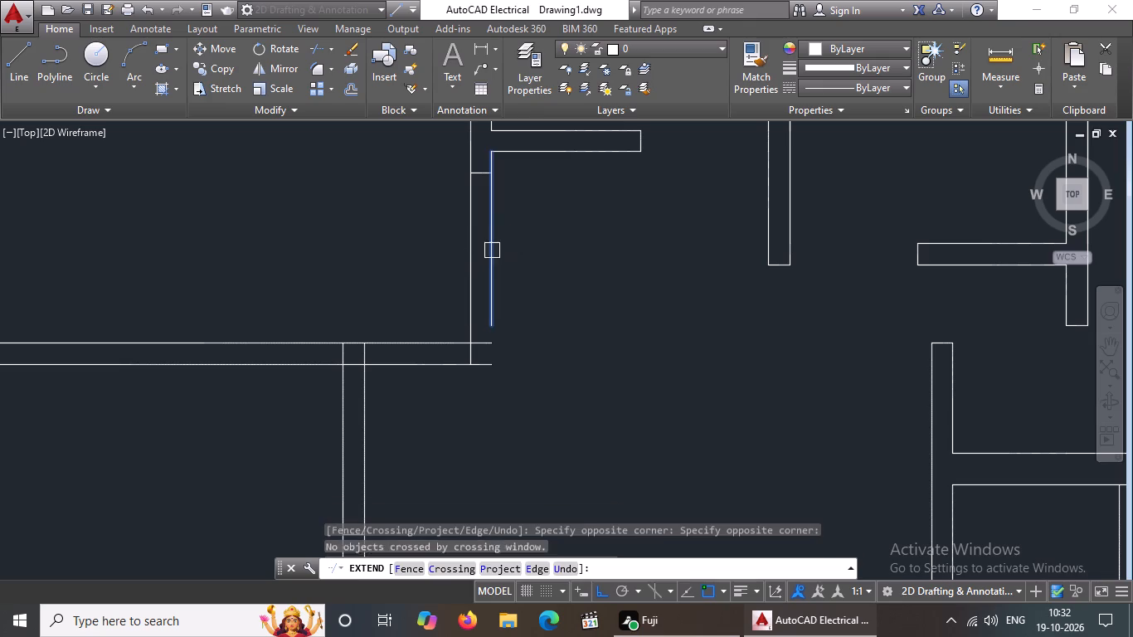
click(492, 261)
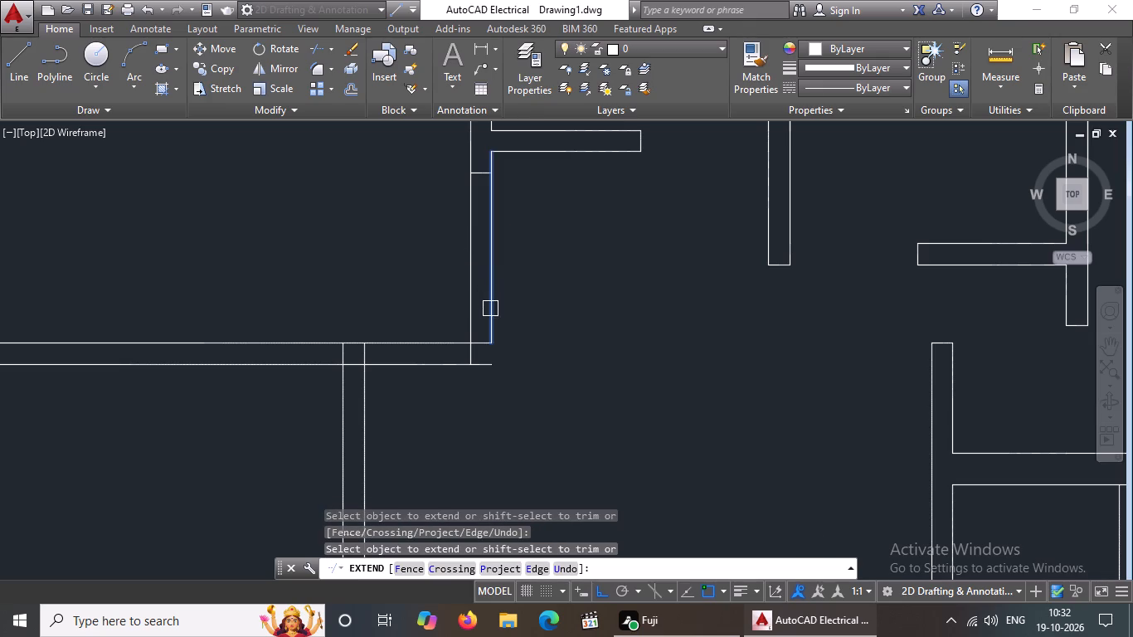
click(490, 309)
click(495, 332)
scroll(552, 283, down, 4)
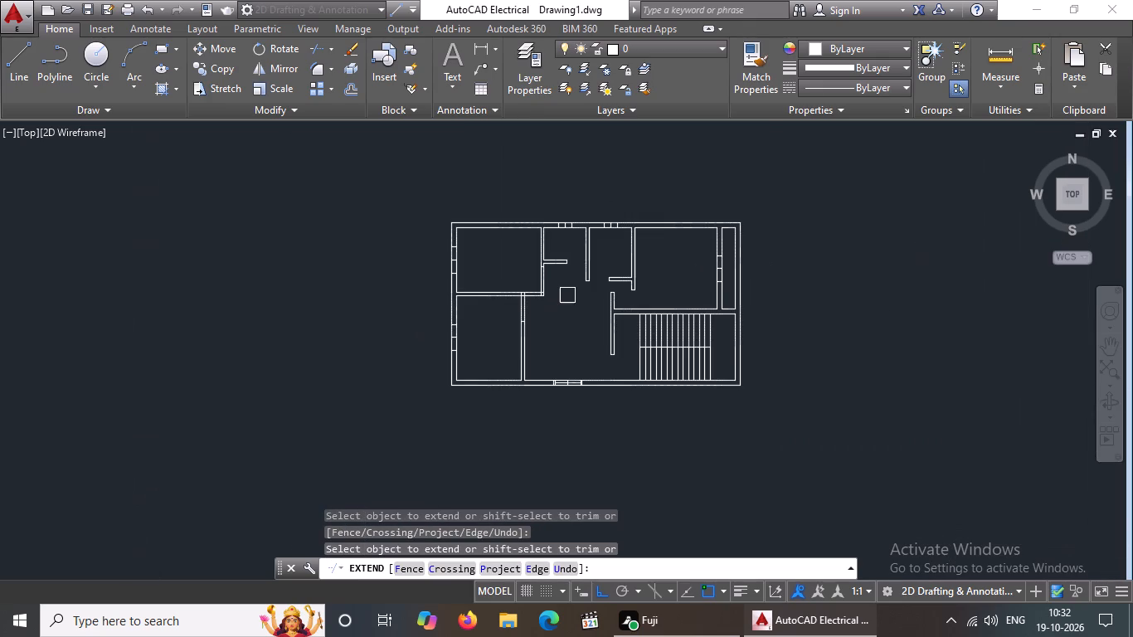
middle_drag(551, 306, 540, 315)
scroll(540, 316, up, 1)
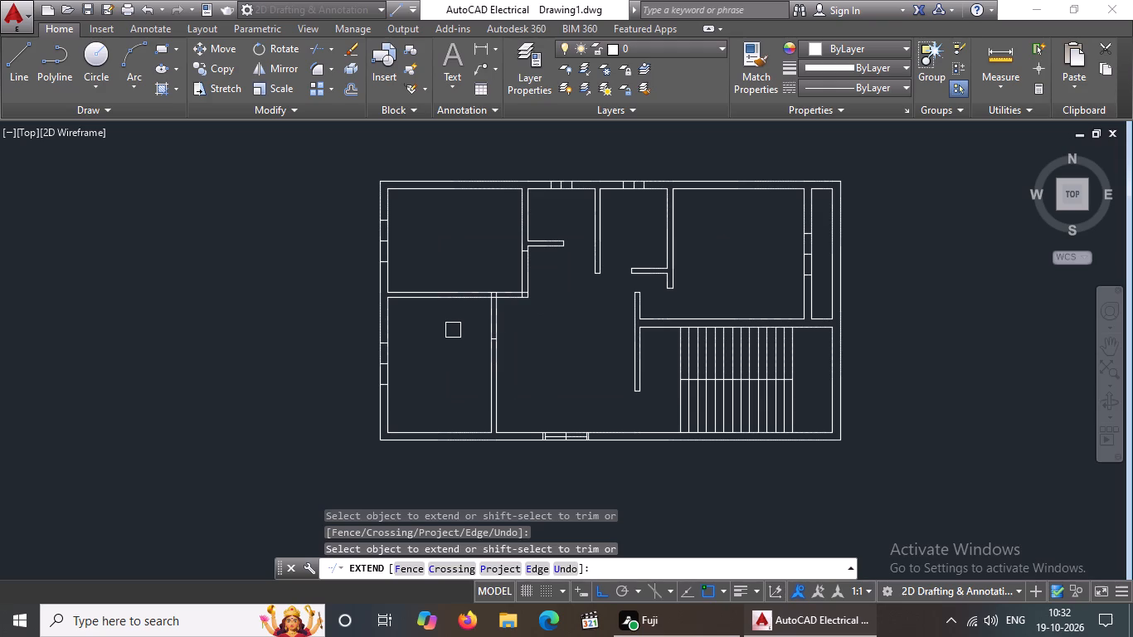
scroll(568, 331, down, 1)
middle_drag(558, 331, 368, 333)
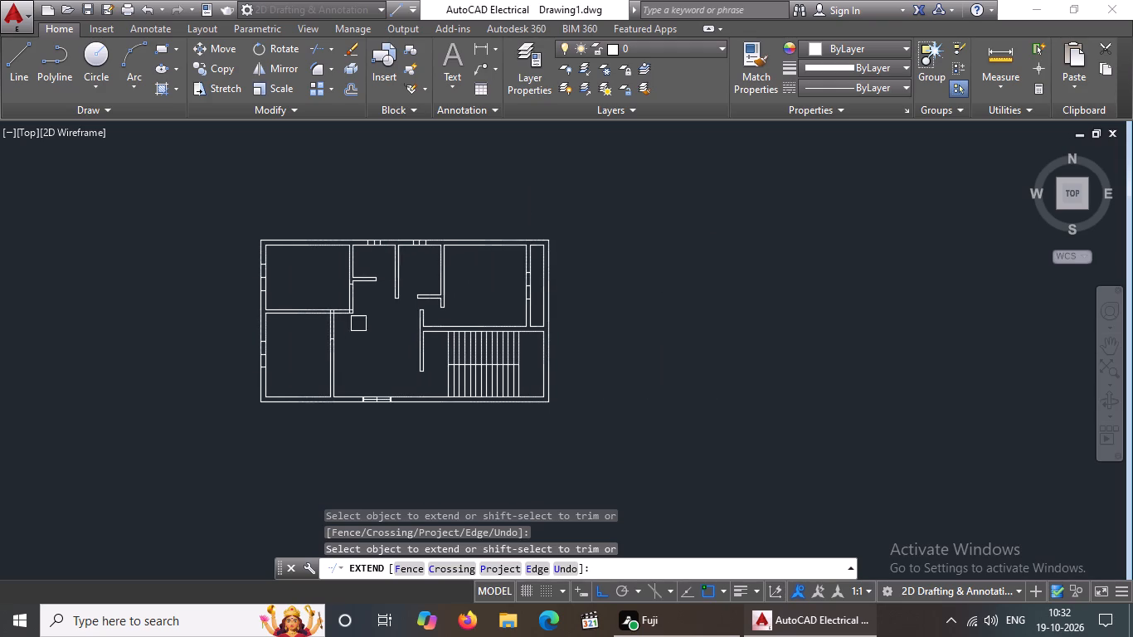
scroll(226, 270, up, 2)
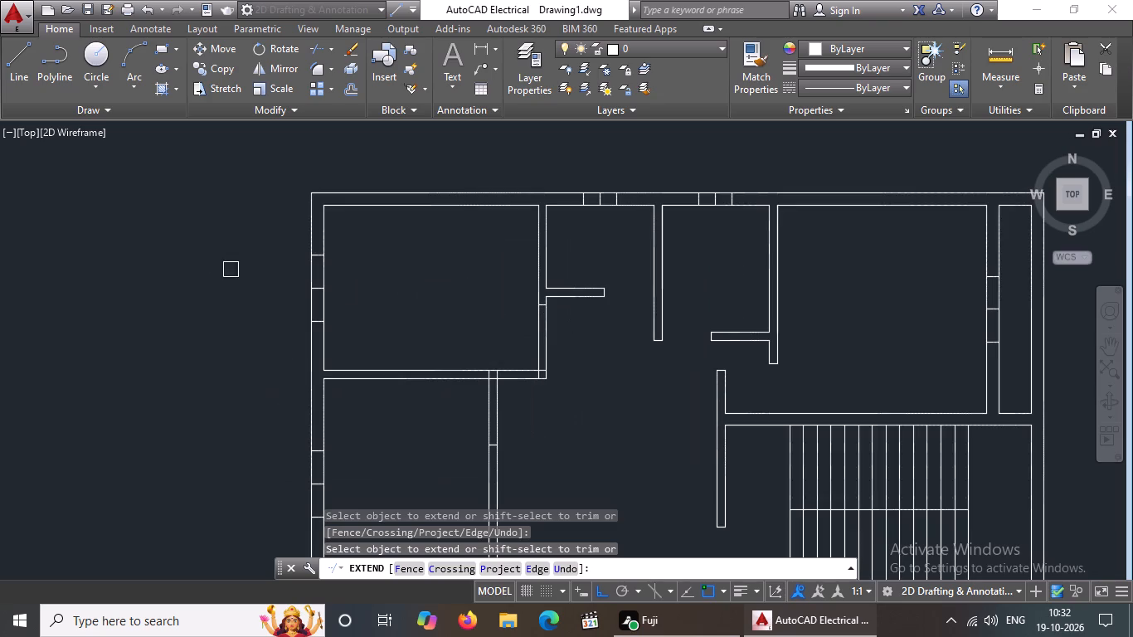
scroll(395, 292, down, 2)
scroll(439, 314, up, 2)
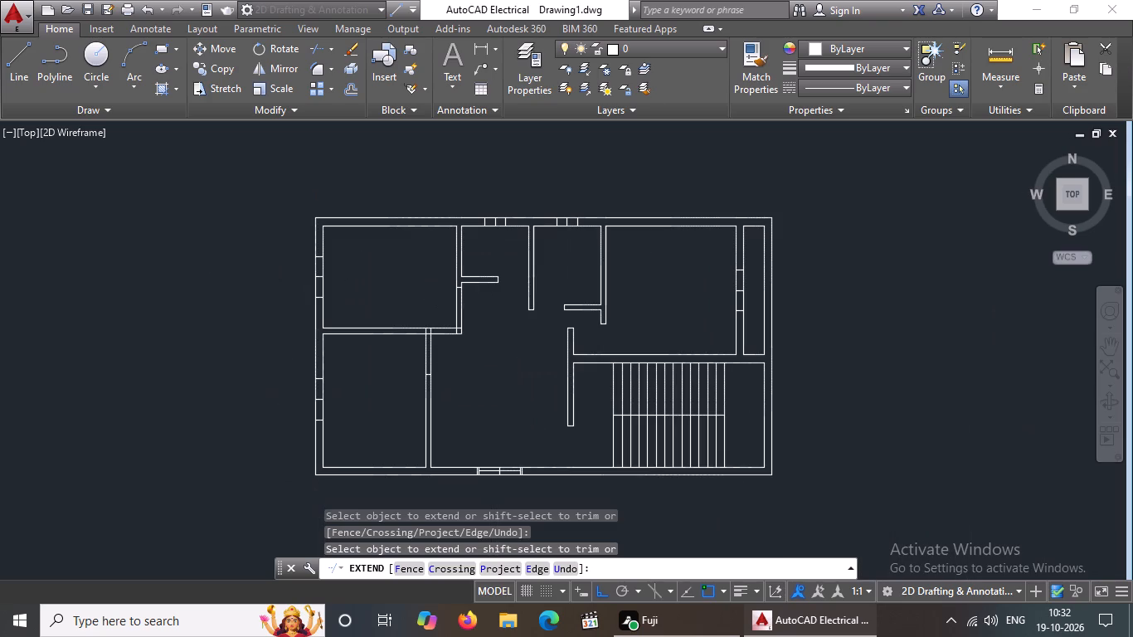
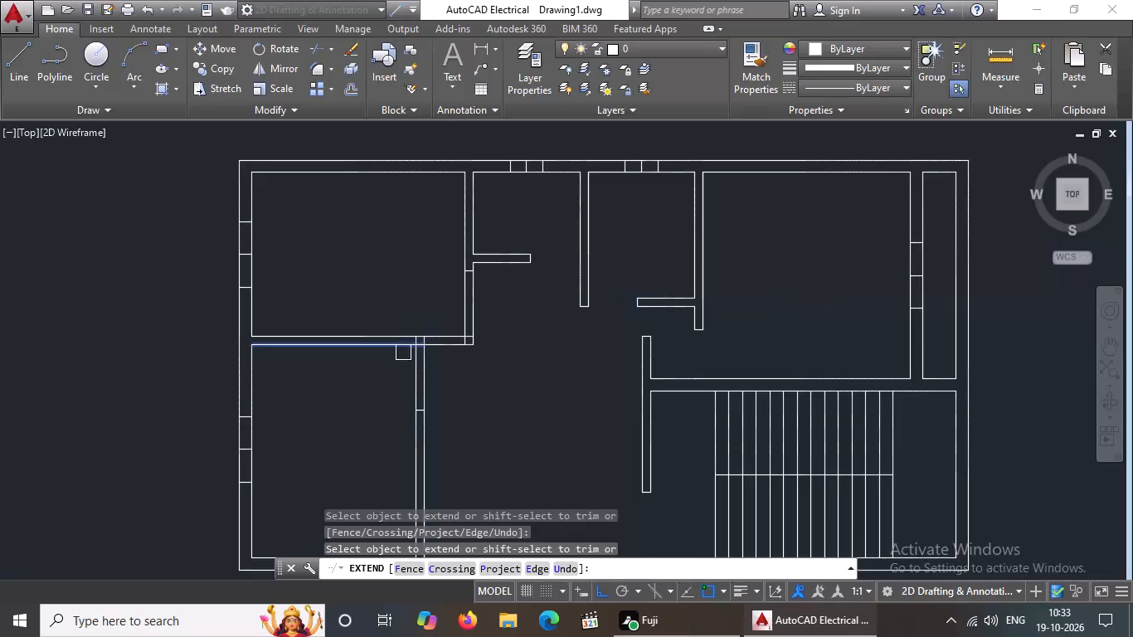
Trim both lines of the southwest room's east partition between the horizontal wall and the partition's door jamb line.
scroll(491, 268, down, 1)
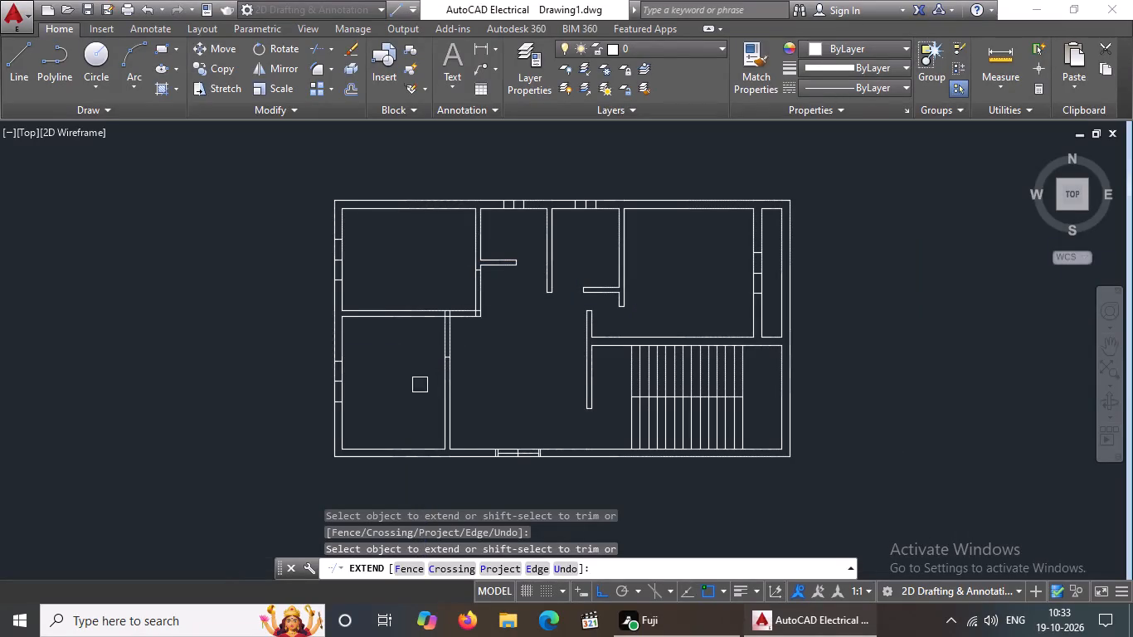
scroll(463, 339, up, 2)
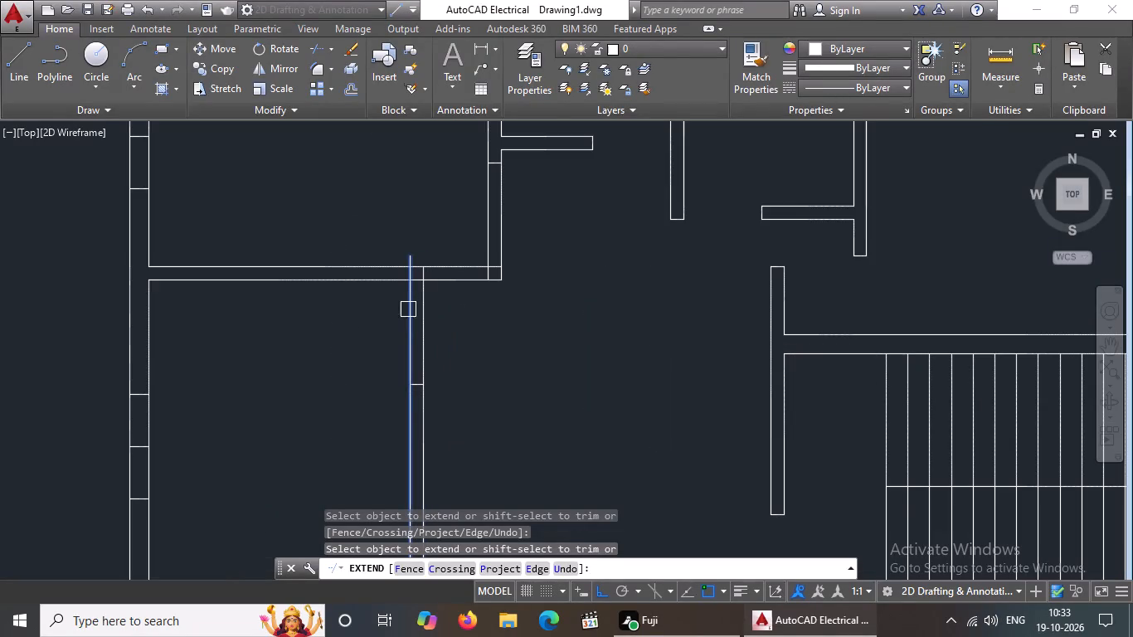
key(Escape)
text(tr)
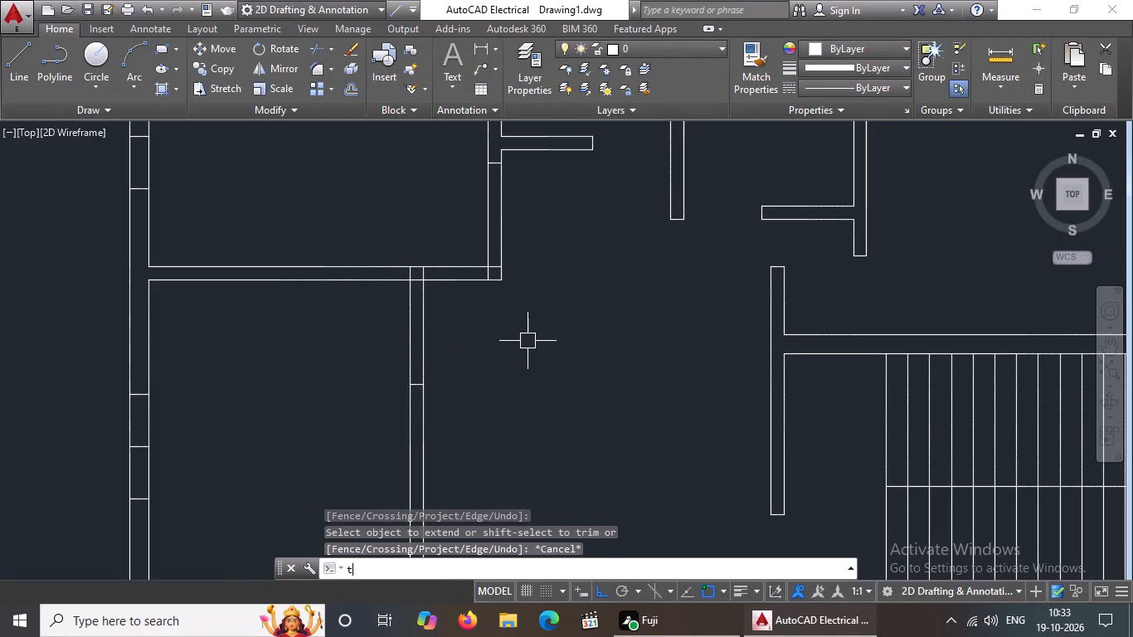
key(space)
key(space)
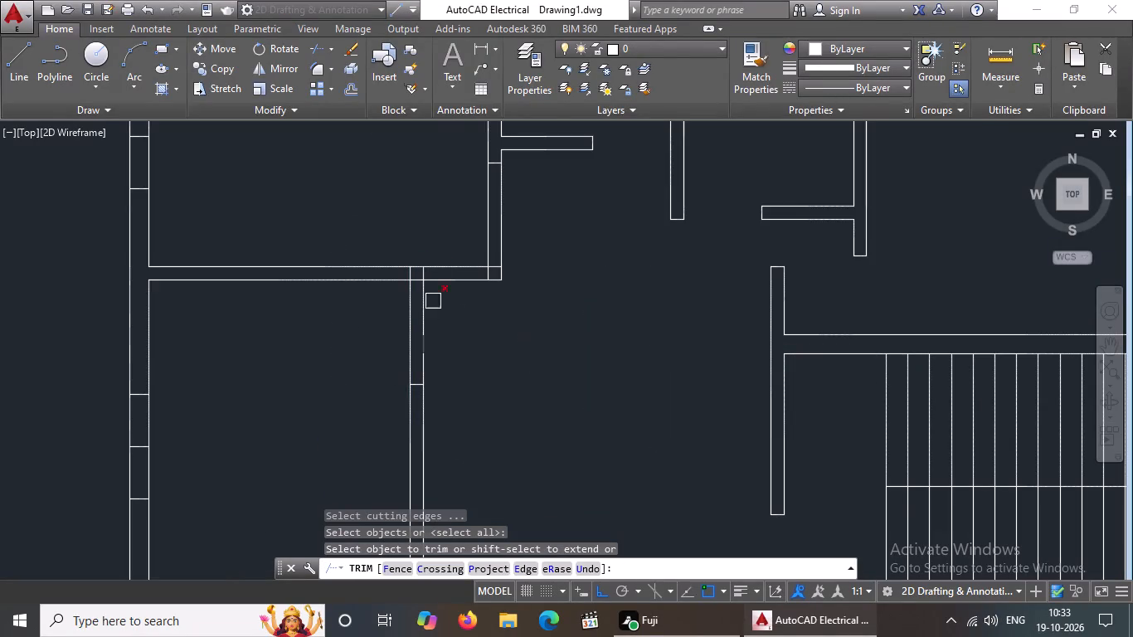
click(407, 298)
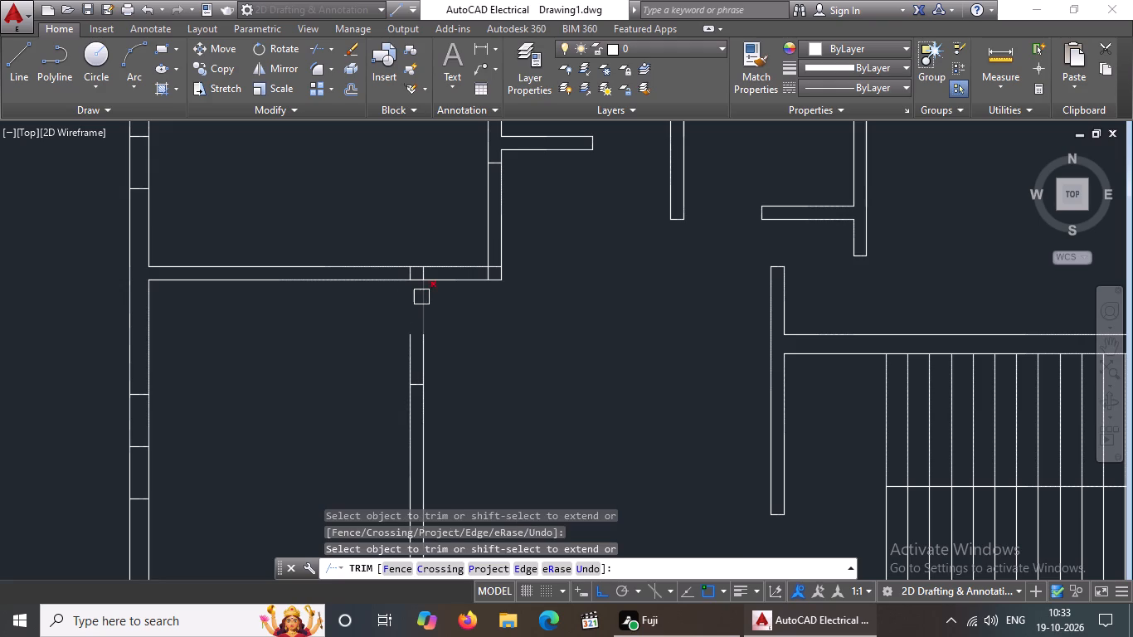
click(421, 297)
click(404, 374)
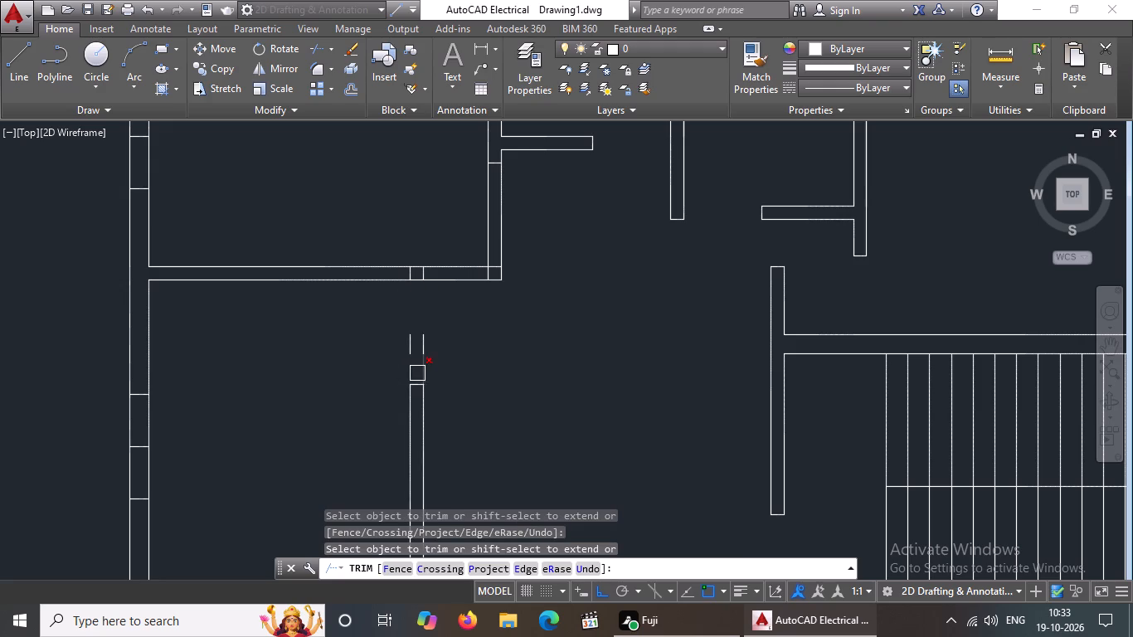
click(423, 376)
key(Escape)
Erase the two leftover partition stubs in the southwest room's door opening.
click(383, 328)
click(442, 363)
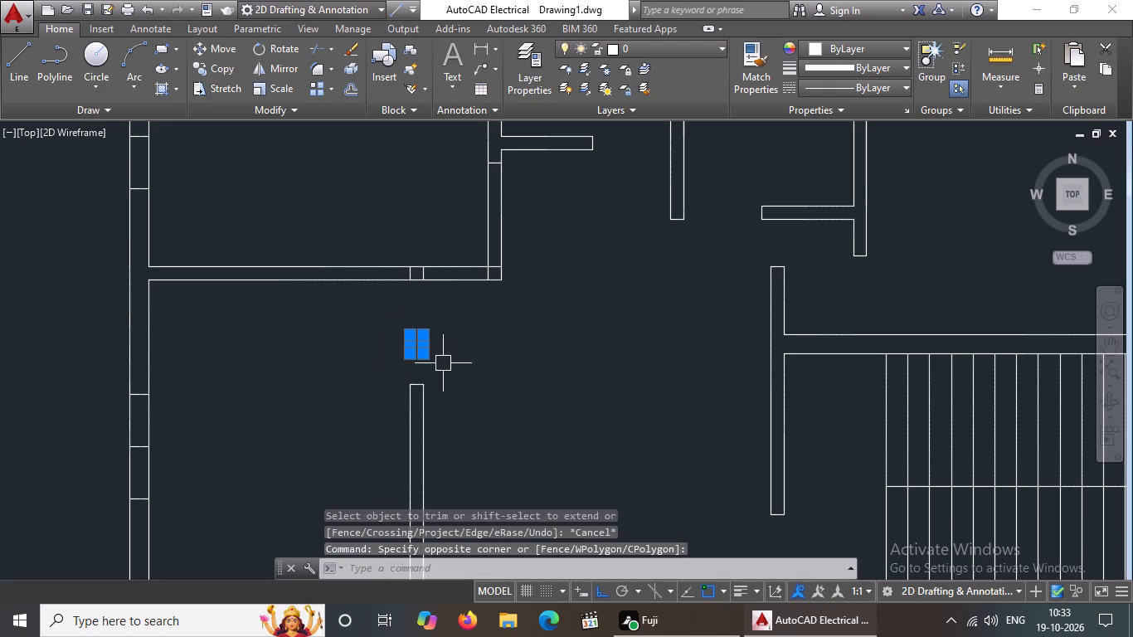
key(Delete)
key(Escape)
Trim both lines of the northwest room's east partition between its door jamb line and the horizontal wall below.
text(tr)
key(space)
key(space)
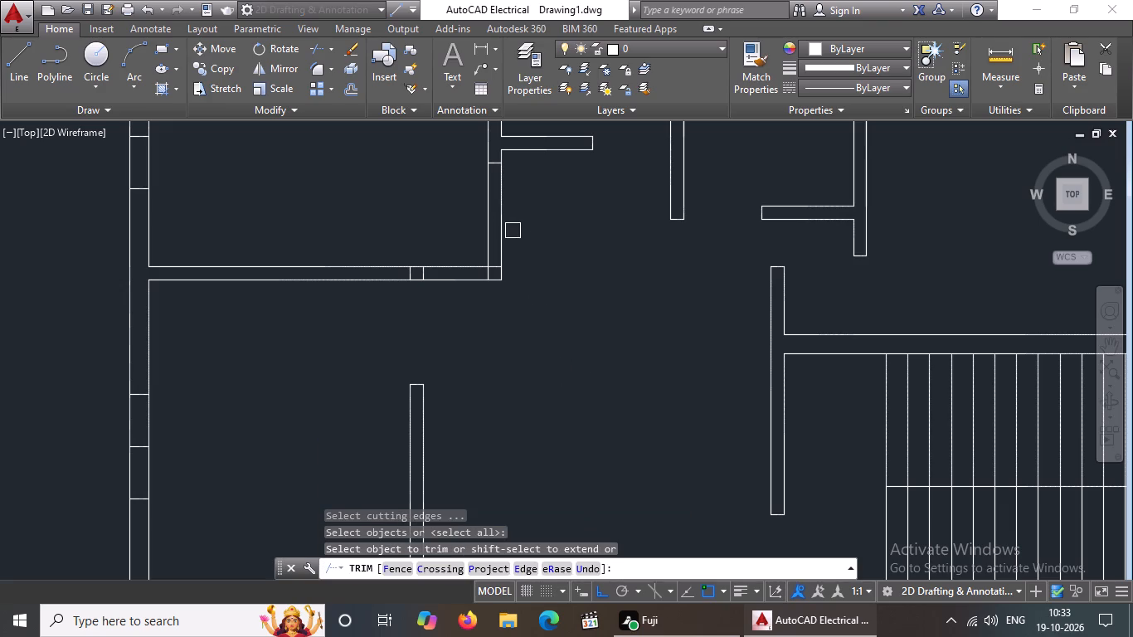
scroll(497, 267, up, 2)
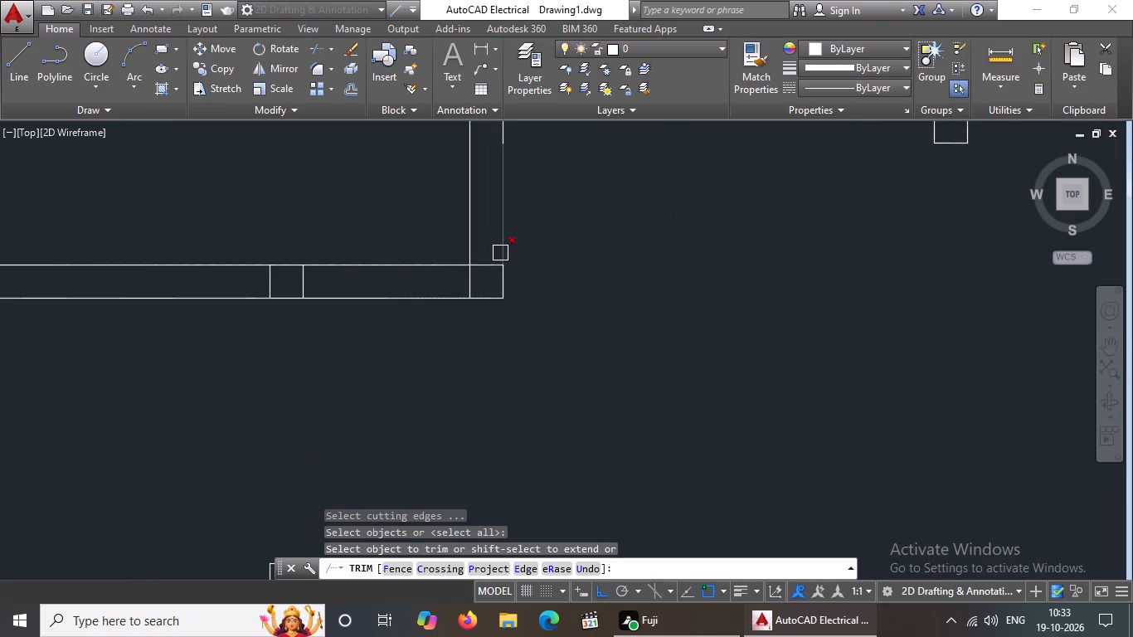
click(501, 251)
click(474, 250)
scroll(513, 235, down, 2)
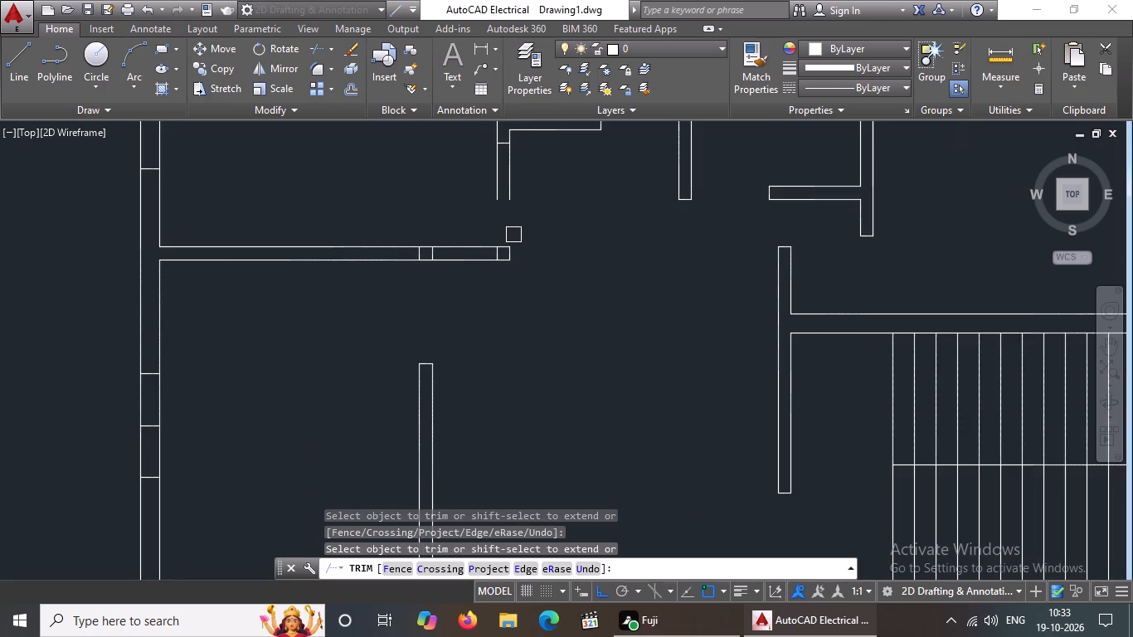
middle_drag(517, 197, 493, 330)
scroll(478, 294, up, 2)
click(464, 275)
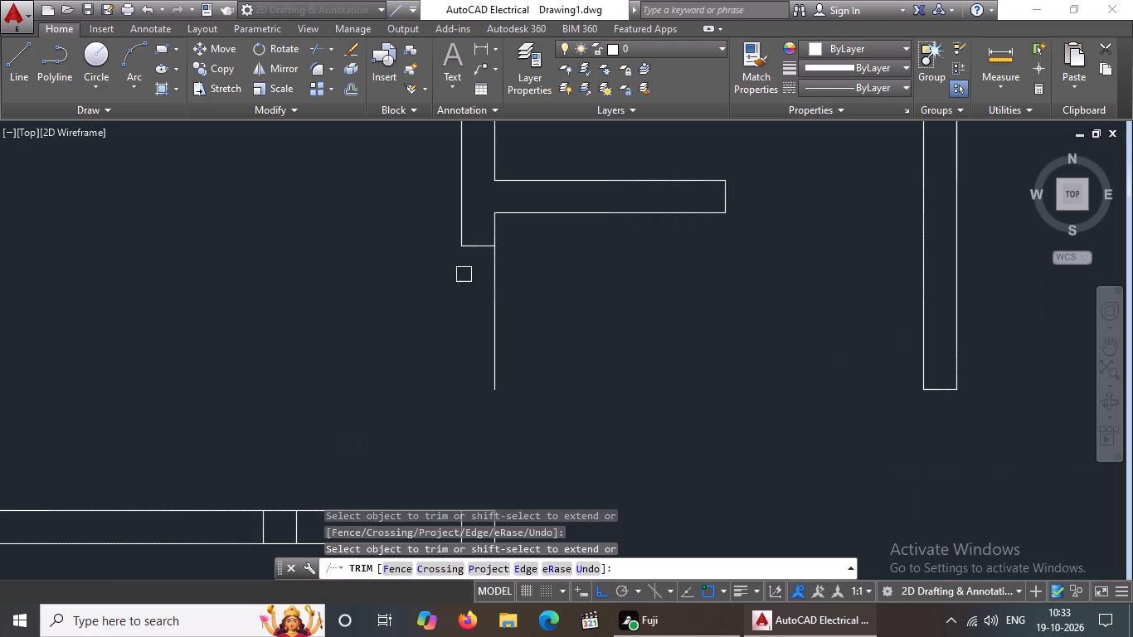
click(495, 273)
scroll(513, 270, down, 4)
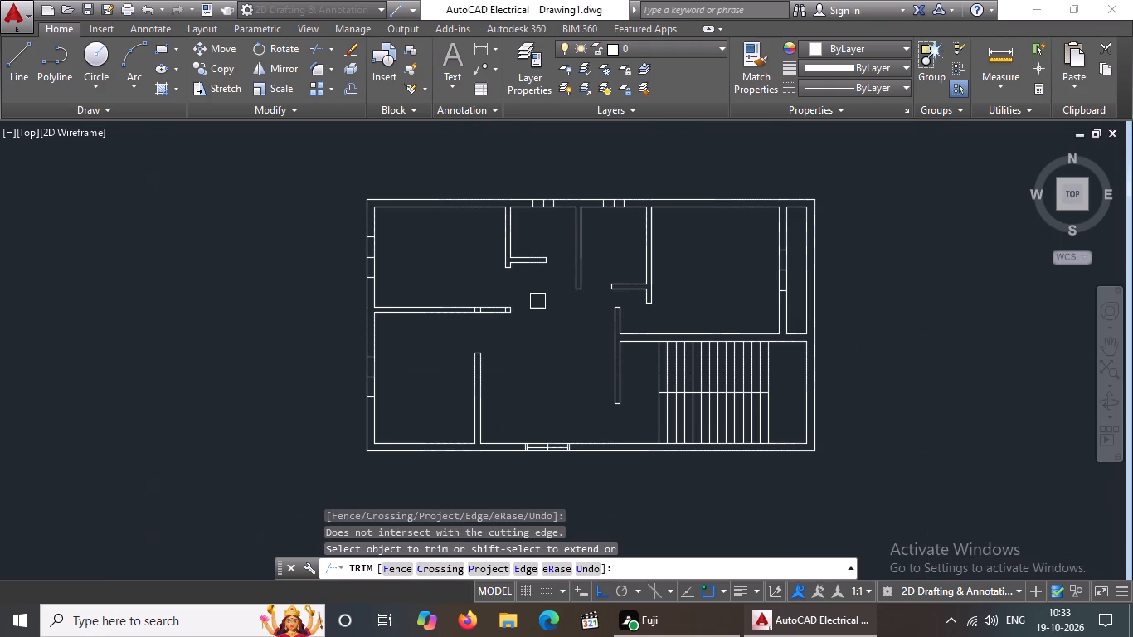
Erase the three leftover partition lines crossing the horizontal wall between the two west rooms, keeping the wall's end cap.
scroll(486, 299, up, 3)
scroll(432, 344, up, 3)
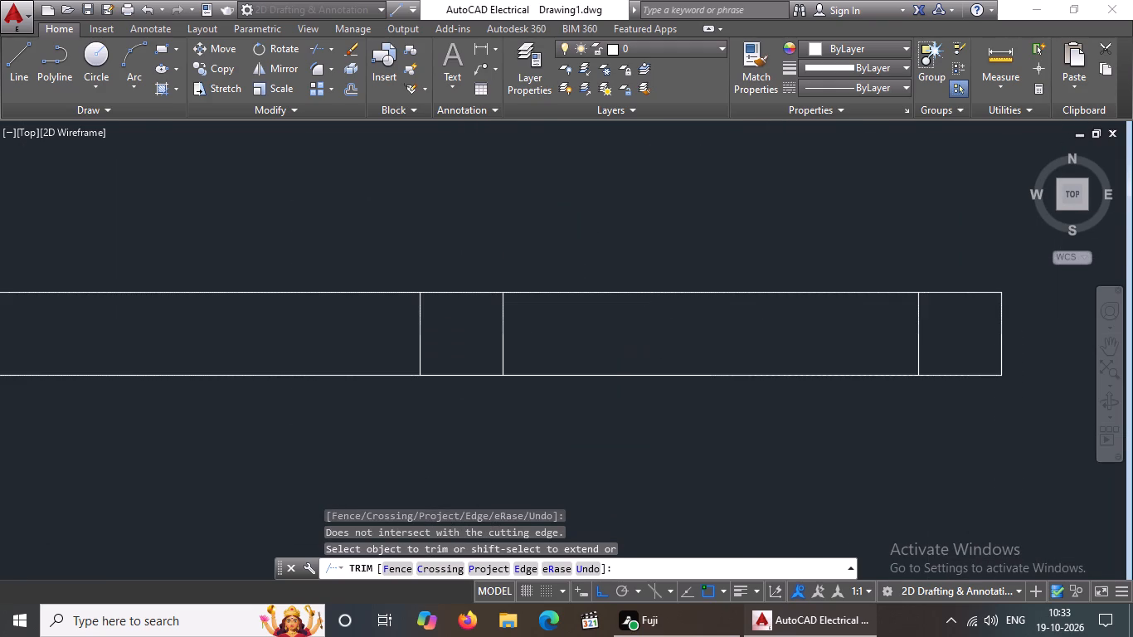
key(Escape)
drag(541, 342, 516, 343)
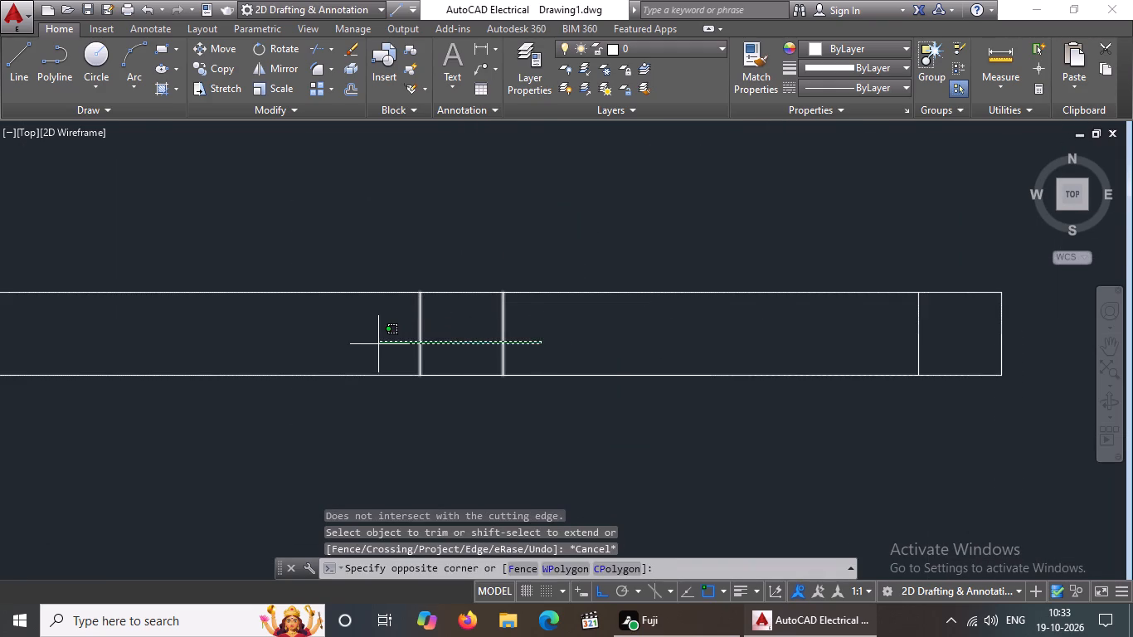
click(377, 344)
key(Delete)
scroll(532, 294, down, 3)
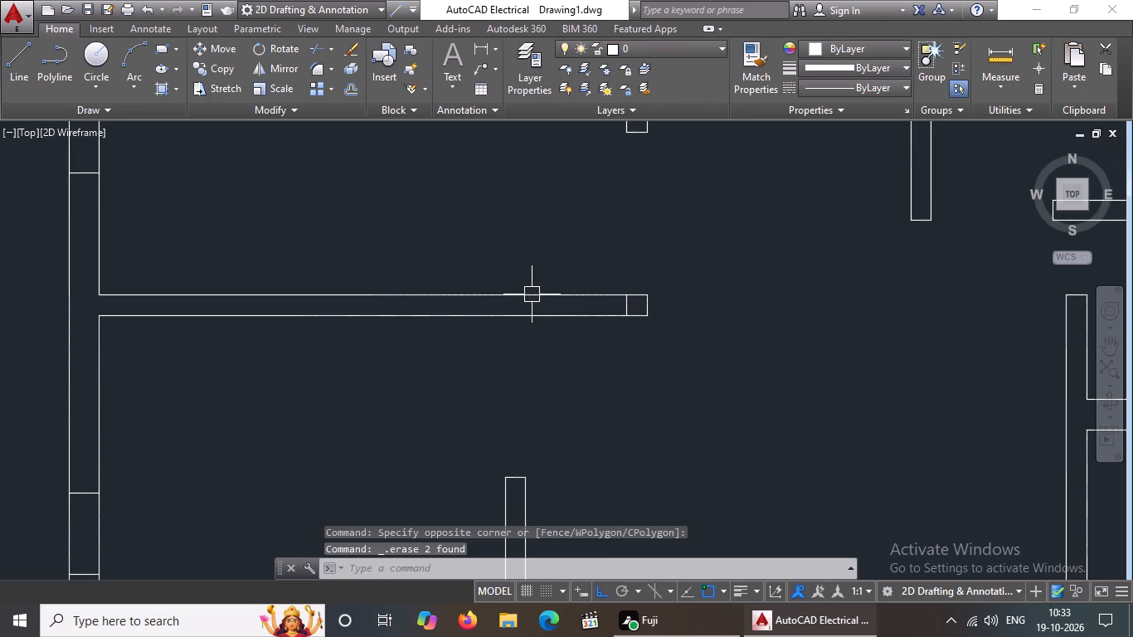
scroll(627, 310, up, 4)
click(615, 299)
key(Delete)
Draw a vertical centre line through the window in the northeast room's east wall, between its end lines' midpoints.
scroll(621, 302, down, 1)
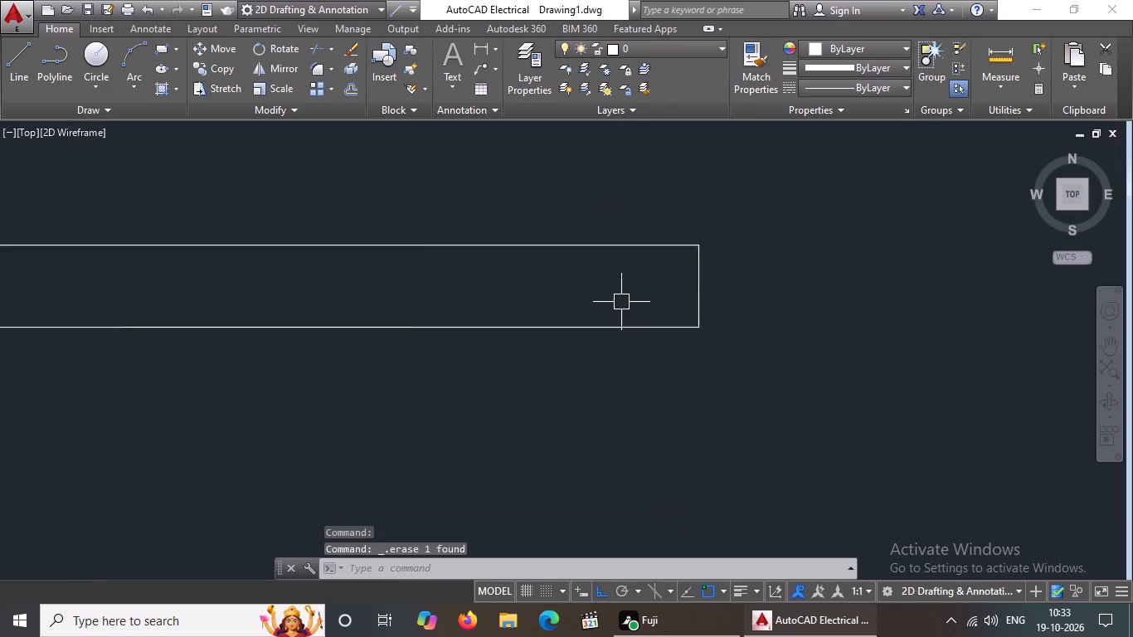
scroll(621, 302, down, 5)
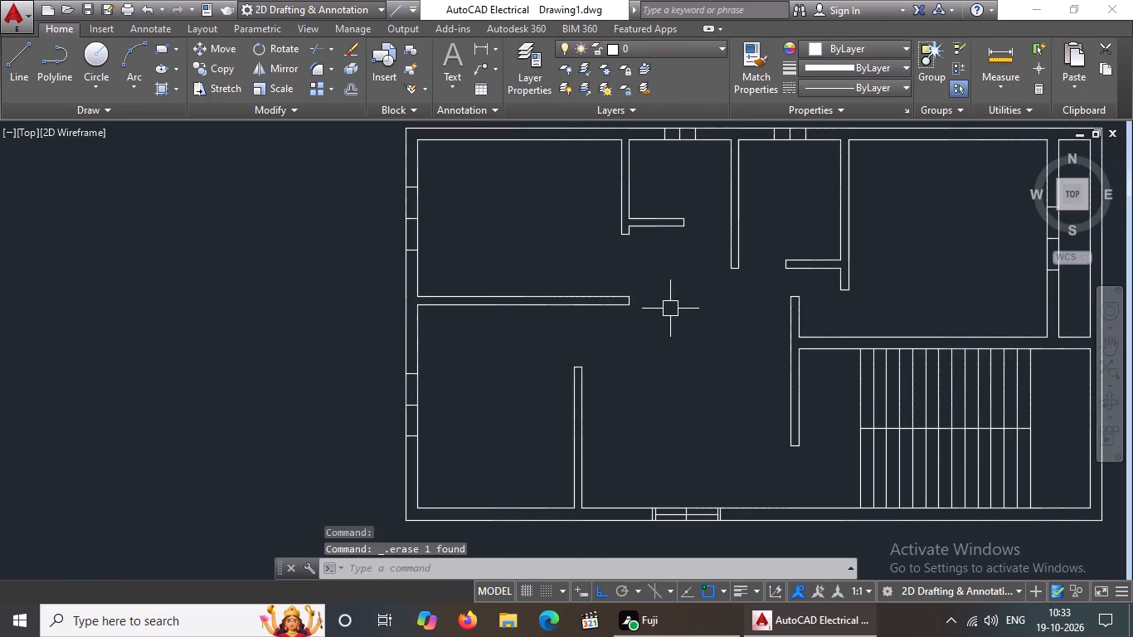
middle_drag(661, 308, 515, 308)
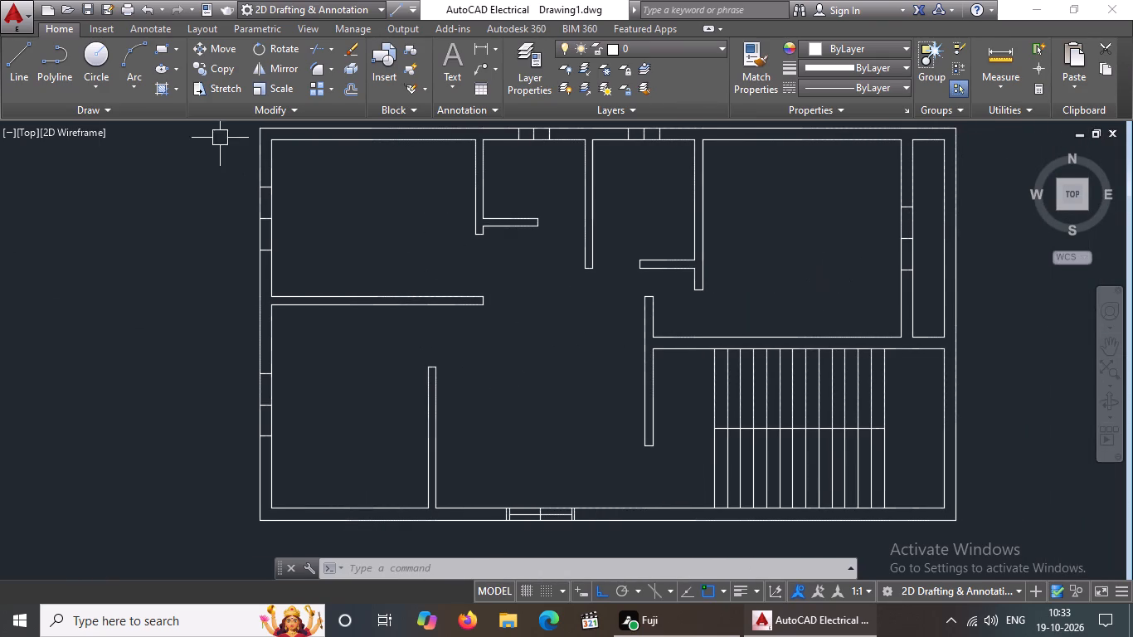
click(33, 61)
middle_drag(862, 296, 832, 314)
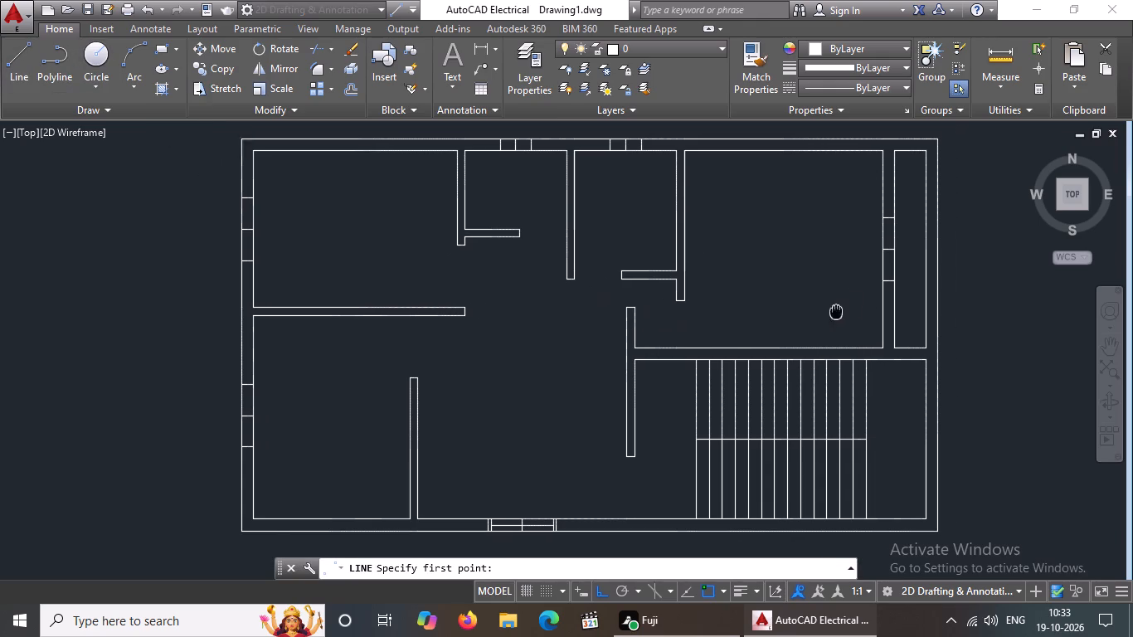
middle_drag(832, 314, 721, 382)
scroll(794, 312, up, 2)
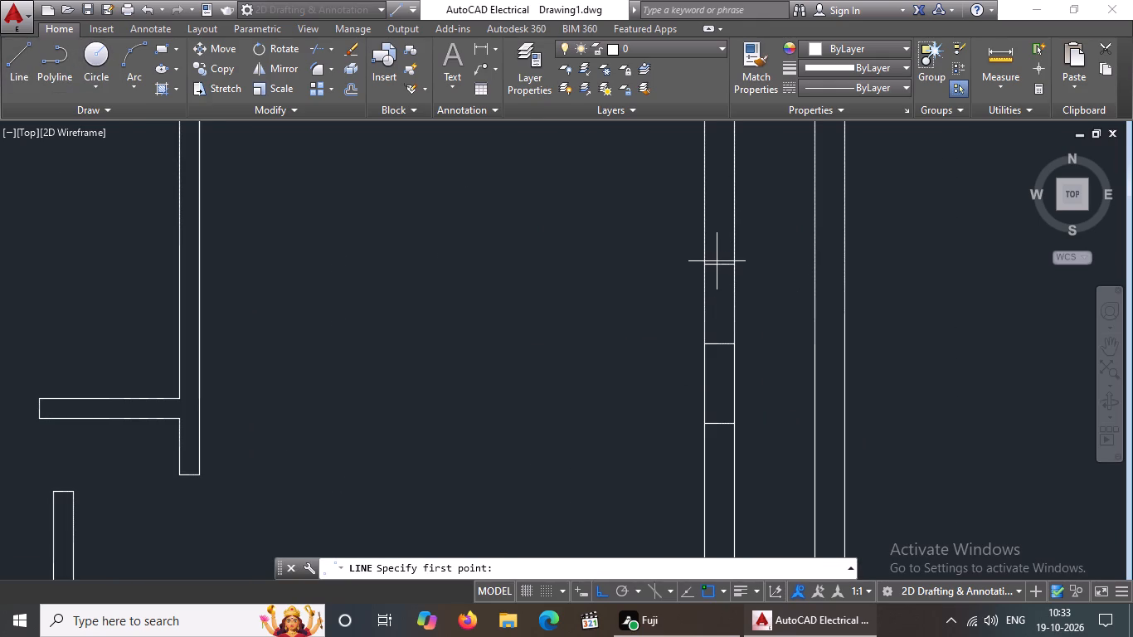
drag(721, 265, 725, 279)
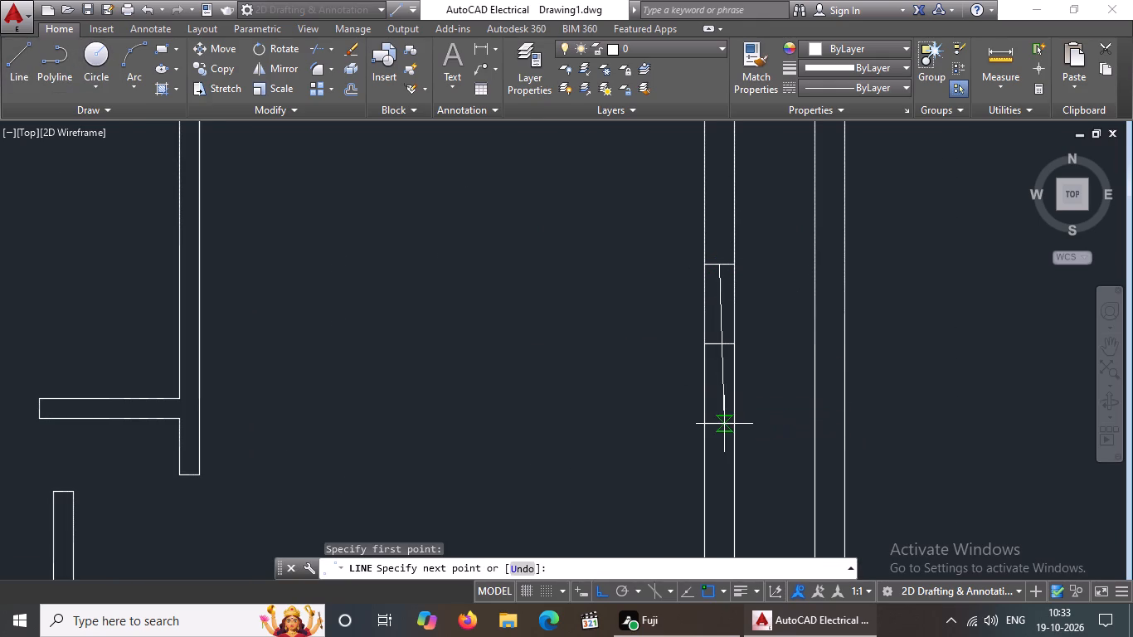
click(719, 425)
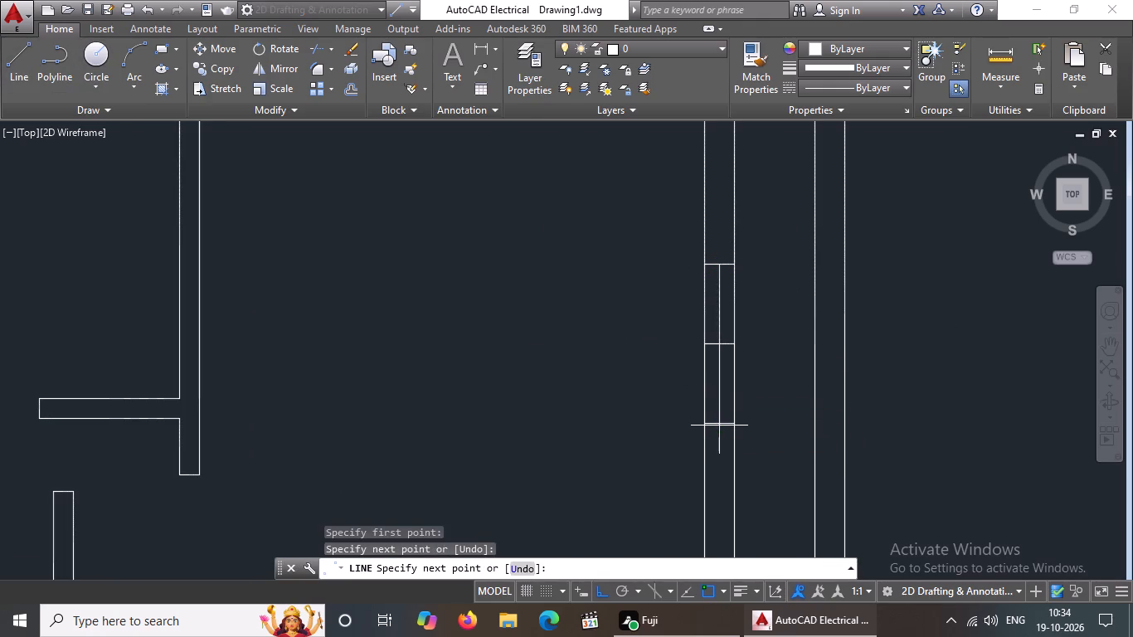
key(Escape)
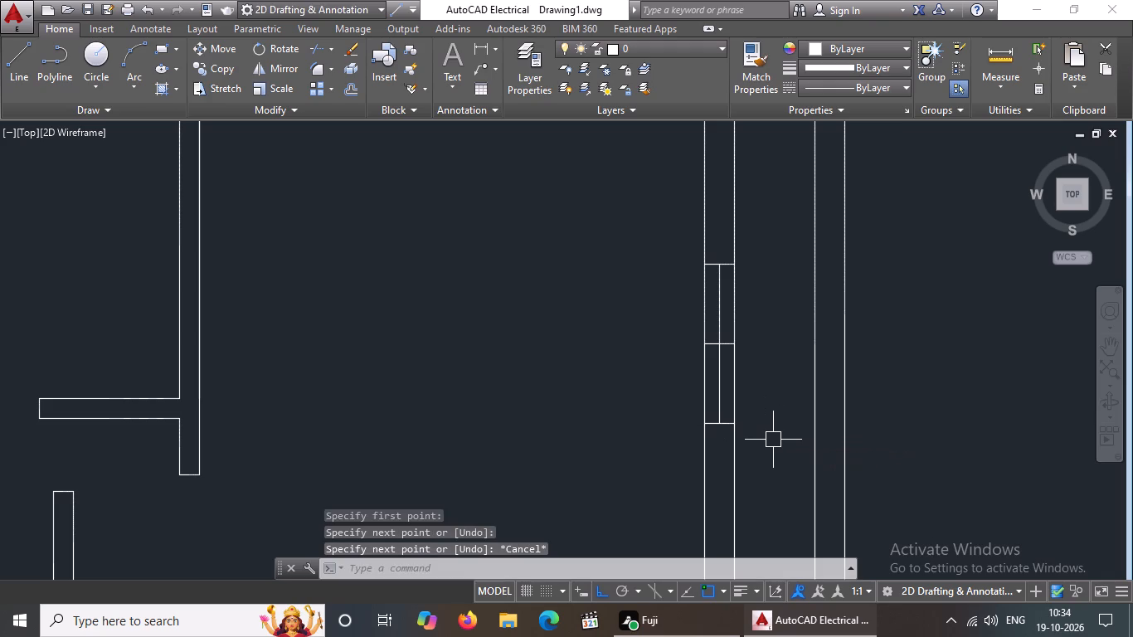
Offset the lower and upper end lines of the northeast room's window outward by 2".
key(o)
key(Return)
key(2)
key(shift+quotedbl)
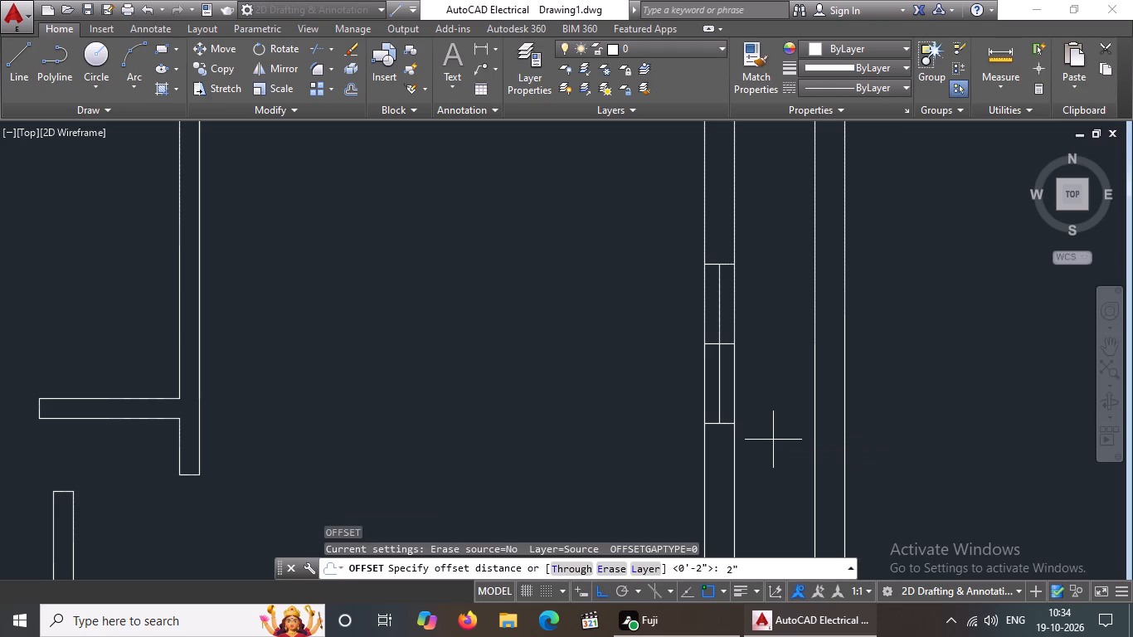
key(Return)
scroll(726, 443, up, 3)
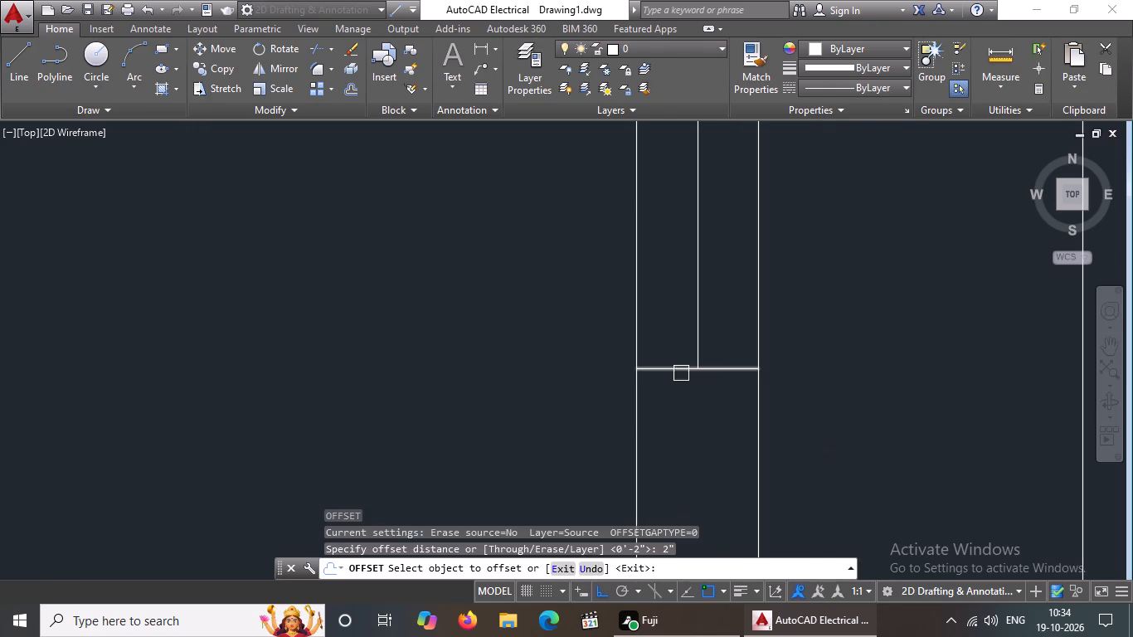
click(678, 367)
click(689, 435)
scroll(698, 377, down, 2)
middle_drag(714, 283, 714, 386)
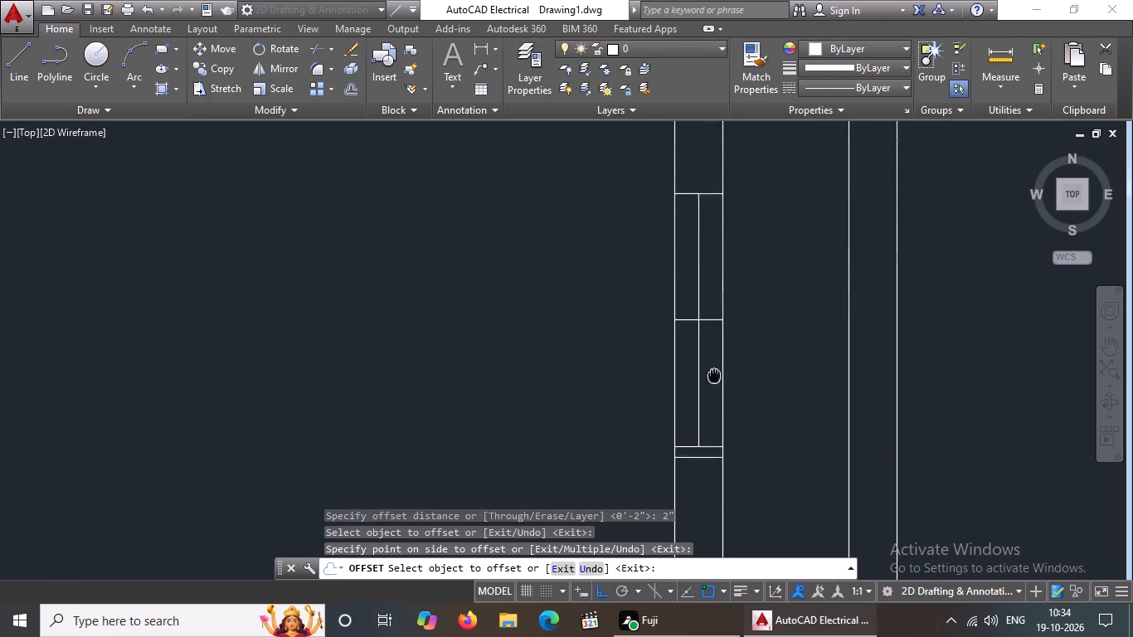
middle_drag(714, 386, 702, 468)
scroll(676, 295, up, 2)
click(672, 322)
click(688, 237)
scroll(689, 242, down, 2)
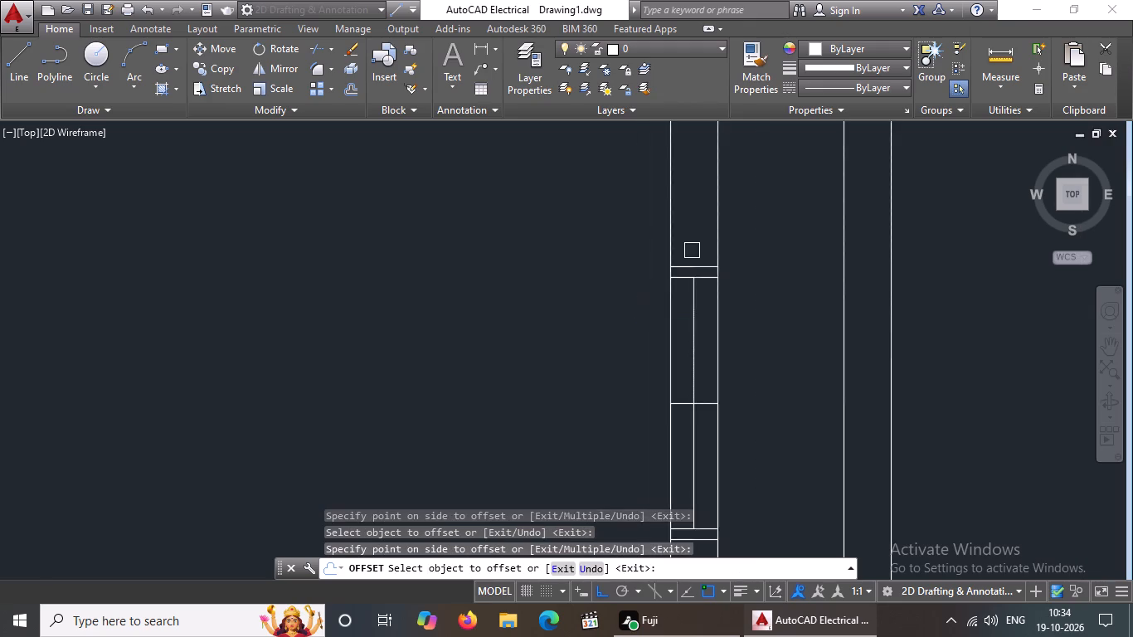
Draw a vertical centre line through the southwest room's west window, between its end lines' midpoints.
scroll(692, 250, down, 3)
middle_drag(576, 260, 748, 217)
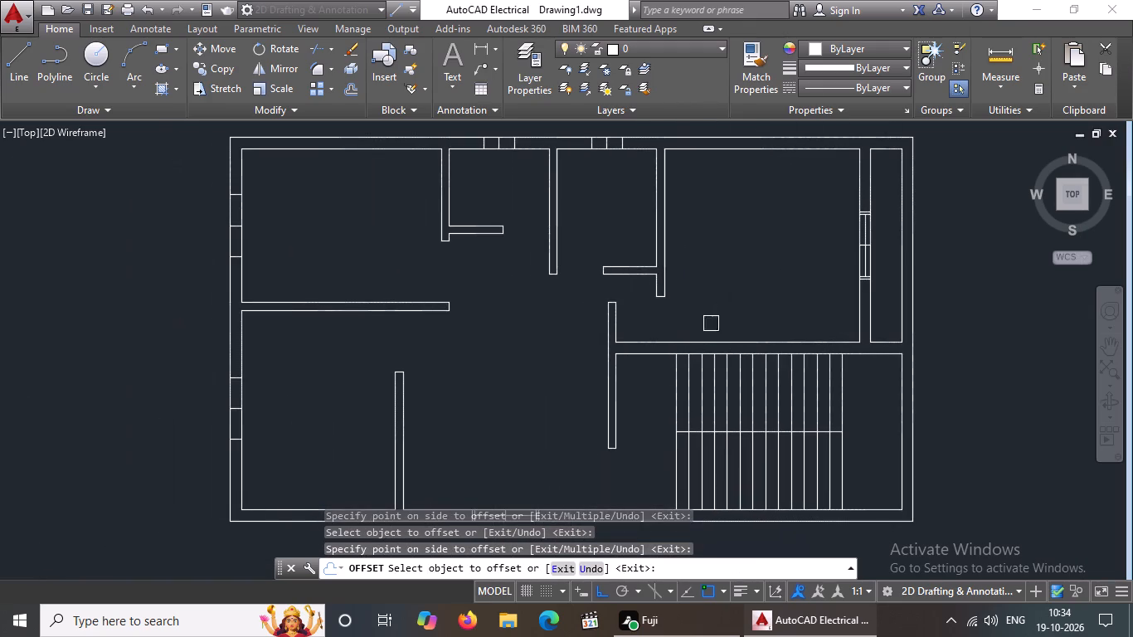
middle_drag(673, 366, 733, 239)
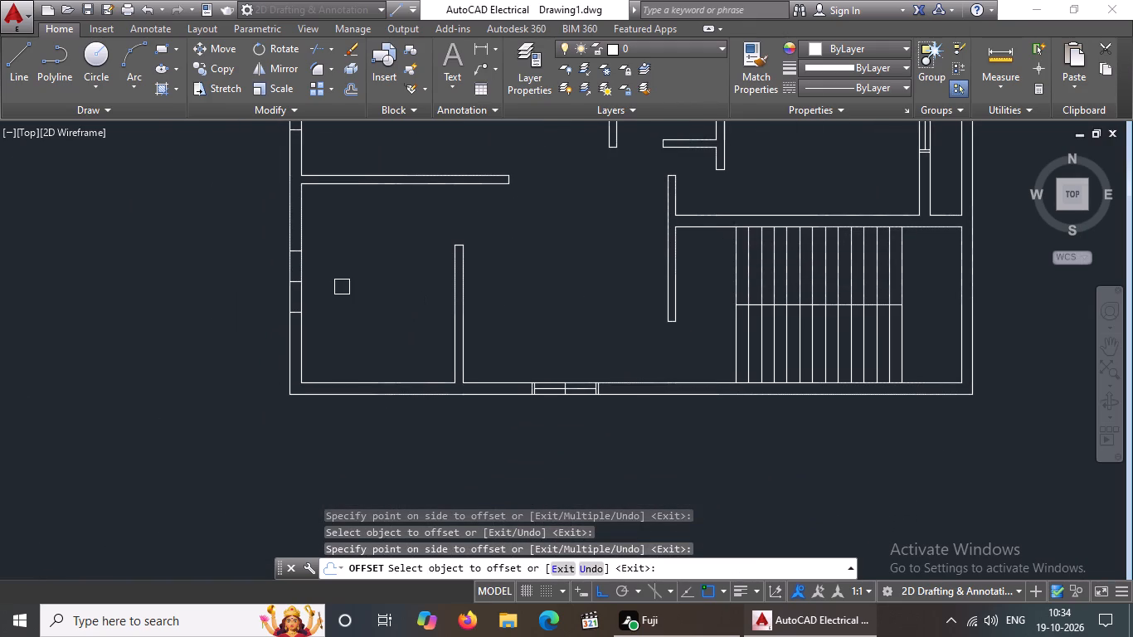
middle_click(364, 387)
scroll(368, 382, up, 1)
middle_drag(384, 334, 384, 484)
scroll(336, 376, up, 1)
key(Escape)
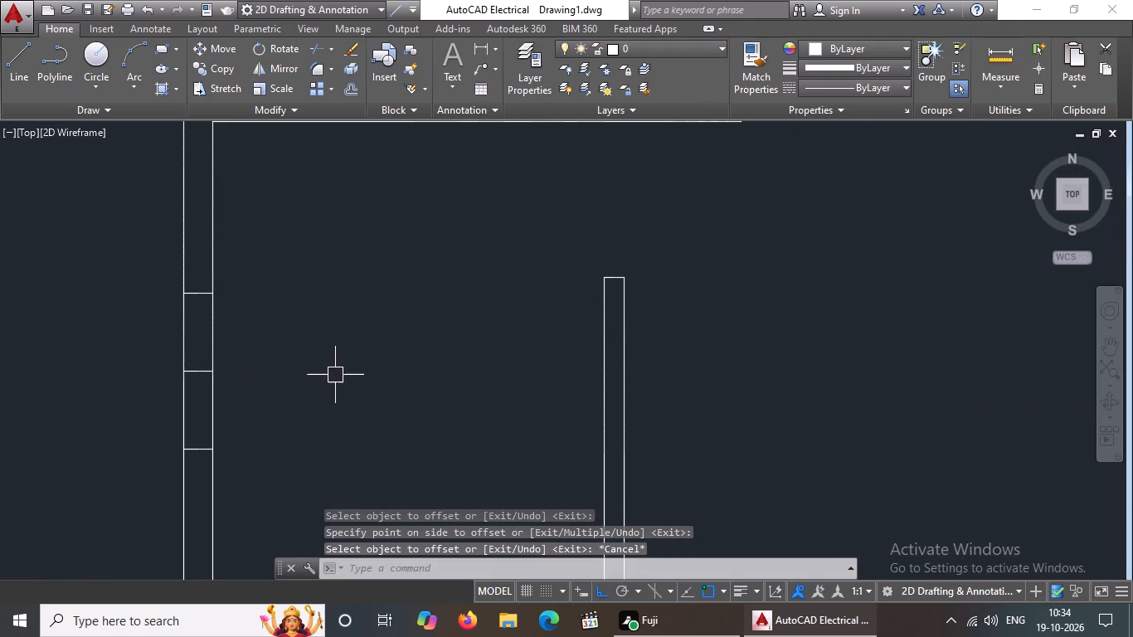
click(22, 59)
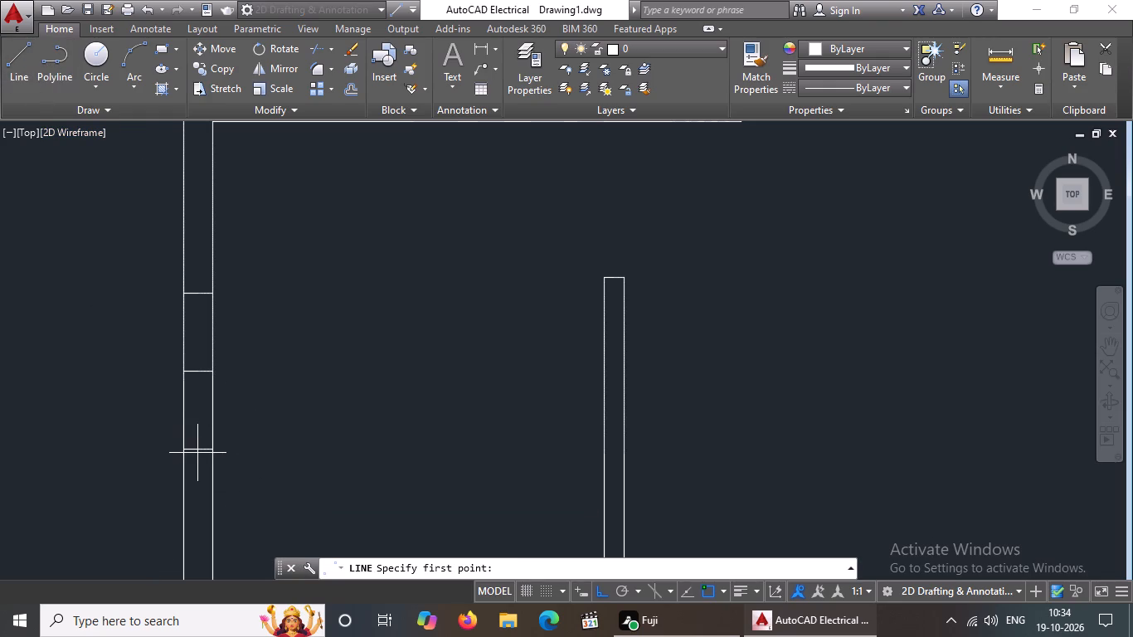
click(198, 450)
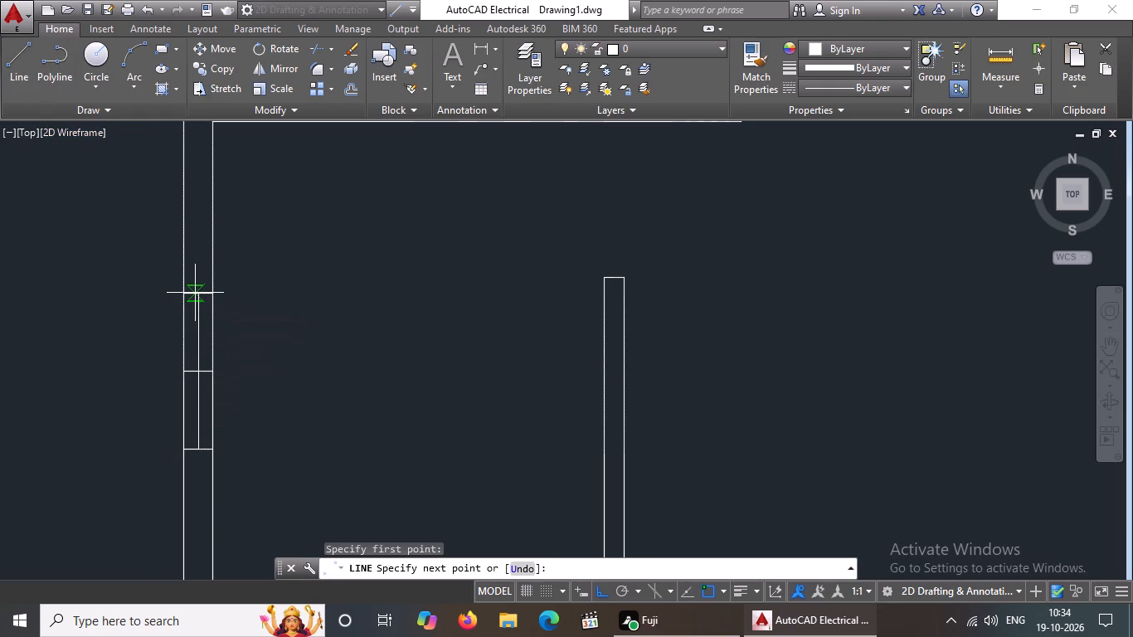
click(198, 293)
key(Escape)
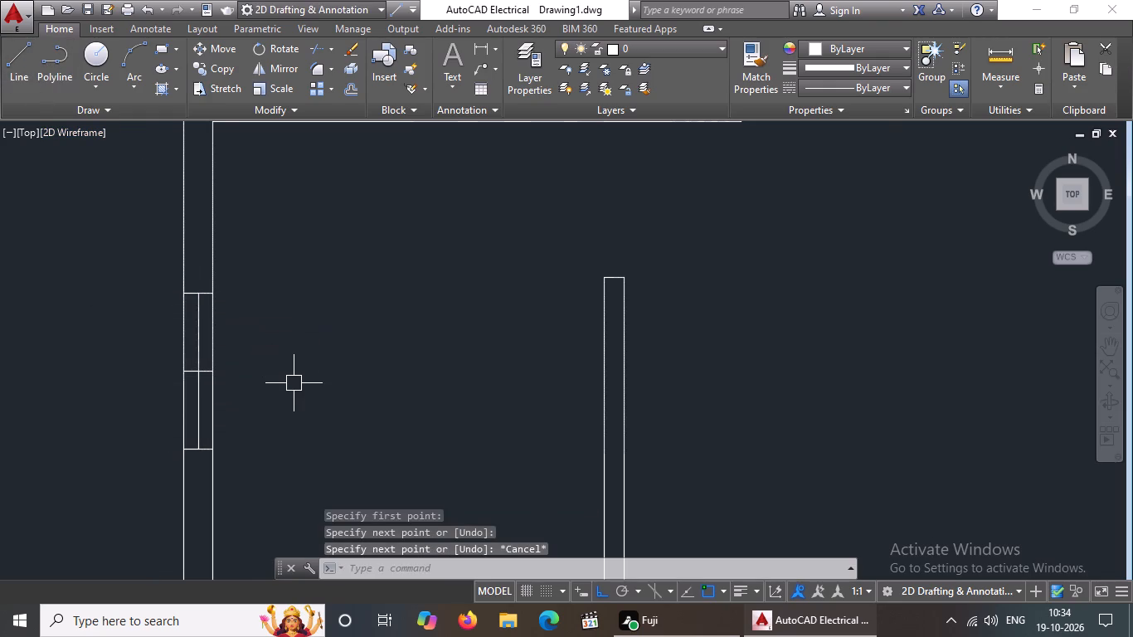
scroll(294, 383, down, 3)
scroll(286, 405, up, 4)
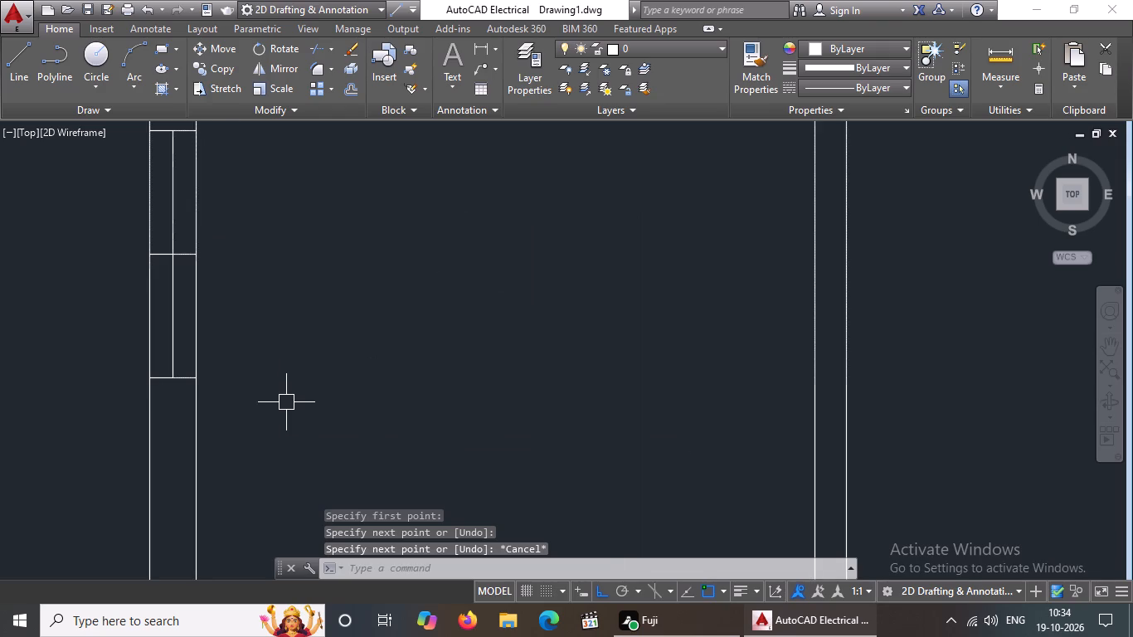
Offset the lower and upper end lines of the southwest room's west window outward by 2".
key(Escape)
key(o)
key(Return)
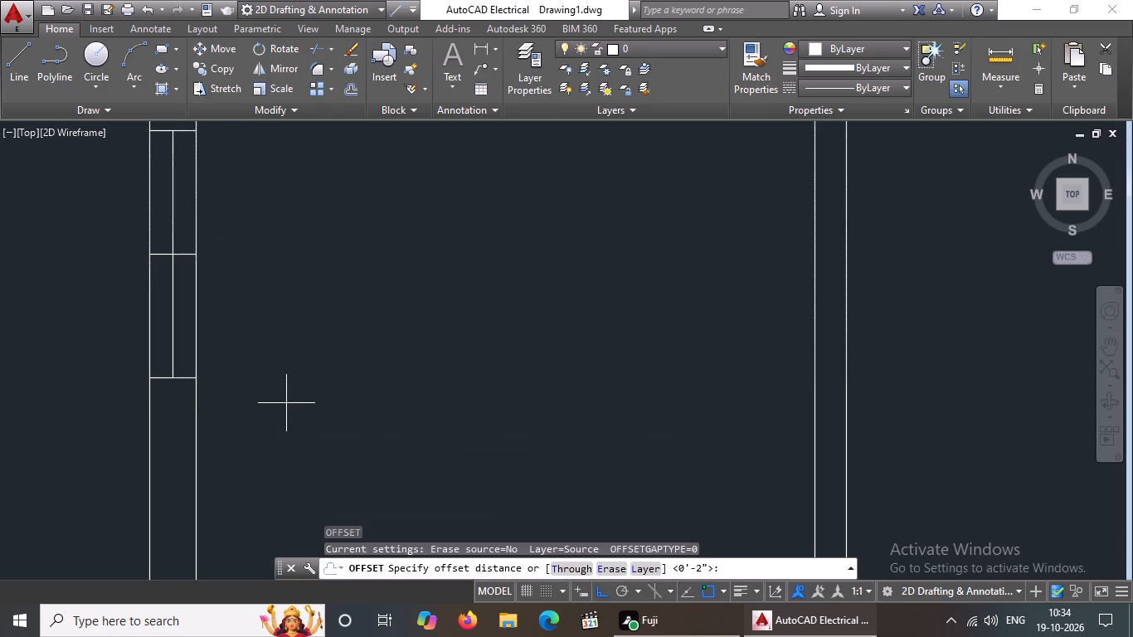
key(2)
key(shift+quotedbl)
key(Return)
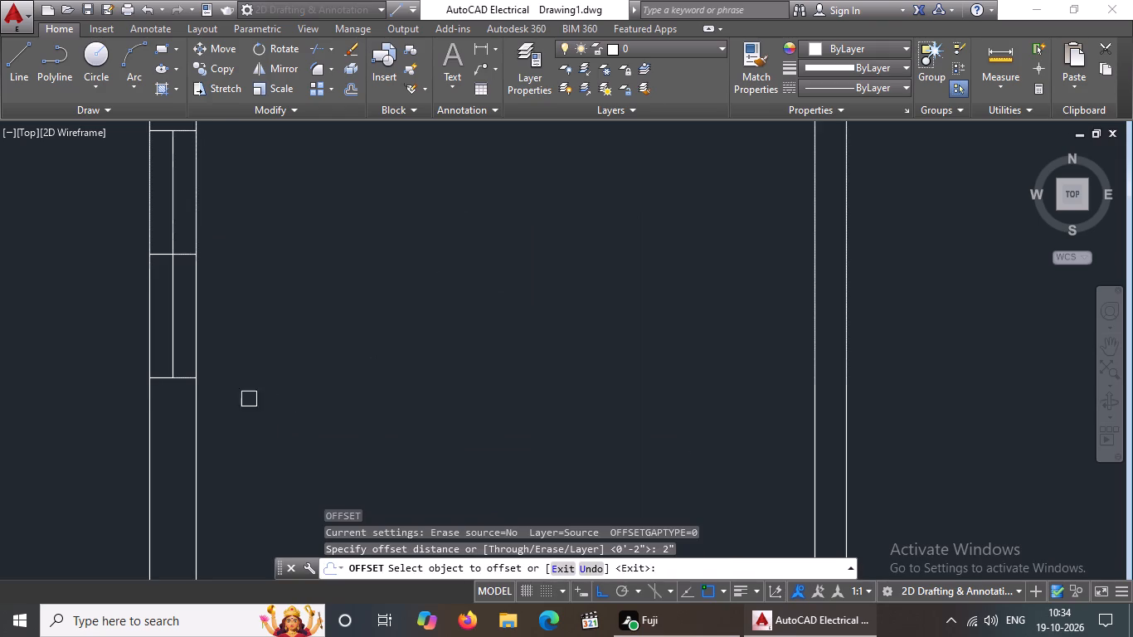
drag(160, 379, 161, 399)
click(181, 467)
scroll(213, 379, down, 2)
scroll(186, 265, up, 3)
click(209, 333)
click(232, 275)
scroll(341, 267, down, 3)
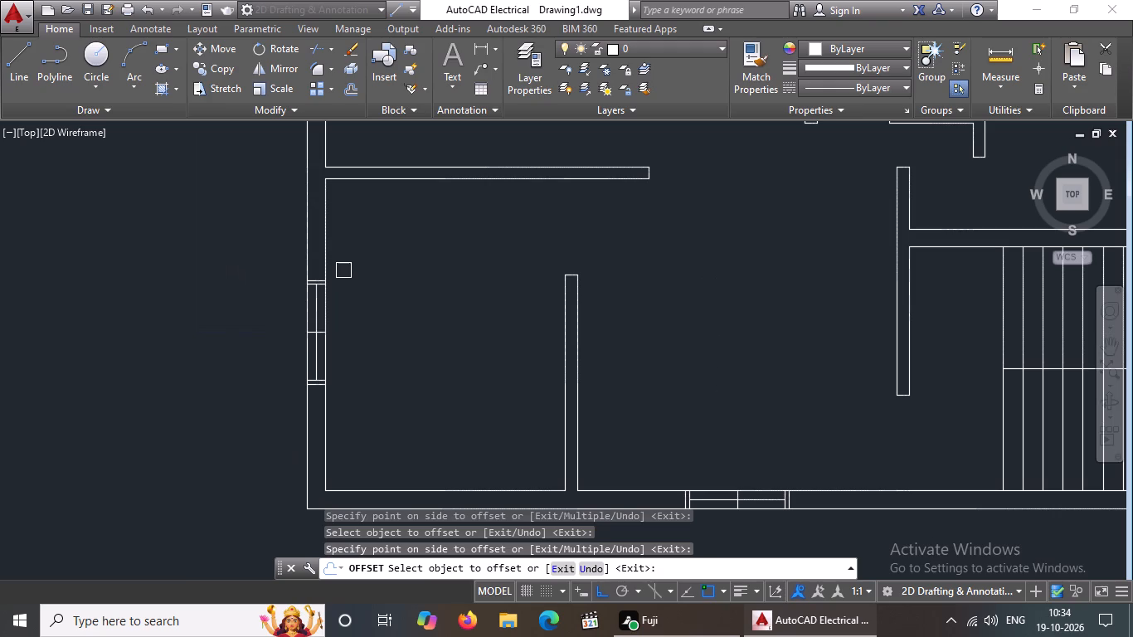
scroll(362, 277, down, 2)
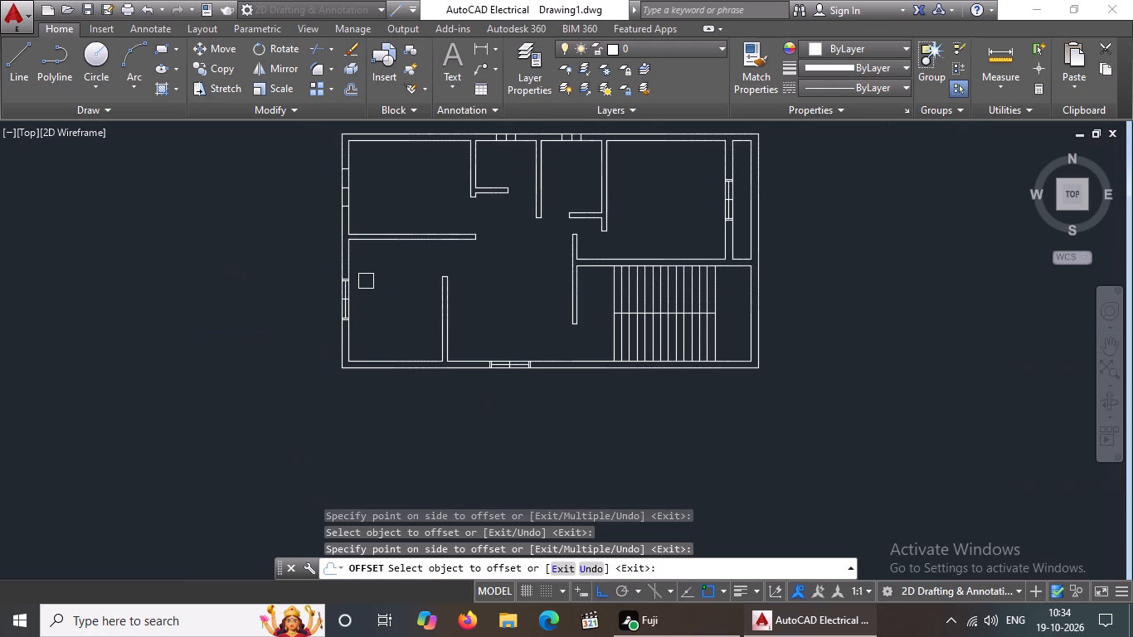
middle_drag(367, 289, 367, 366)
middle_drag(371, 276, 371, 309)
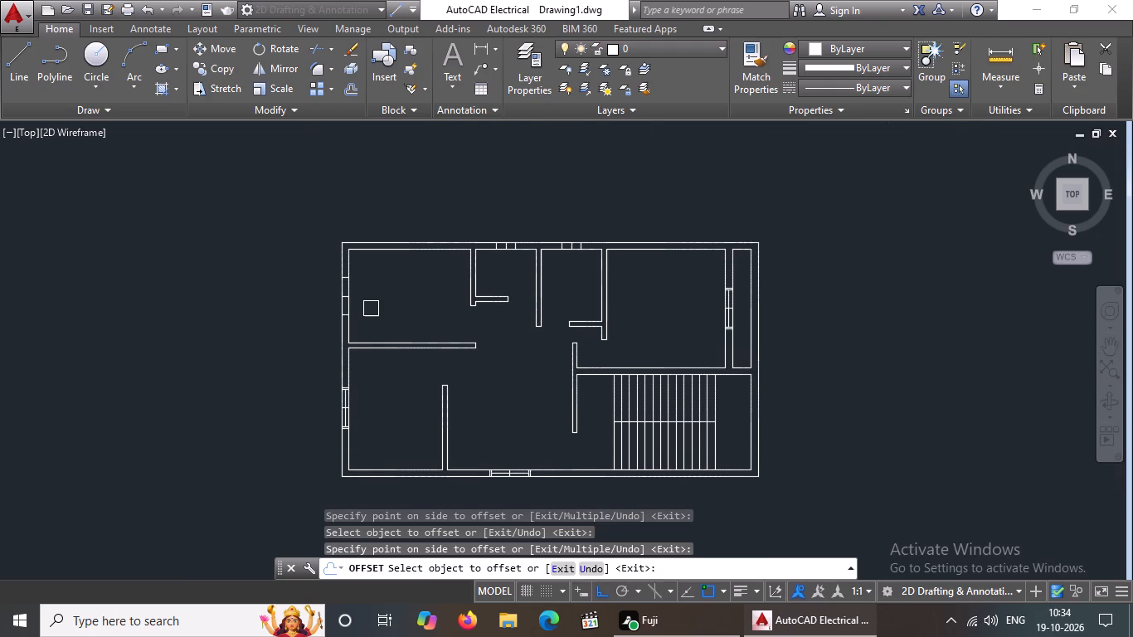
scroll(380, 313, up, 1)
scroll(380, 313, down, 1)
middle_drag(377, 346, 367, 438)
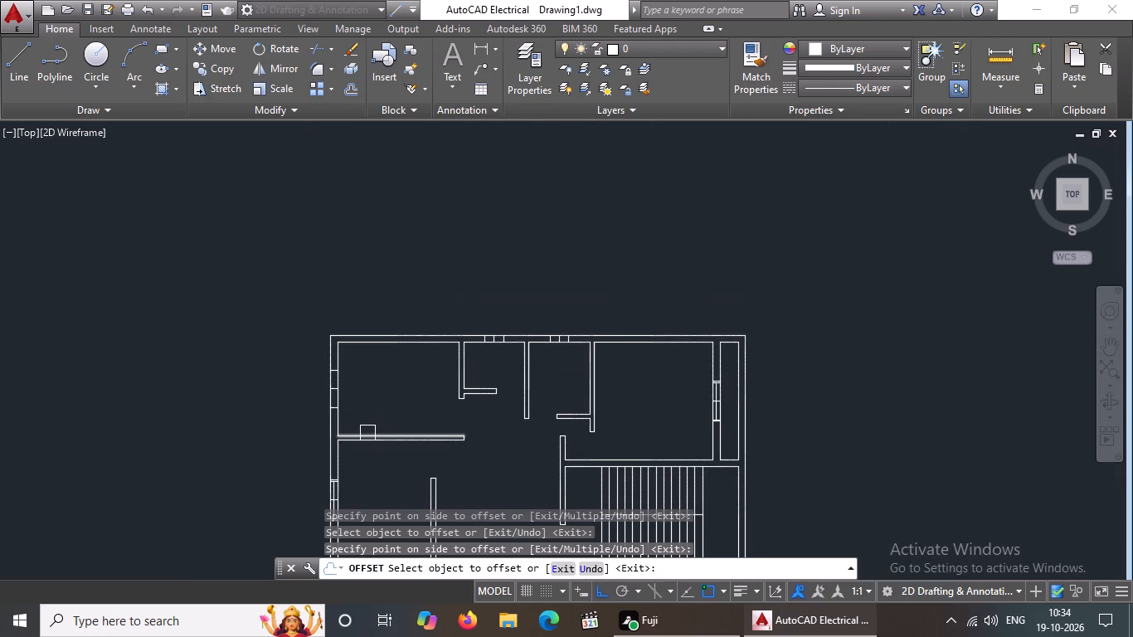
scroll(367, 433, up, 2)
key(Escape)
key(Escape)
key(Escape)
key(Escape)
key(Escape)
key(Escape)
key(Escape)
key(Escape)
key(Escape)
key(Escape)
key(Escape)
key(Escape)
key(Escape)
key(Escape)
key(Escape)
key(Escape)
key(Escape)
key(Escape)
key(Escape)
key(Escape)
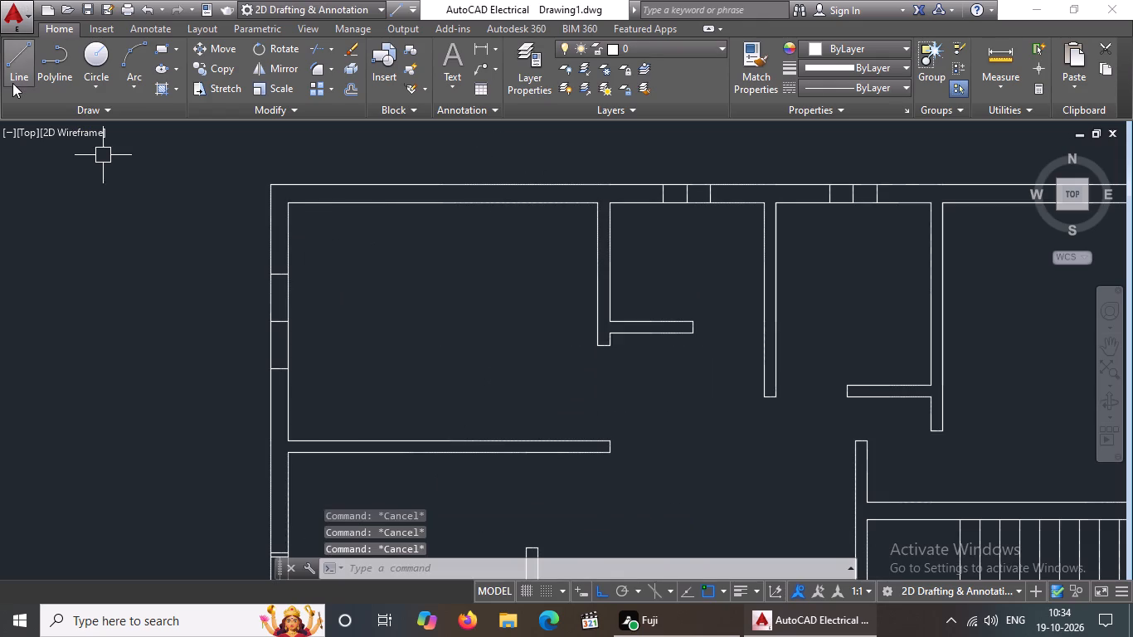
Draw a vertical centre line through the northwest room's west window, between its end lines' midpoints.
click(12, 83)
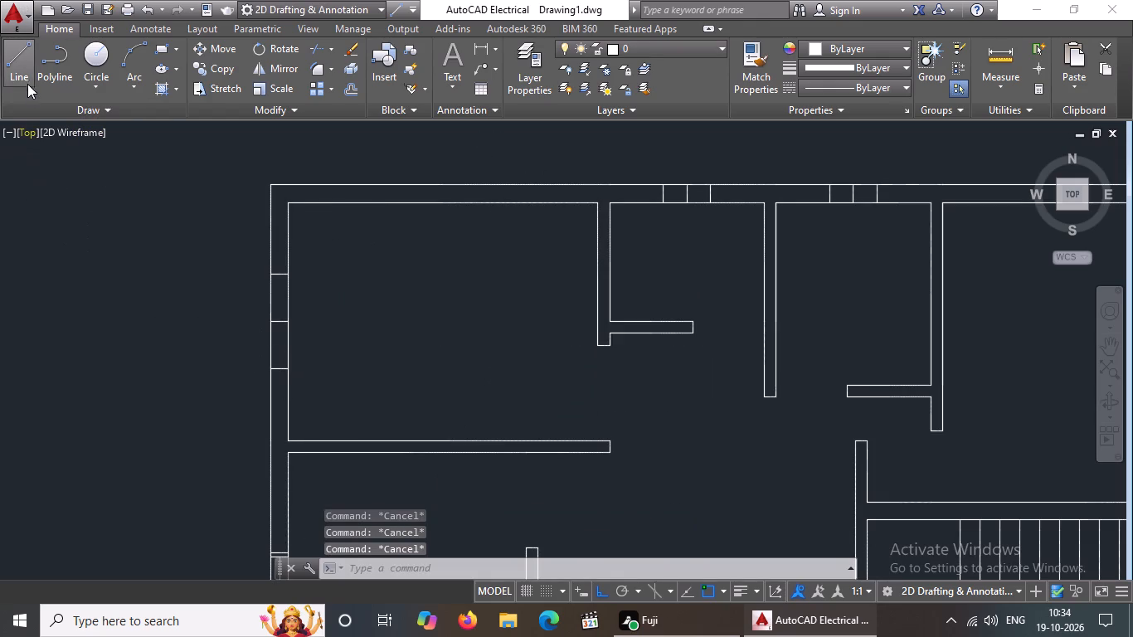
click(26, 72)
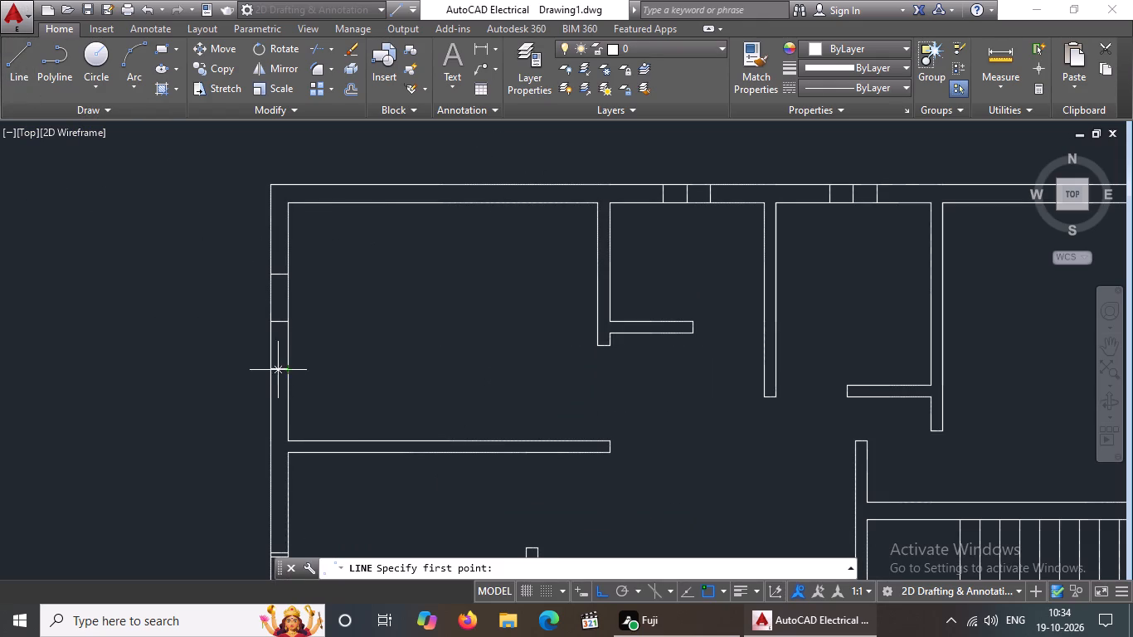
click(279, 369)
click(280, 275)
key(Escape)
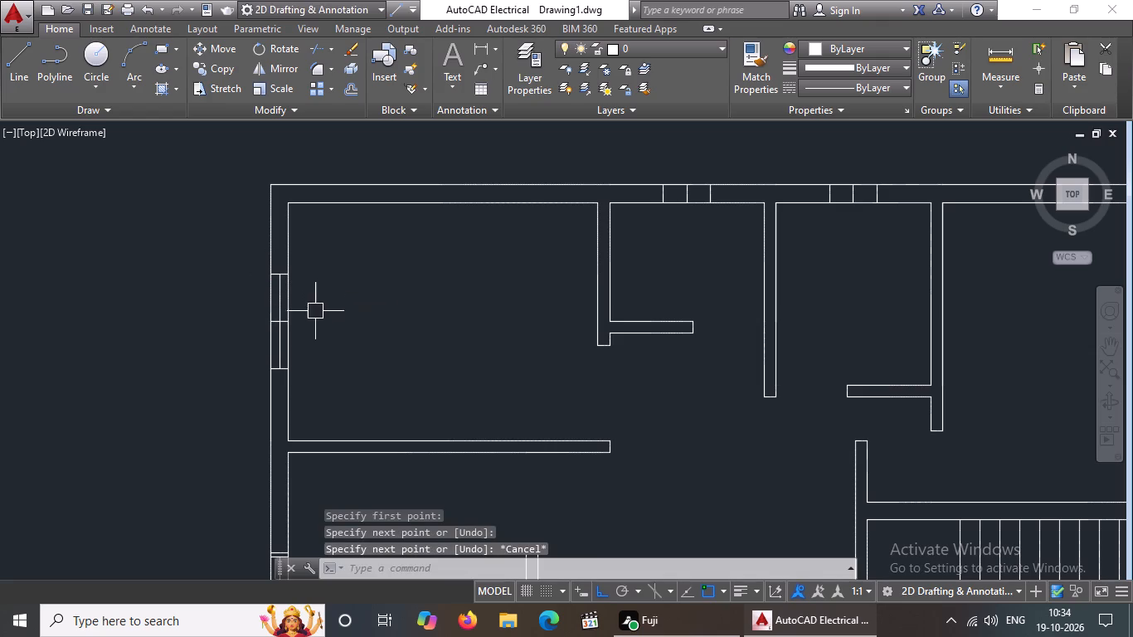
Offset the lower and upper end lines of the northwest room's west window outward by 2".
key(o)
key(Return)
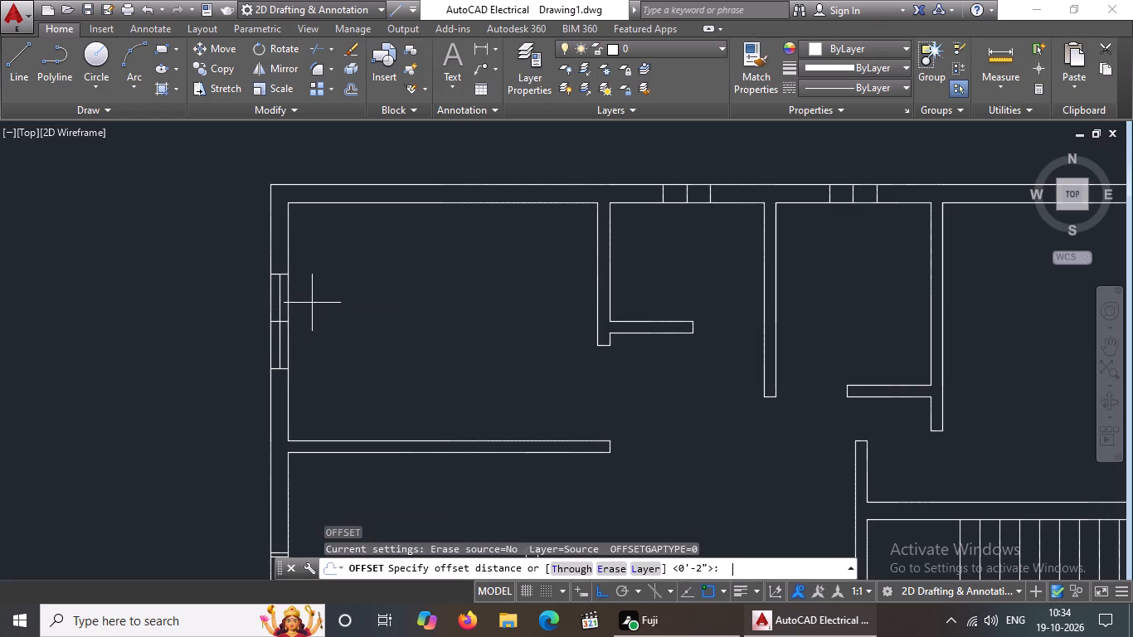
key(2)
key(shift+quotedbl)
key(Return)
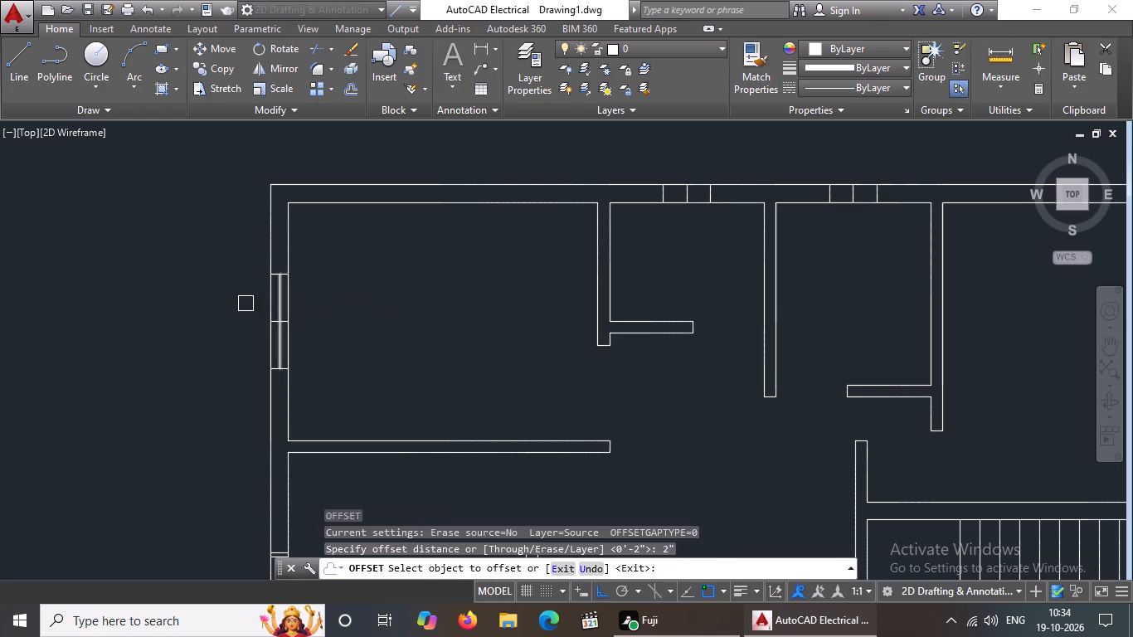
scroll(279, 360, up, 2)
click(290, 391)
click(289, 434)
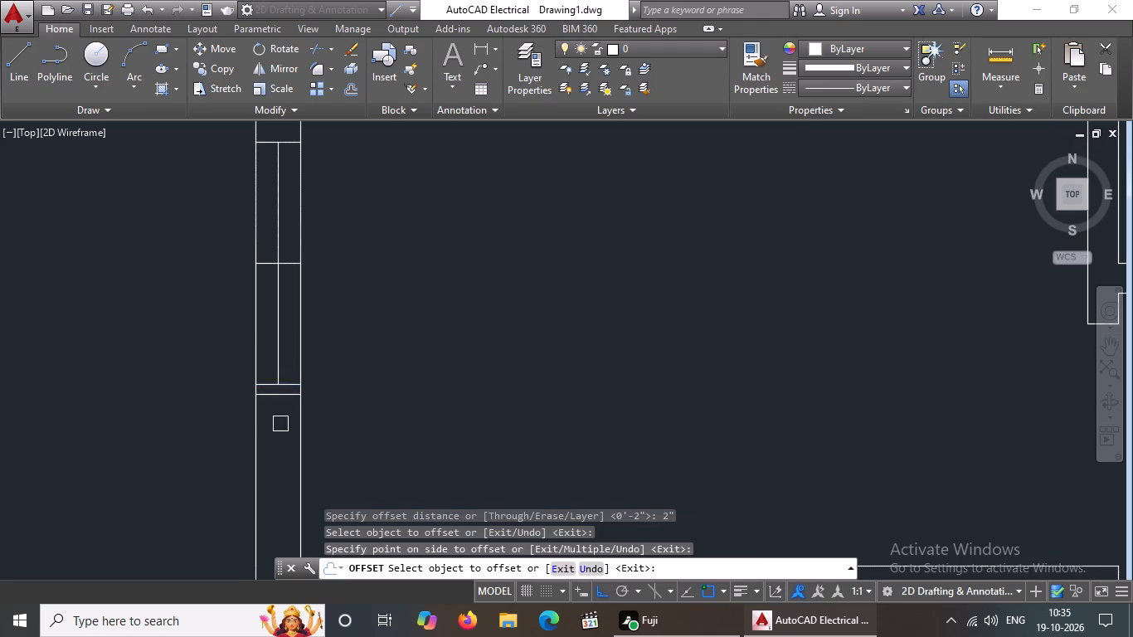
scroll(349, 326, down, 1)
scroll(319, 180, up, 2)
drag(255, 260, 265, 254)
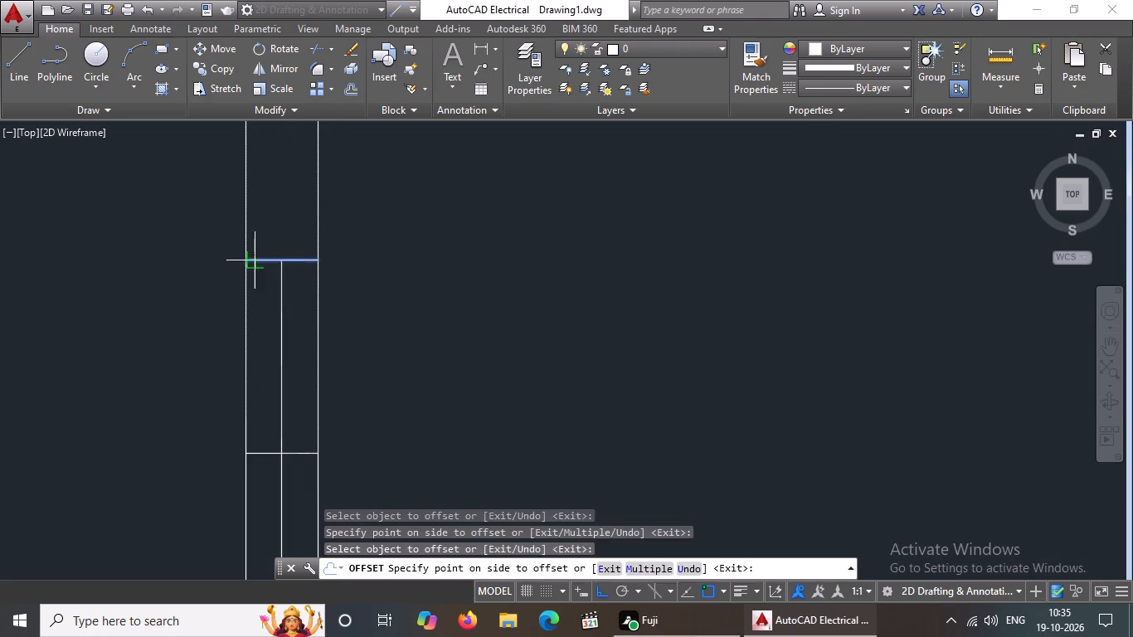
drag(265, 254, 273, 247)
drag(320, 183, 321, 192)
scroll(329, 210, down, 4)
middle_drag(418, 248, 283, 314)
key(Escape)
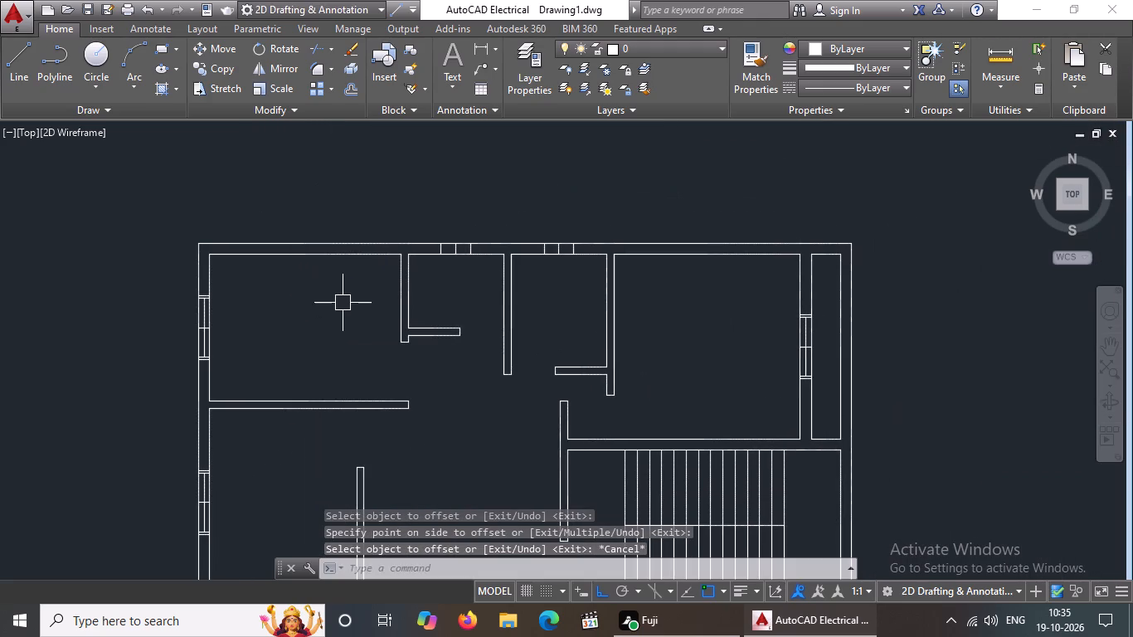
Draw a horizontal centre line through the north wall's western window, between its end lines' midpoints.
key(l)
key(Return)
scroll(439, 270, up, 2)
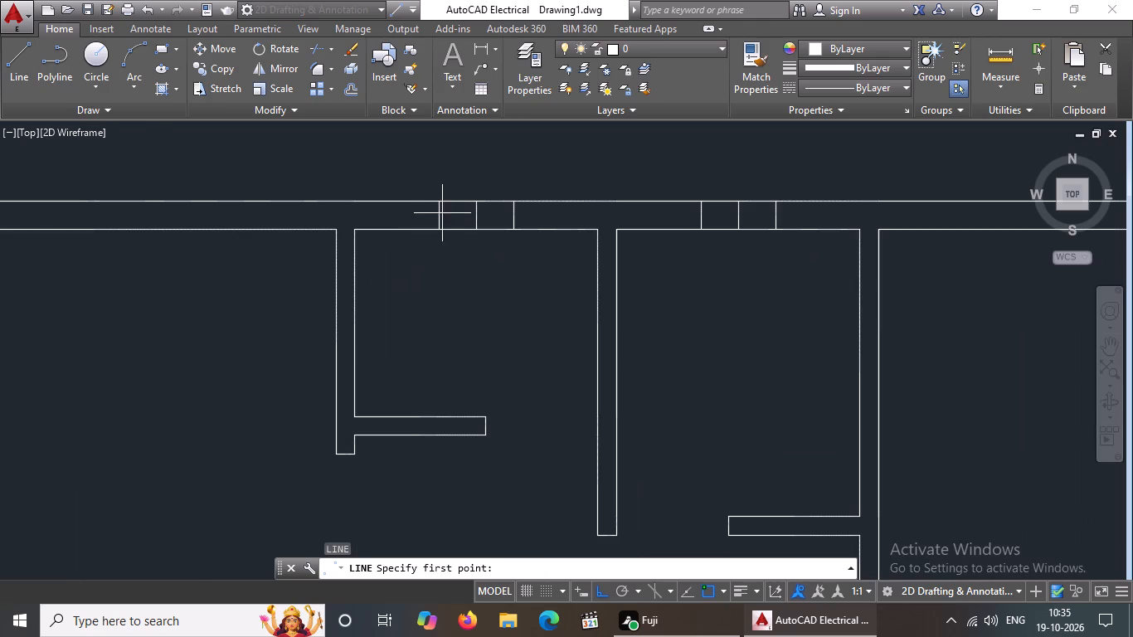
click(439, 213)
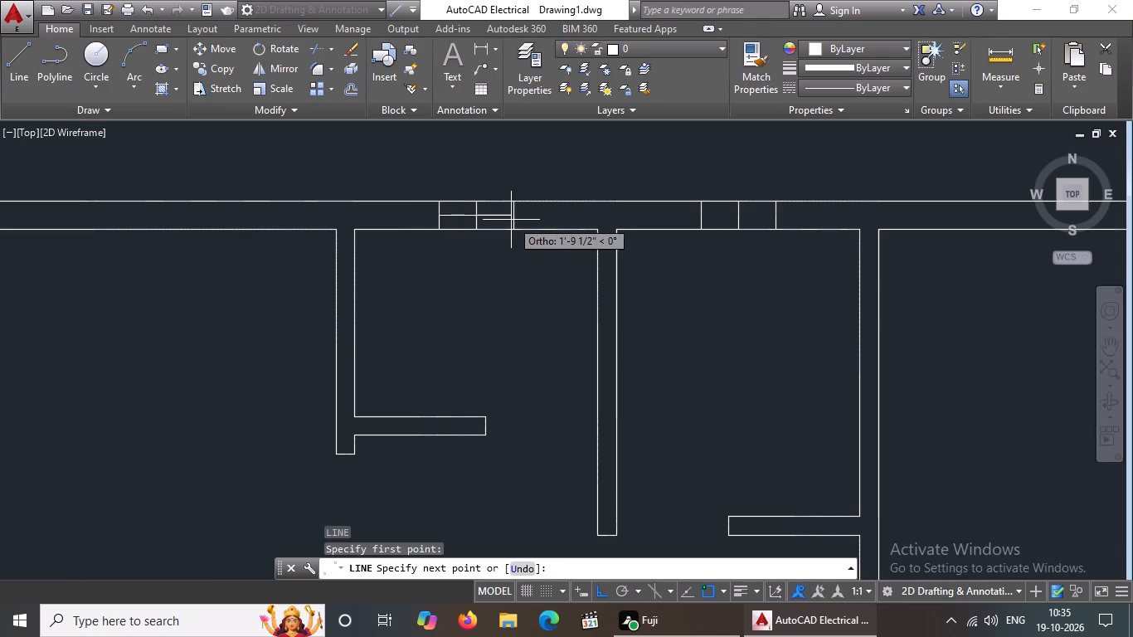
click(513, 214)
key(Escape)
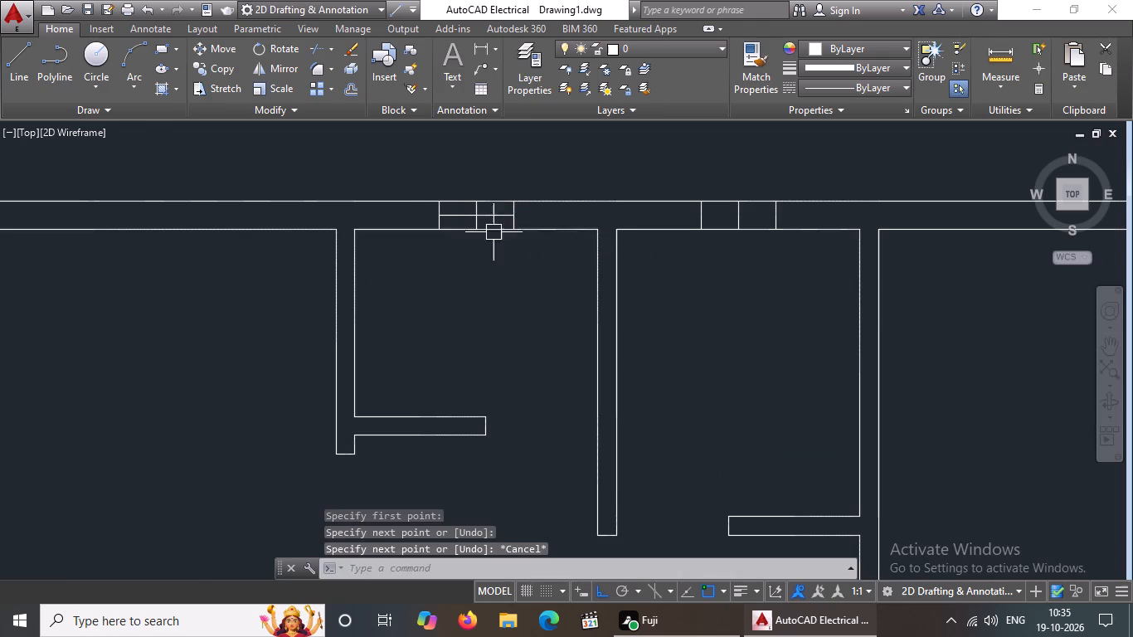
Offset the east and west end lines of the north wall's western window outward by 2".
key(o)
key(Return)
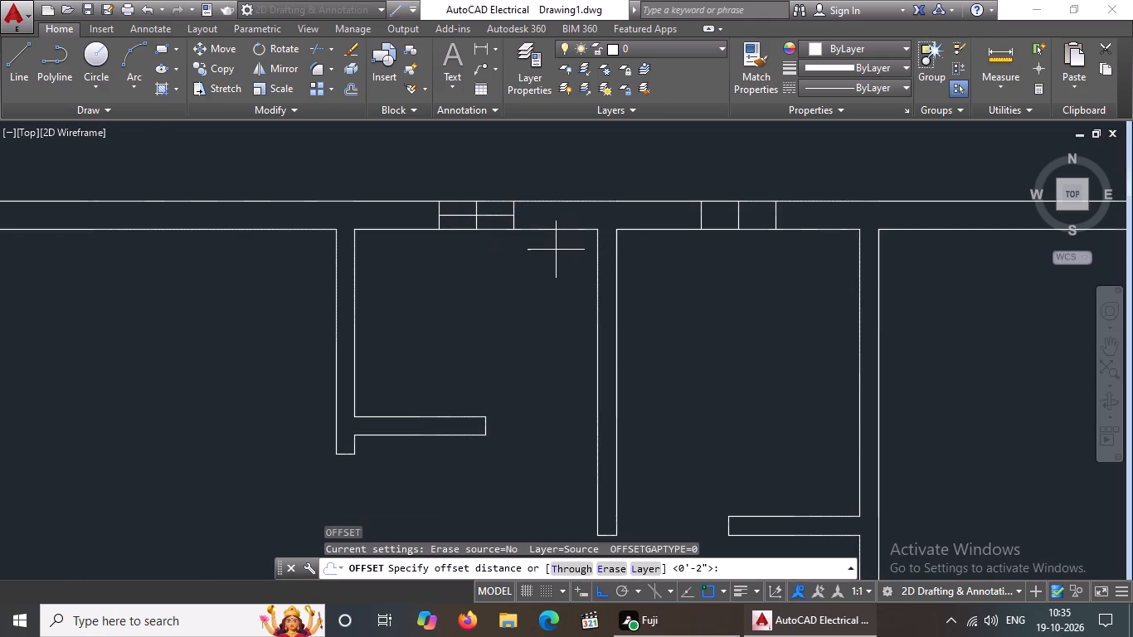
key(2)
key(shift+quotedbl)
key(Return)
scroll(533, 216, up, 2)
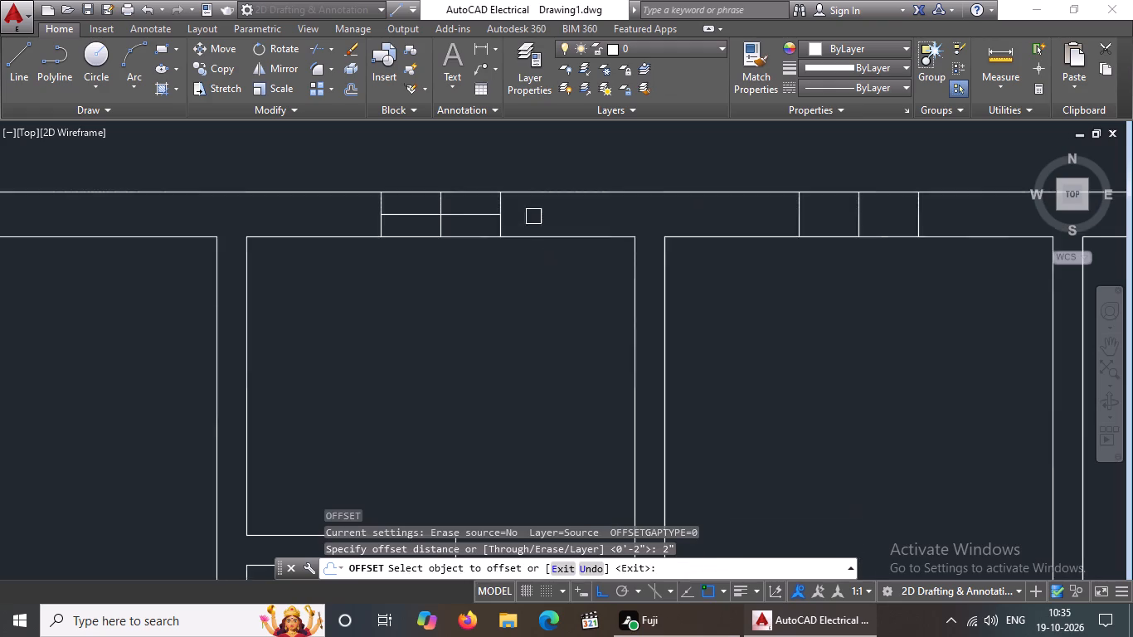
drag(484, 229, 494, 229)
click(601, 225)
click(288, 231)
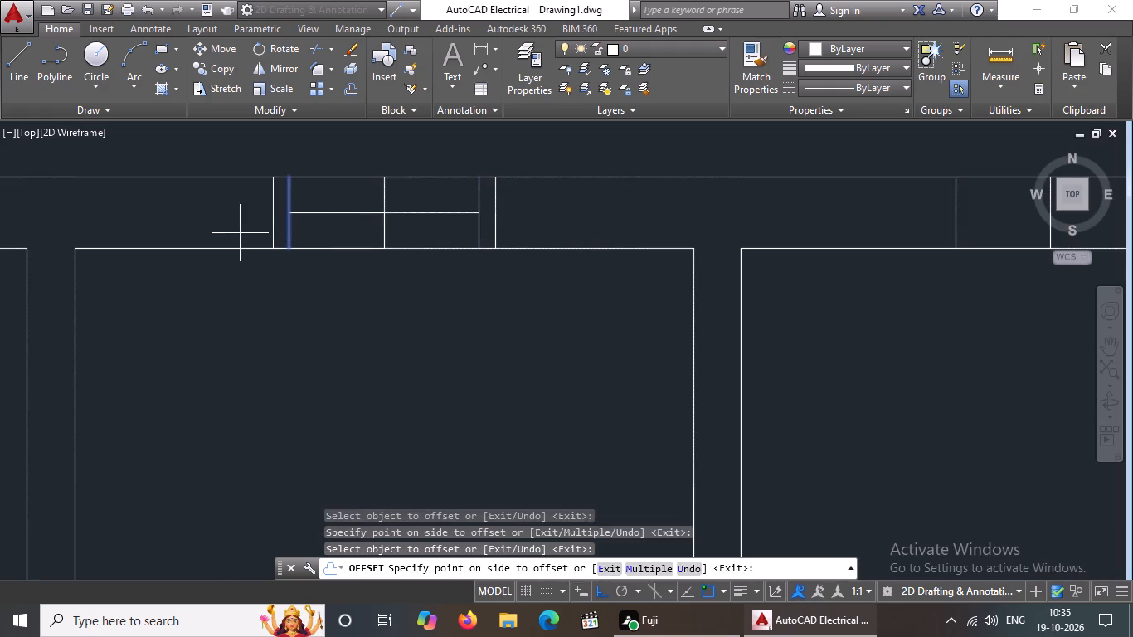
click(237, 234)
scroll(474, 210, down, 3)
middle_drag(632, 251, 602, 343)
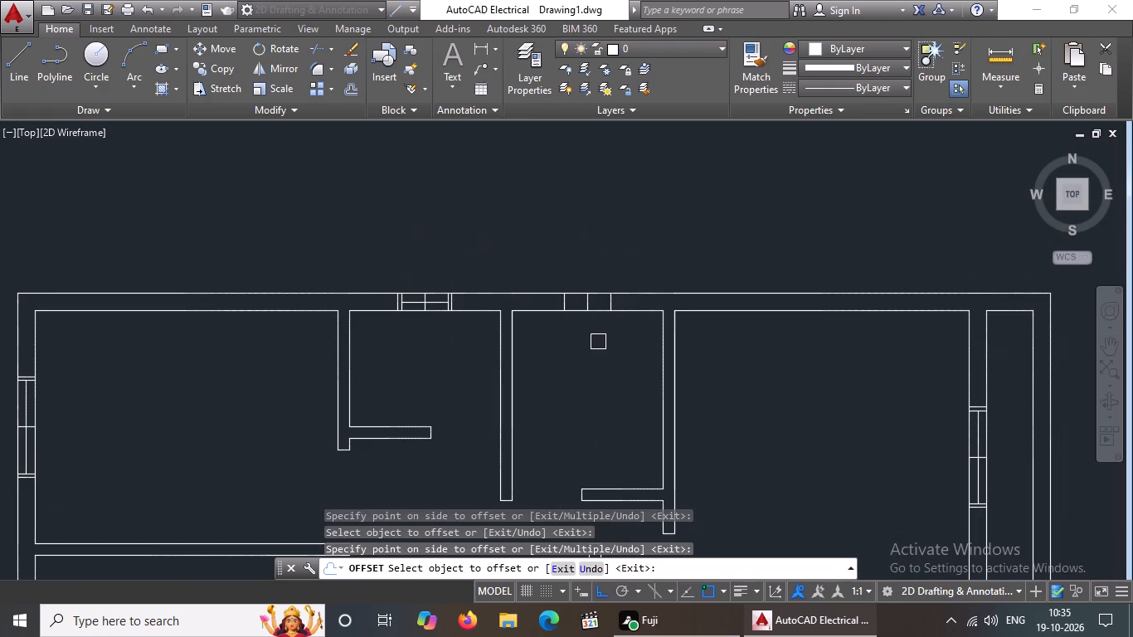
key(Escape)
Draw a horizontal centre line through the north wall's eastern window, between its end lines' midpoints.
key(l)
key(Return)
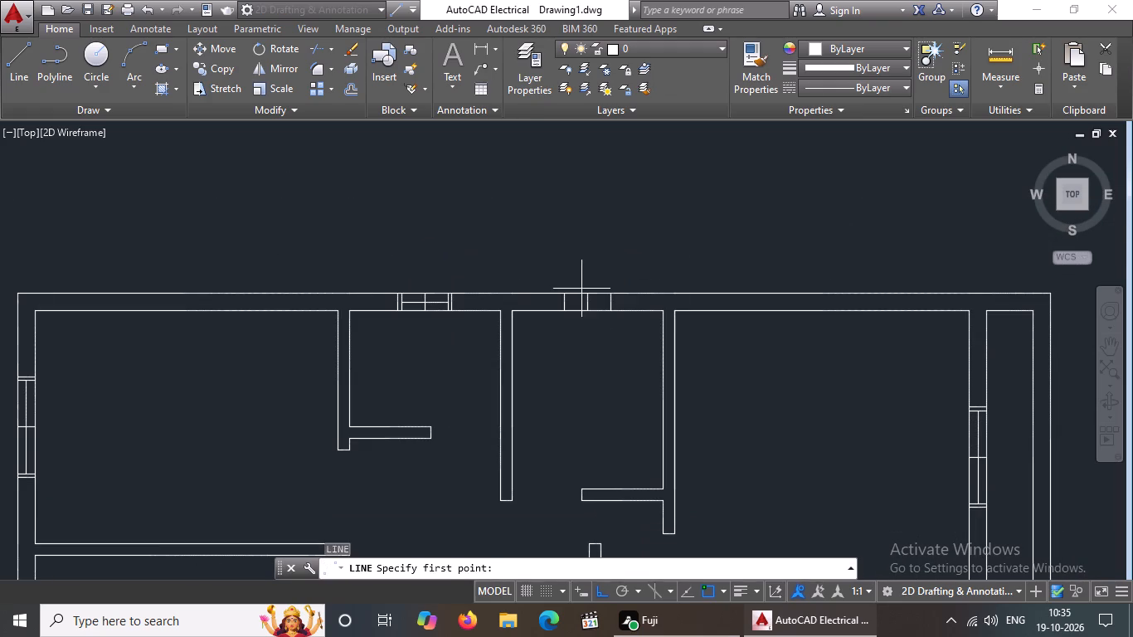
scroll(583, 295, up, 2)
drag(533, 315, 553, 317)
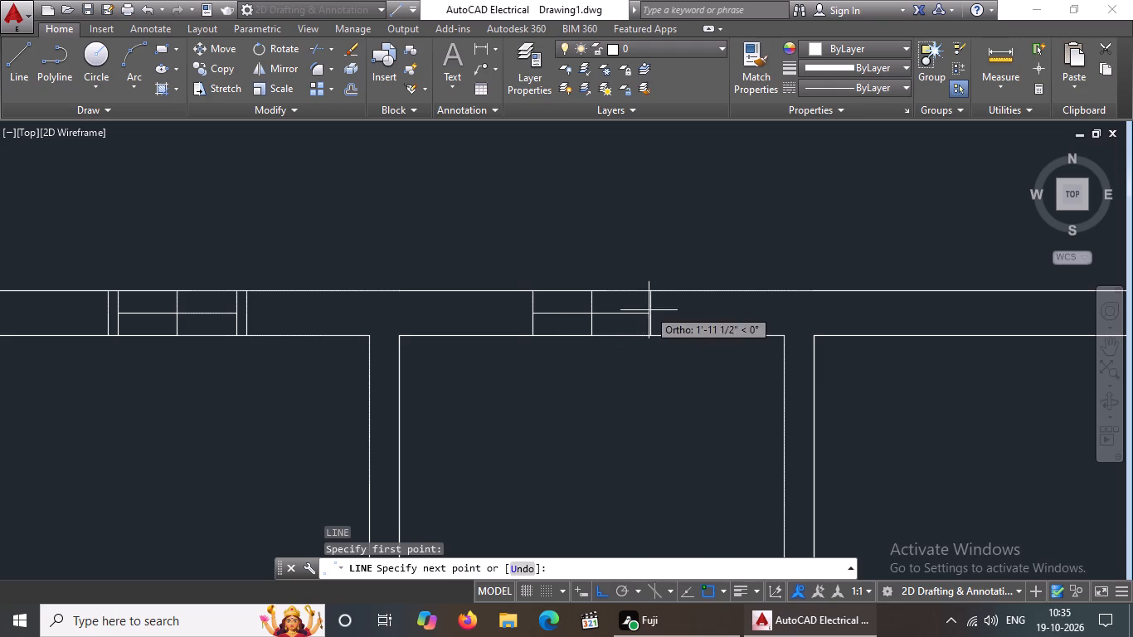
click(652, 316)
key(Escape)
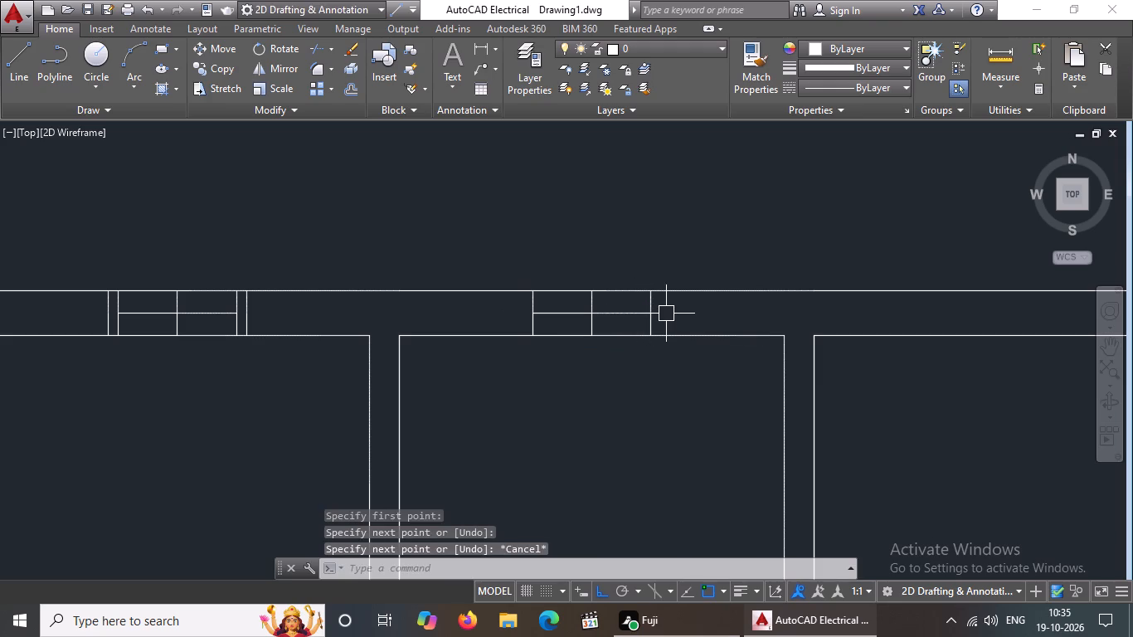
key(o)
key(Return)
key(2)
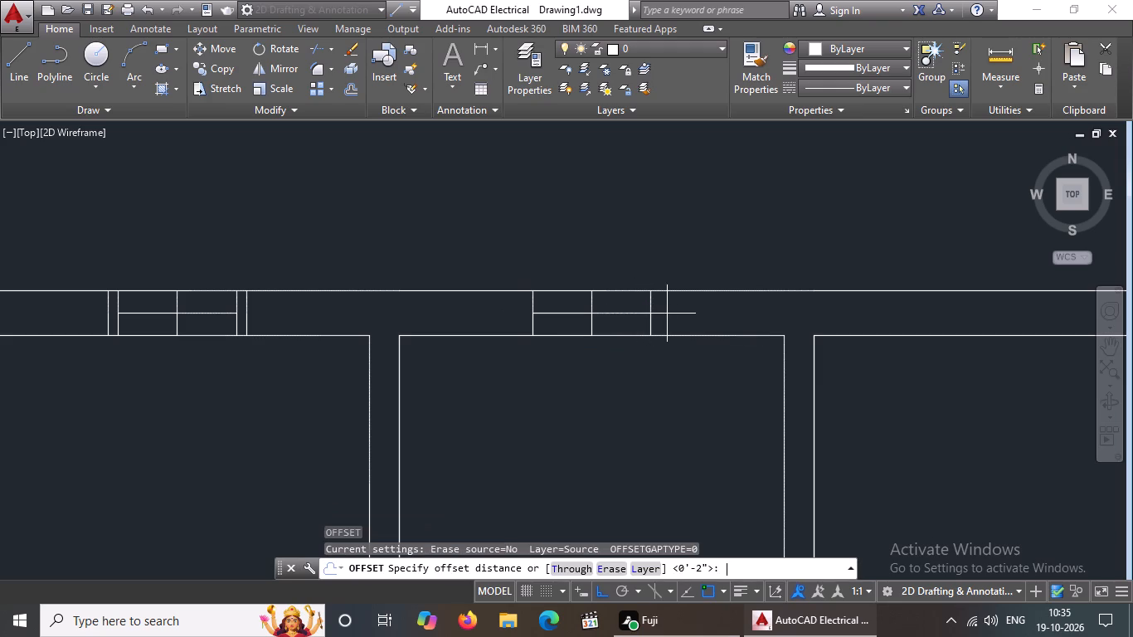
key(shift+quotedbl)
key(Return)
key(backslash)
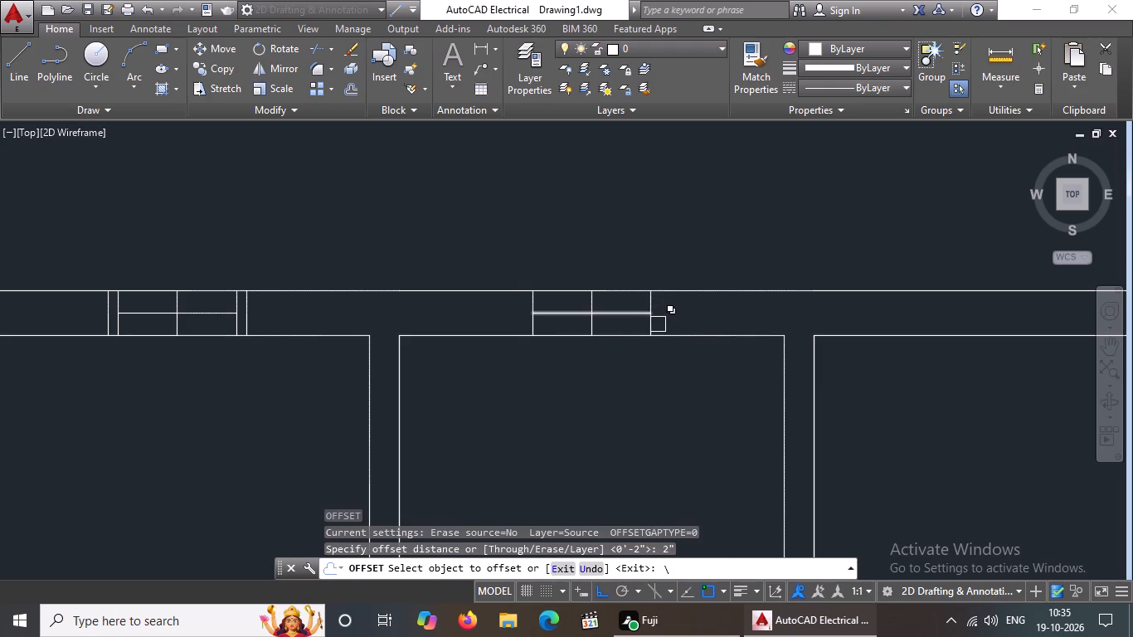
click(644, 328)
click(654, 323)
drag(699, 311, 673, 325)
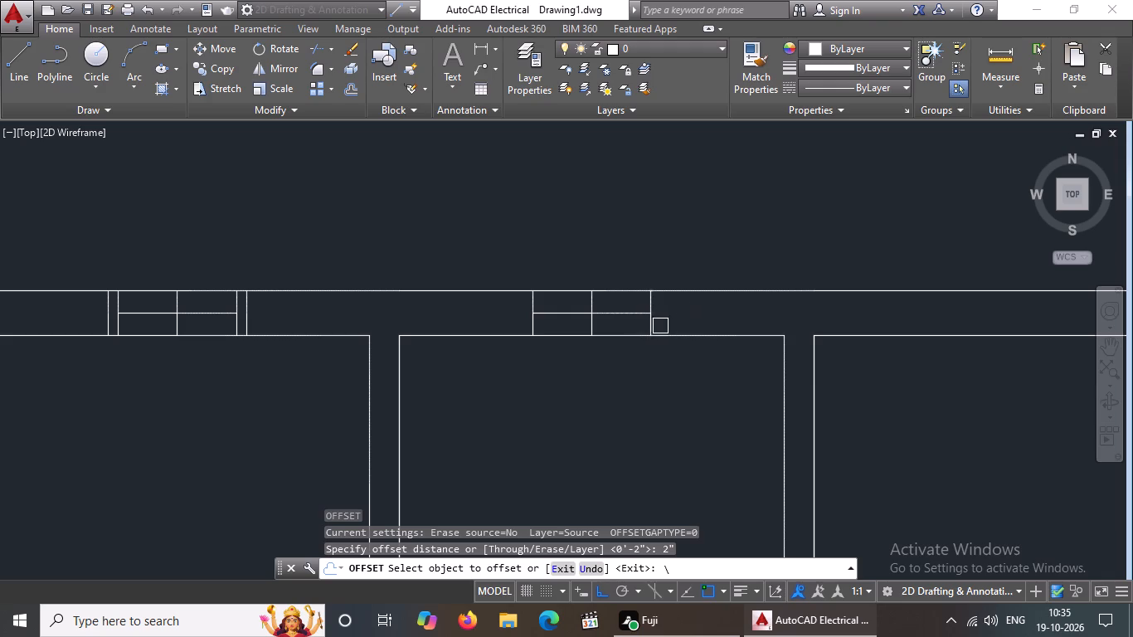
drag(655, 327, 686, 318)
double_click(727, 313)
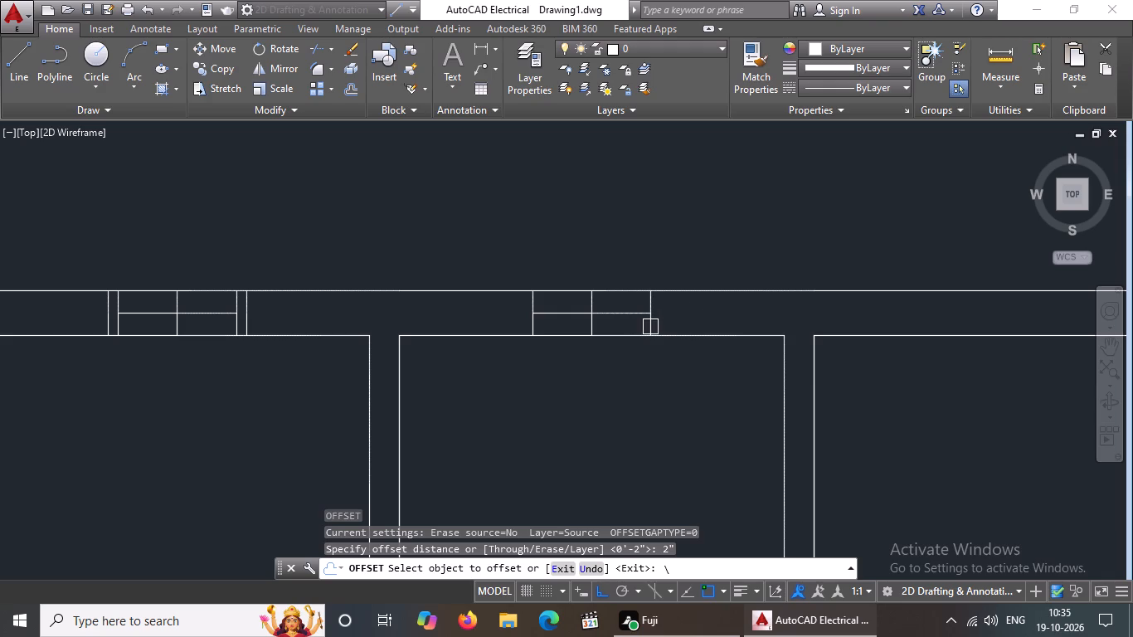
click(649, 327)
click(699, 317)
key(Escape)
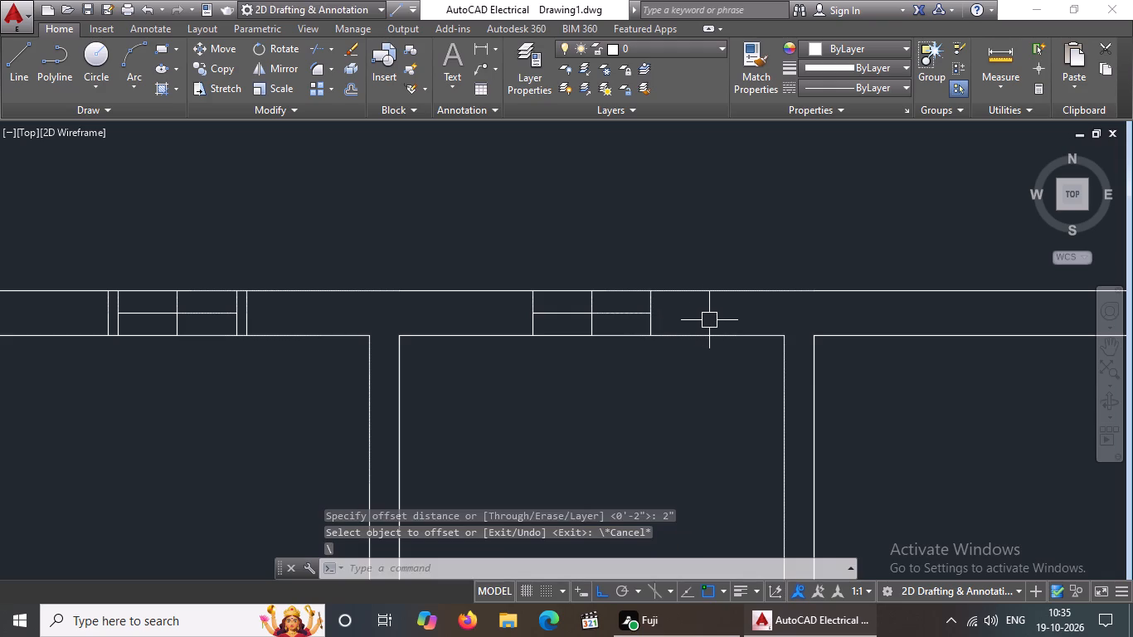
Offset the east and west end lines of the north wall's eastern window outward by 2".
key(o)
key(Return)
key(2)
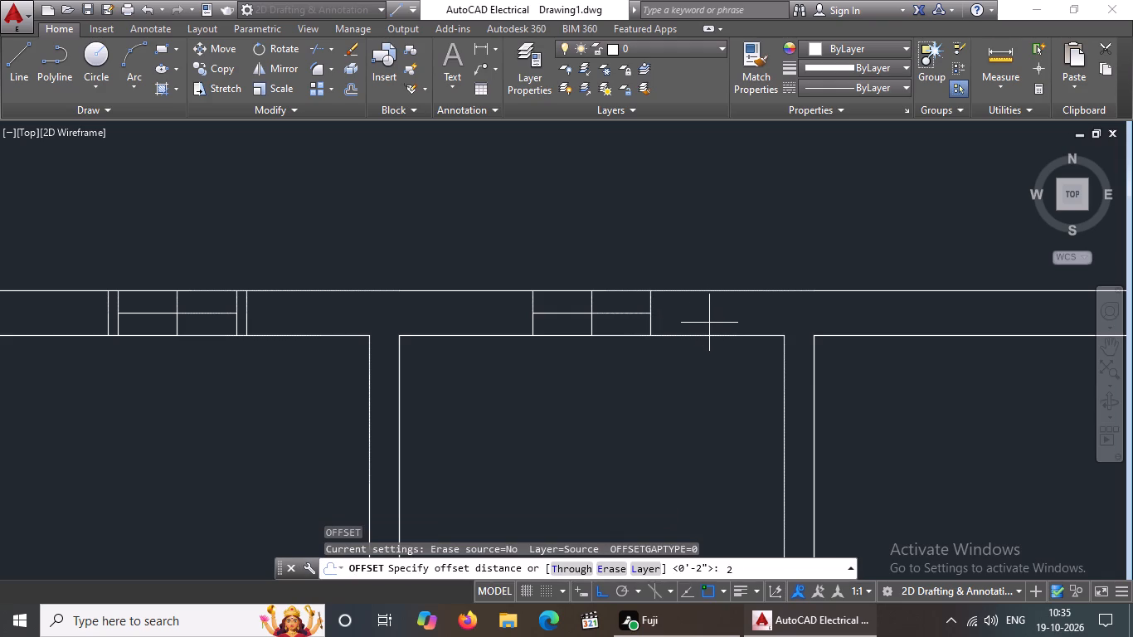
key(shift+quotedbl)
key(Return)
click(652, 328)
click(722, 311)
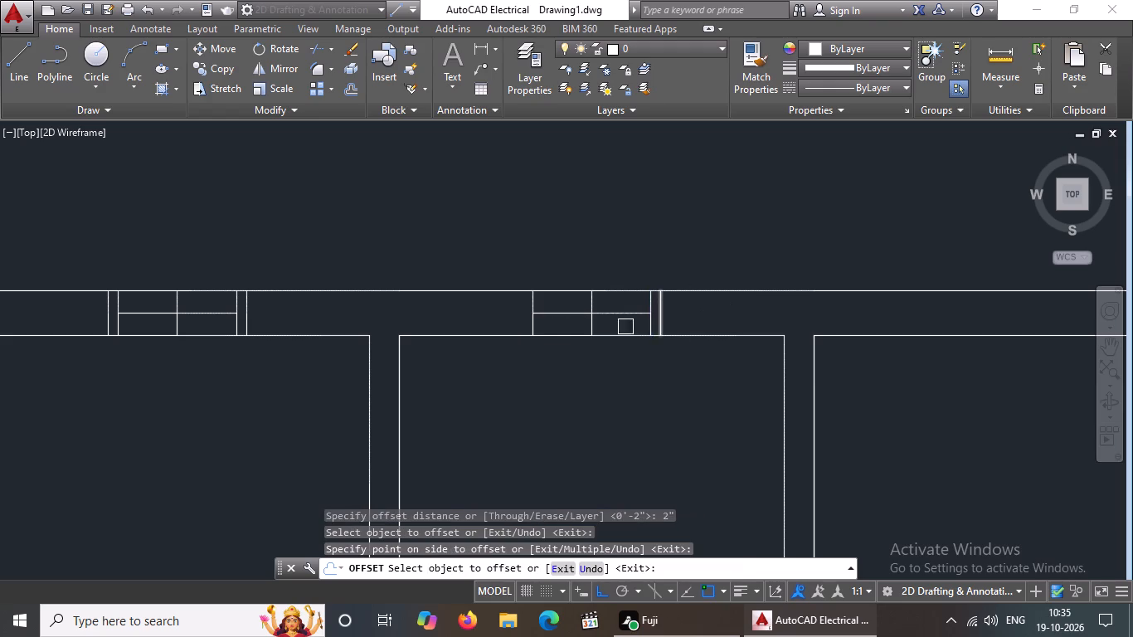
click(532, 326)
click(470, 314)
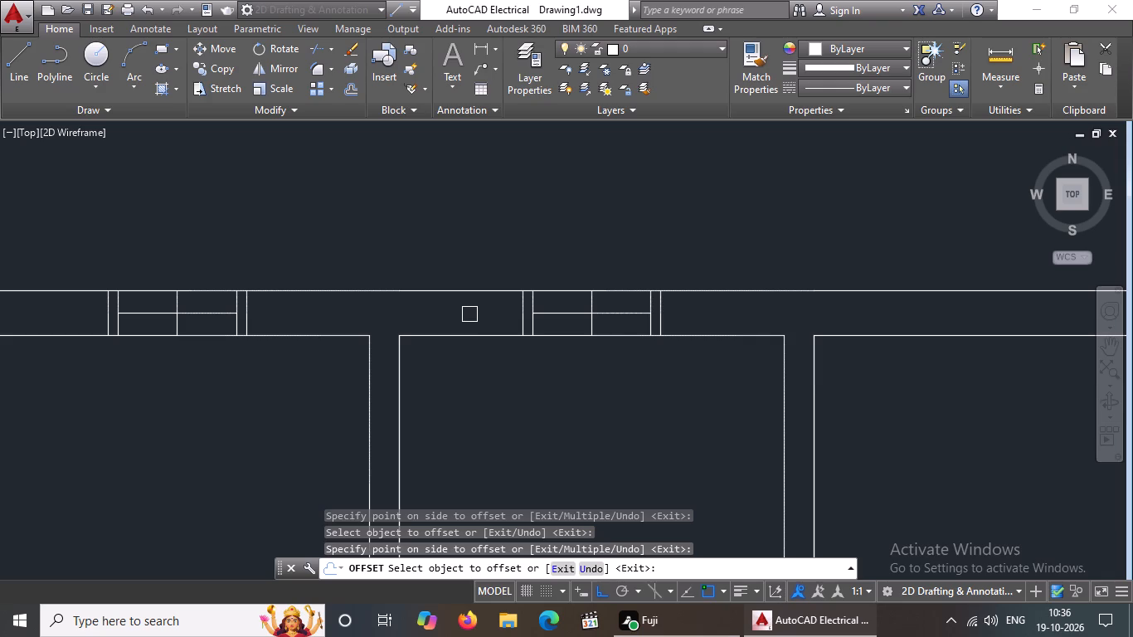
Draw a line from the south window's outer west corner, 5" west along the wall and 1' south.
scroll(625, 158, down, 2)
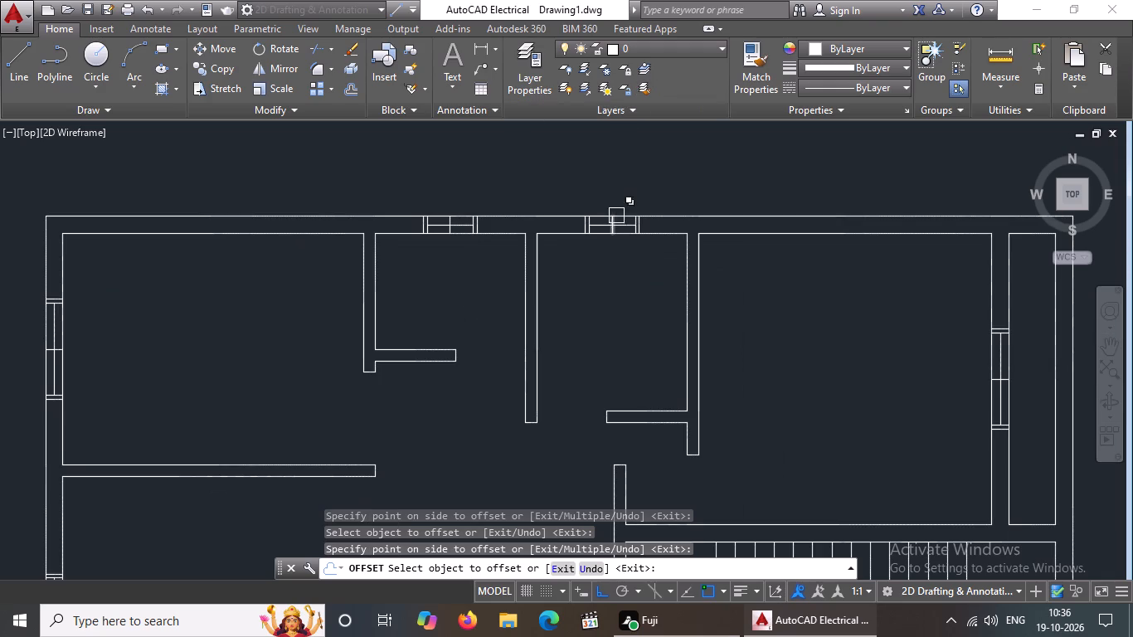
scroll(616, 235, down, 1)
middle_drag(624, 258, 625, 140)
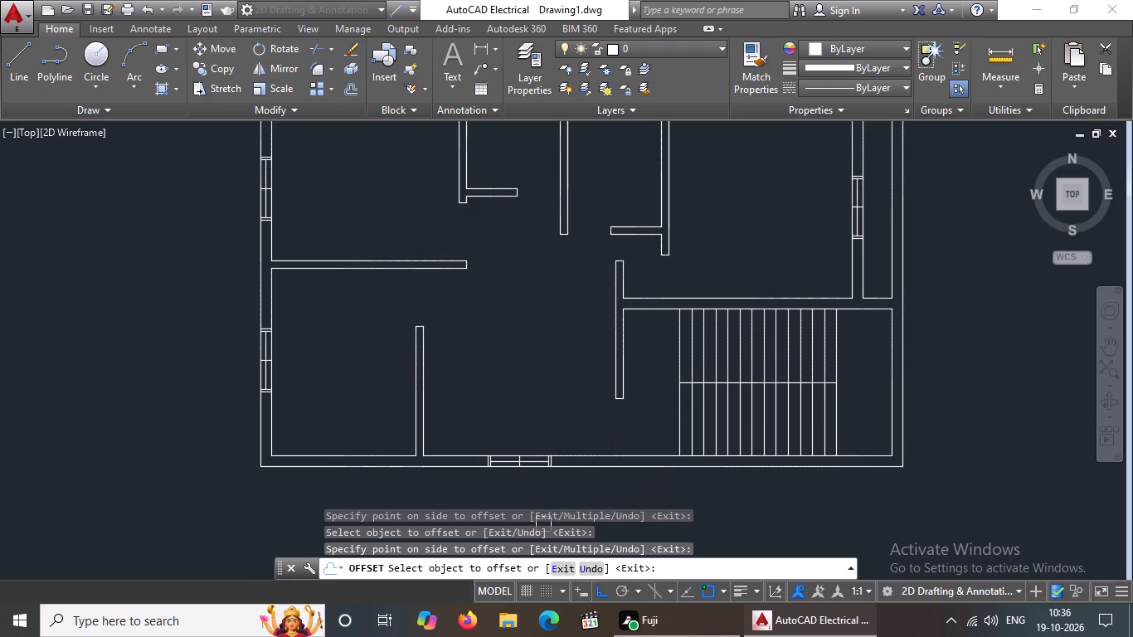
middle_drag(524, 476, 508, 382)
scroll(505, 368, up, 3)
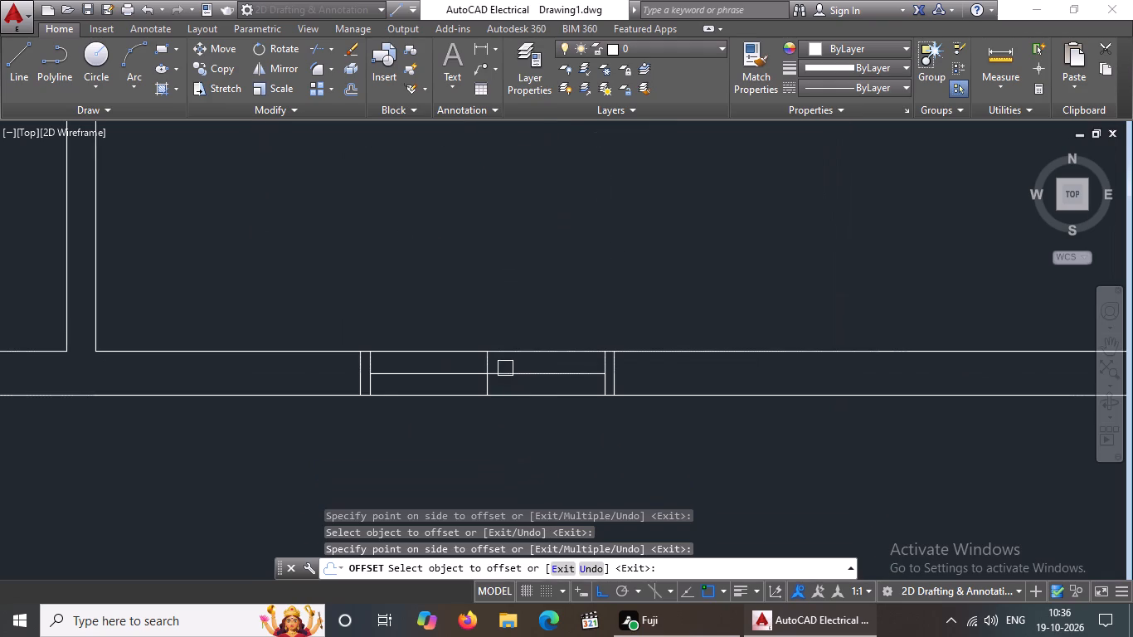
key(Escape)
click(19, 69)
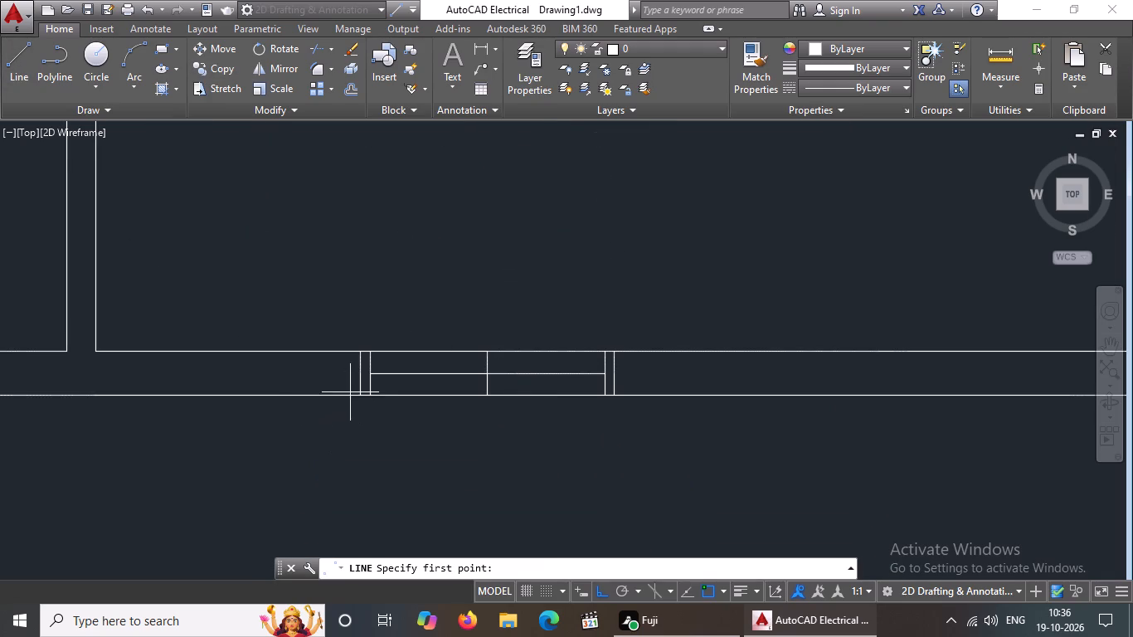
drag(363, 400, 352, 404)
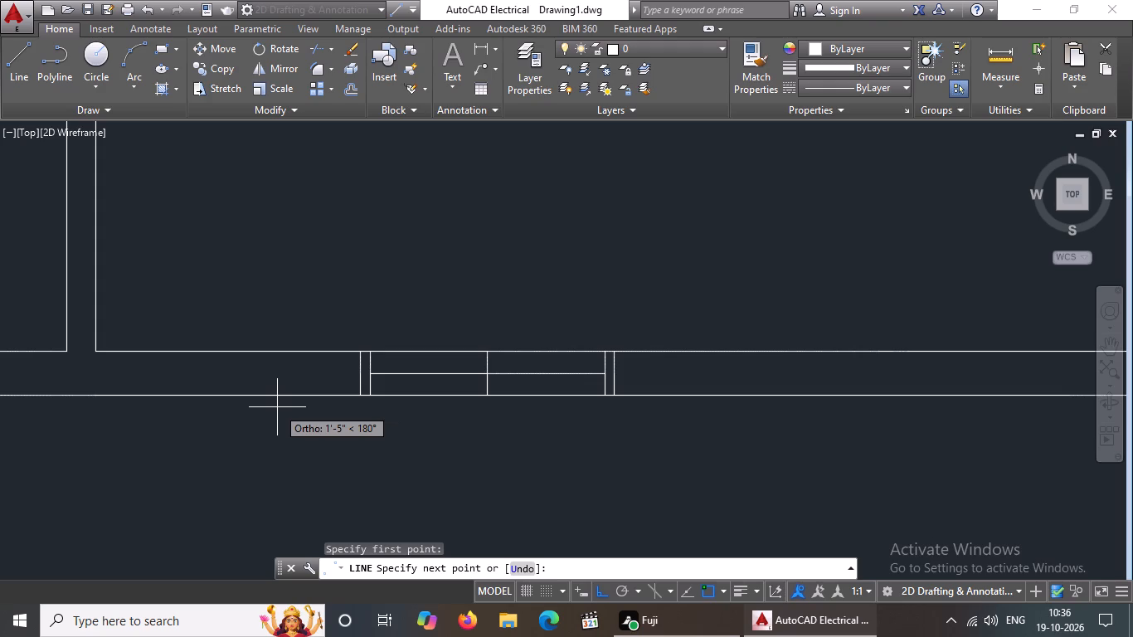
key(5)
key(shift+quotedbl)
key(Return)
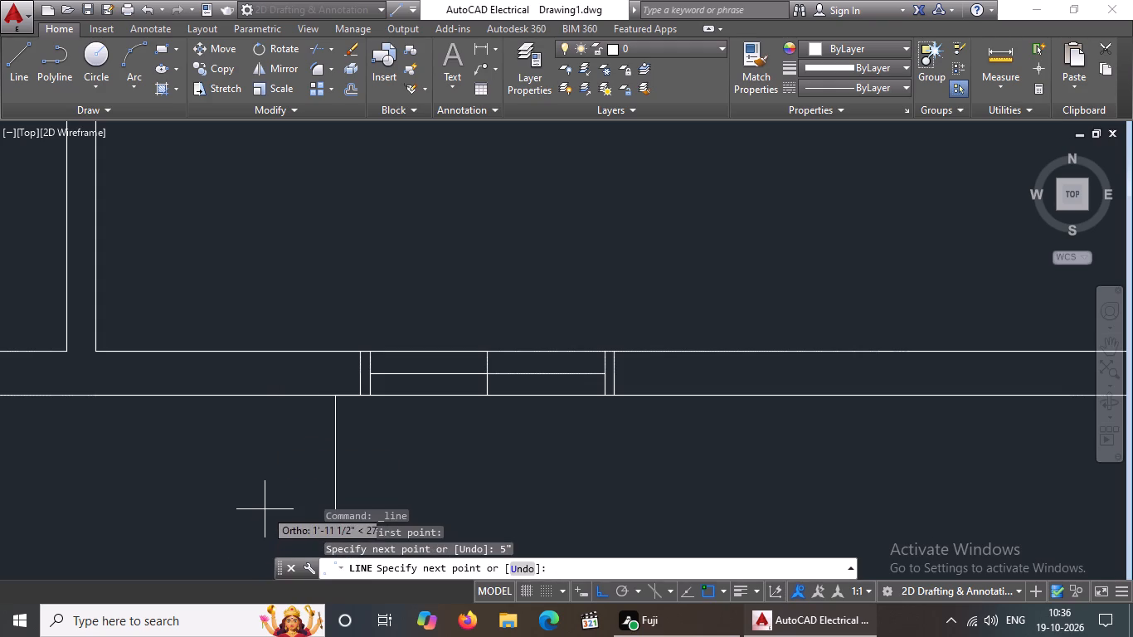
text(1')
key(Return)
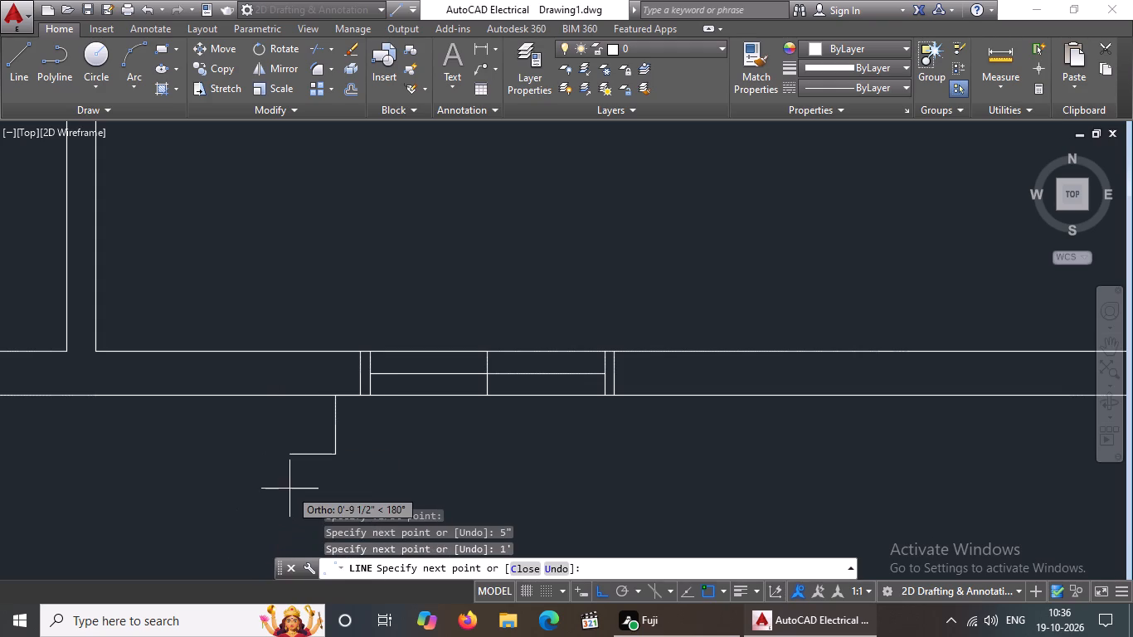
key(Return)
Draw a line from the south window's outer east corner, 5" east, 1' south, and west to the opposite projection's end.
click(22, 64)
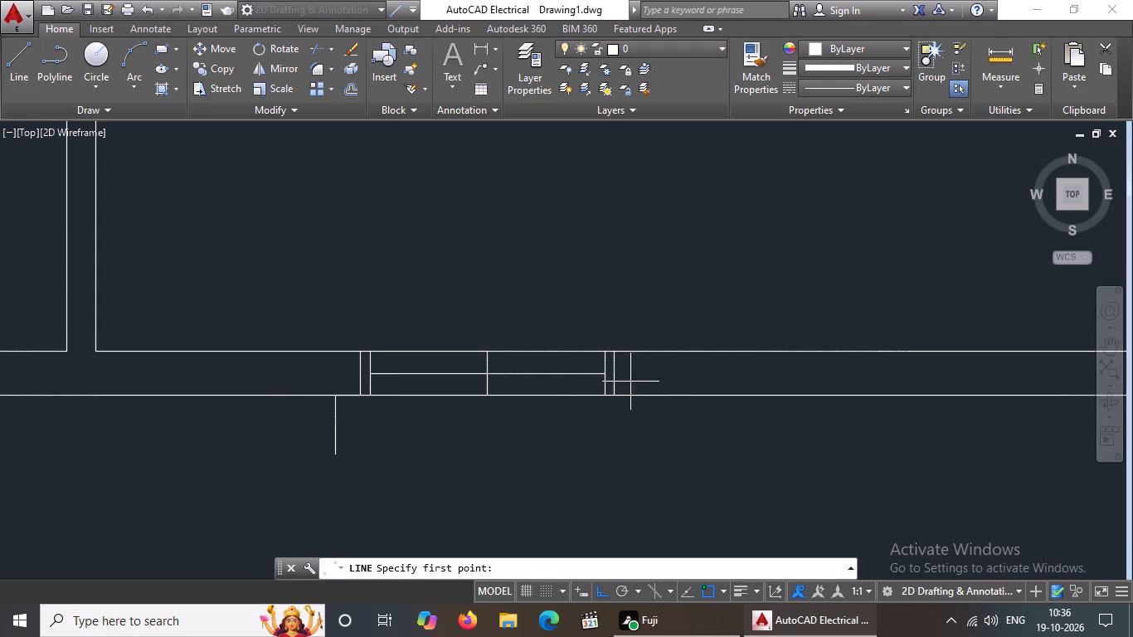
click(615, 394)
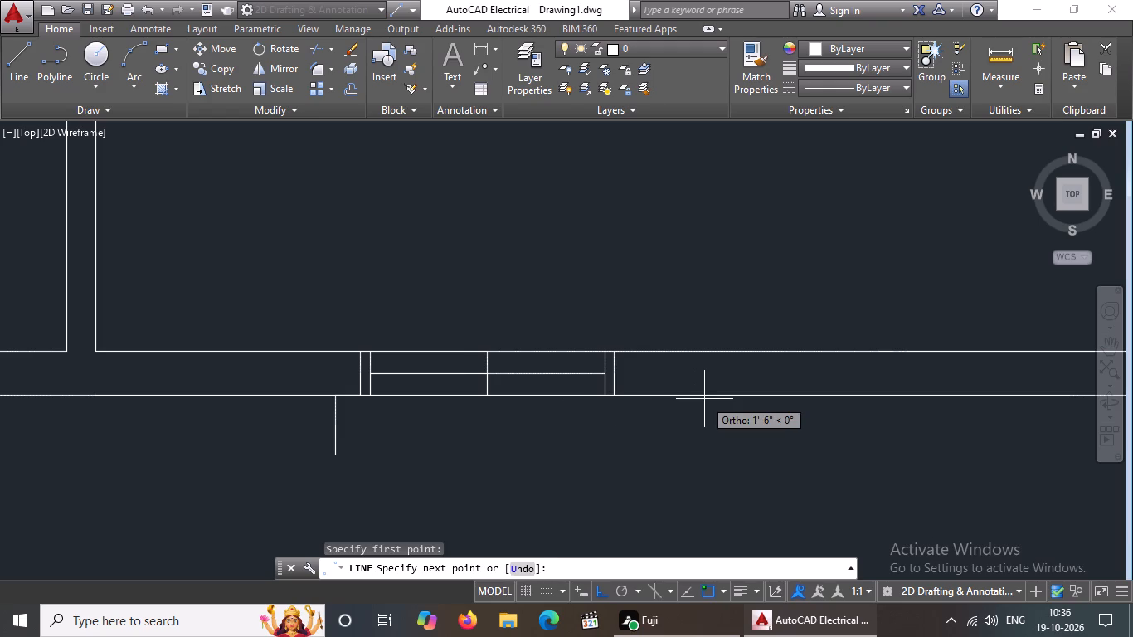
key(5)
key(shift+quotedbl)
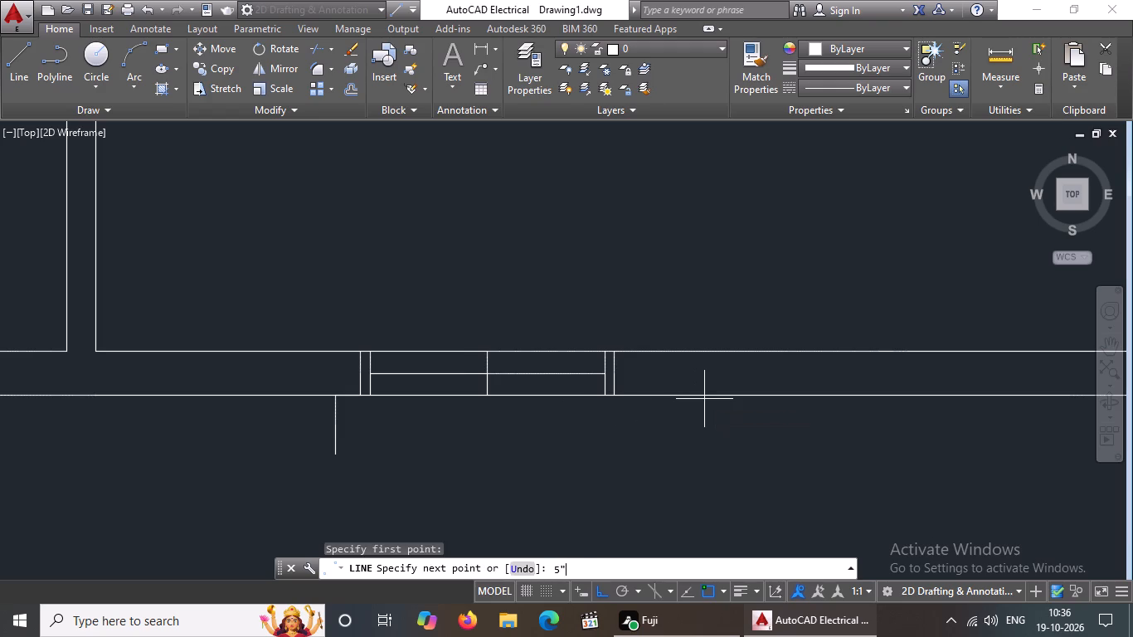
key(Return)
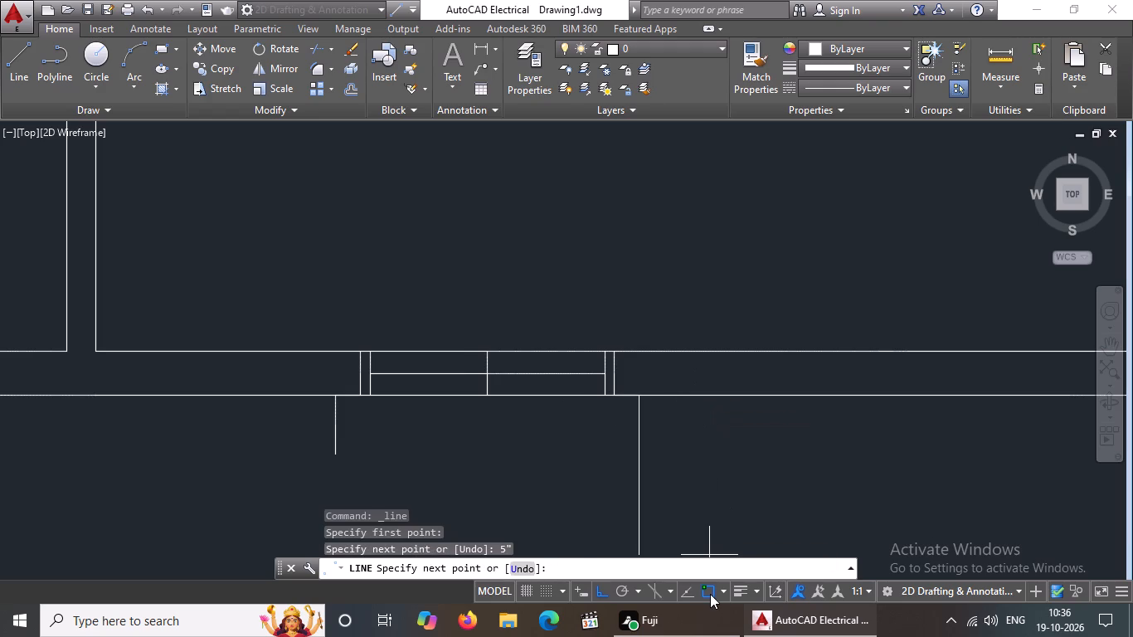
key(1)
key(apostrophe)
key(Return)
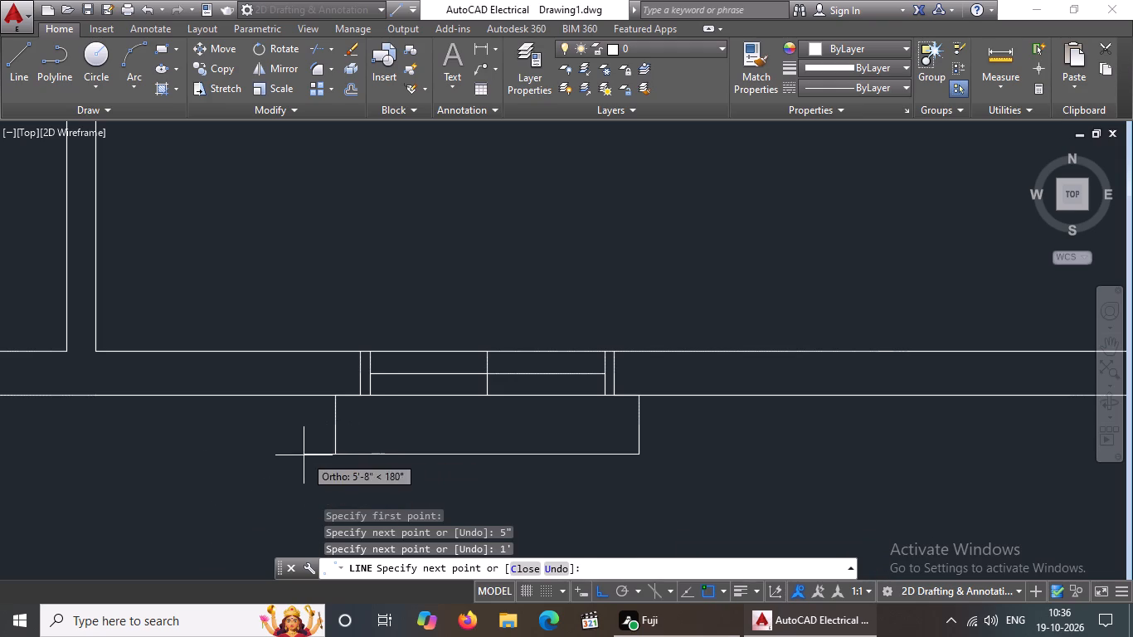
click(338, 455)
key(Escape)
Load the ACAD_ISO02W100 (ISO dash) linetype into the drawing.
scroll(415, 455, down, 3)
scroll(543, 240, up, 1)
scroll(615, 529, down, 2)
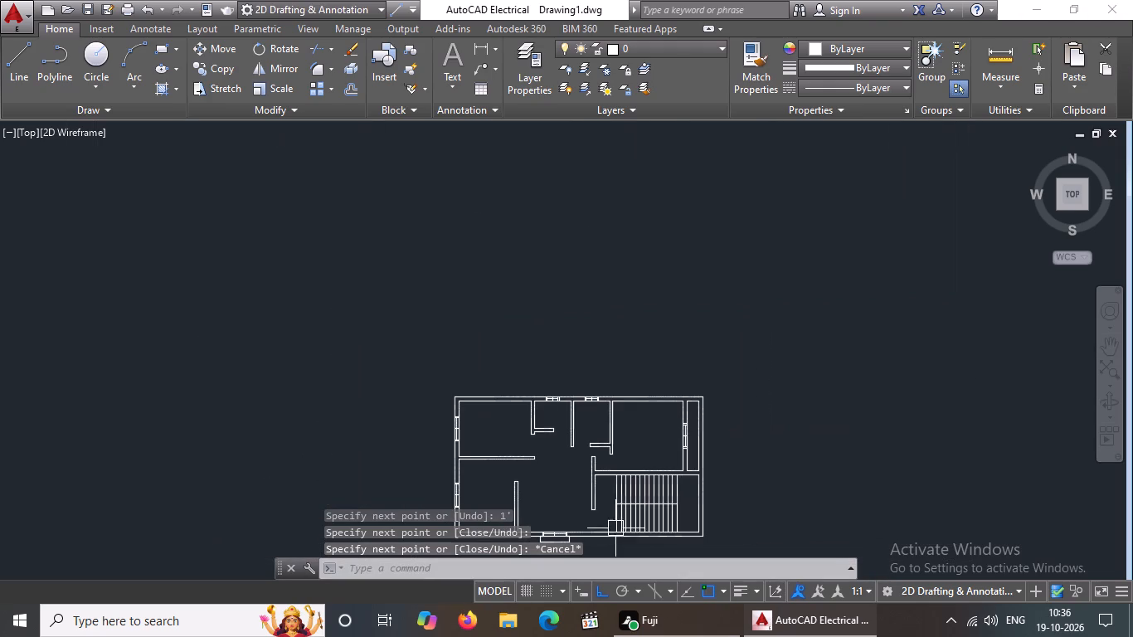
scroll(615, 528, down, 1)
middle_drag(590, 515, 586, 427)
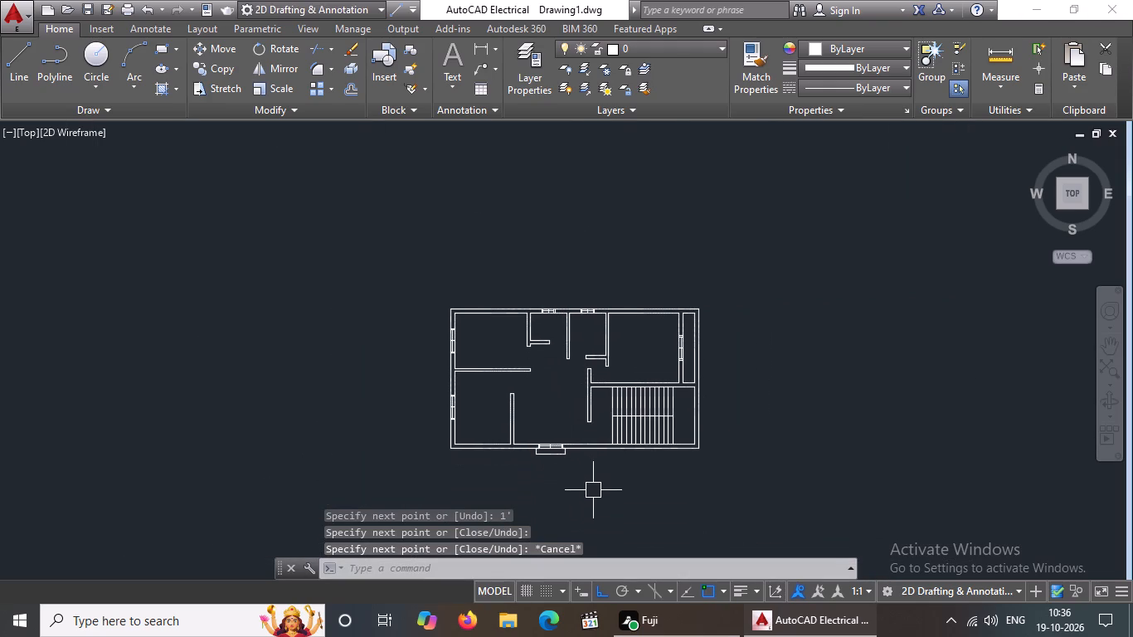
scroll(584, 460, up, 3)
scroll(428, 402, up, 2)
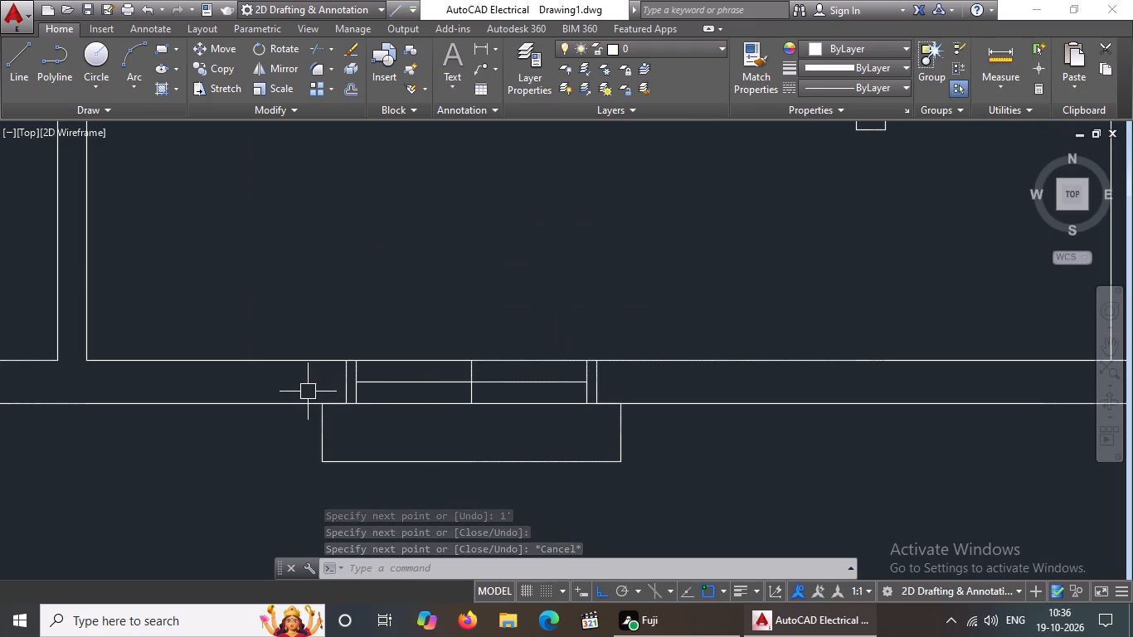
drag(295, 395, 302, 406)
click(702, 489)
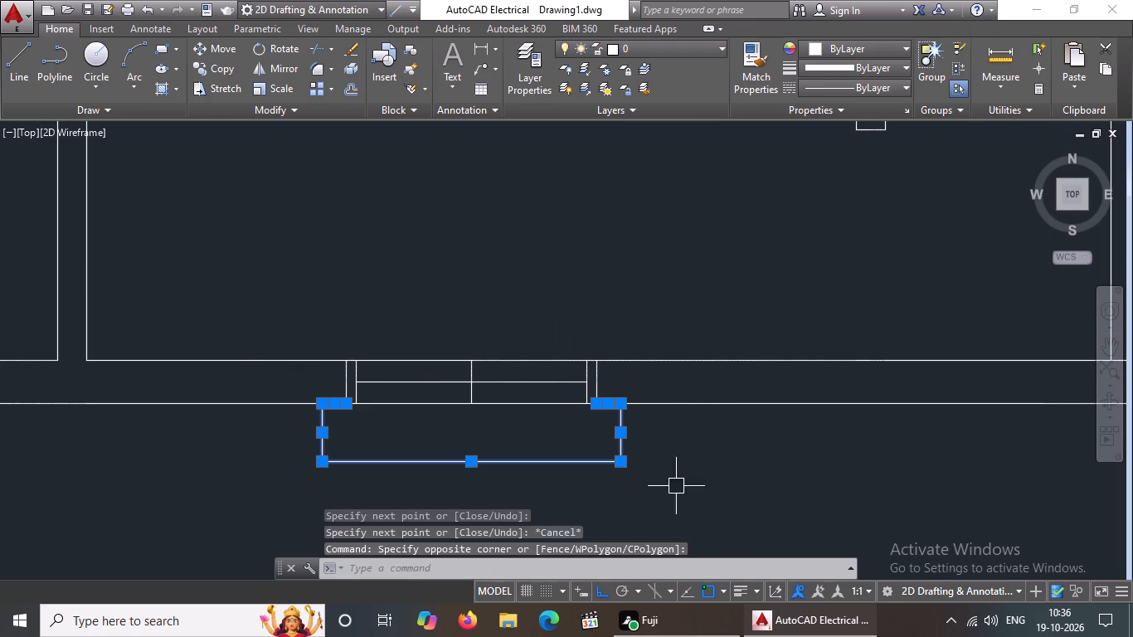
click(891, 87)
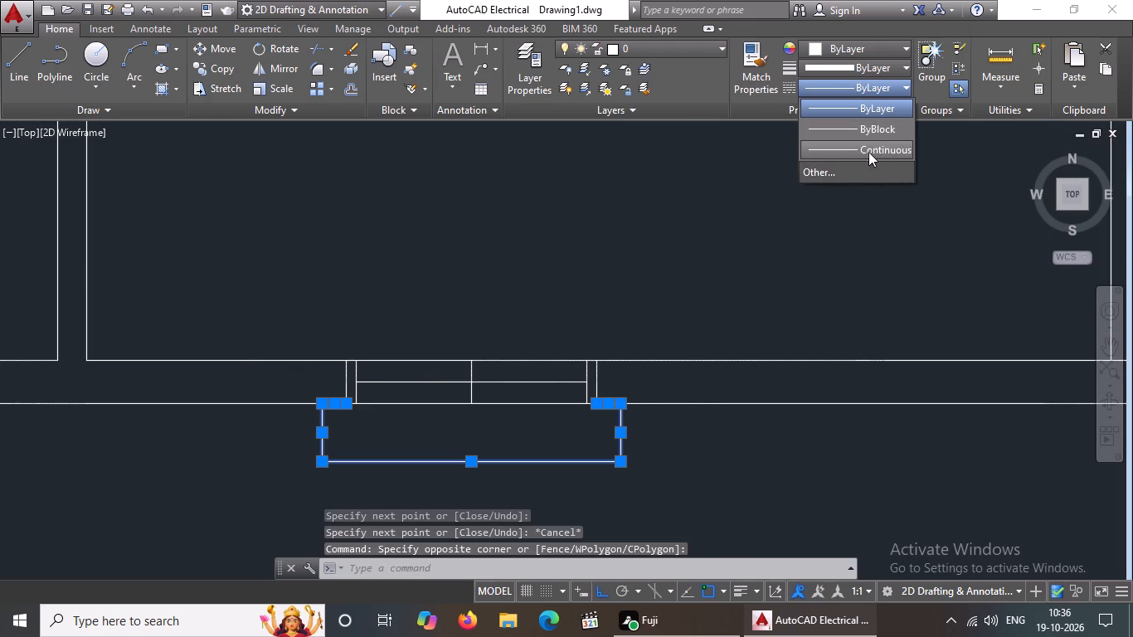
click(864, 168)
click(681, 166)
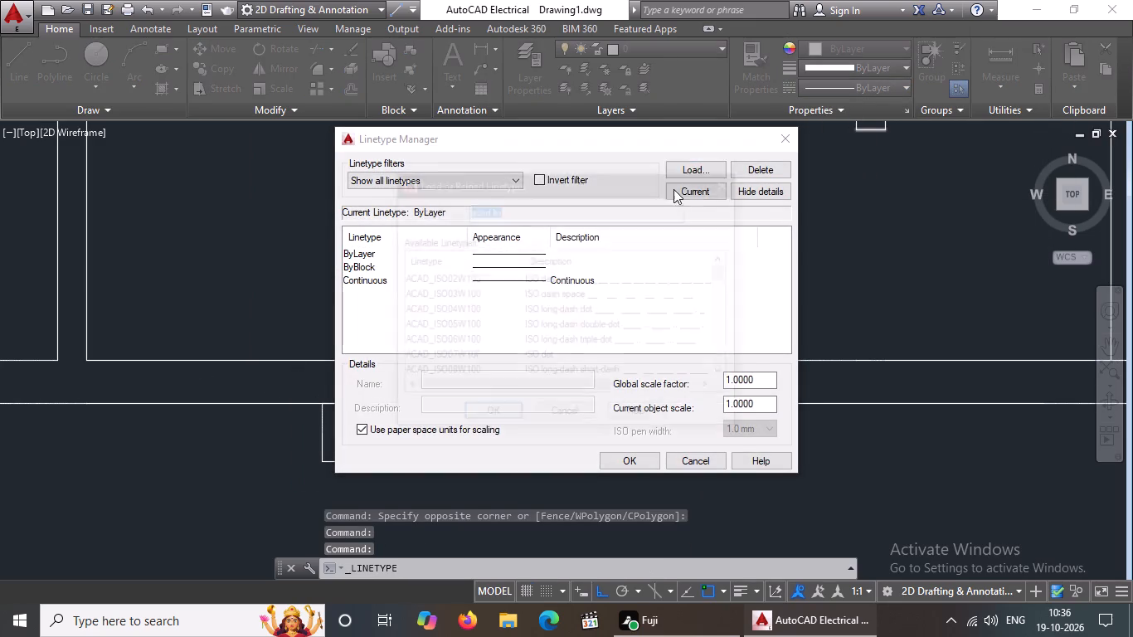
click(567, 280)
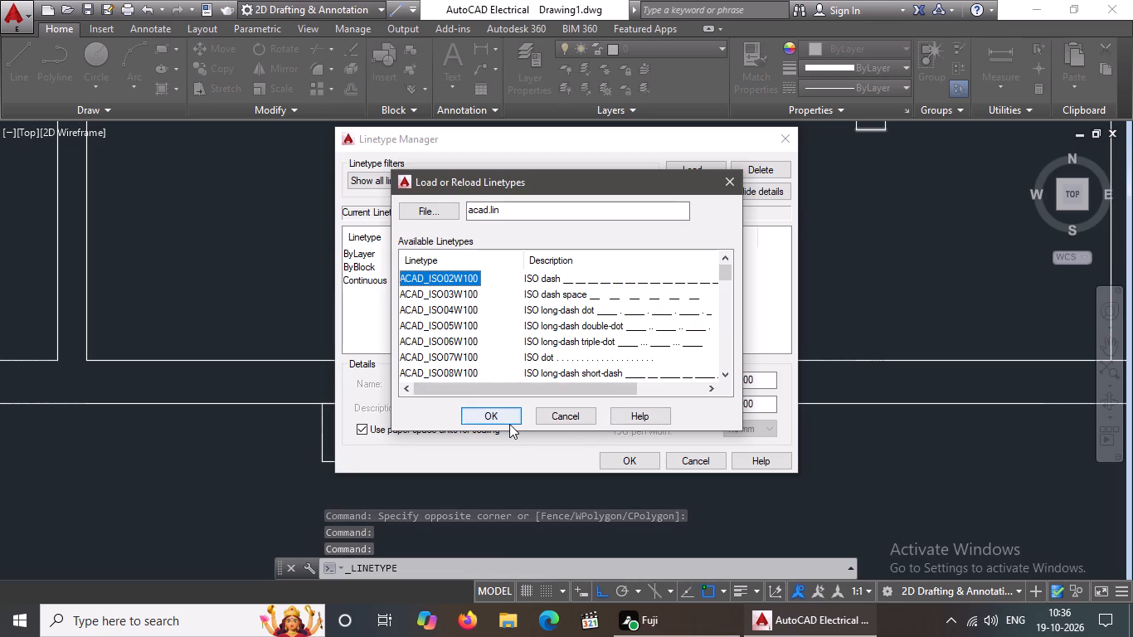
click(504, 412)
click(642, 471)
click(638, 458)
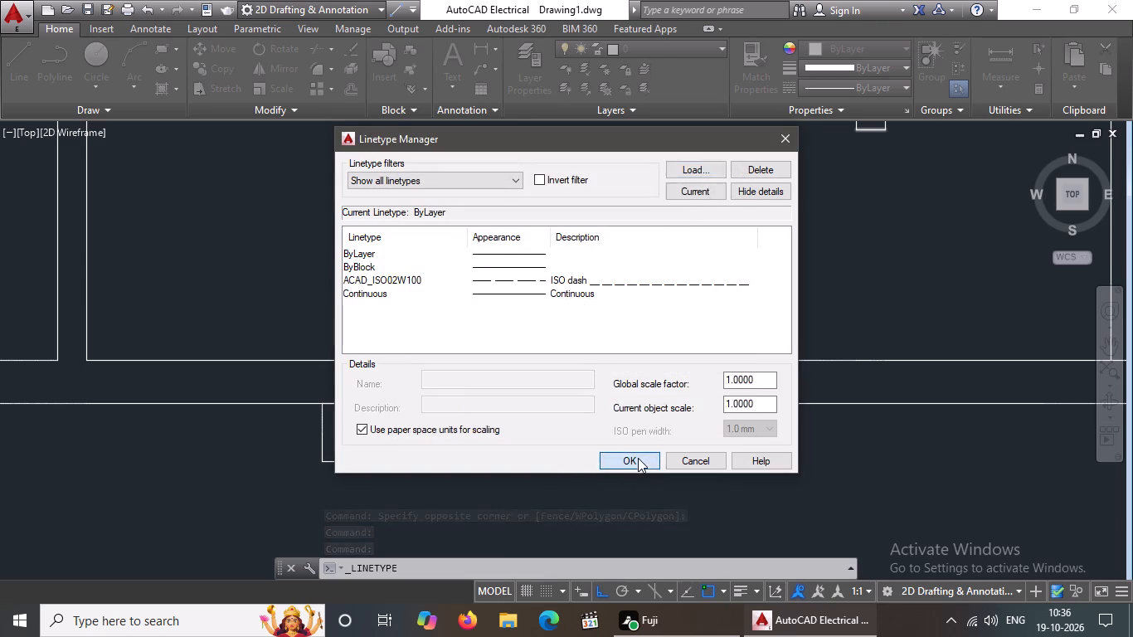
Set the linetype of the south window's projecting outline to ACAD_ISO02W100.
click(293, 396)
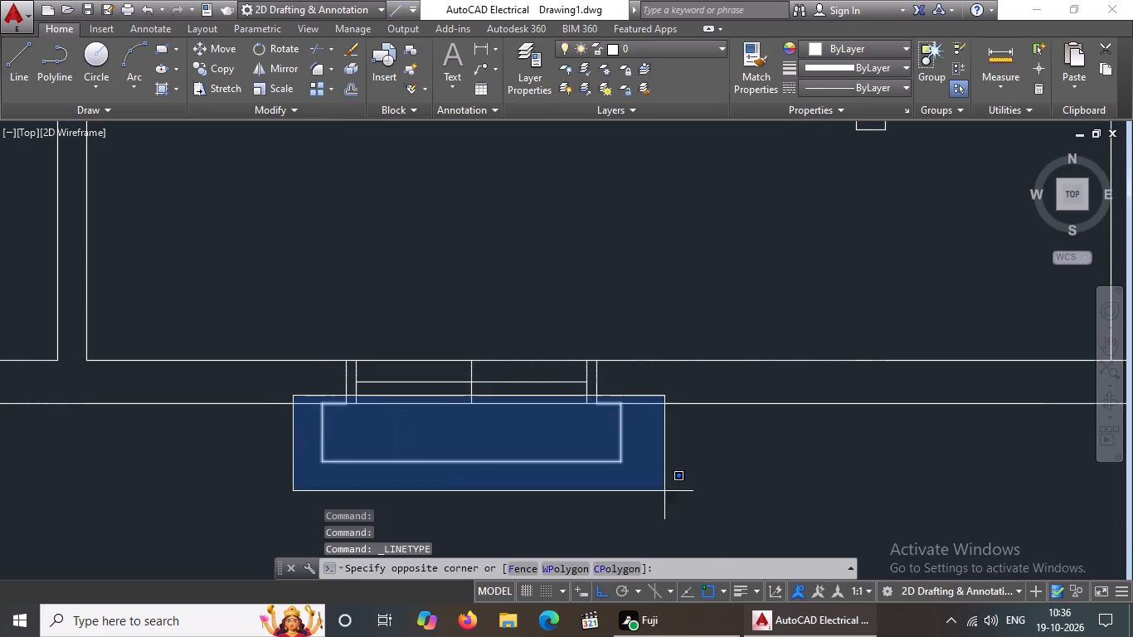
click(696, 494)
click(875, 87)
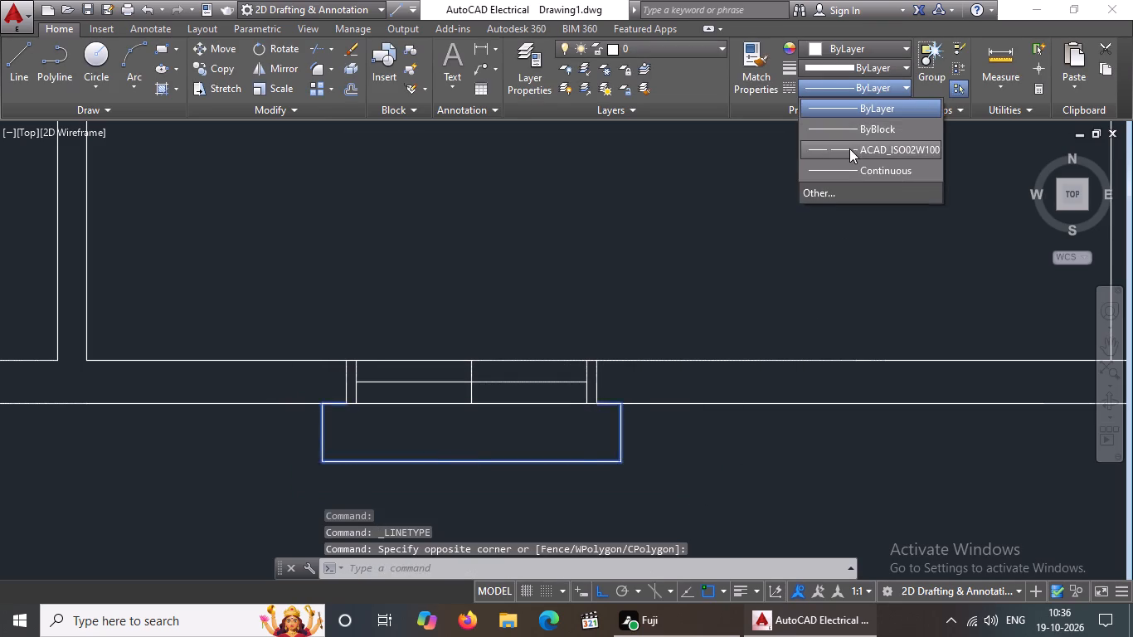
click(849, 148)
scroll(719, 370, down, 2)
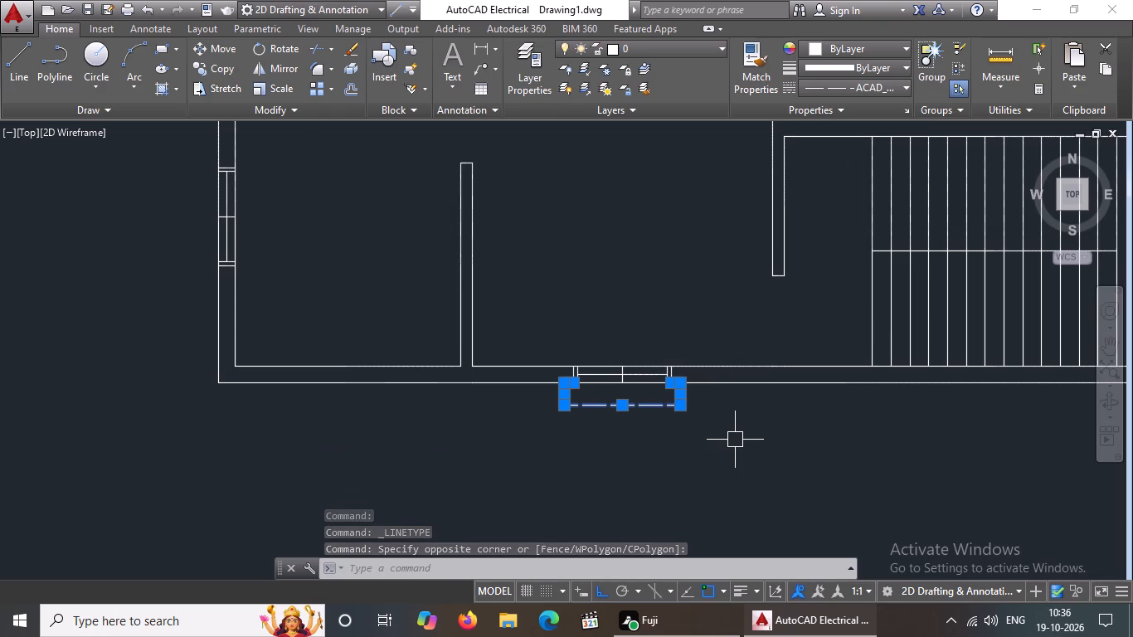
key(Escape)
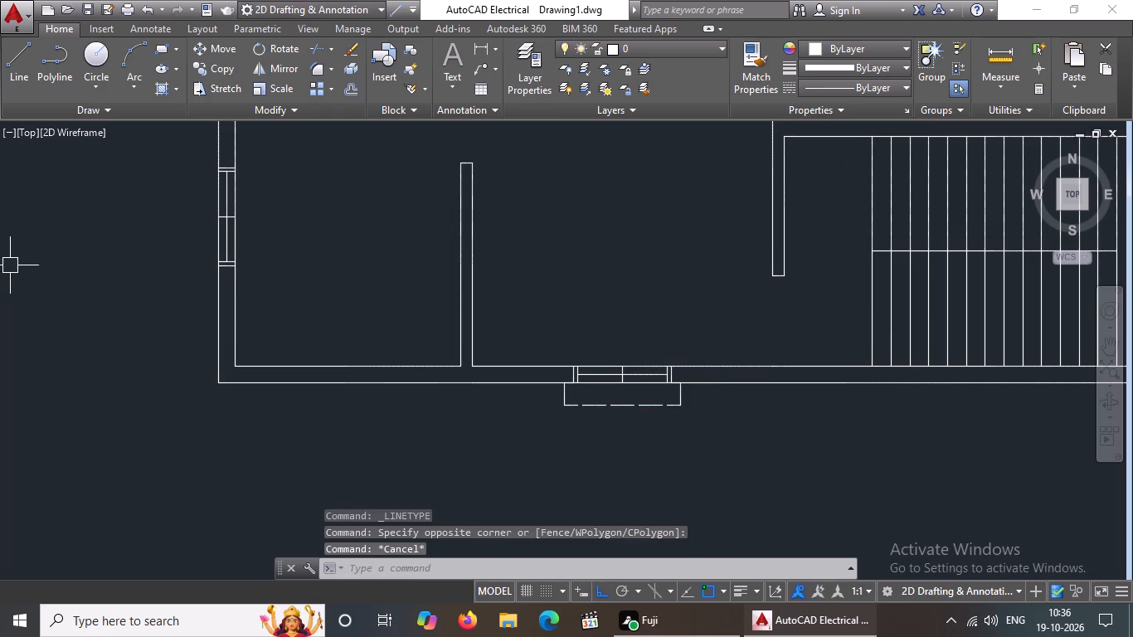
Draw a line from the outer north corner of the west wall's southern window, 5" north and 1' west.
middle_drag(385, 253, 403, 343)
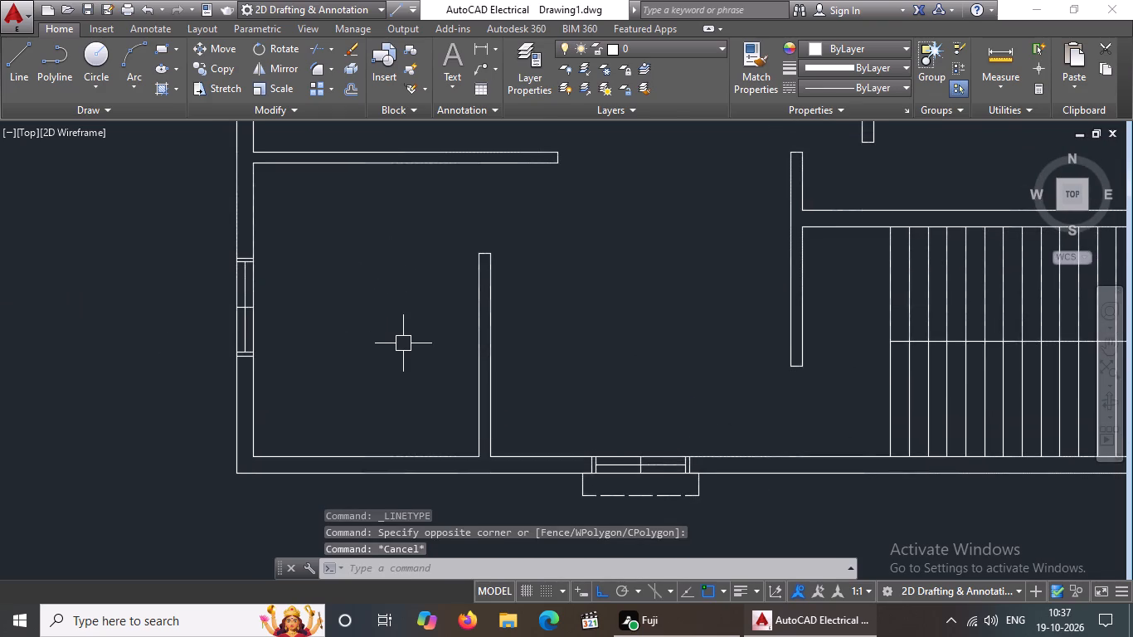
scroll(403, 343, down, 3)
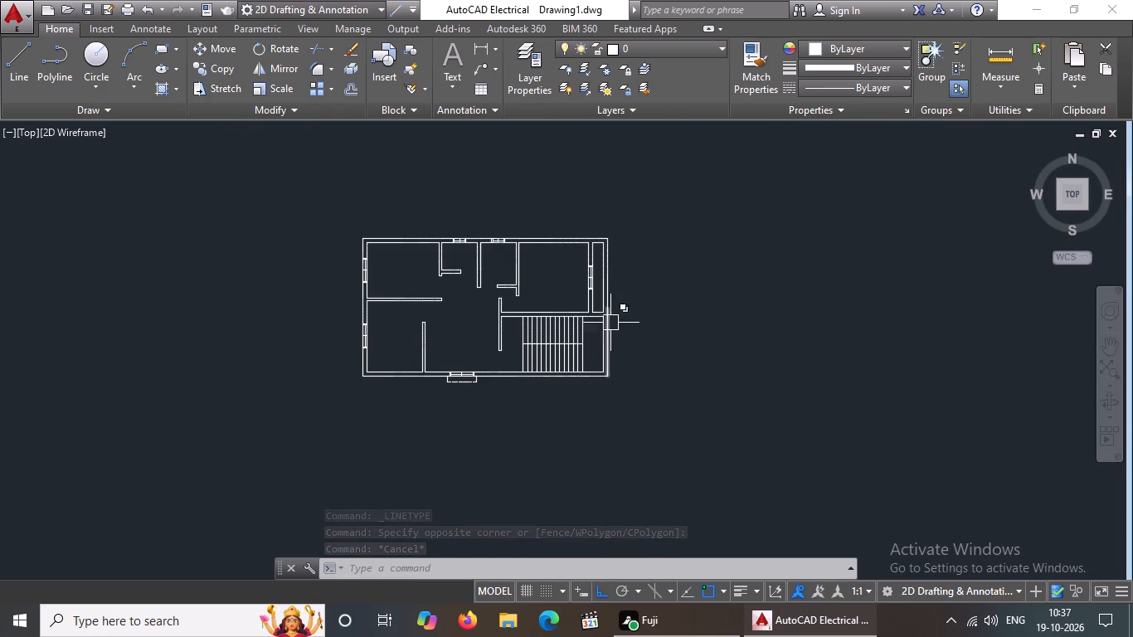
scroll(582, 282, up, 2)
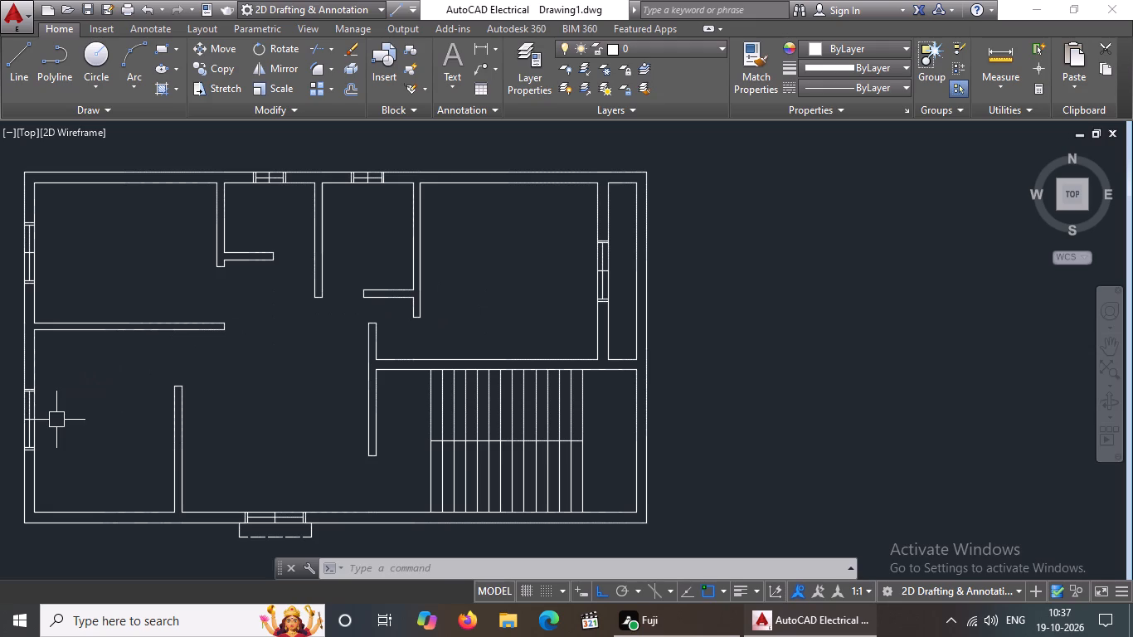
middle_drag(56, 420, 160, 410)
scroll(116, 410, up, 2)
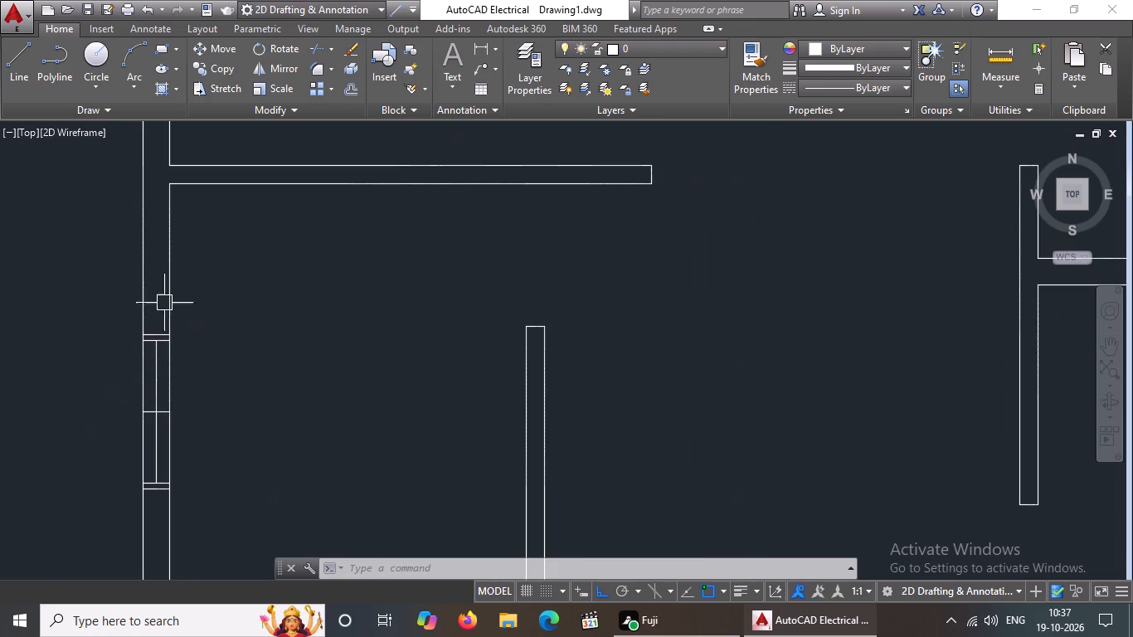
click(10, 71)
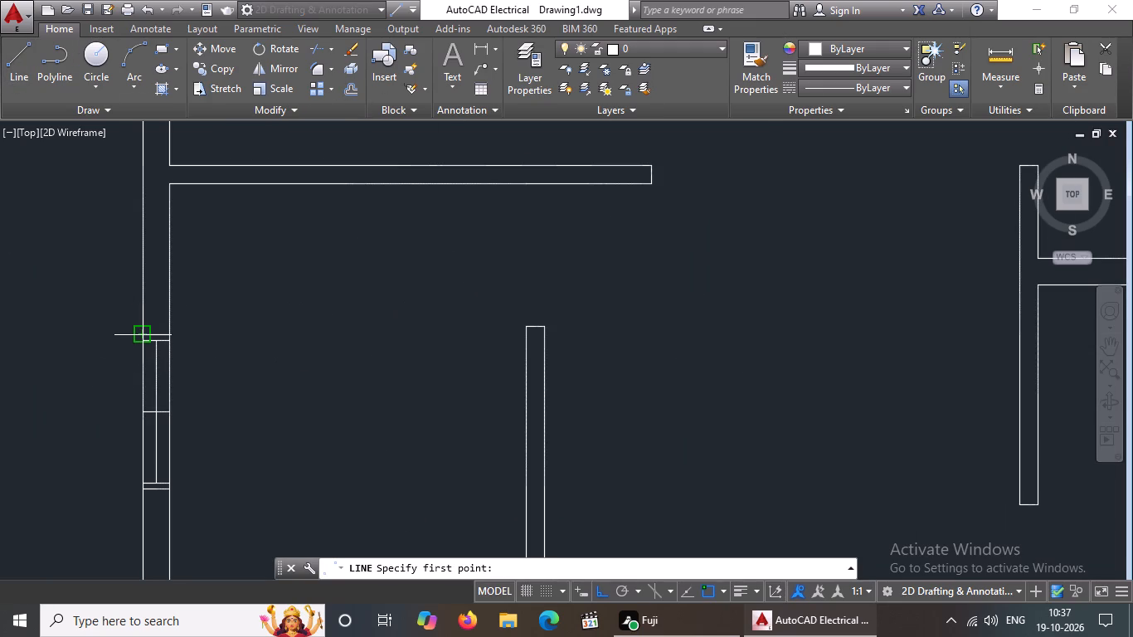
click(144, 332)
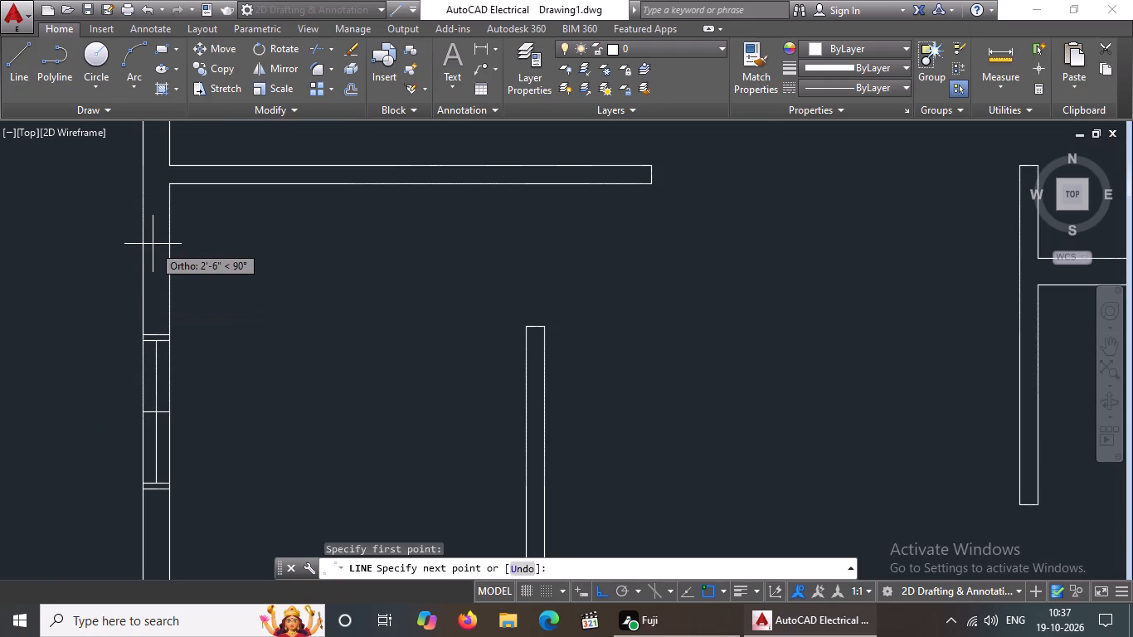
key(5)
key(shift+quotedbl)
key(Return)
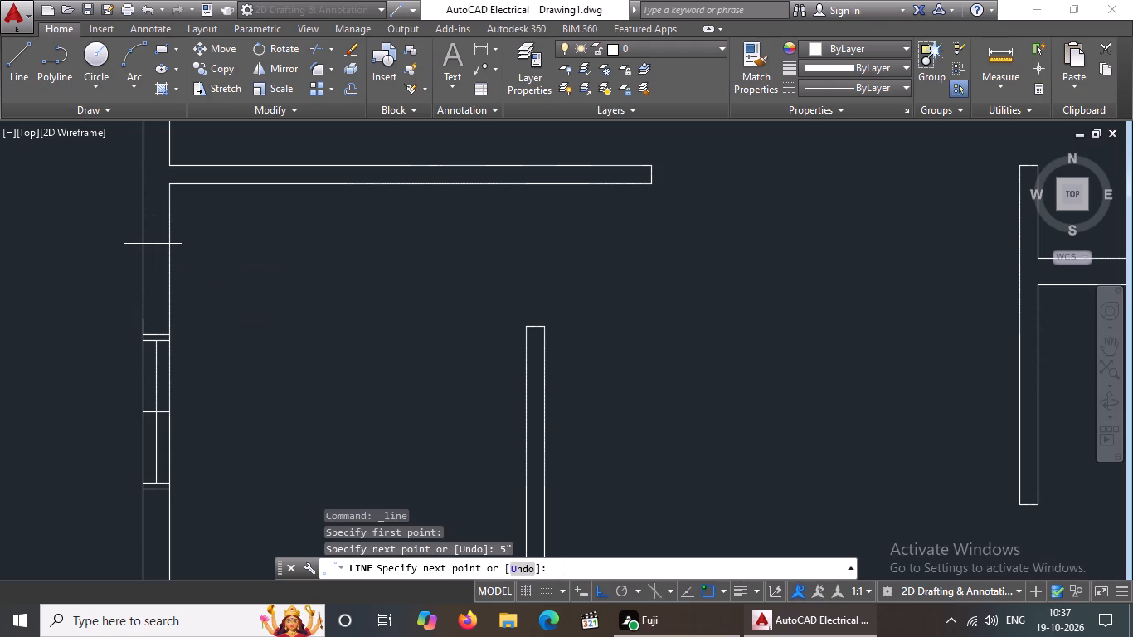
text(1')
key(Return)
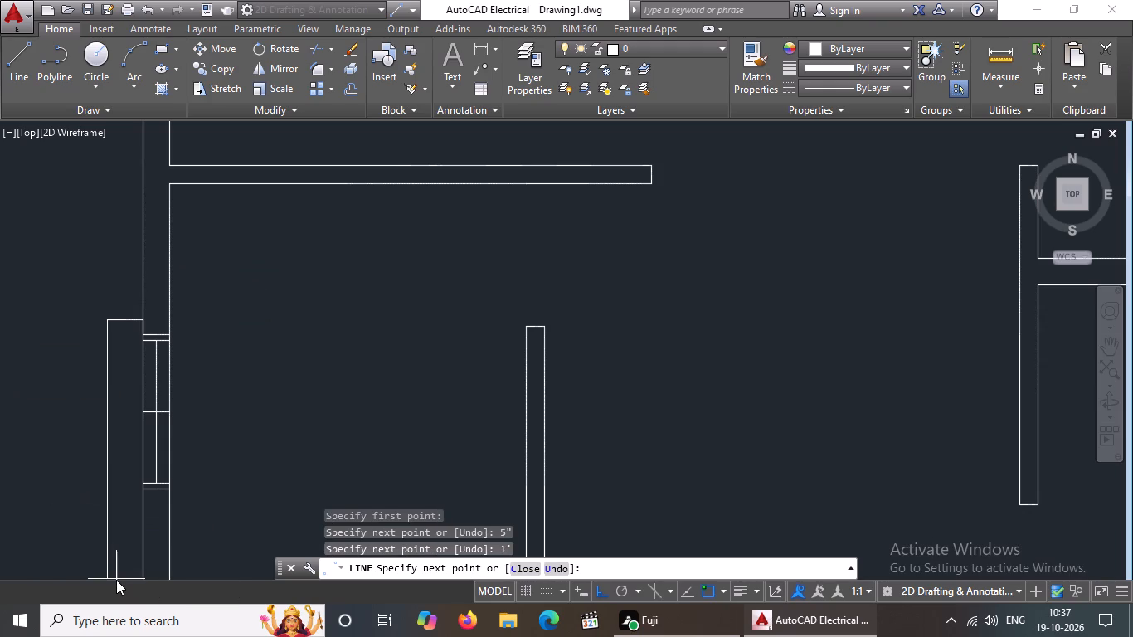
key(Escape)
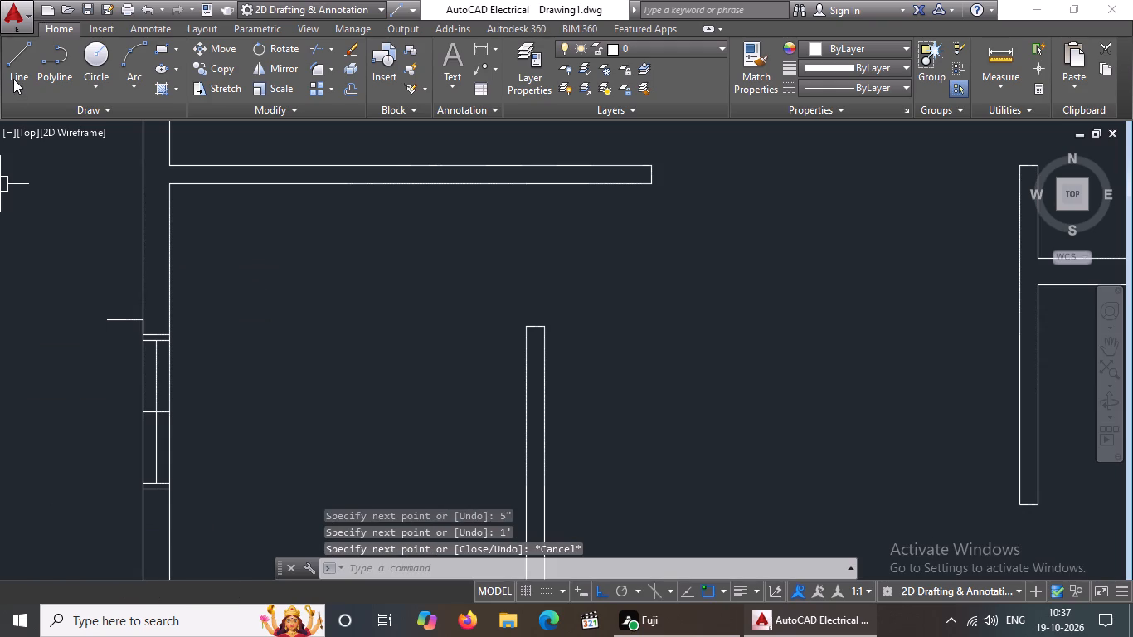
Draw a line from the same window's outer south corner, 5" south, 1' west, and north to the opposite projection's end.
click(14, 77)
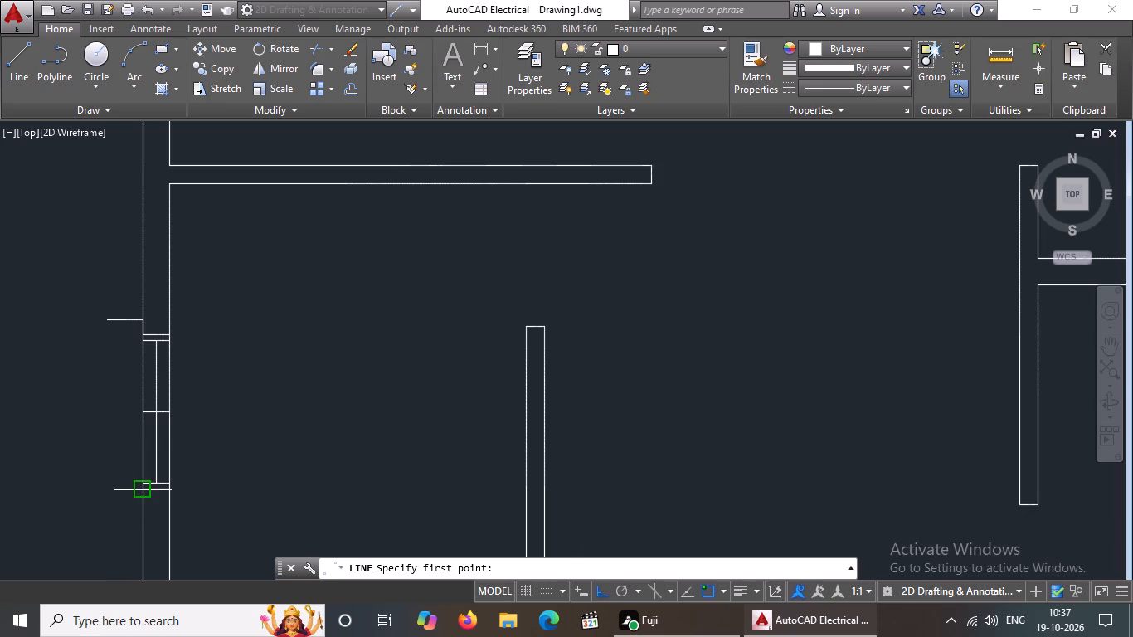
click(143, 489)
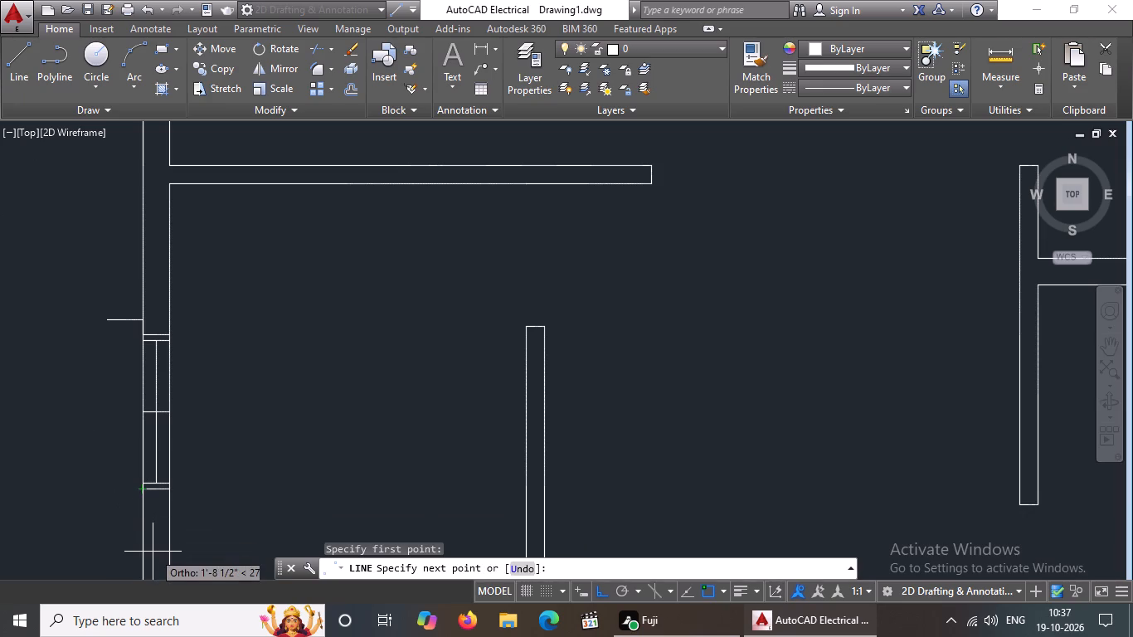
key(5)
key(shift+quotedbl)
key(Return)
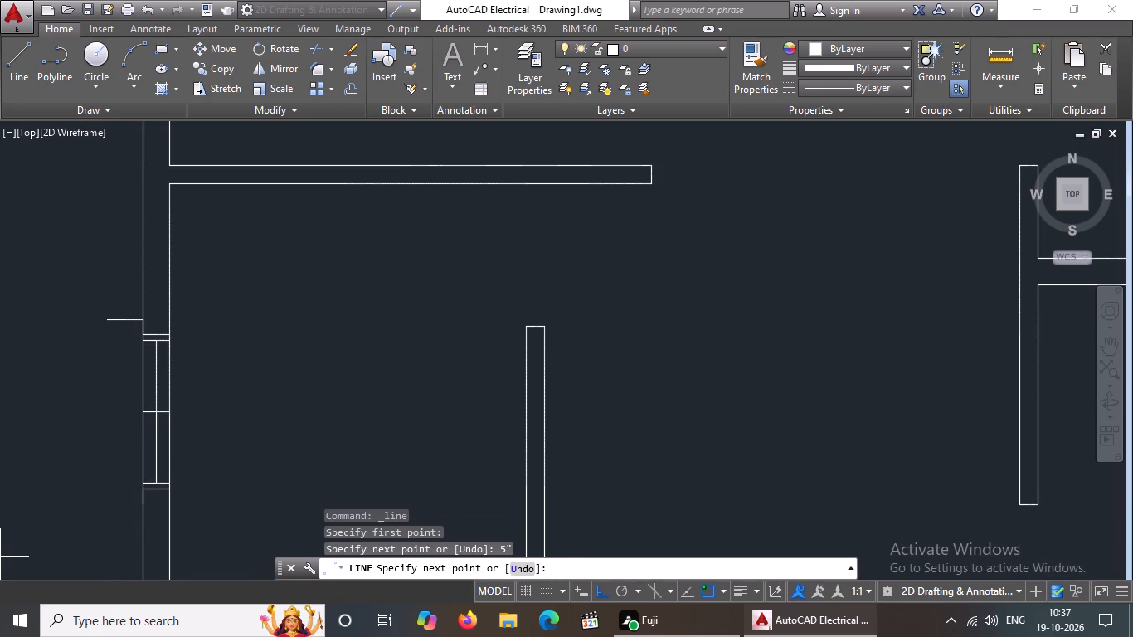
text(1')
key(Return)
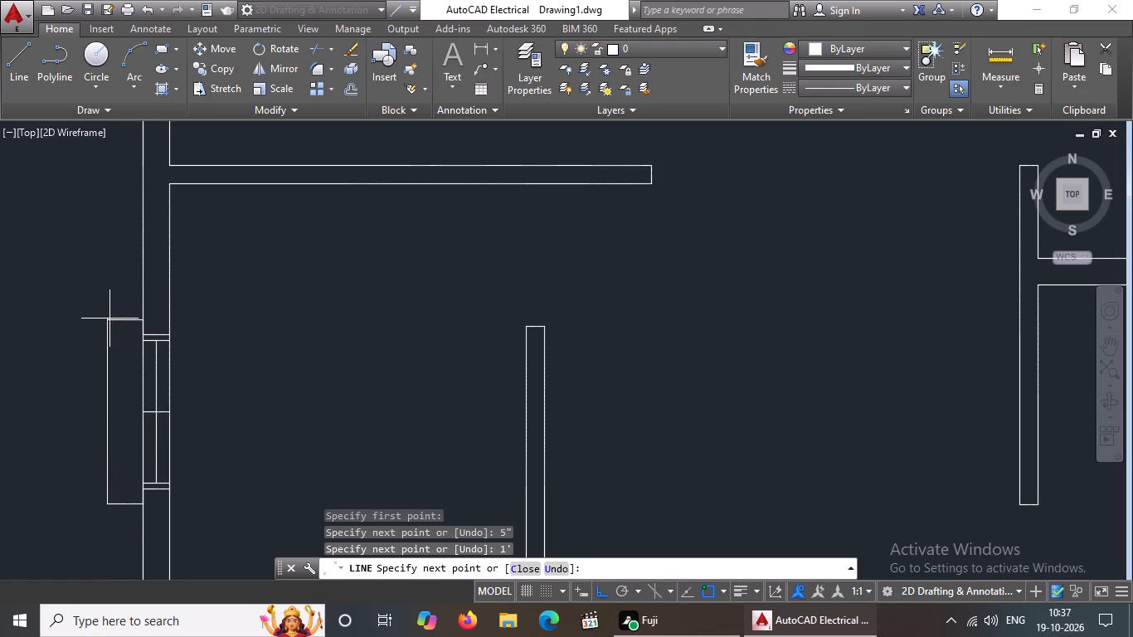
scroll(109, 321, up, 3)
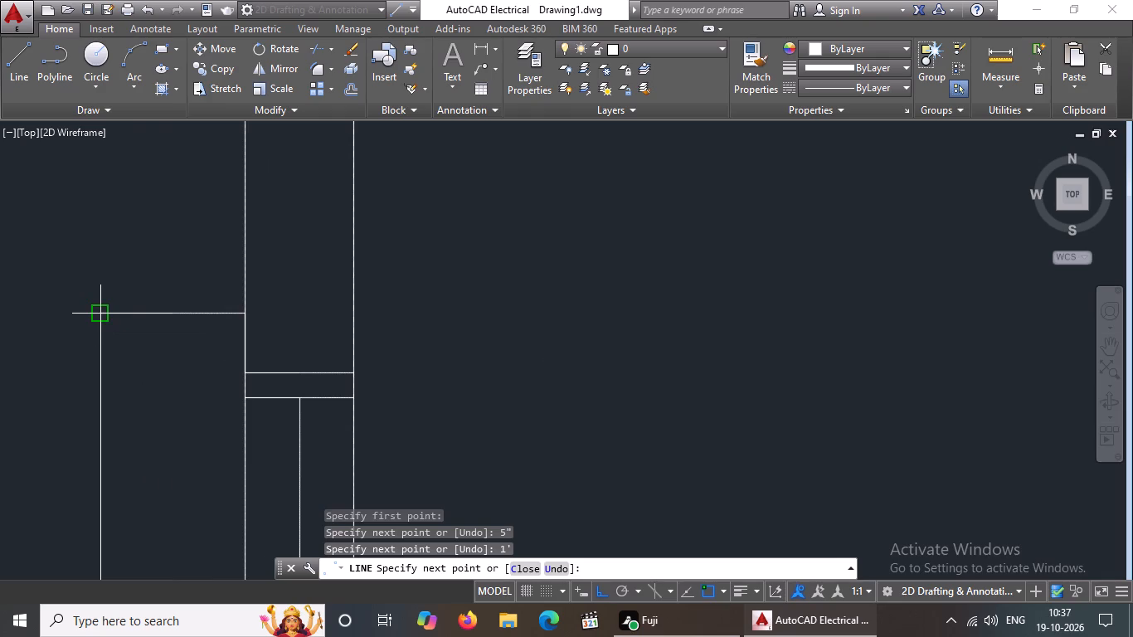
click(100, 314)
scroll(165, 333, down, 4)
key(Escape)
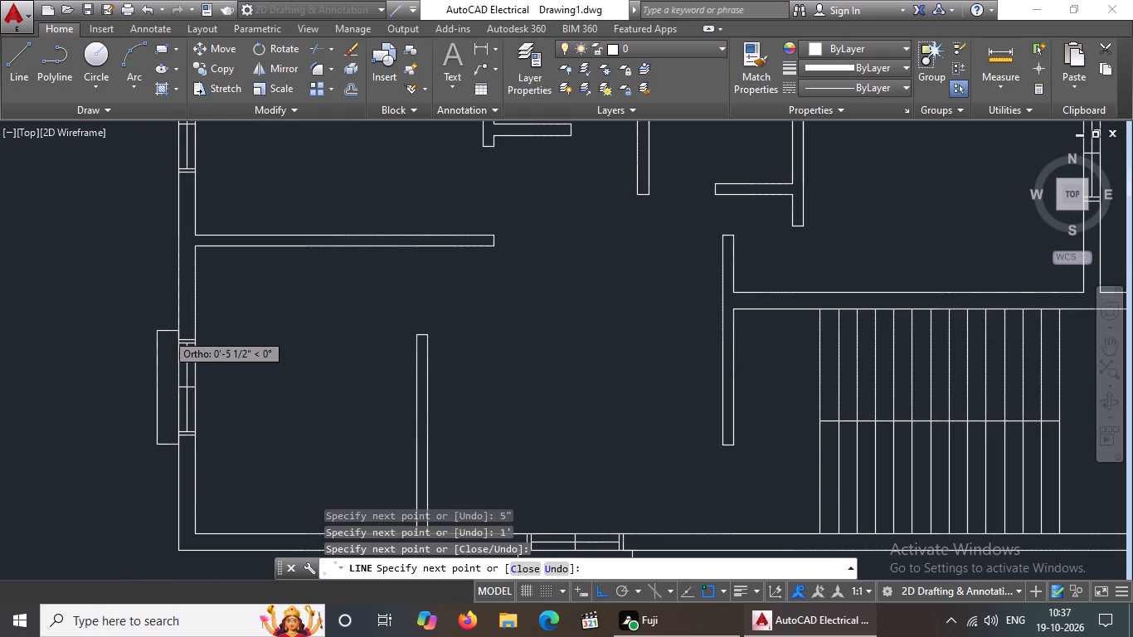
Set the linetype of the west wall's southern window projection outline to ACAD_ISO02W100.
middle_drag(252, 395, 357, 332)
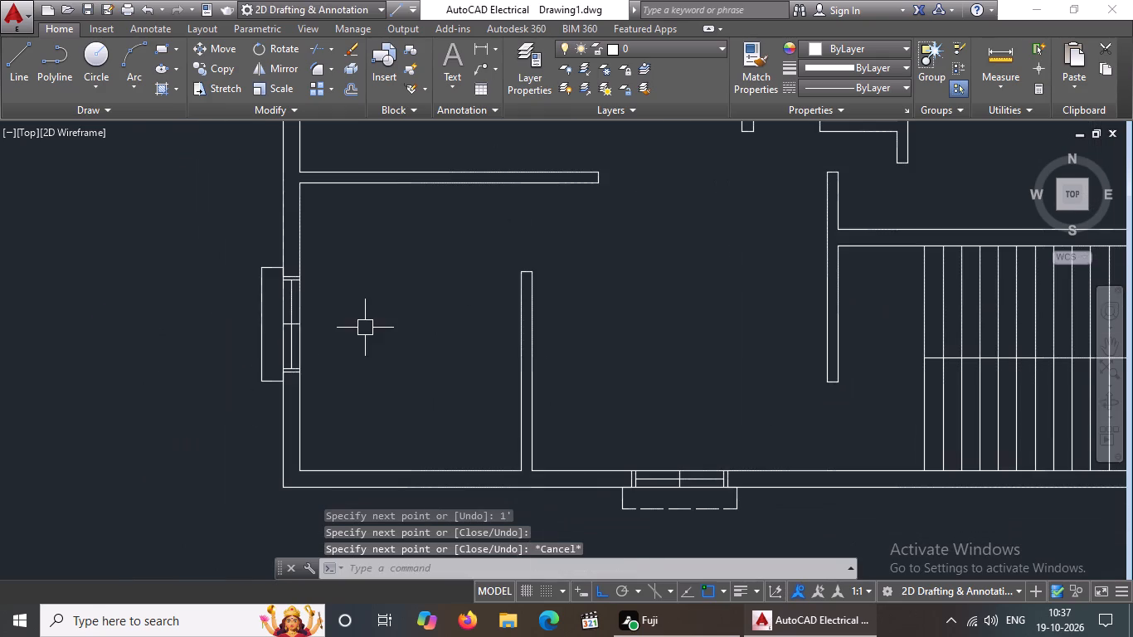
scroll(303, 294, up, 1)
drag(196, 225, 209, 238)
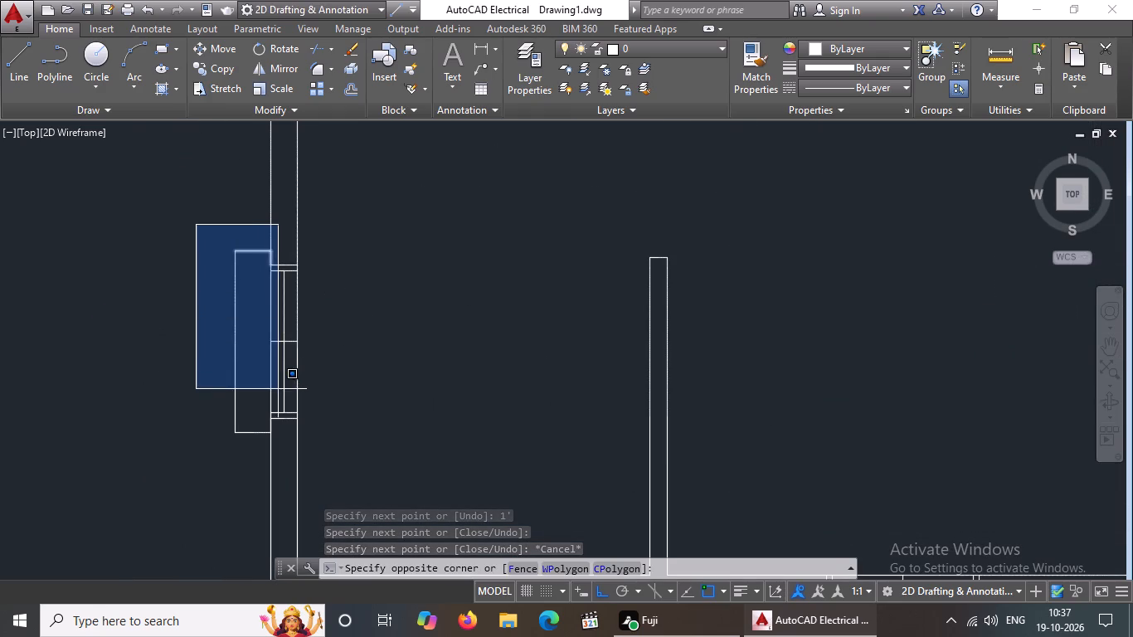
click(279, 455)
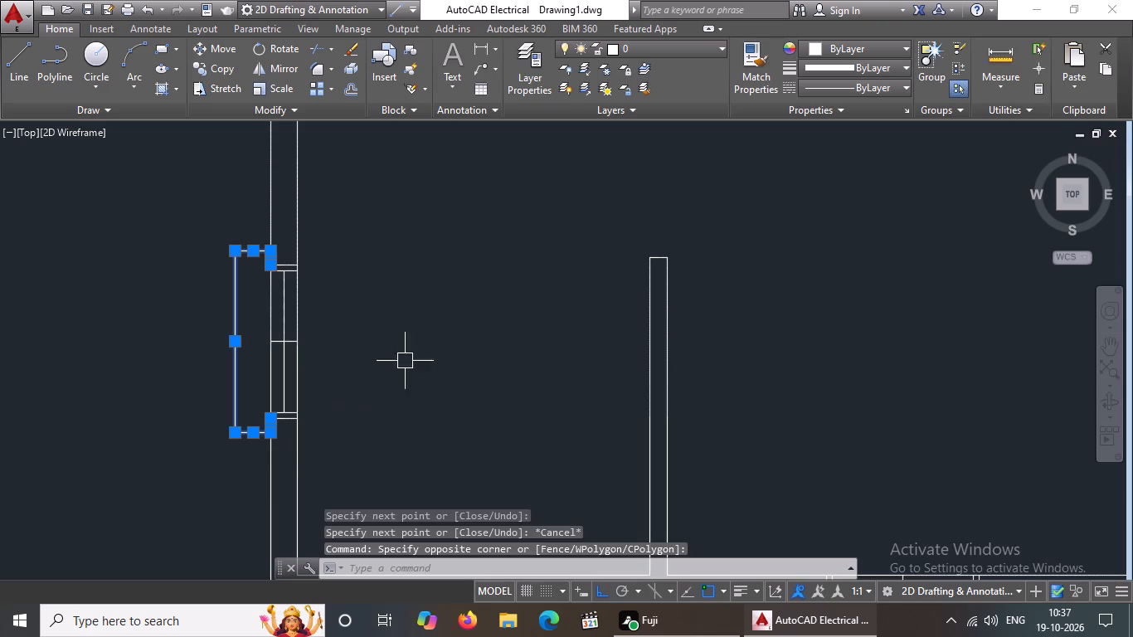
click(883, 84)
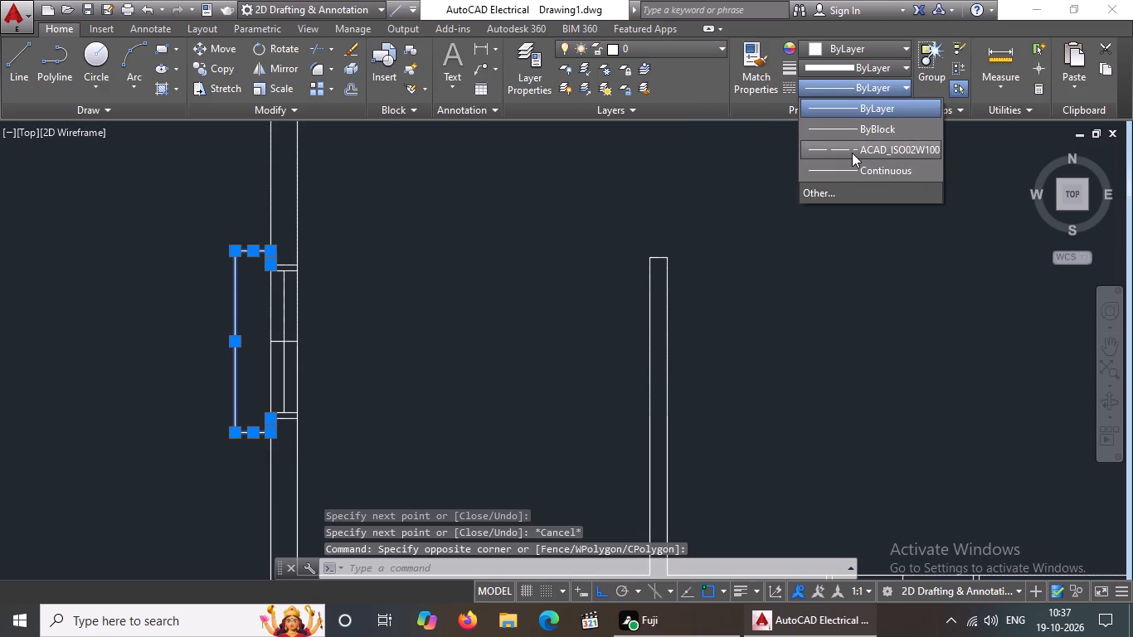
click(852, 152)
scroll(450, 322, down, 1)
middle_drag(450, 322, 440, 452)
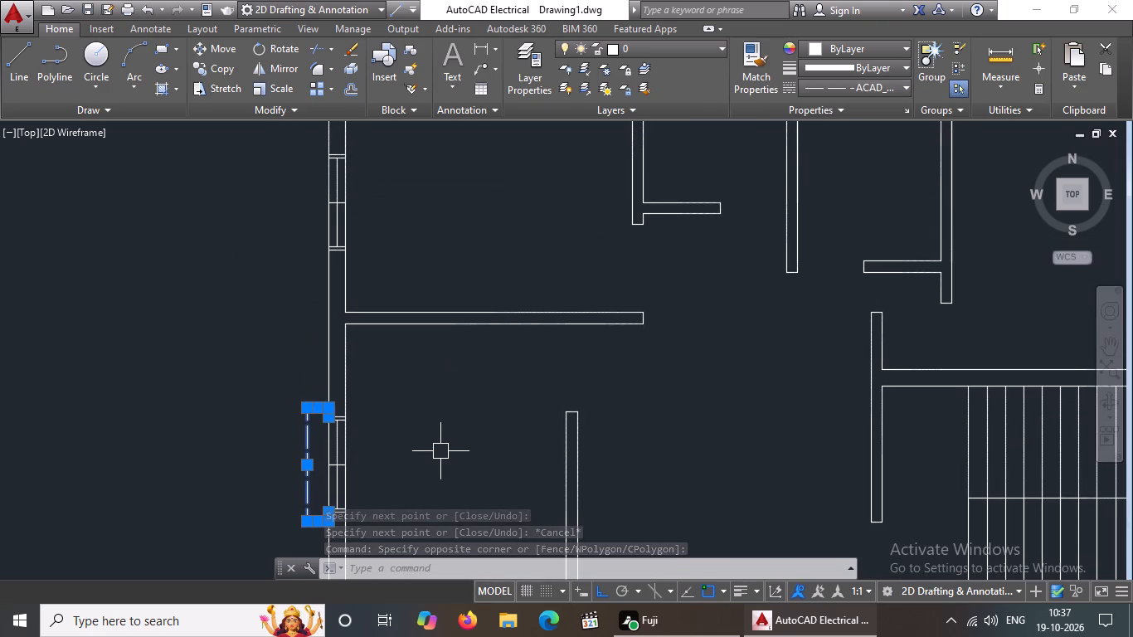
key(Escape)
Draw a line from the outer north corner of the west wall's northern window, 5" north and 1' west.
middle_drag(499, 506, 498, 542)
middle_drag(422, 353, 429, 396)
click(9, 63)
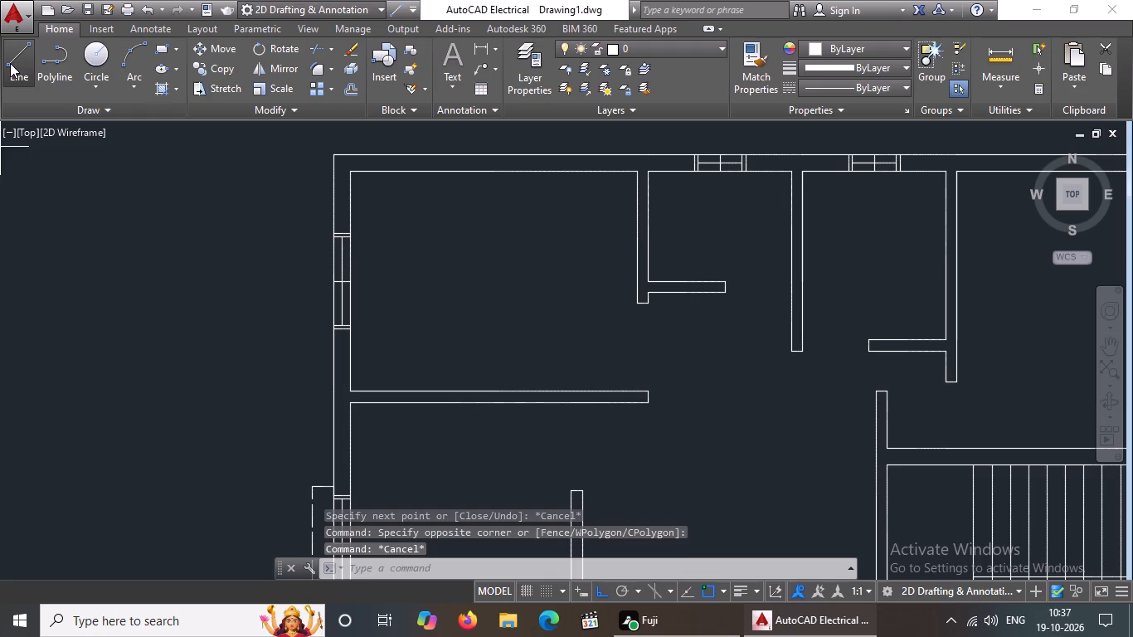
scroll(350, 236, up, 3)
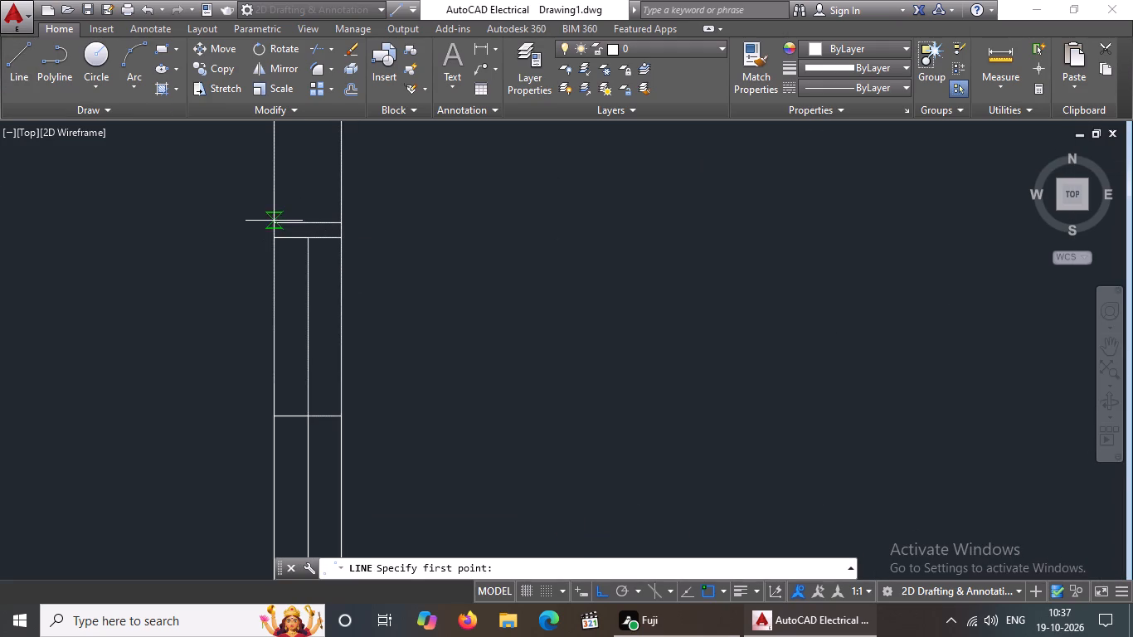
drag(274, 221, 274, 210)
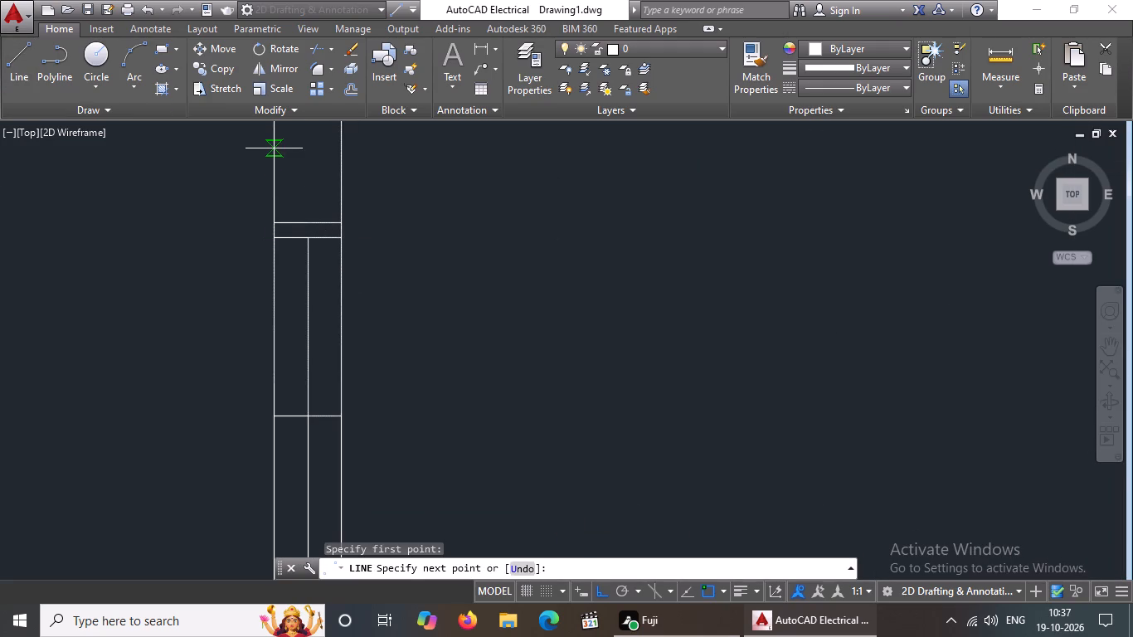
key(5)
key(shift+quotedbl)
key(Return)
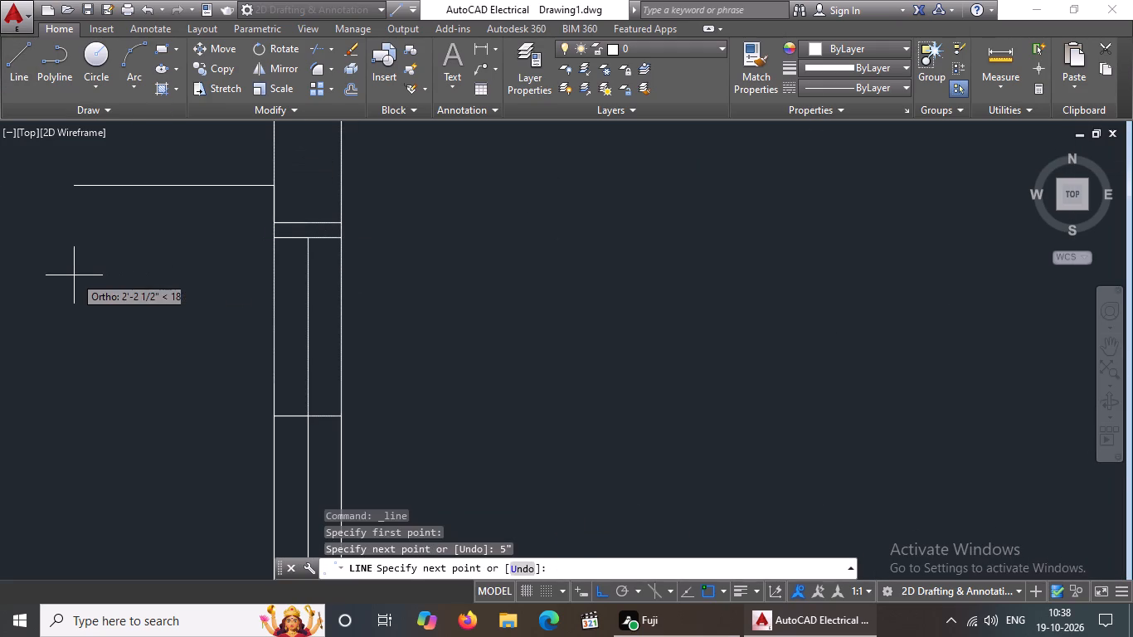
text(1')
key(Return)
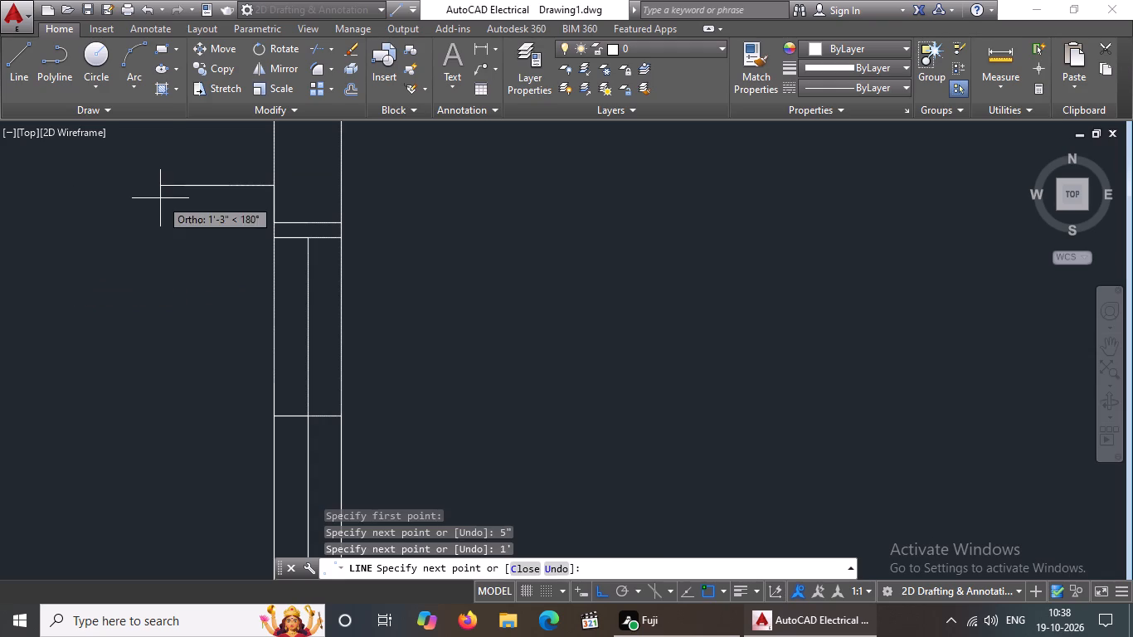
key(Return)
scroll(246, 250, down, 3)
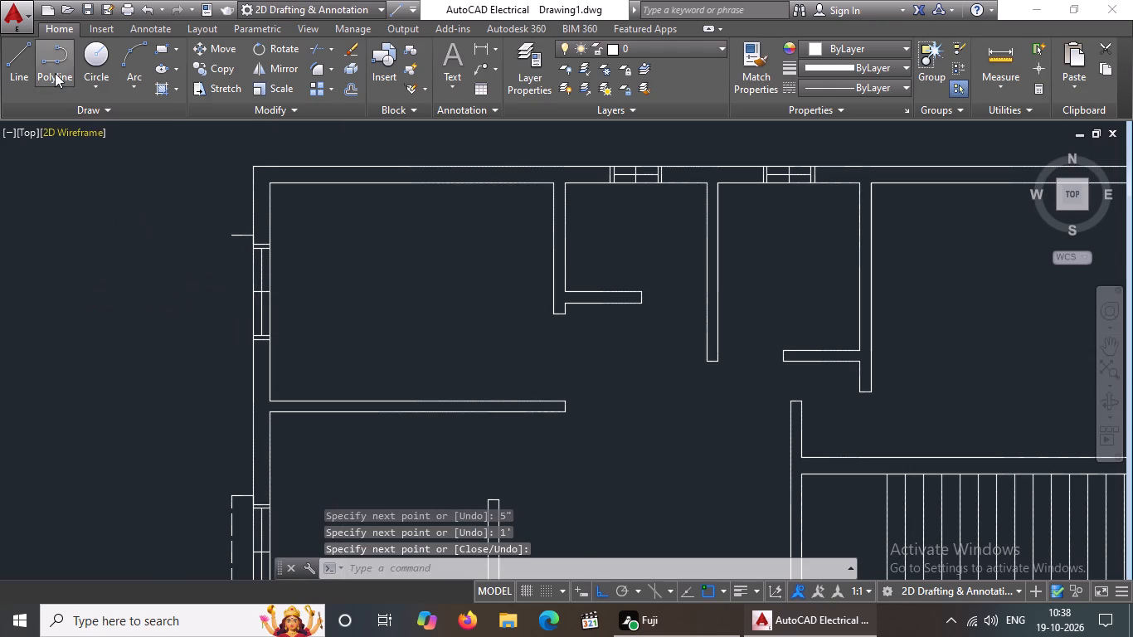
Draw a line from the northern window's outer south corner, 5" south, 1' west, and north to the opposite projection's end.
click(12, 71)
scroll(252, 343, up, 3)
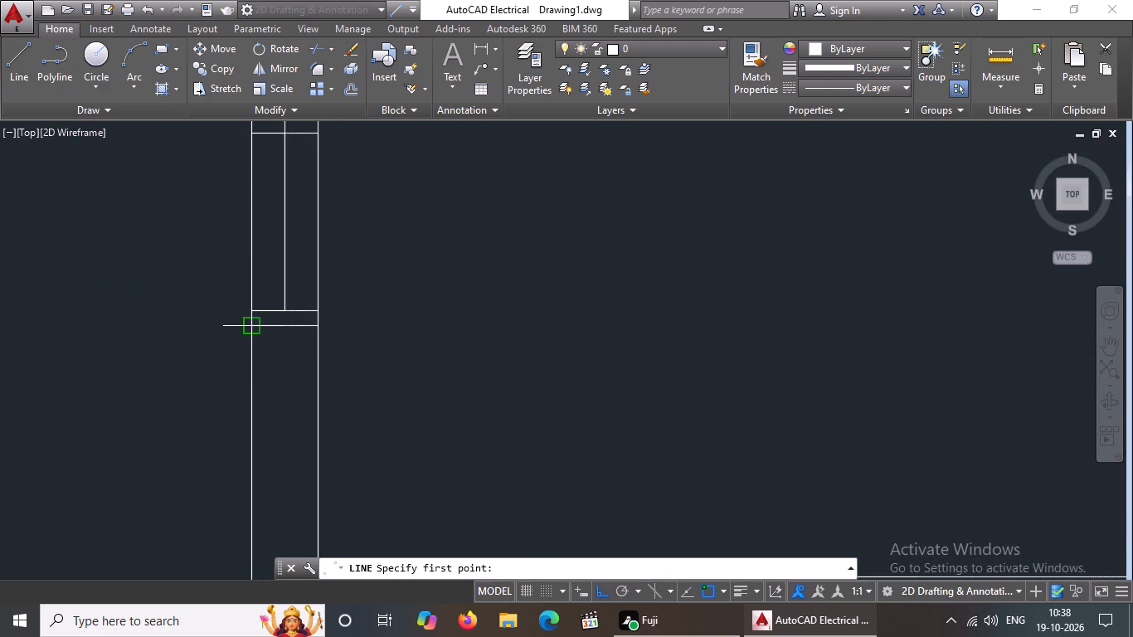
click(256, 327)
key(5)
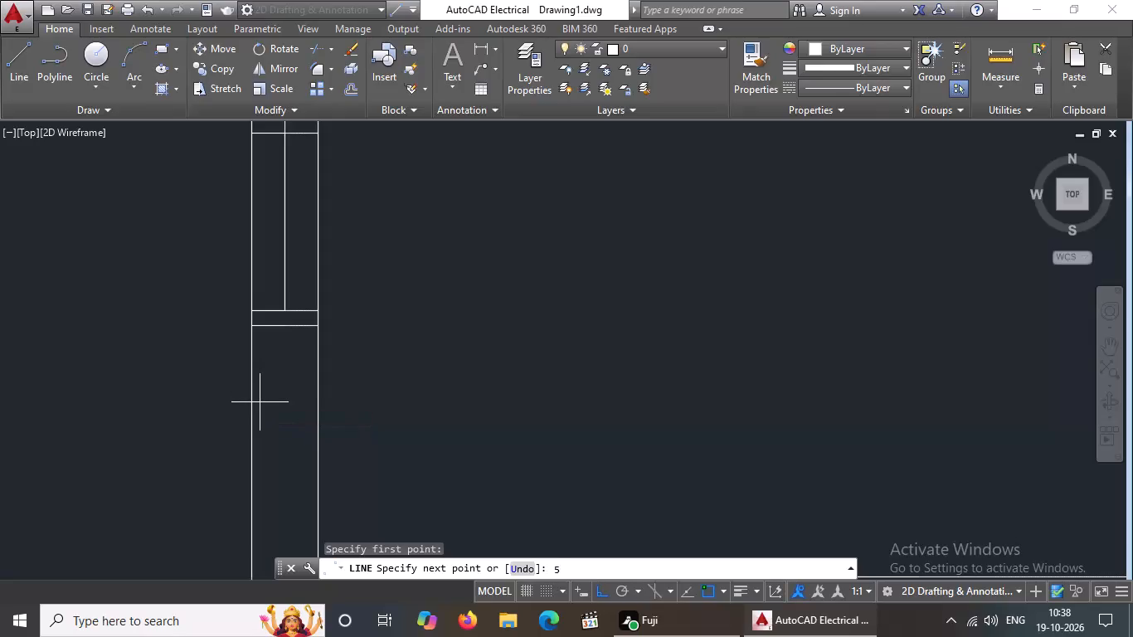
key(shift+quotedbl)
key(Return)
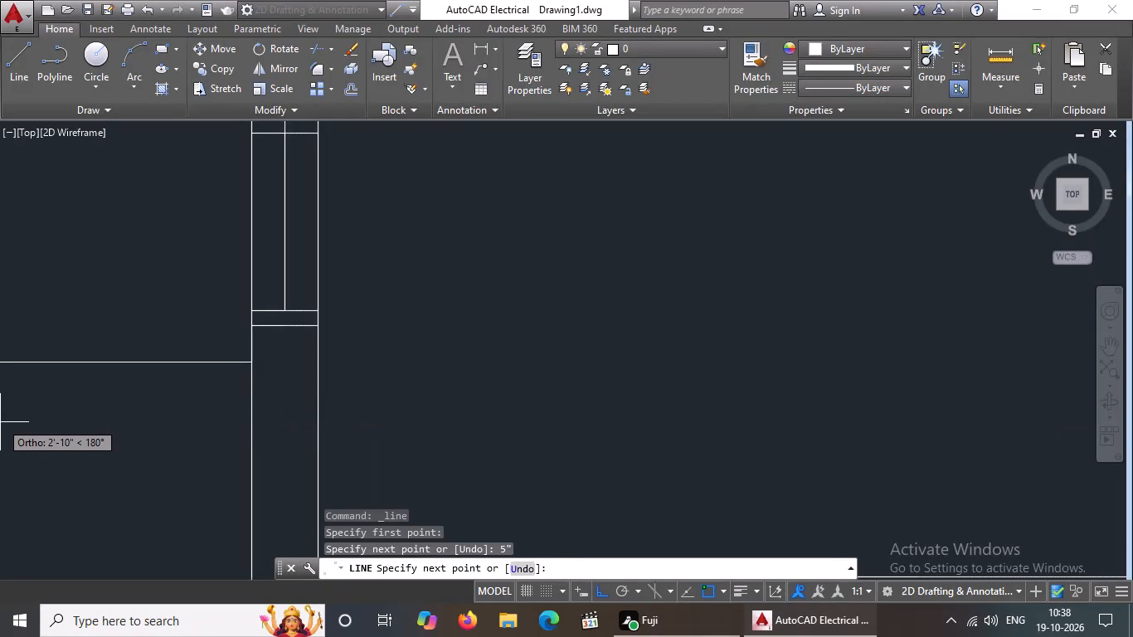
text(1')
key(Return)
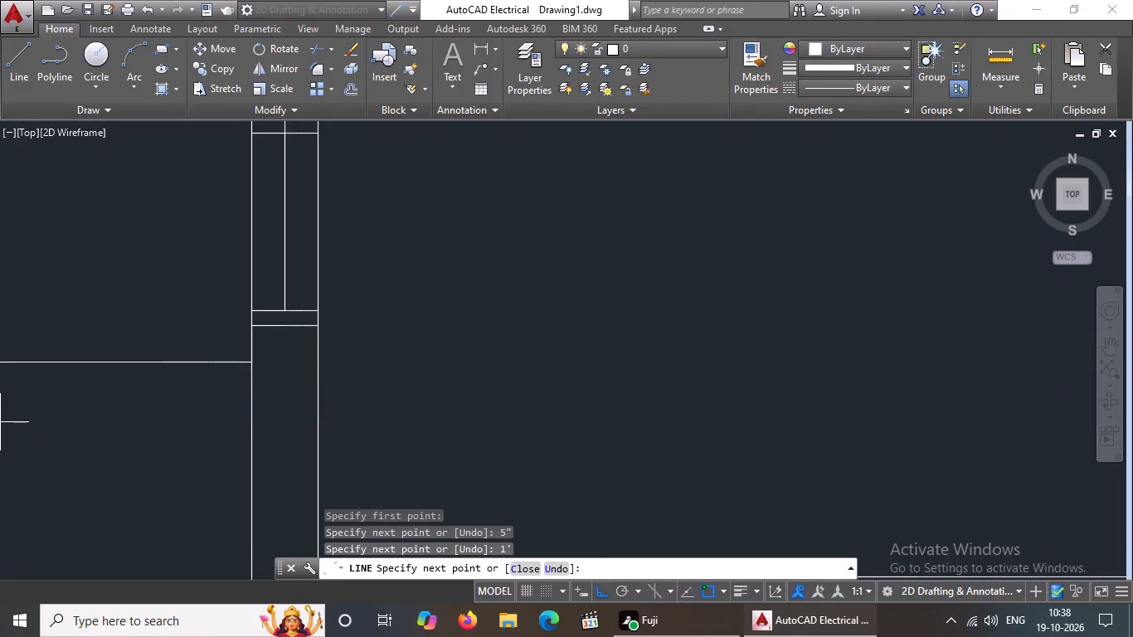
scroll(184, 346, down, 2)
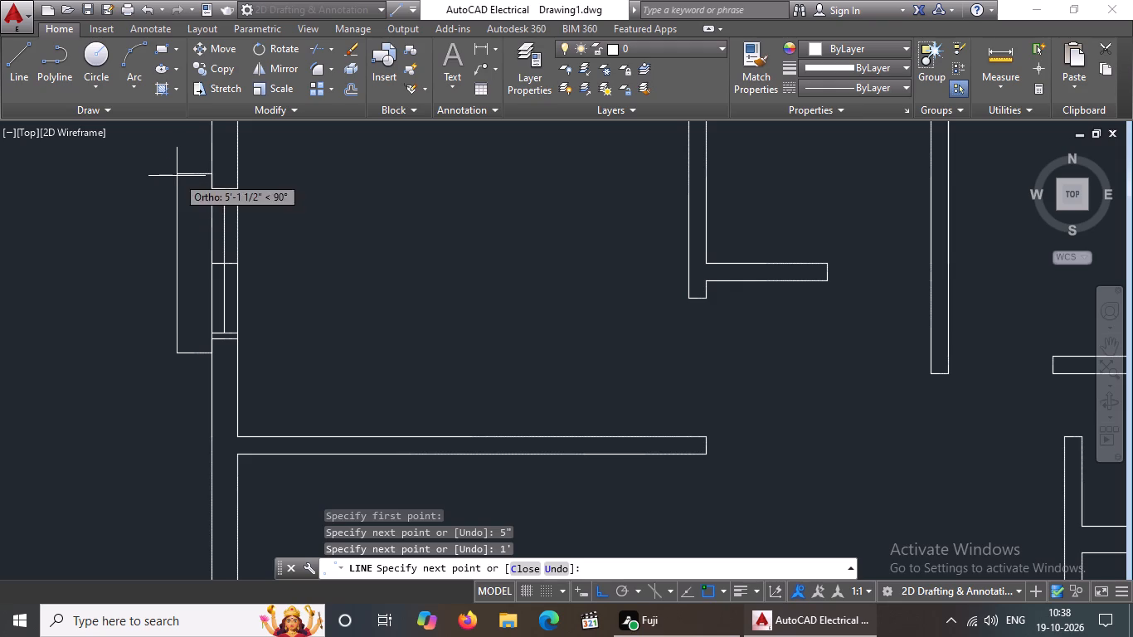
scroll(177, 173, up, 3)
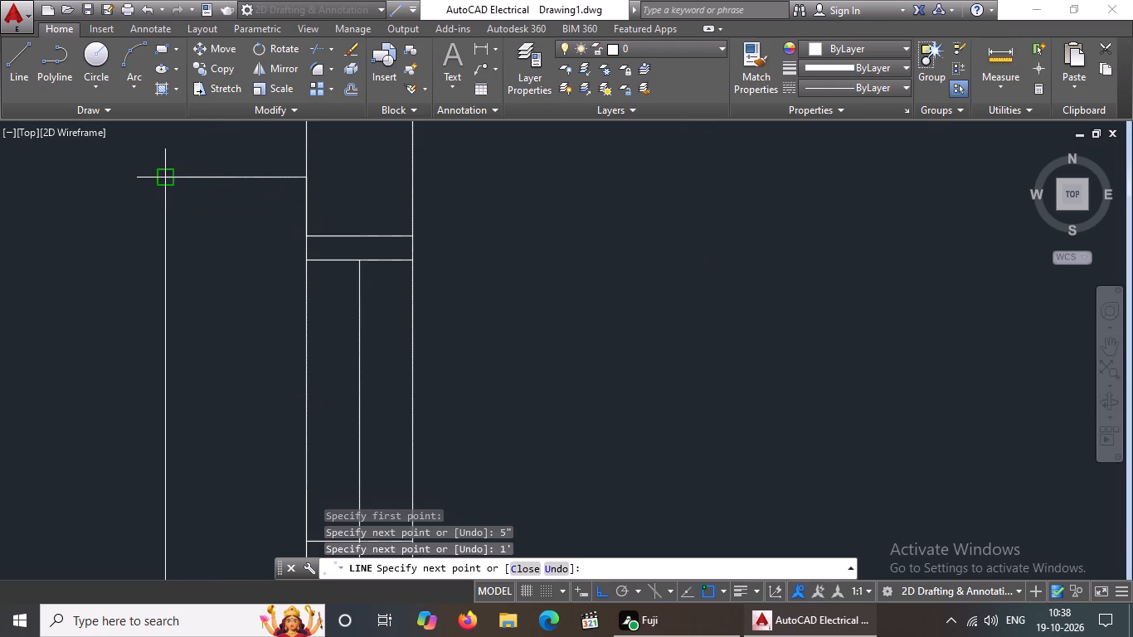
click(166, 176)
scroll(191, 179, down, 4)
key(Escape)
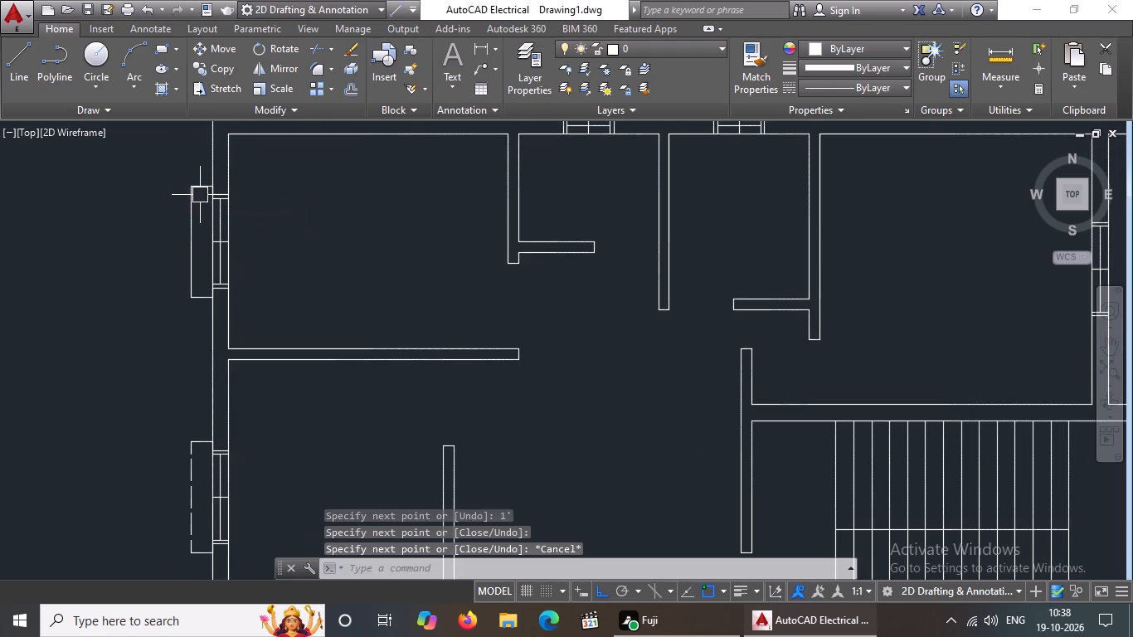
Set the linetype of the west wall's northern window projection outline to ACAD_ISO02W100.
scroll(166, 168, up, 2)
click(170, 177)
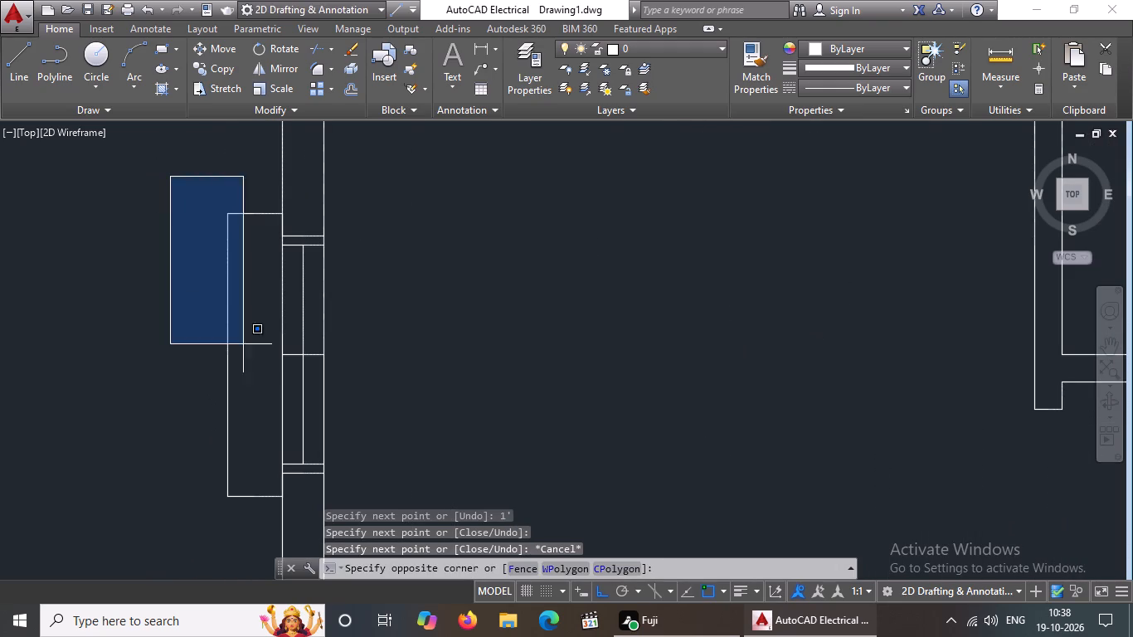
click(294, 522)
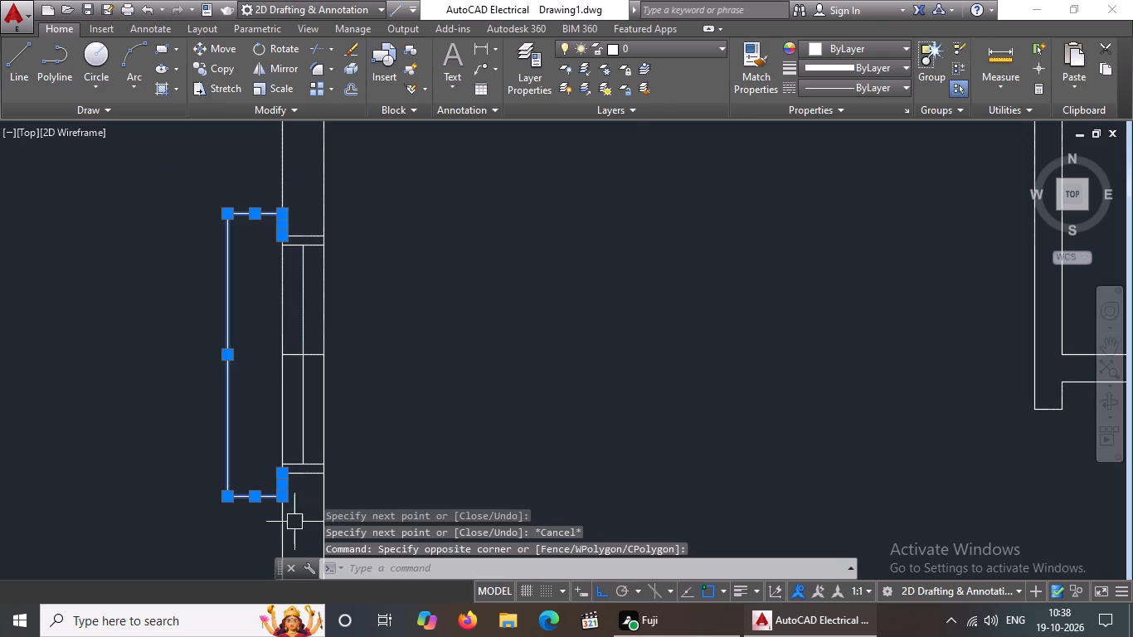
click(827, 88)
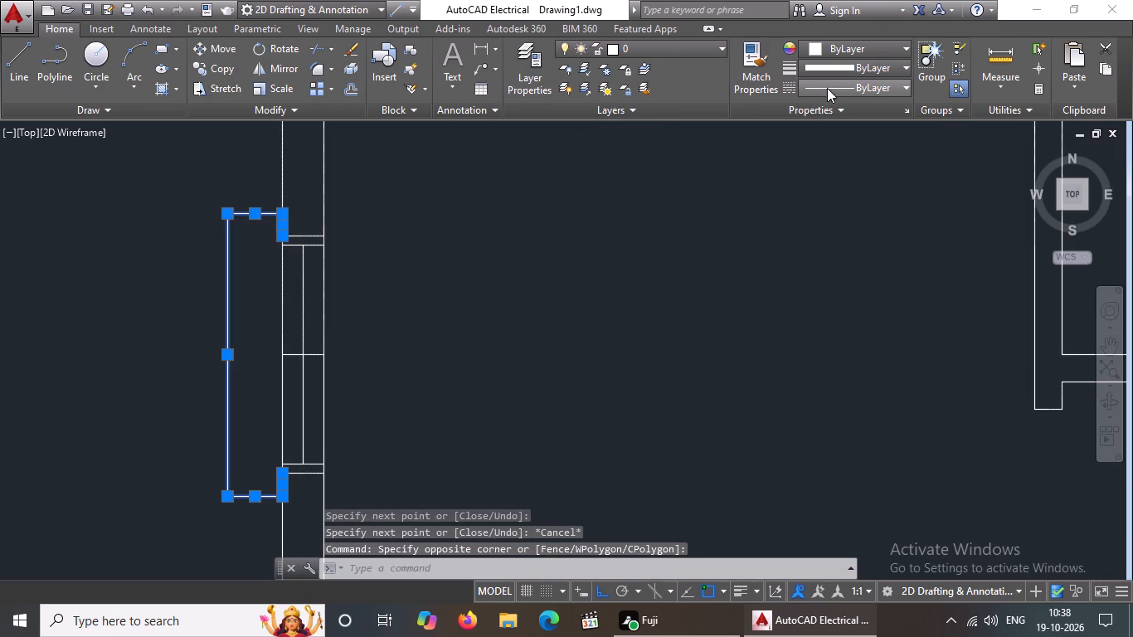
click(826, 148)
scroll(497, 284, down, 2)
key(Escape)
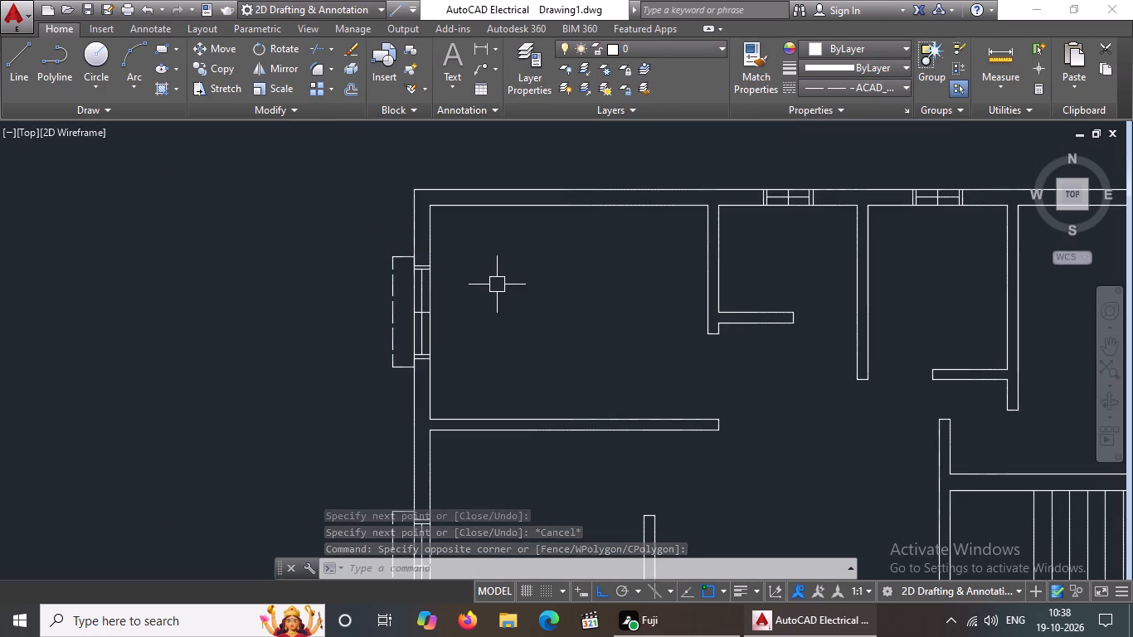
Draw a line from the outer west corner of the north wall's western window, 5" west and 1' north.
scroll(501, 284, down, 2)
middle_drag(503, 282, 441, 295)
scroll(604, 290, up, 3)
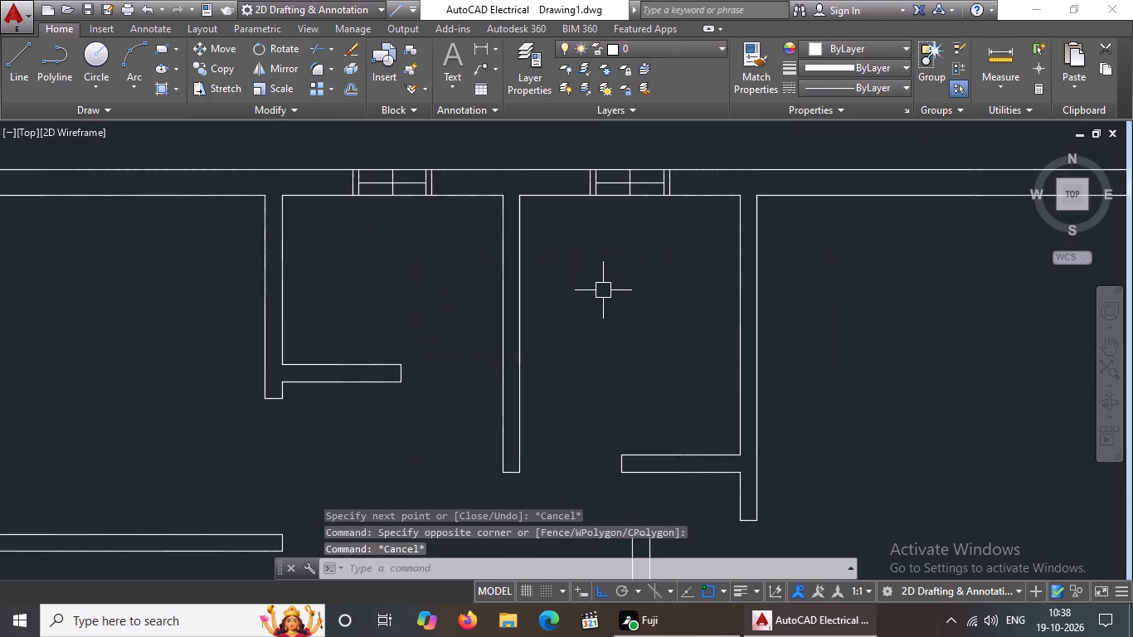
click(26, 74)
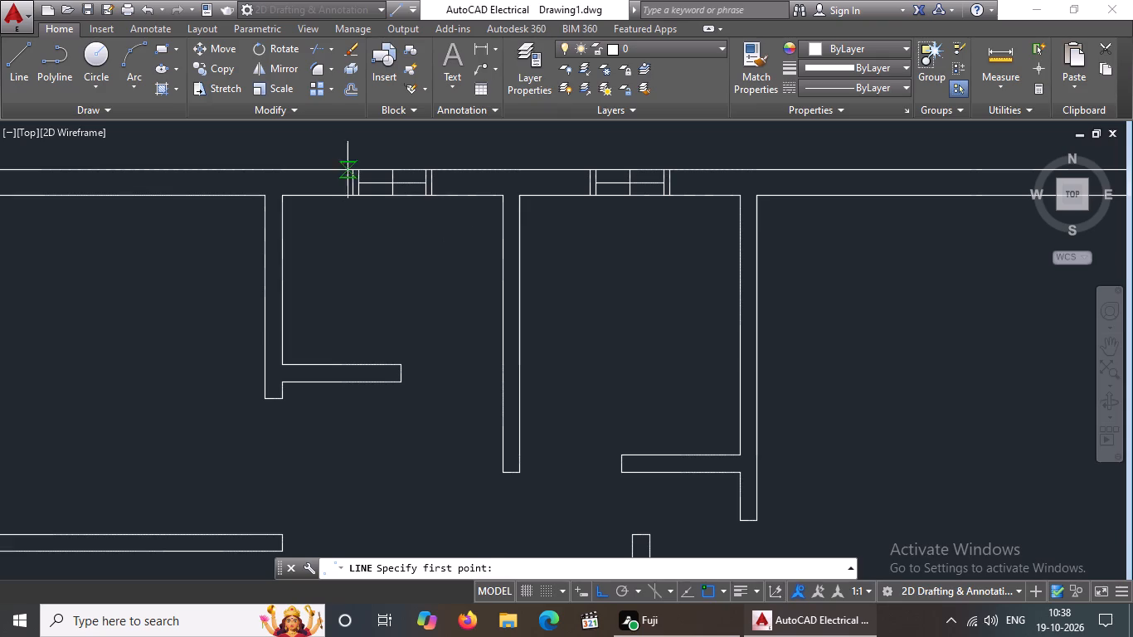
drag(353, 170, 345, 173)
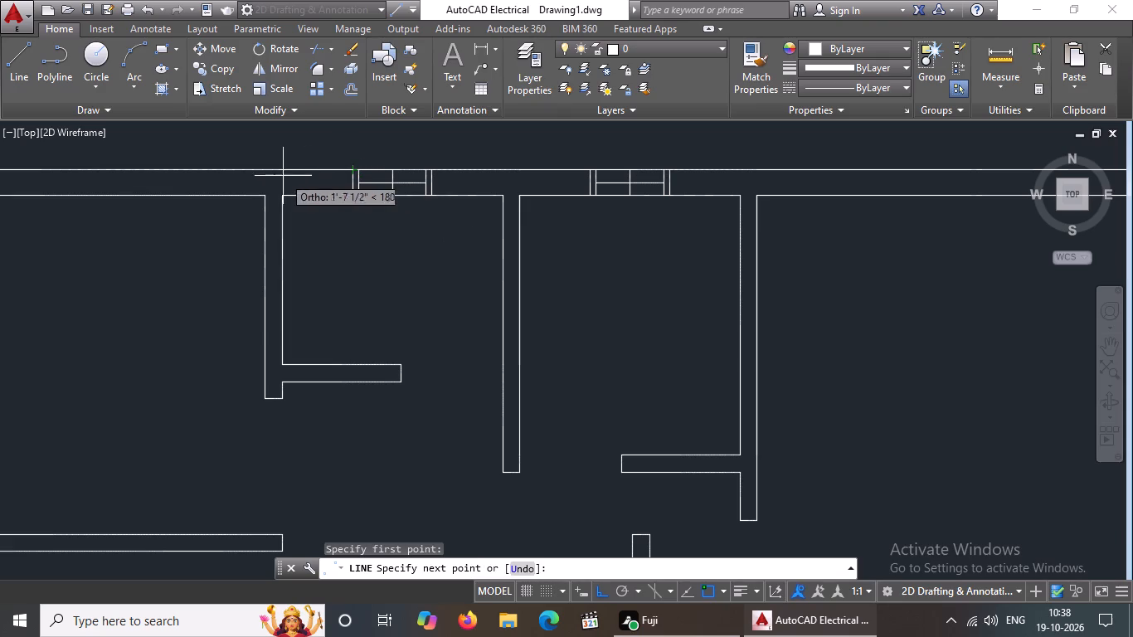
key(5)
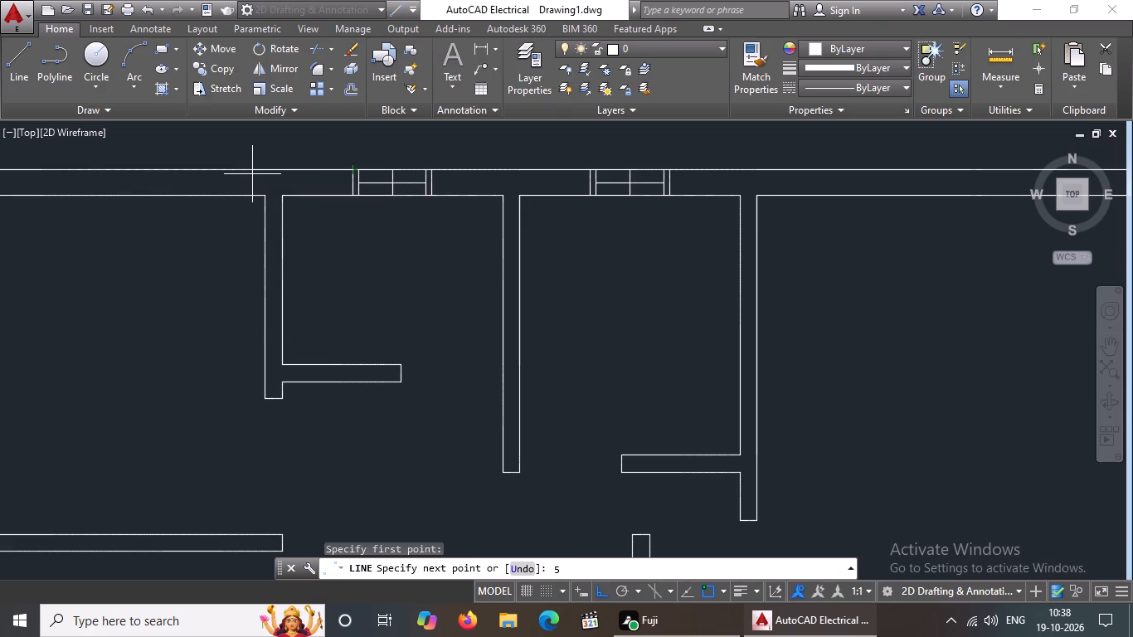
key(shift+quotedbl)
key(Return)
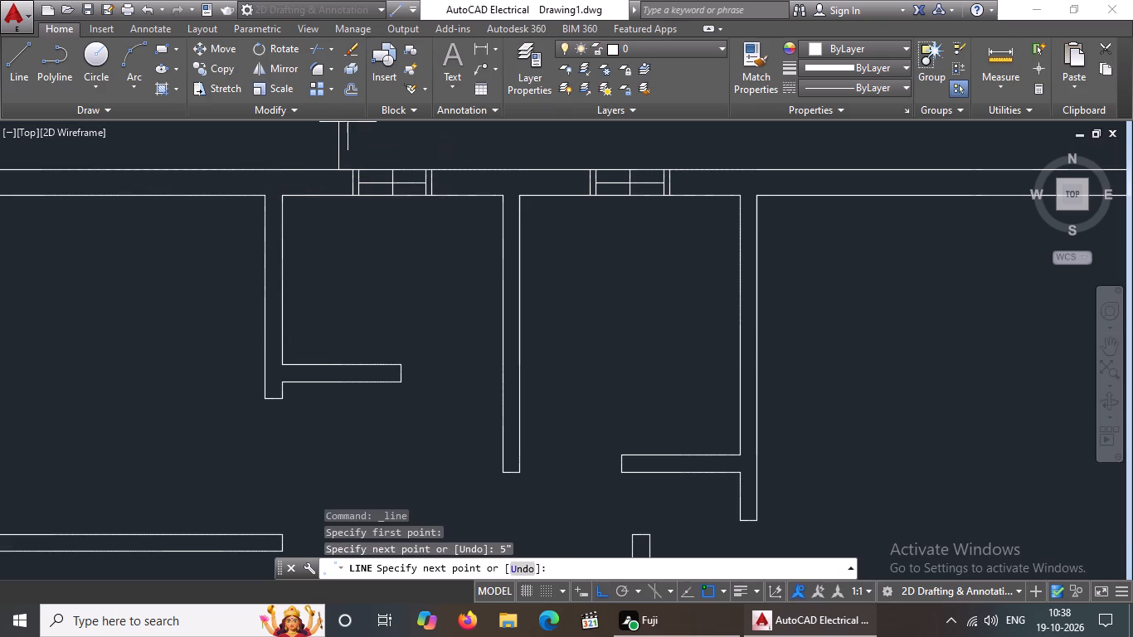
middle_drag(350, 158, 346, 315)
text(1')
key(Return)
key(Return)
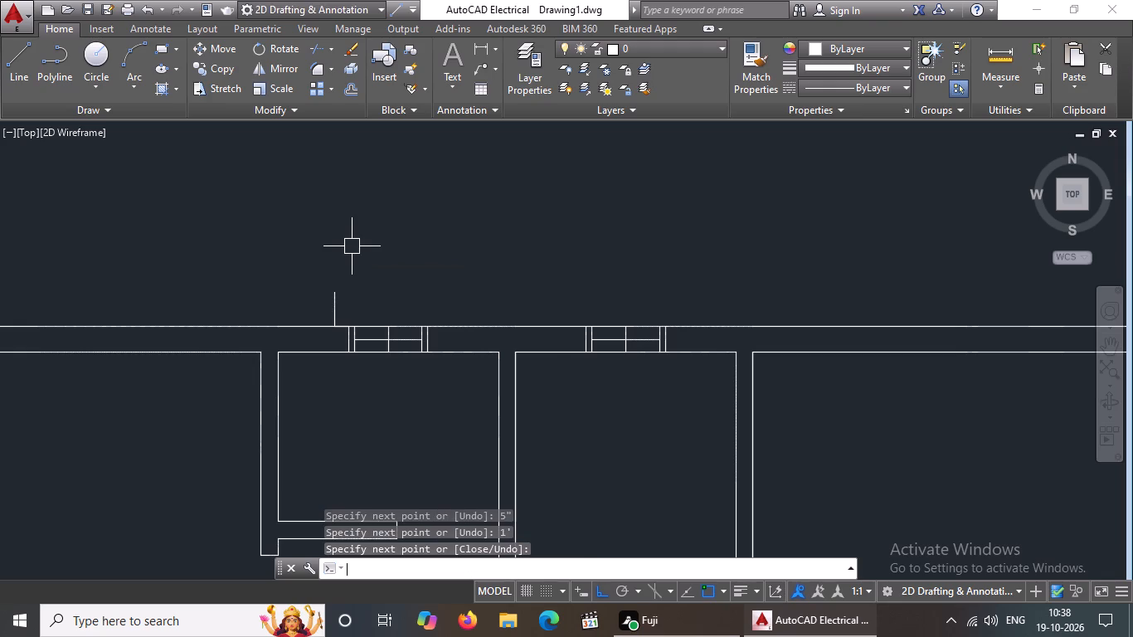
Draw a line from the western window's outer east corner, 5" east, 1' north, and west to the opposite projection's end.
click(21, 70)
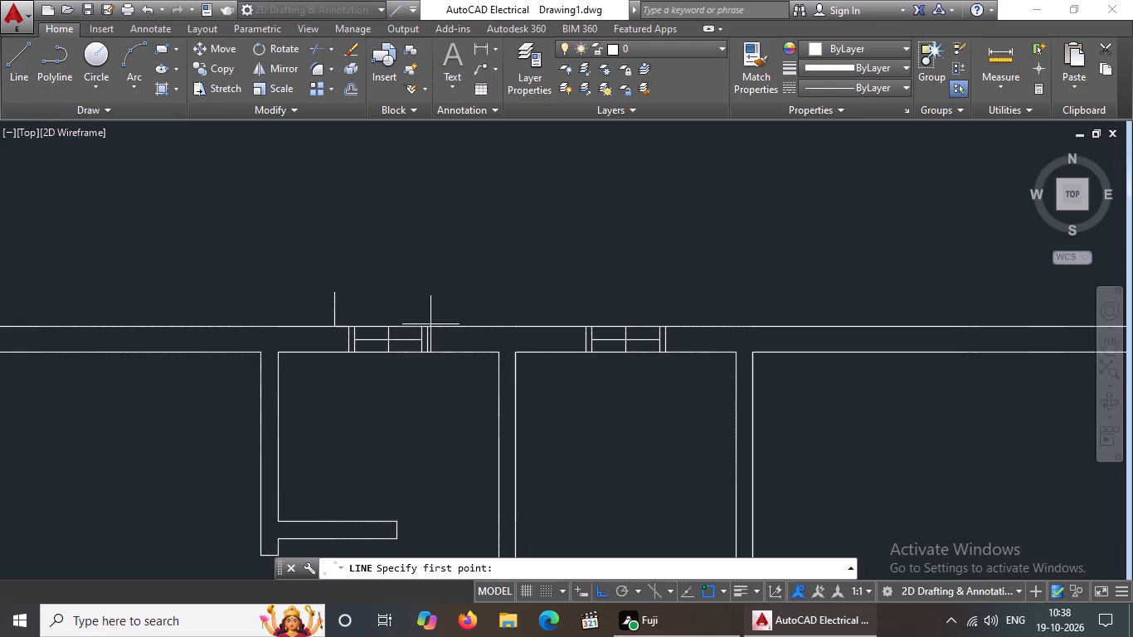
drag(425, 329, 445, 327)
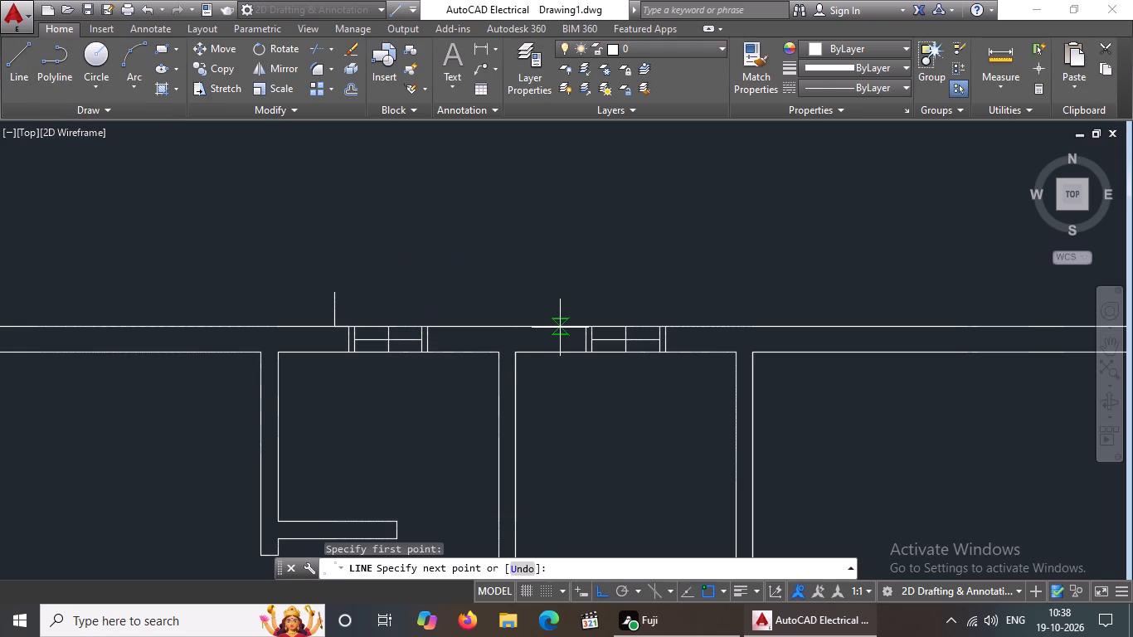
text(5")
key(Return)
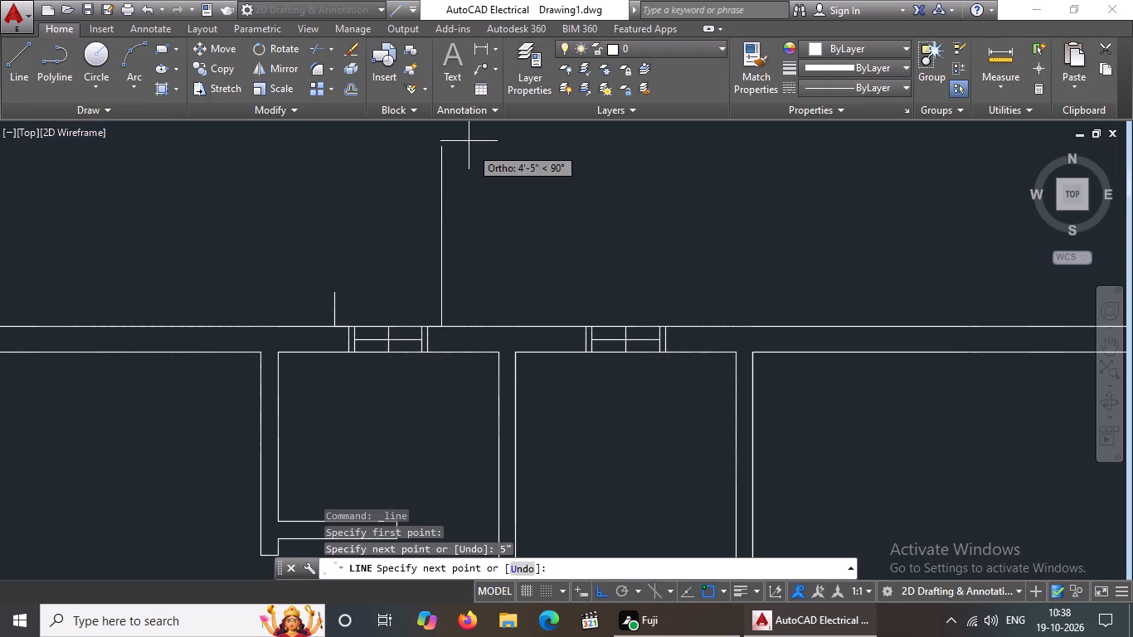
text(1')
key(Return)
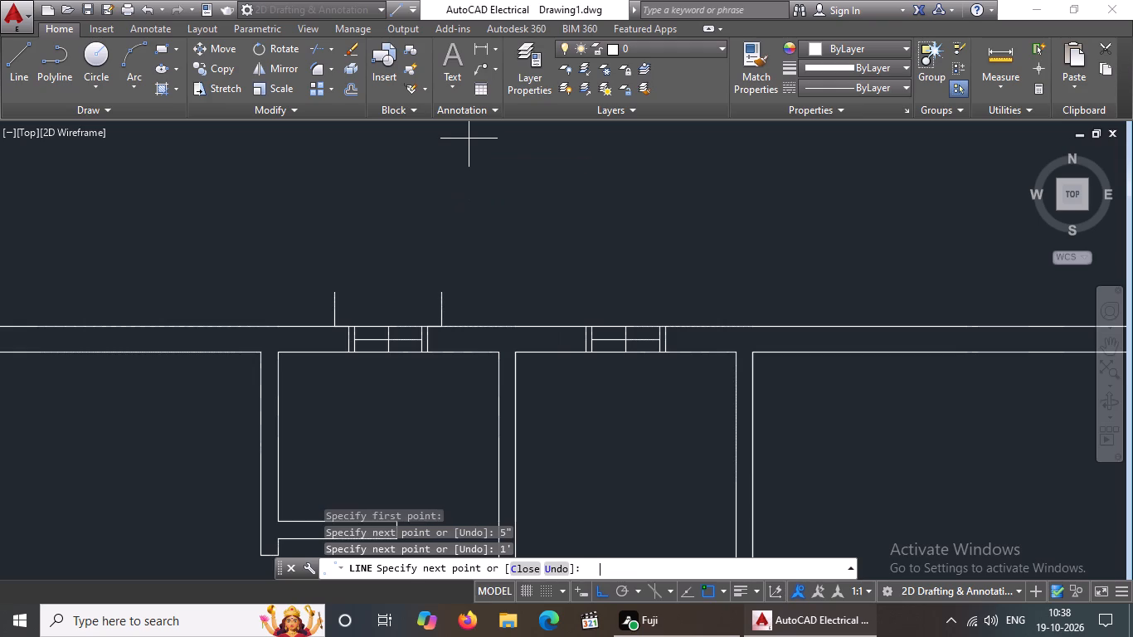
click(336, 294)
key(Escape)
Set the linetype of the north wall's western window projection outline to ACAD_ISO02W100.
scroll(411, 299, down, 2)
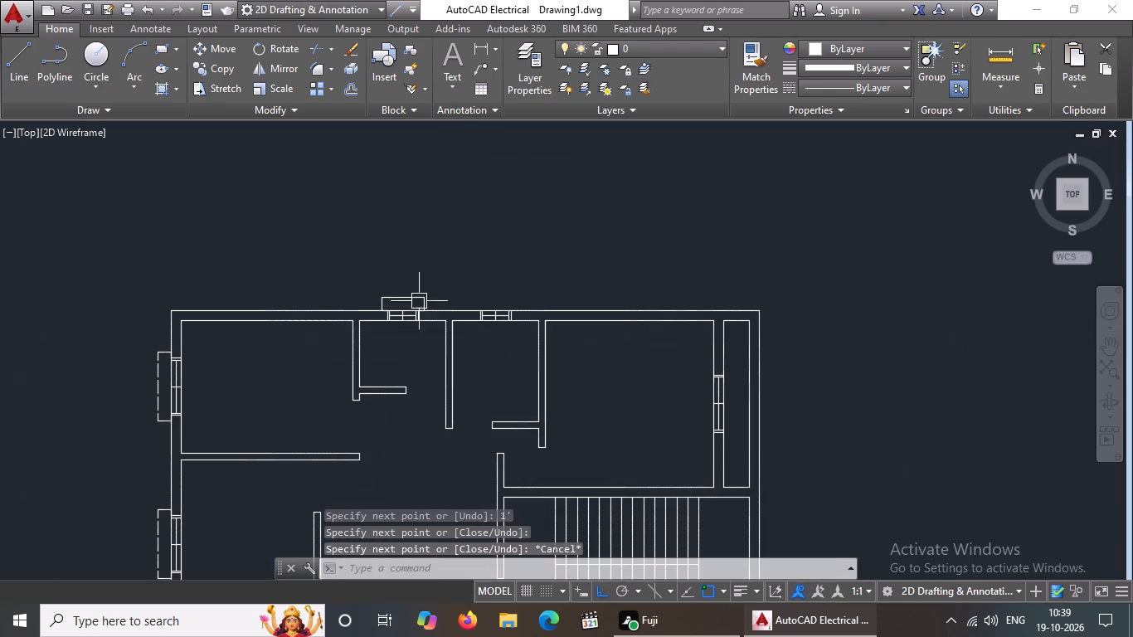
scroll(488, 312, up, 2)
click(163, 241)
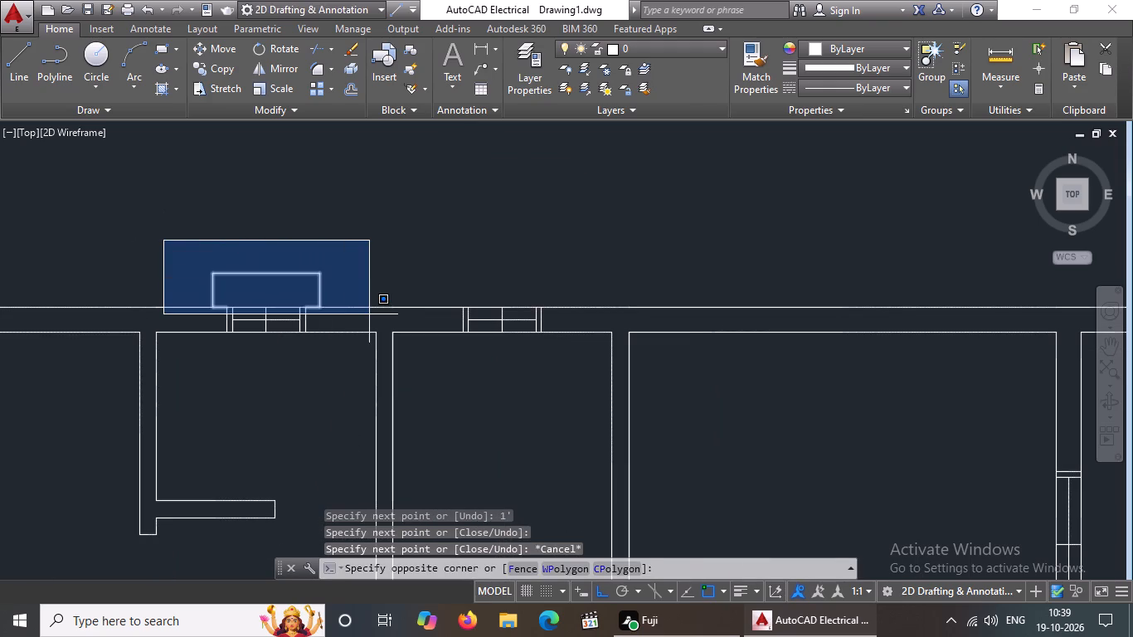
click(369, 316)
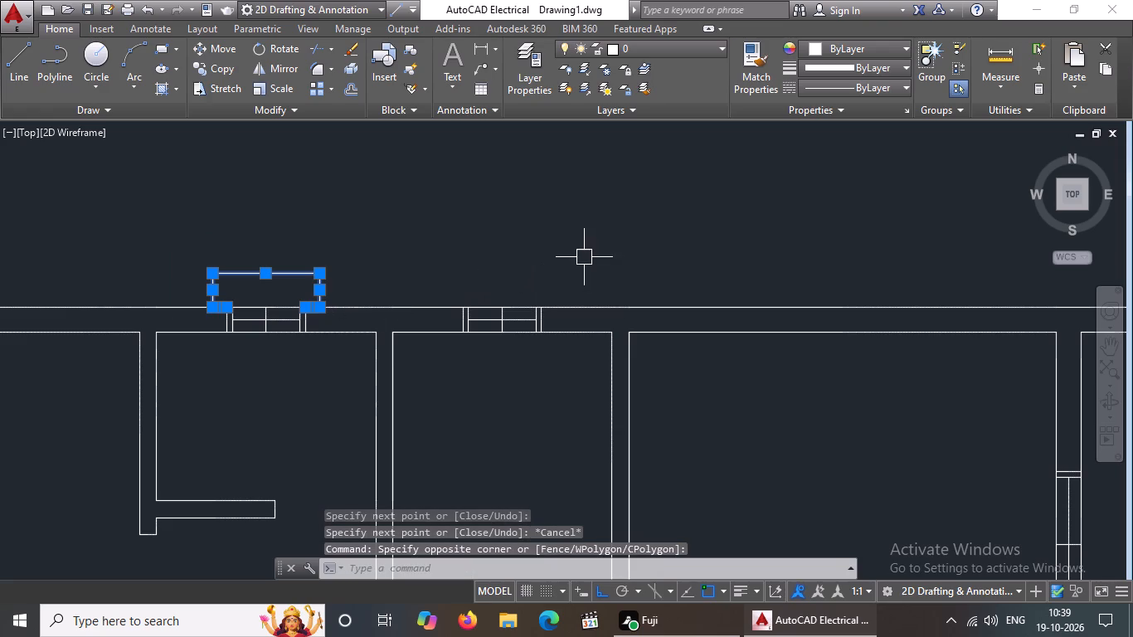
click(839, 90)
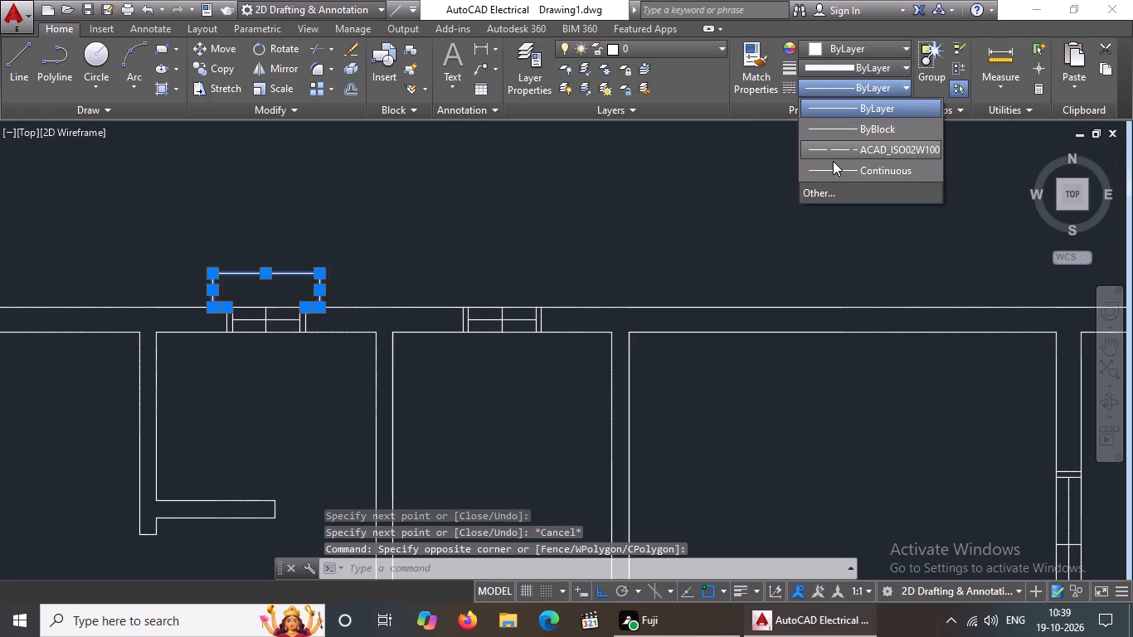
click(838, 148)
key(Escape)
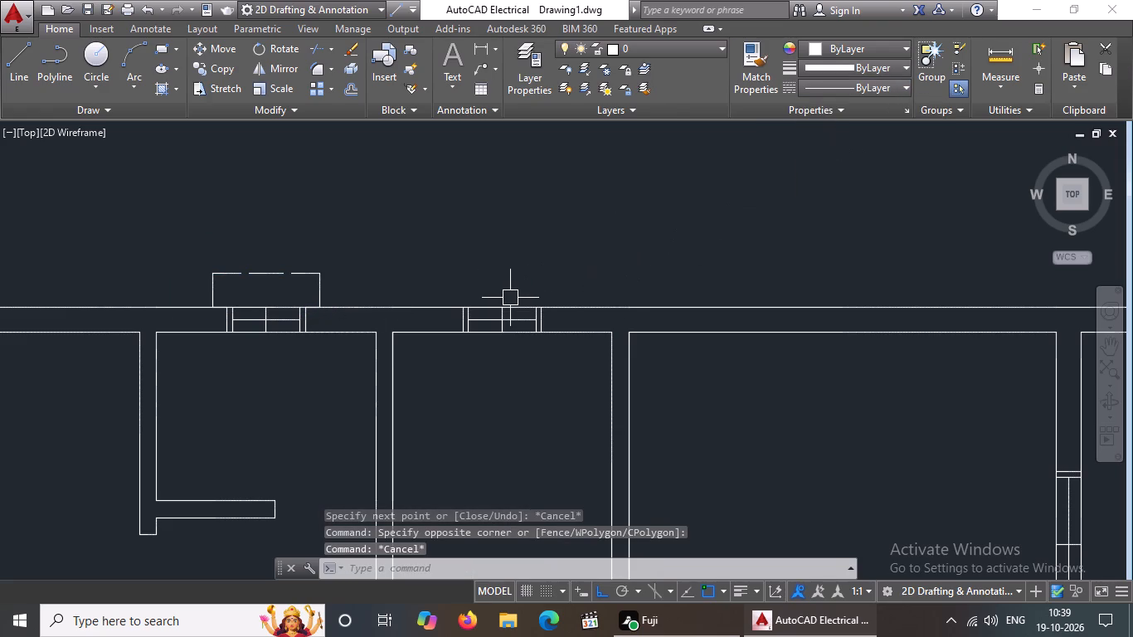
Draw a line from the outer west corner of the north wall's eastern window, 5" west and 1' north.
scroll(518, 301, down, 1)
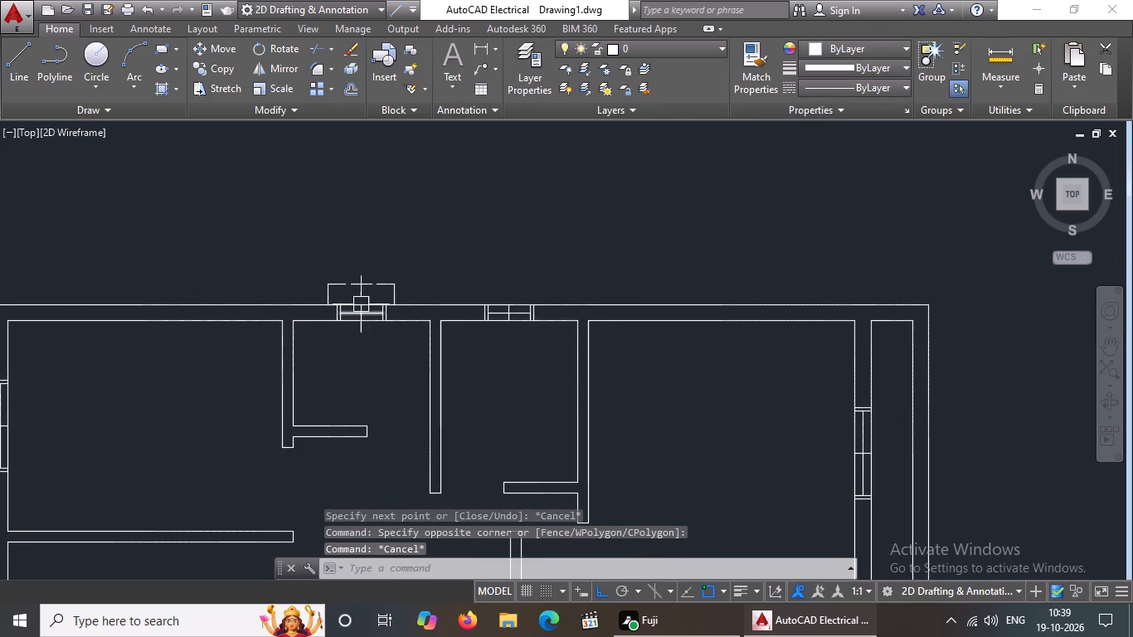
click(12, 65)
scroll(473, 304, up, 2)
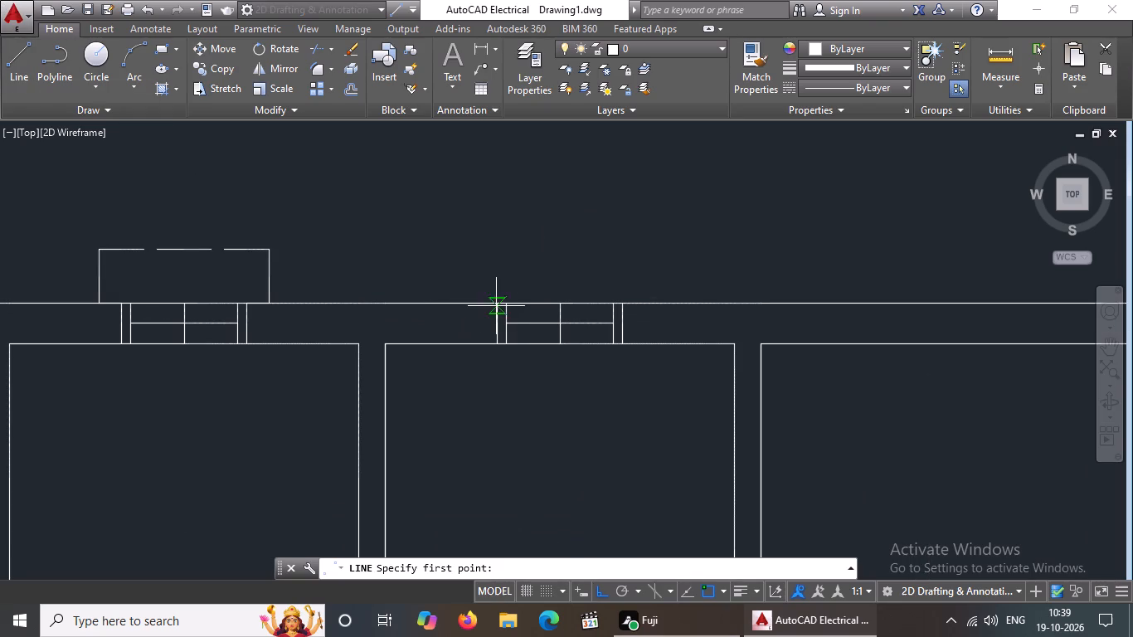
click(498, 299)
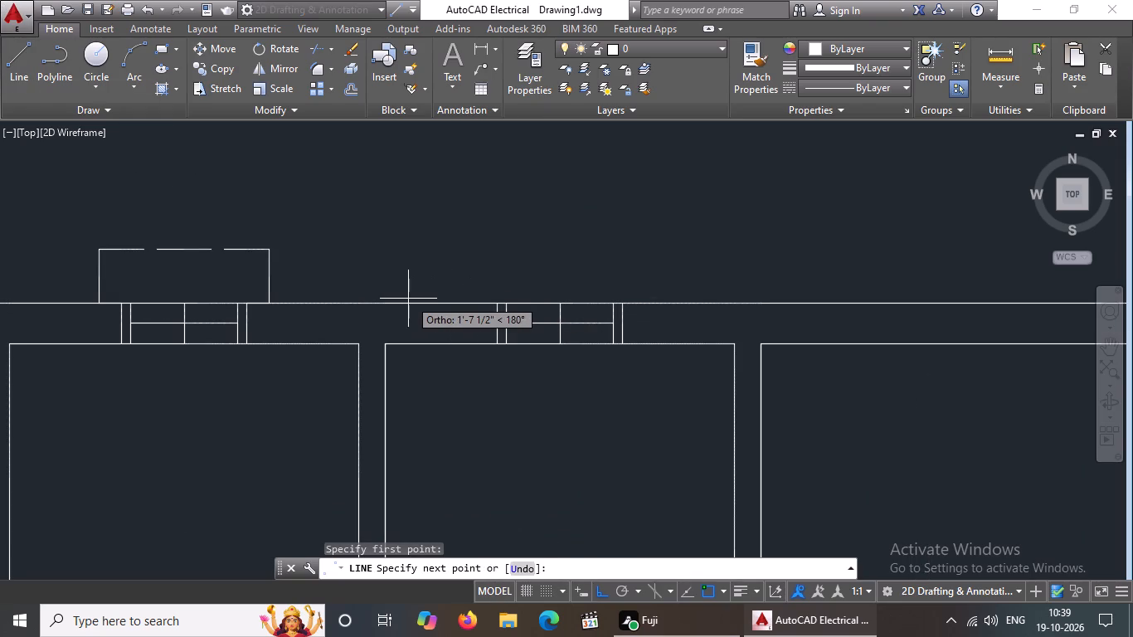
key(5)
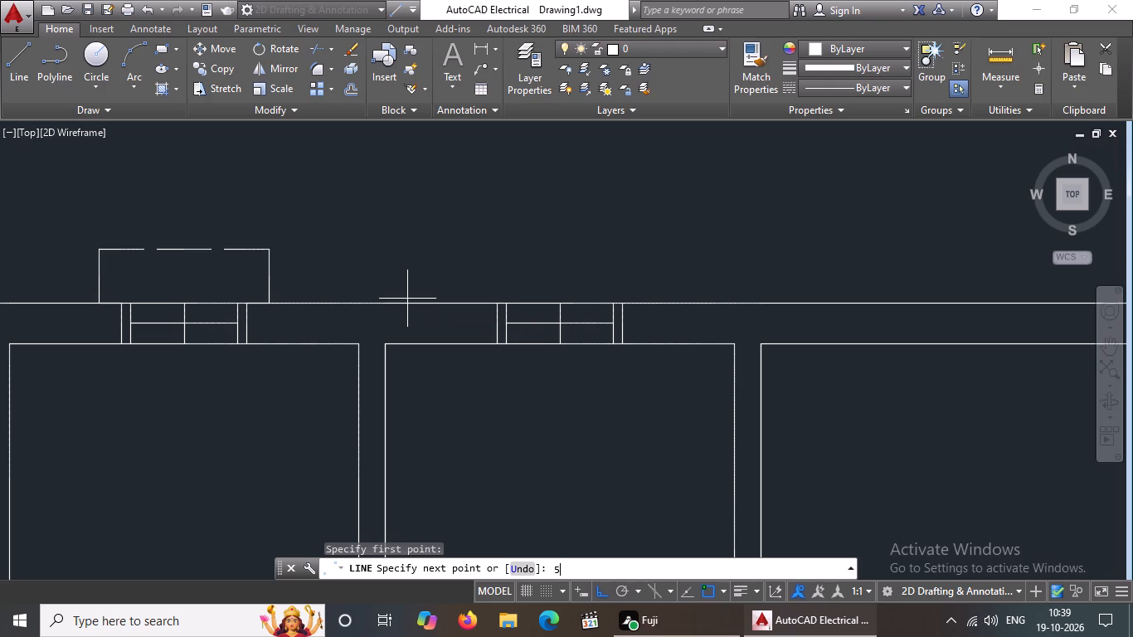
key(shift+quotedbl)
key(Return)
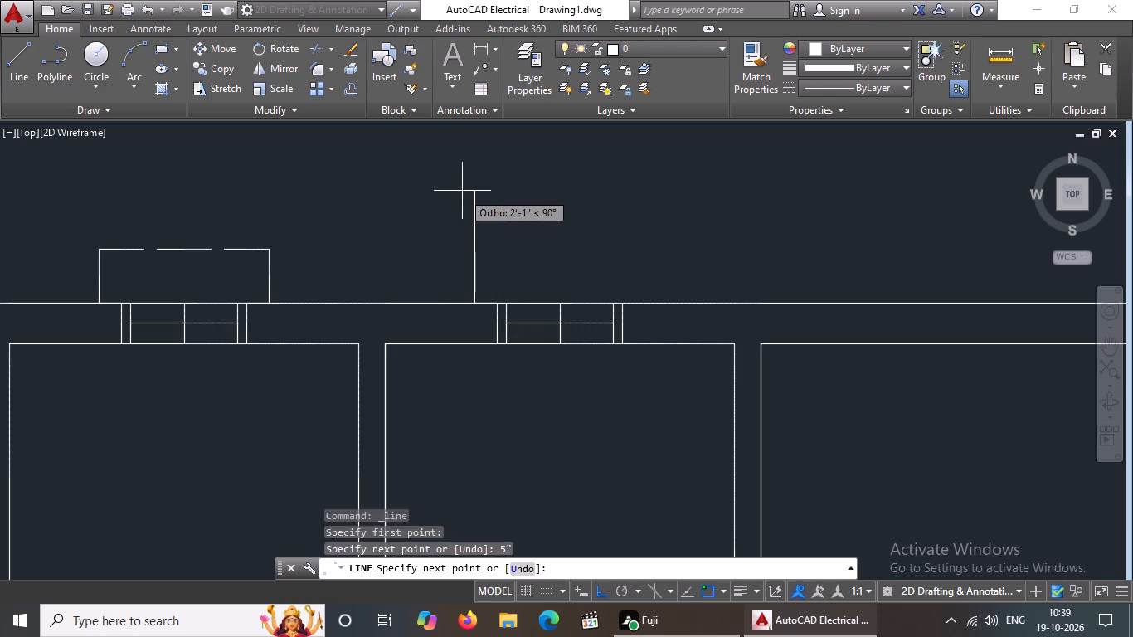
key(1)
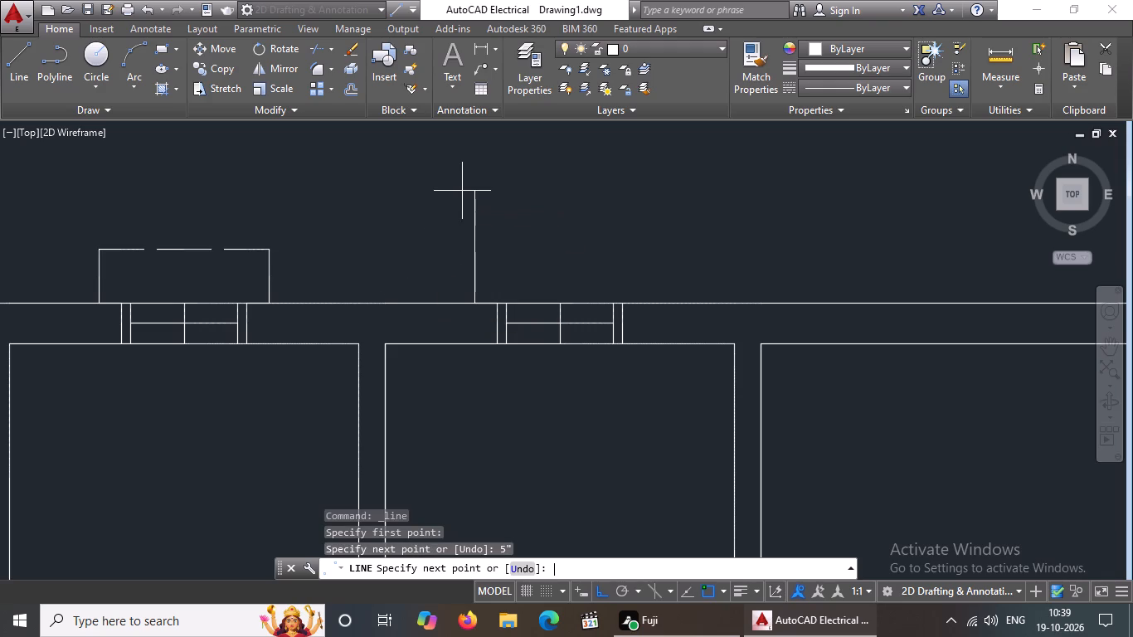
key(apostrophe)
key(Return)
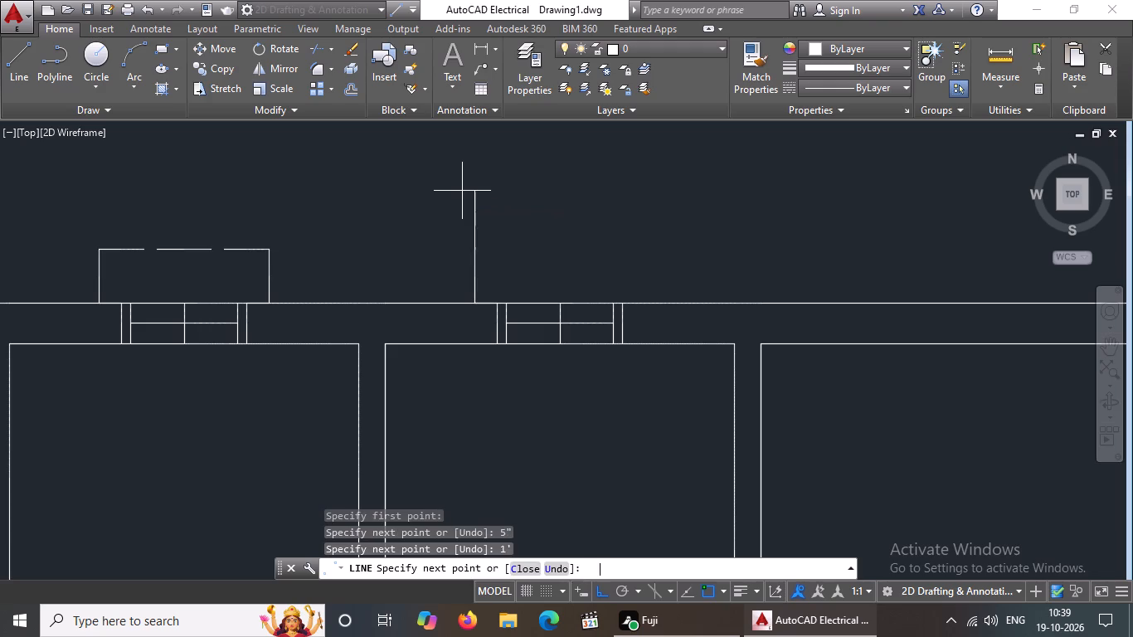
key(Return)
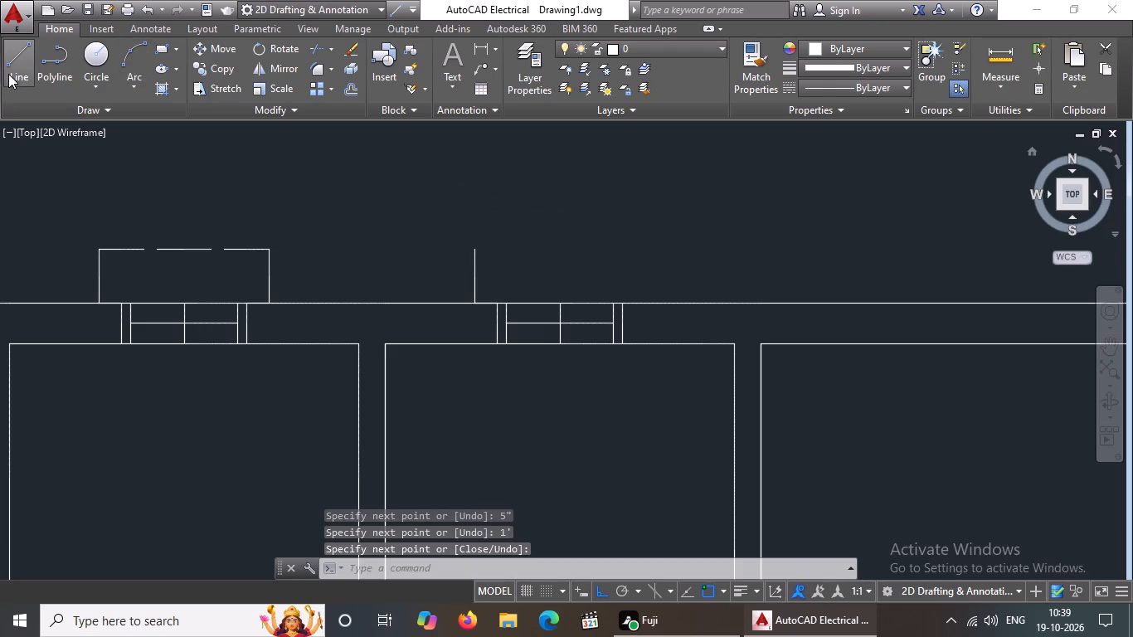
Draw a line from the eastern window's outer east corner, 5" east, 1' north, and west to the opposite projection's end.
click(9, 72)
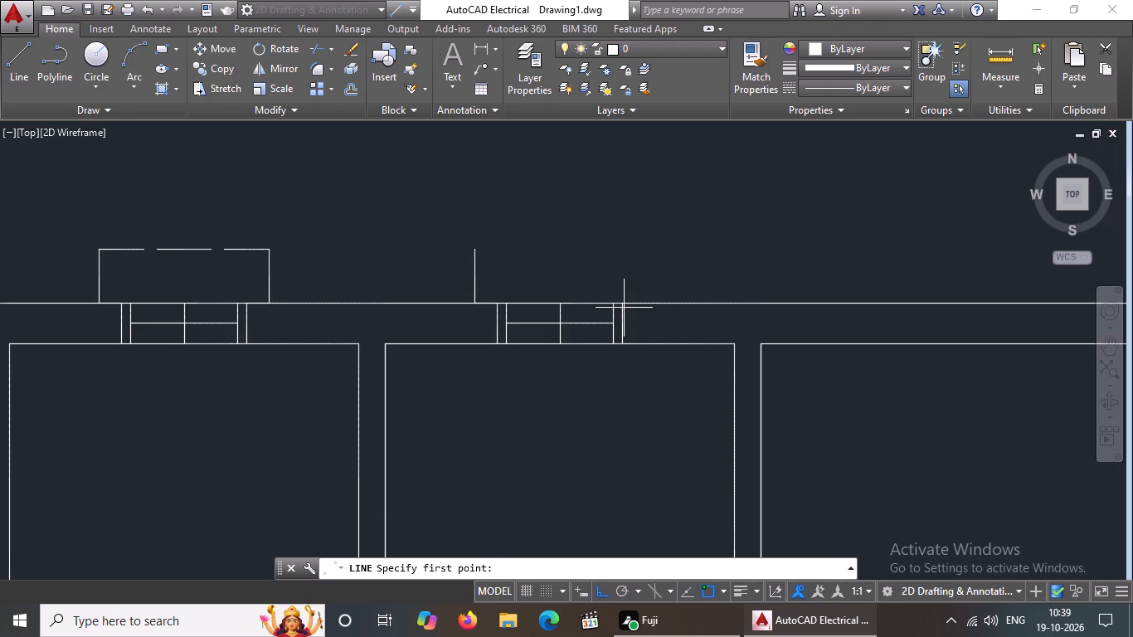
click(623, 302)
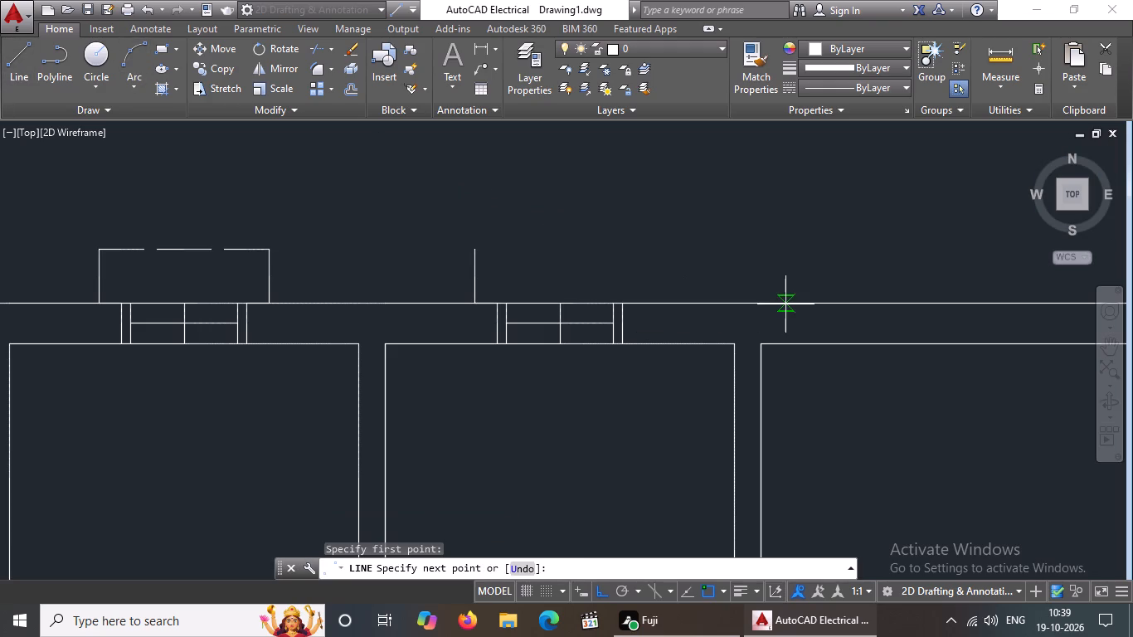
key(5)
key(shift+quotedbl)
key(Return)
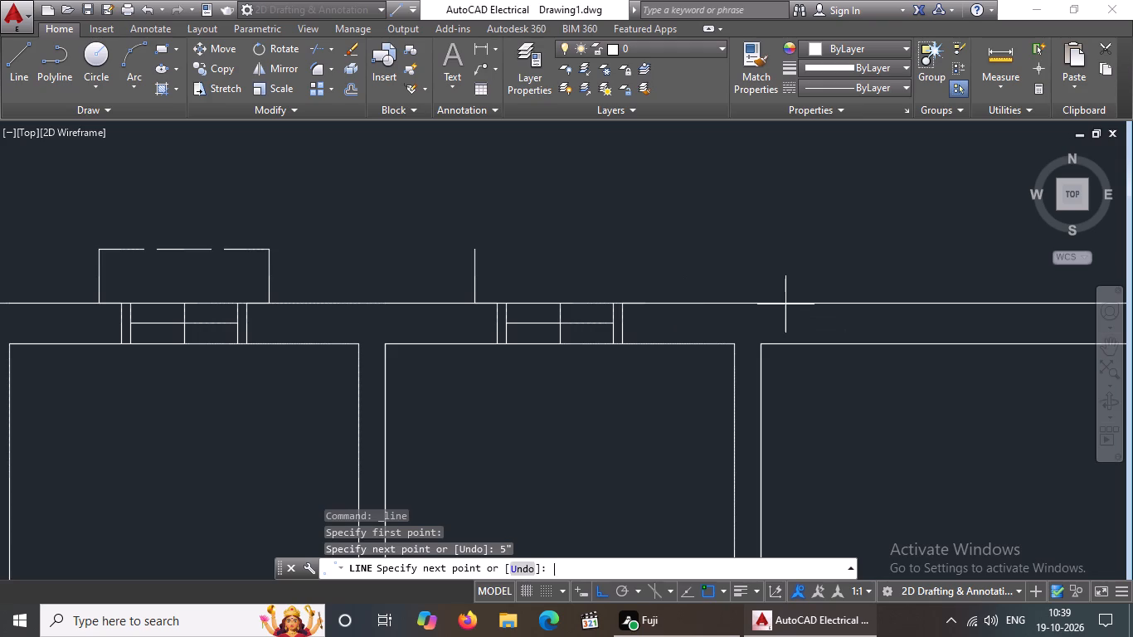
text(1')
key(Return)
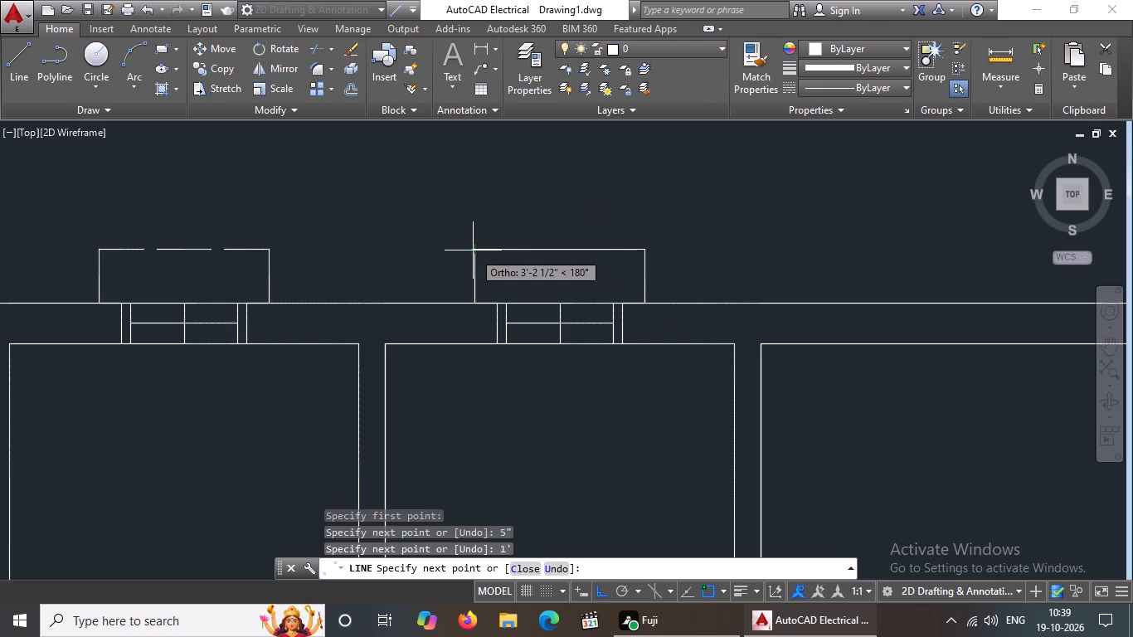
click(474, 250)
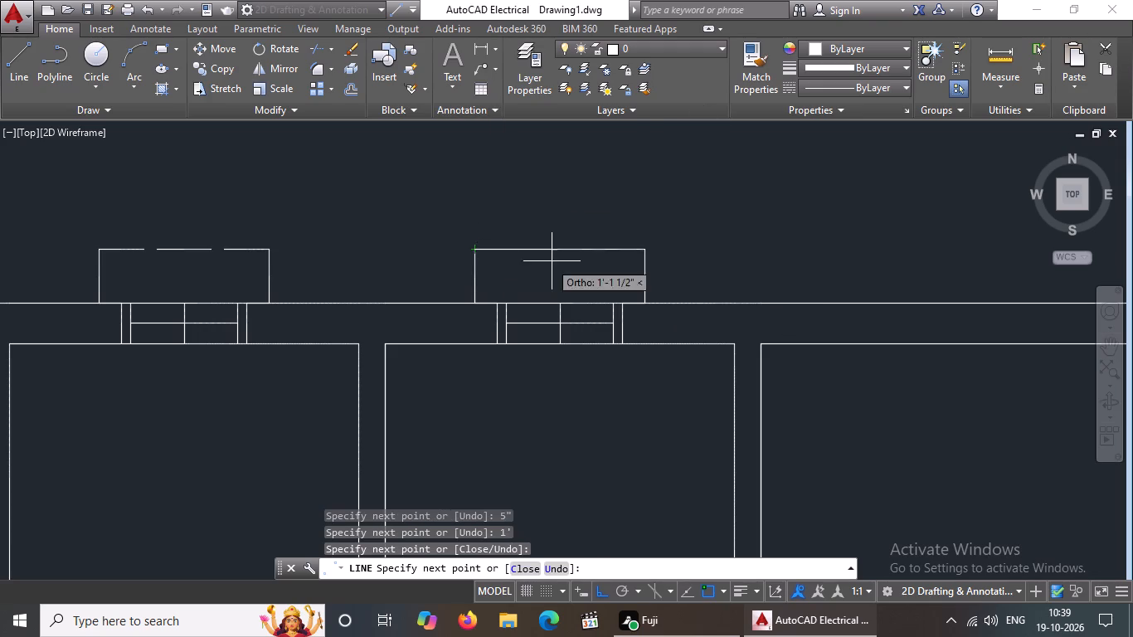
scroll(578, 252, down, 3)
key(Escape)
Set the linetype of the north wall's eastern window projection outline to ACAD_ISO02W100.
scroll(584, 249, up, 3)
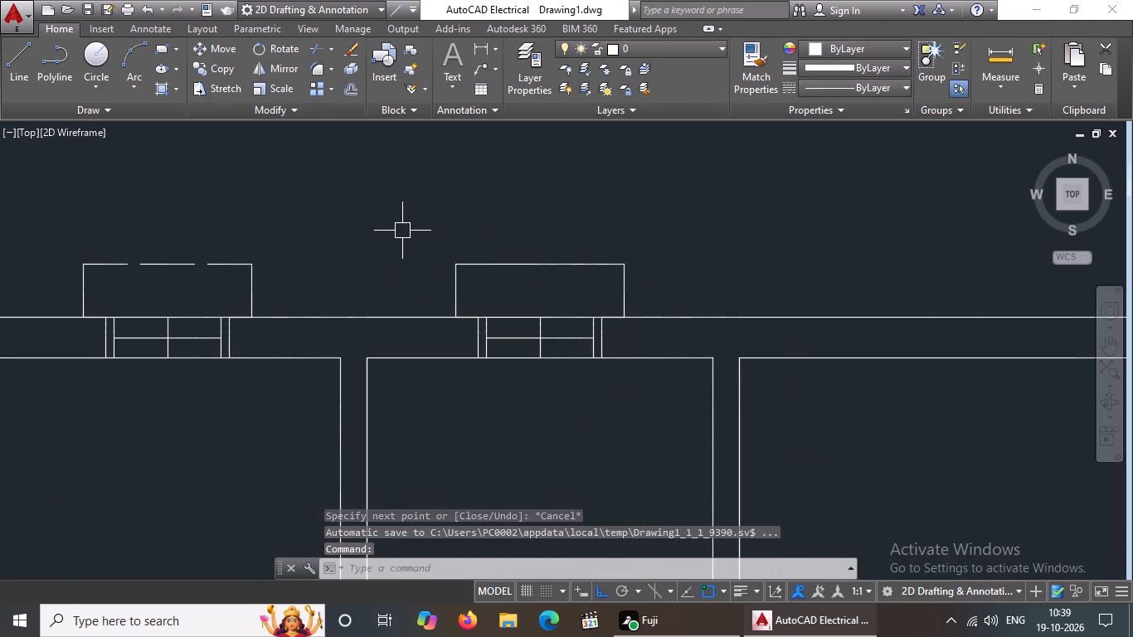
click(400, 220)
click(635, 330)
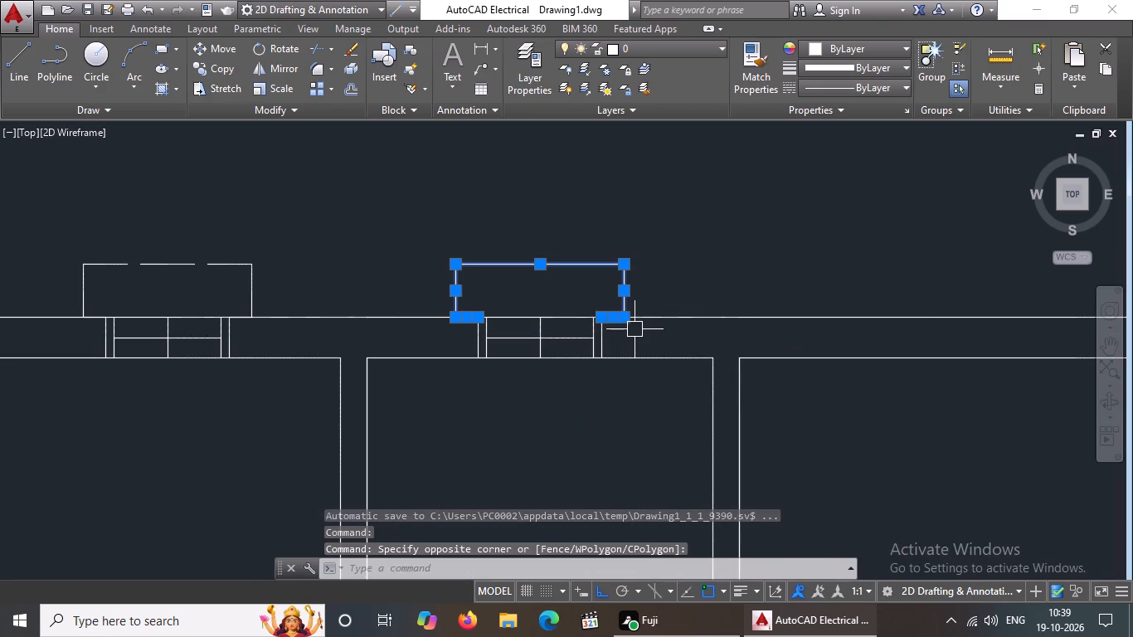
click(879, 91)
click(873, 148)
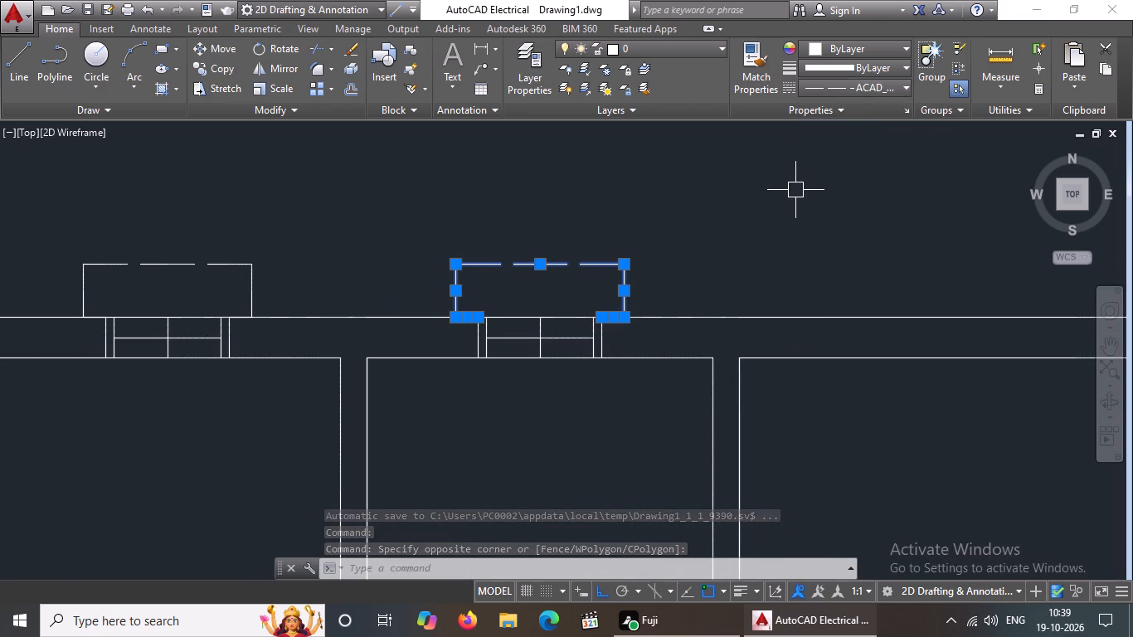
key(Escape)
Draw a line from the outer south corner of the east room's window, 5" south and 1' east.
scroll(795, 190, down, 3)
middle_drag(876, 314, 710, 300)
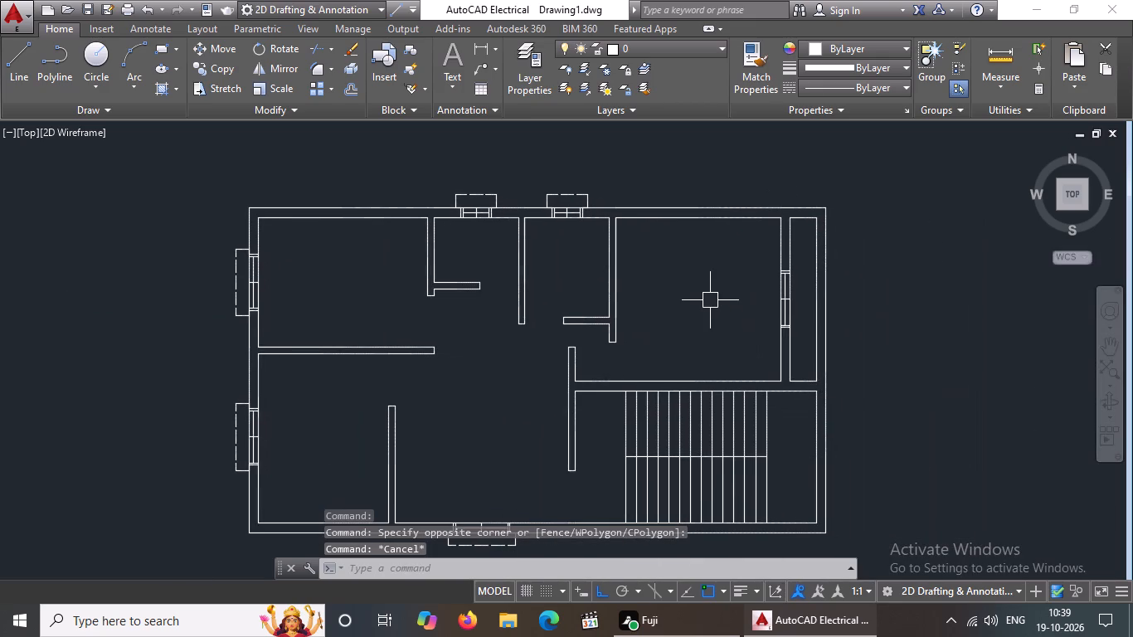
scroll(779, 298, up, 2)
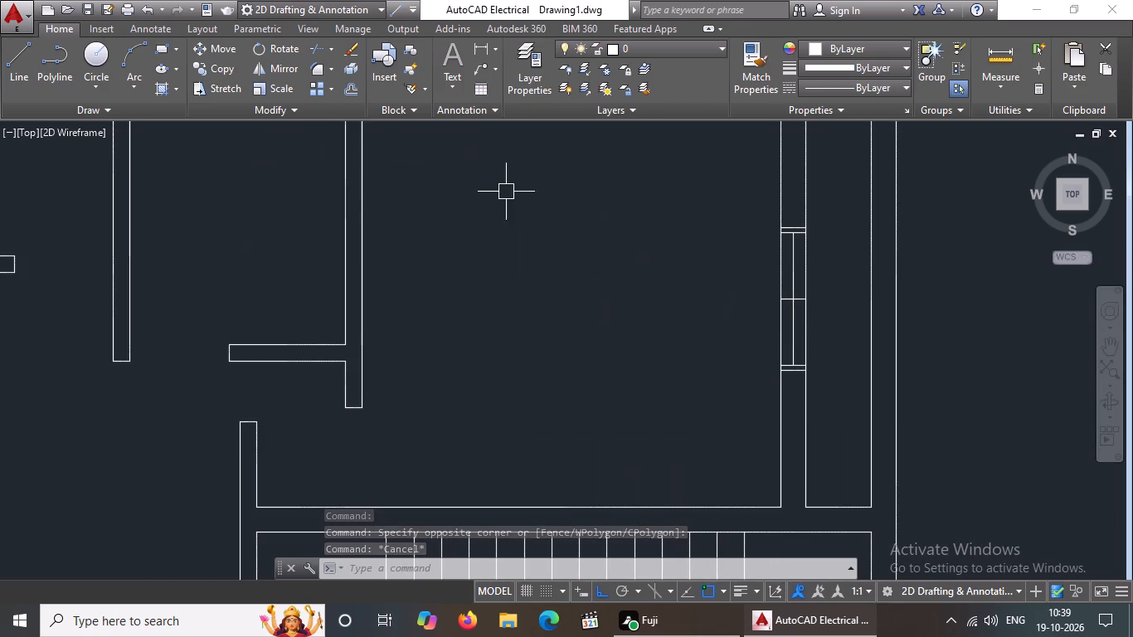
click(23, 69)
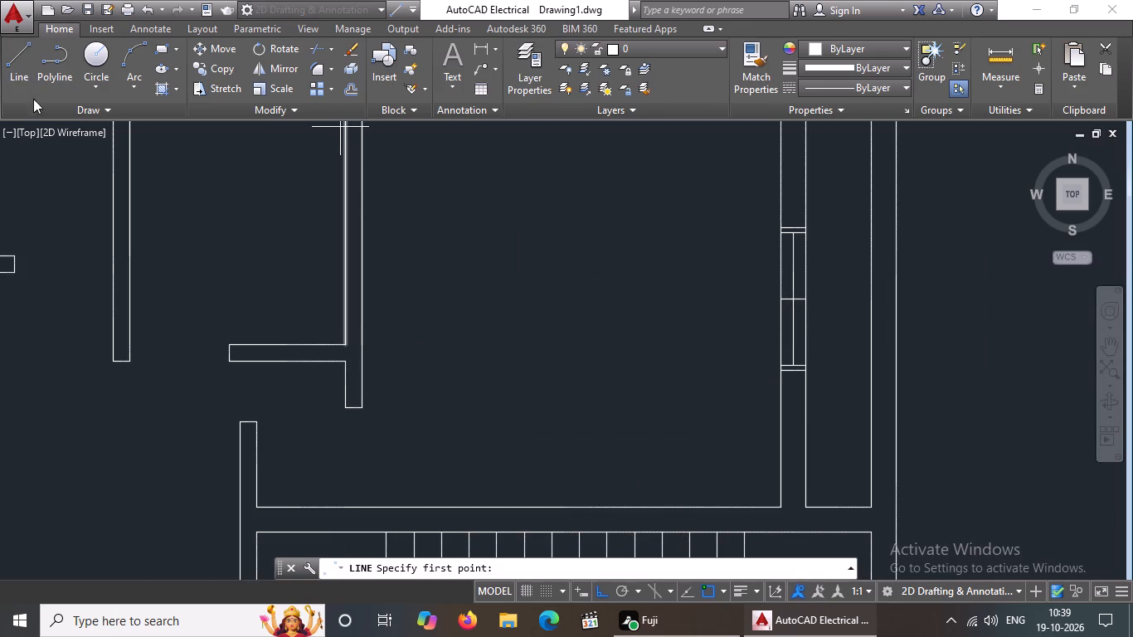
click(805, 371)
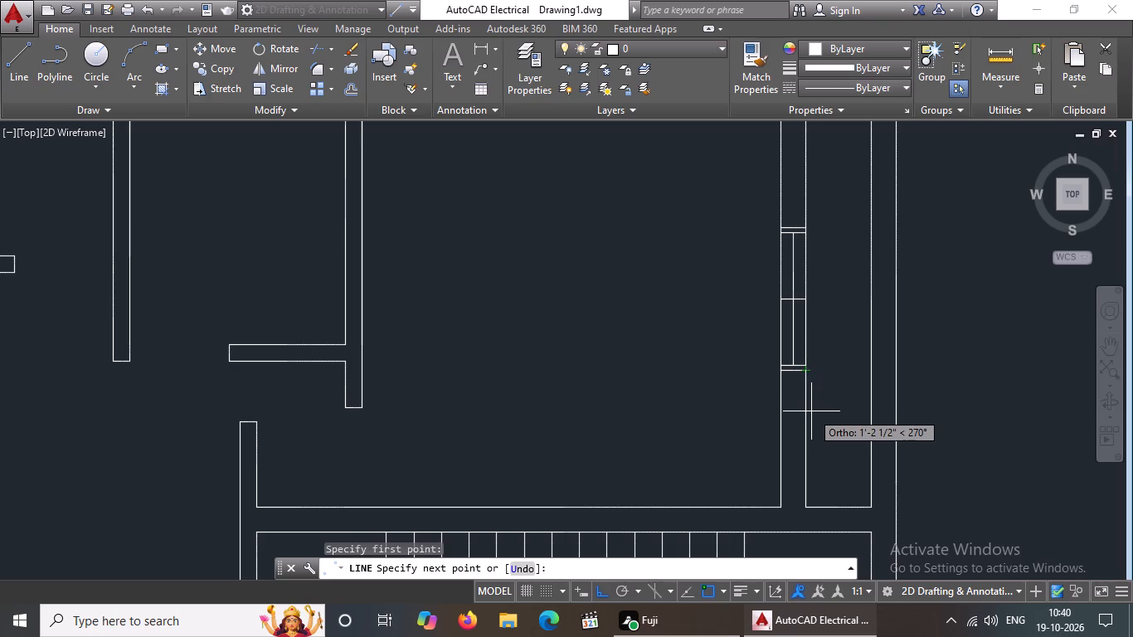
text(5")
key(Return)
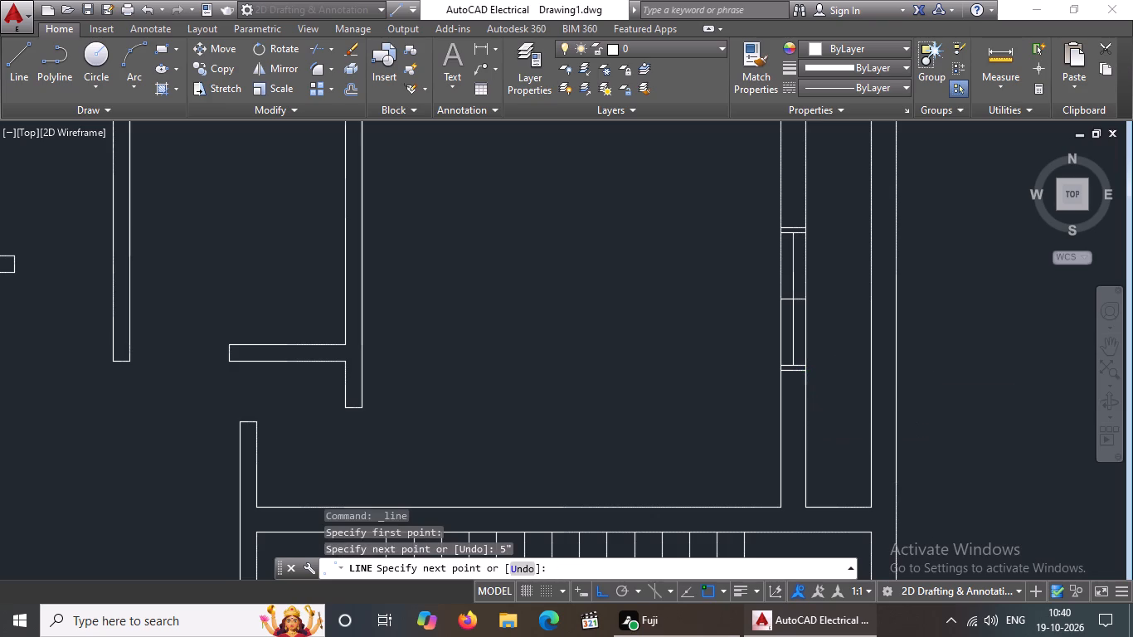
key(1)
key(apostrophe)
key(Return)
key(Return)
Draw a line from the east room window's outer north corner, 5" north, 1' east, and south to the opposite projection's end.
click(16, 60)
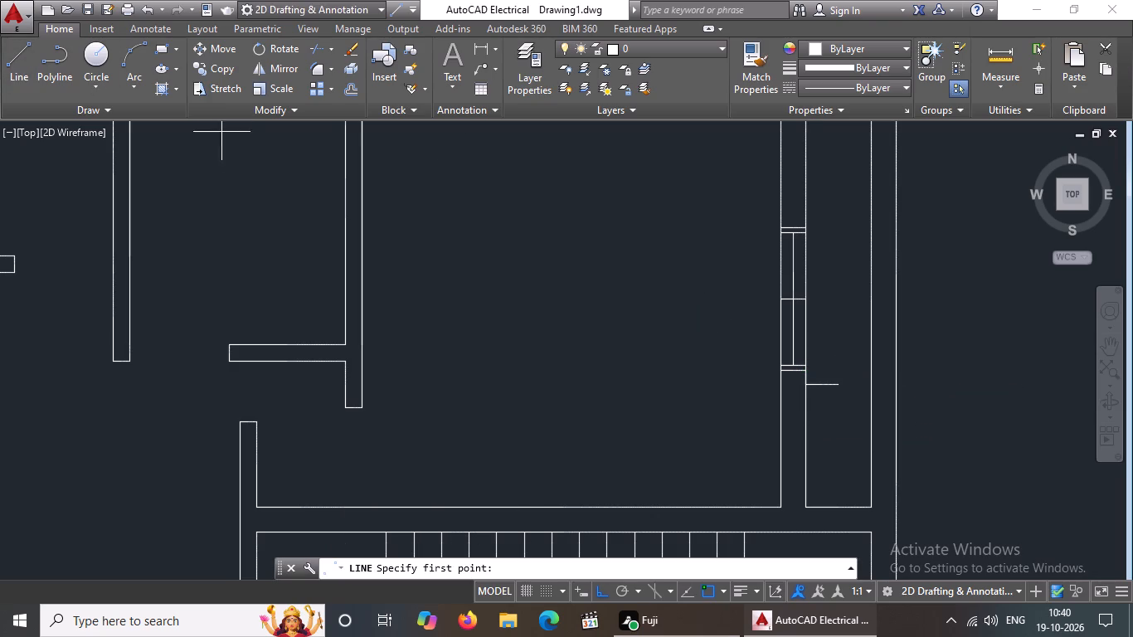
scroll(810, 204, up, 1)
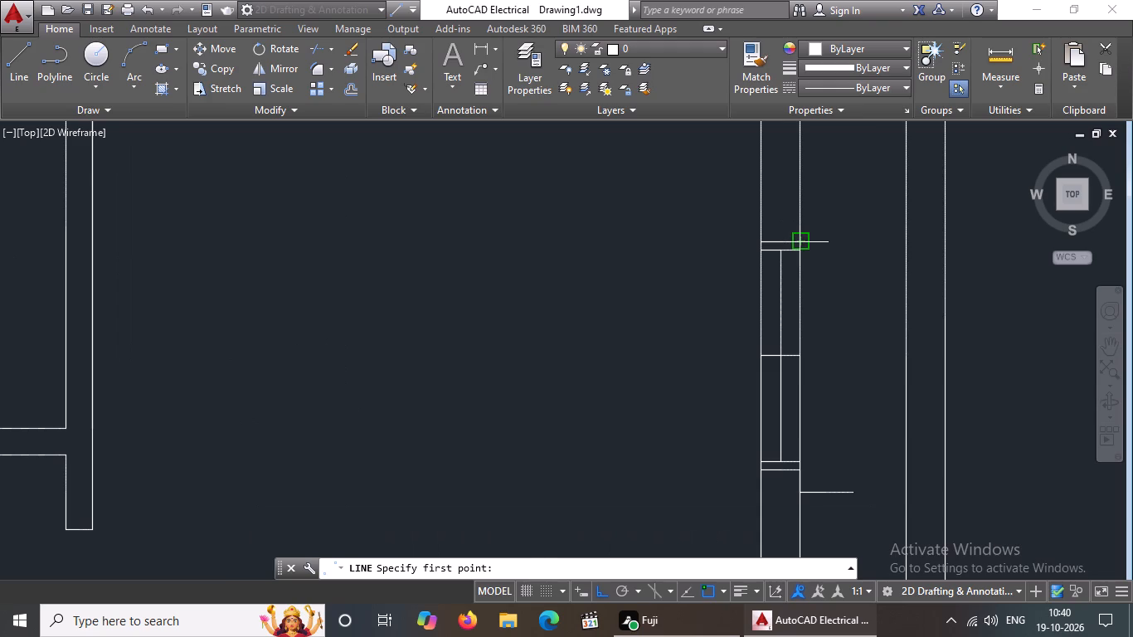
click(800, 241)
key(5)
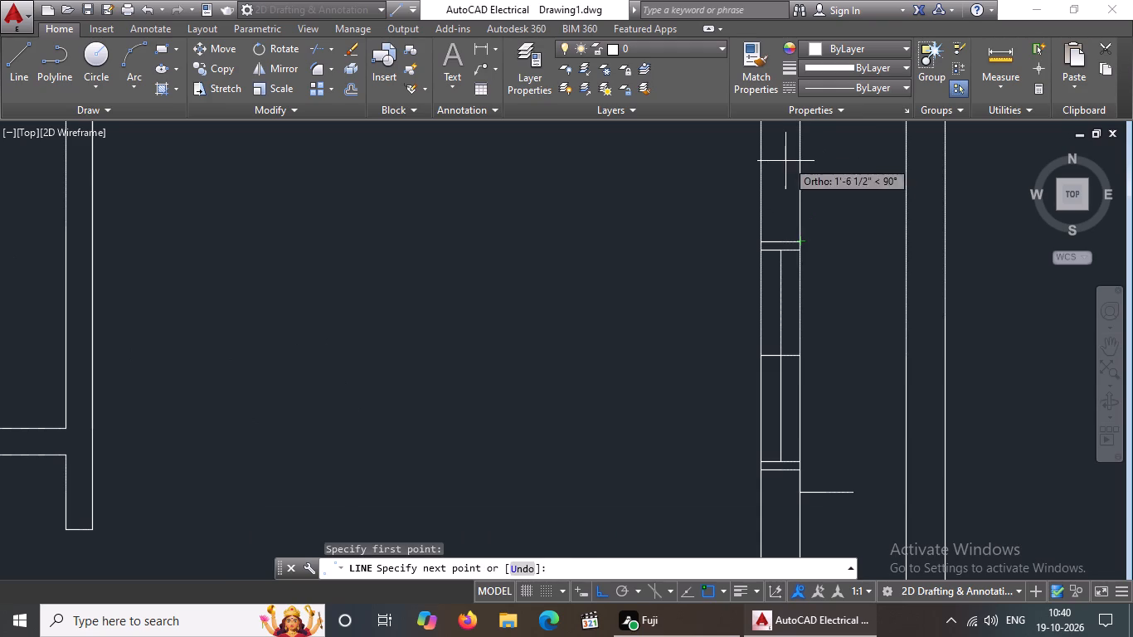
key(shift+quotedbl)
key(Return)
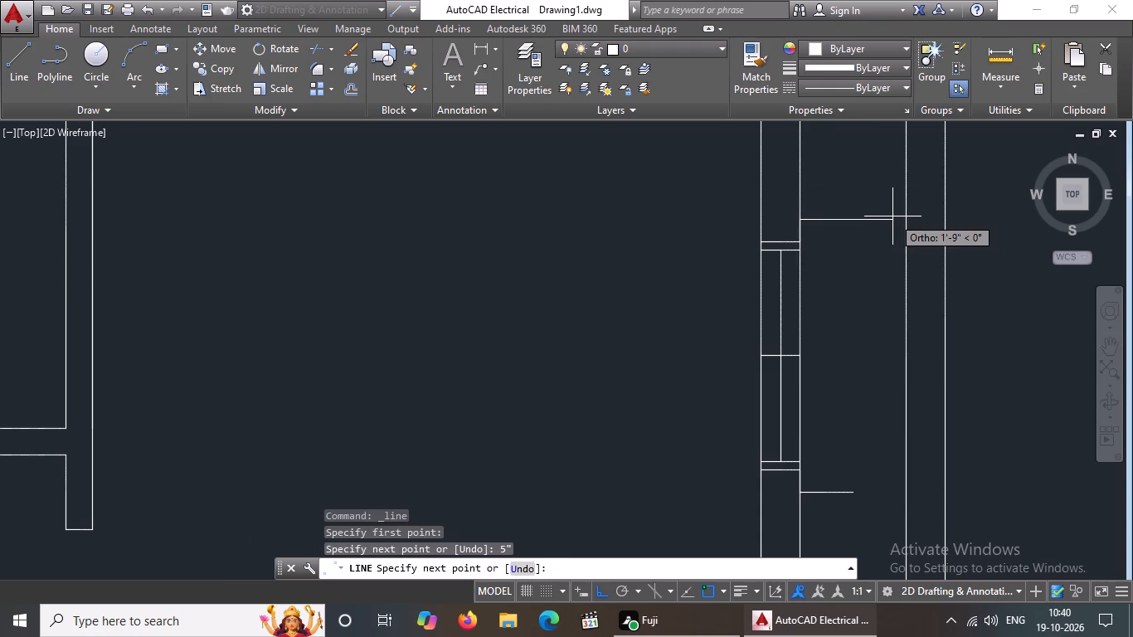
key(1)
key(apostrophe)
key(Return)
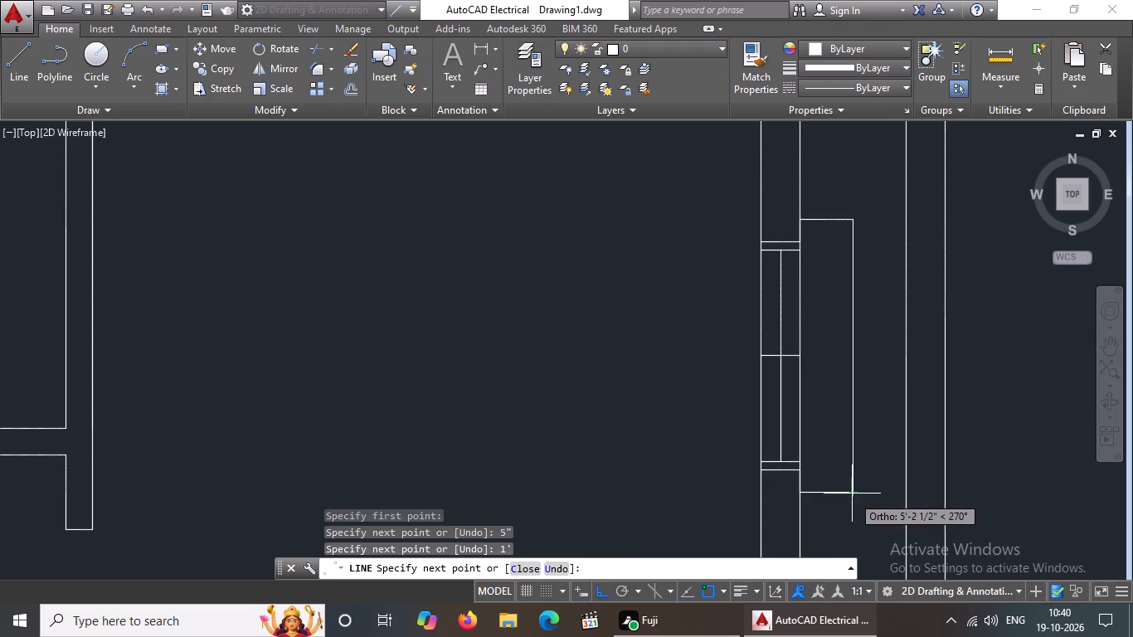
scroll(852, 492, up, 3)
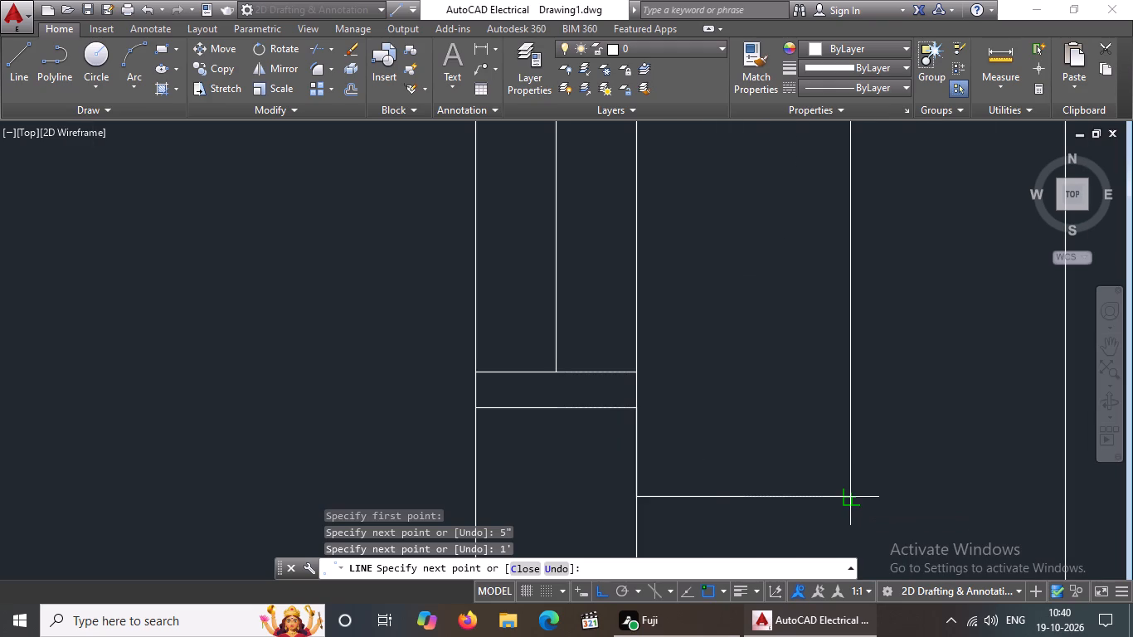
click(850, 497)
scroll(908, 488, down, 3)
key(Escape)
Set the linetype of the east room window's projection outline to ACAD_ISO02W100.
scroll(901, 471, down, 3)
middle_drag(912, 487, 809, 401)
scroll(803, 355, up, 3)
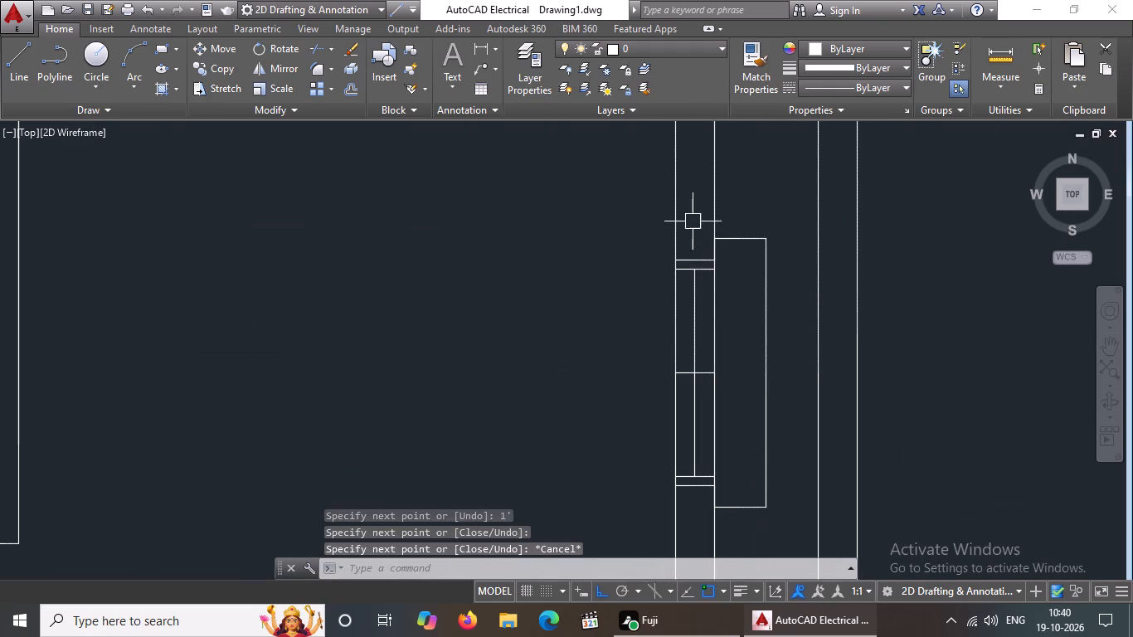
drag(693, 219, 703, 228)
key(Escape)
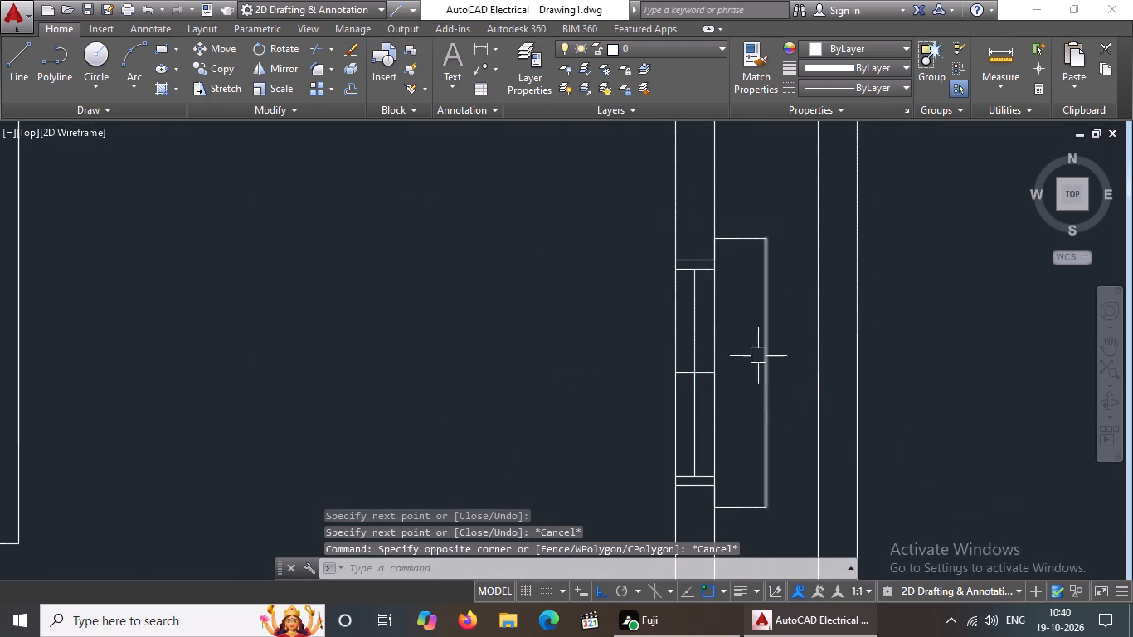
drag(703, 216, 707, 232)
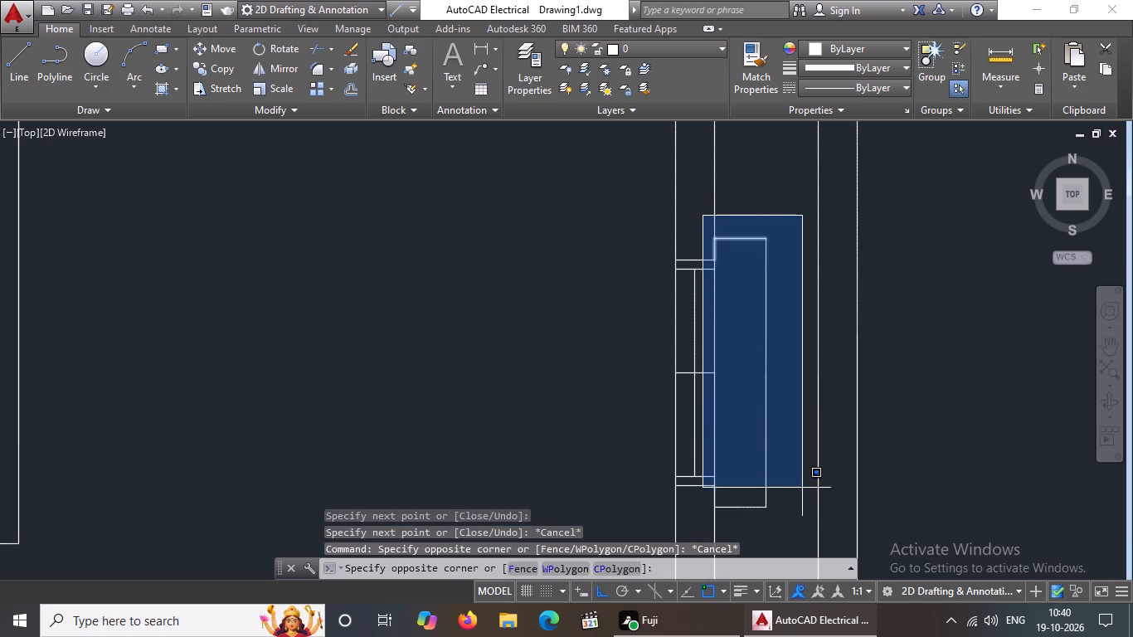
click(799, 529)
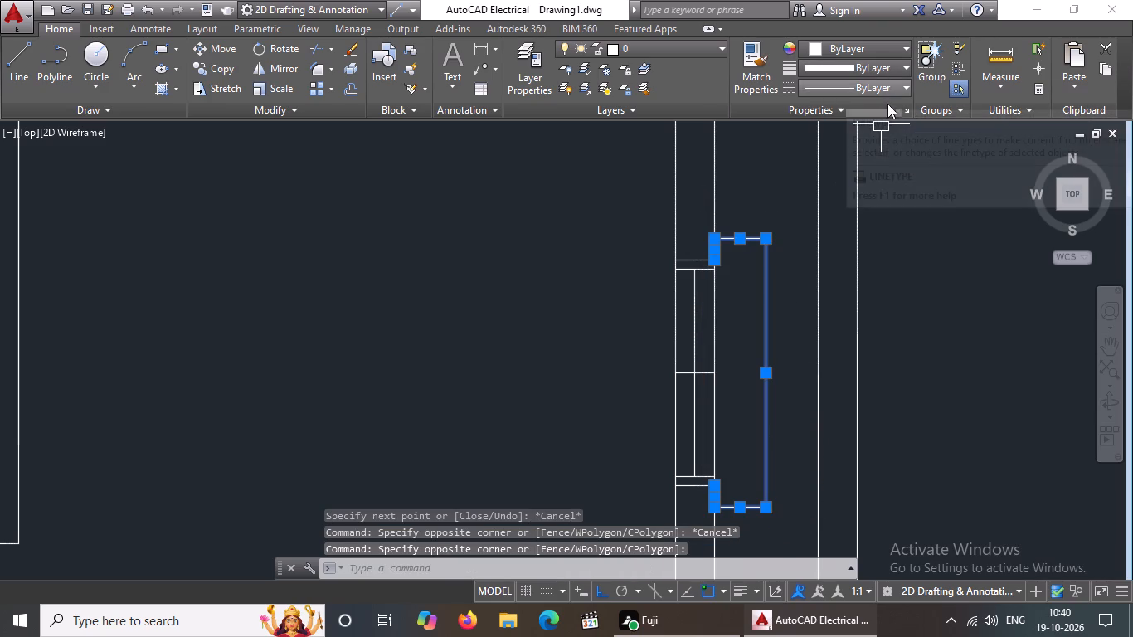
click(887, 85)
click(859, 146)
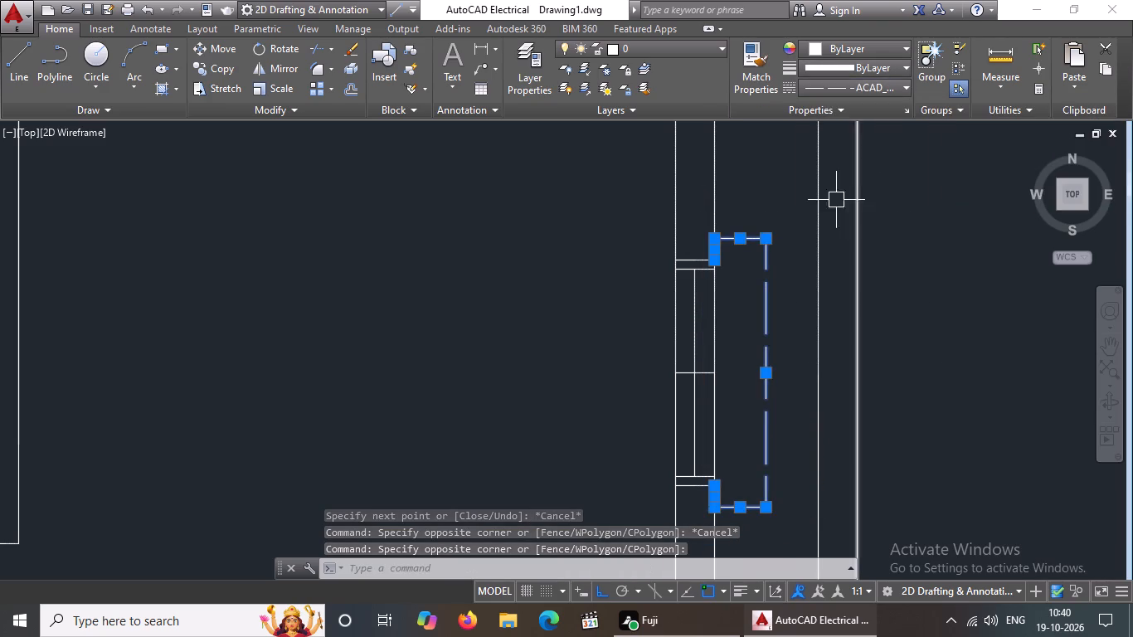
scroll(829, 258, down, 3)
key(Escape)
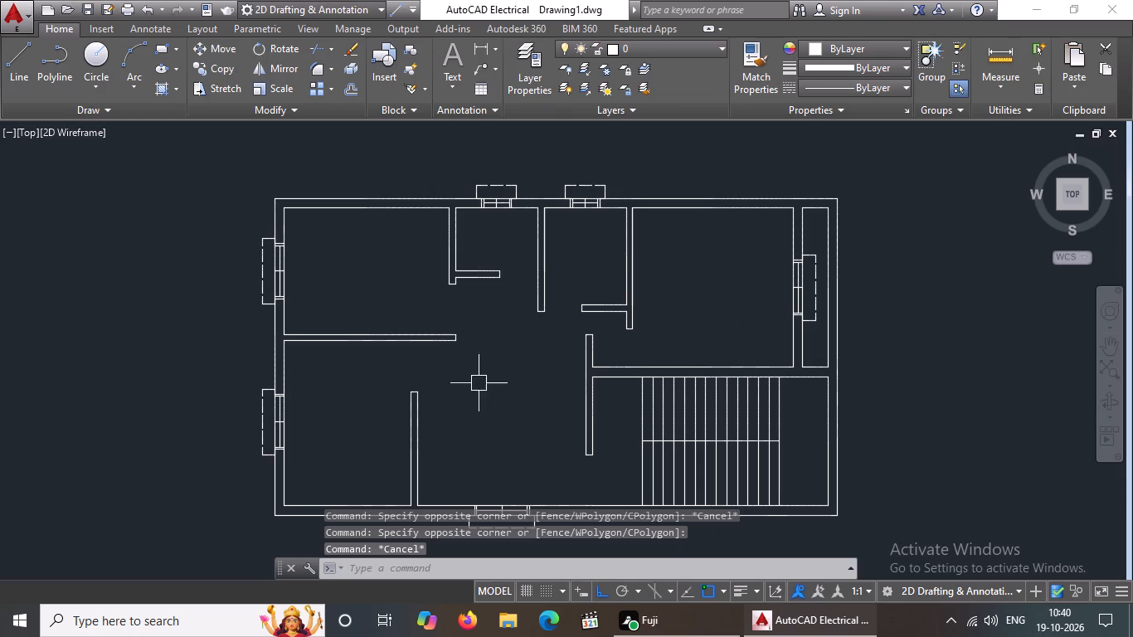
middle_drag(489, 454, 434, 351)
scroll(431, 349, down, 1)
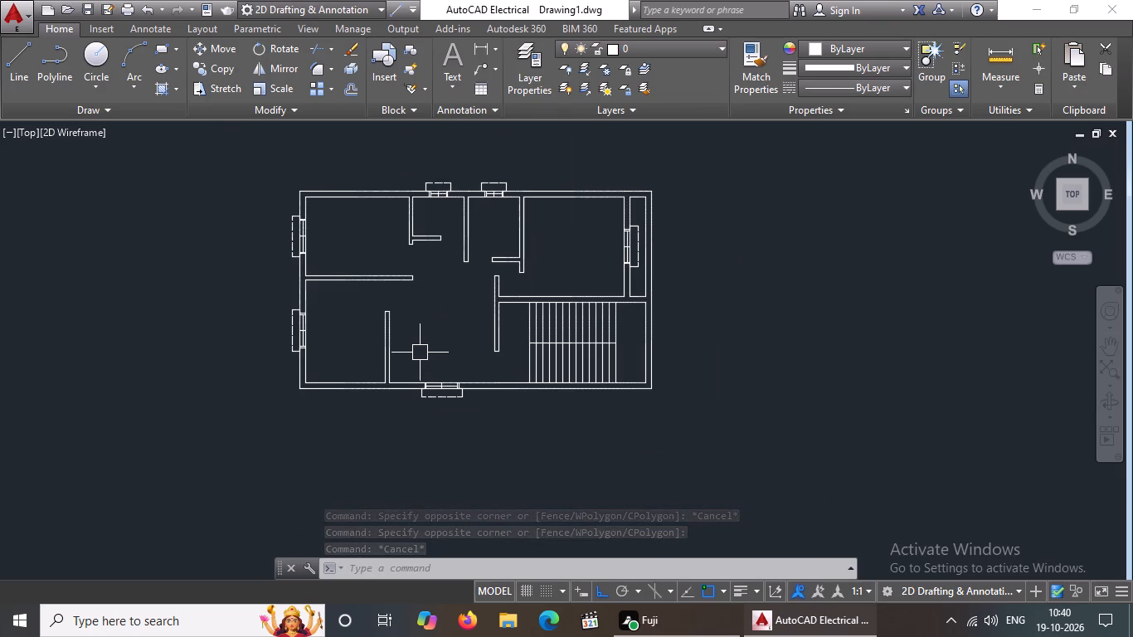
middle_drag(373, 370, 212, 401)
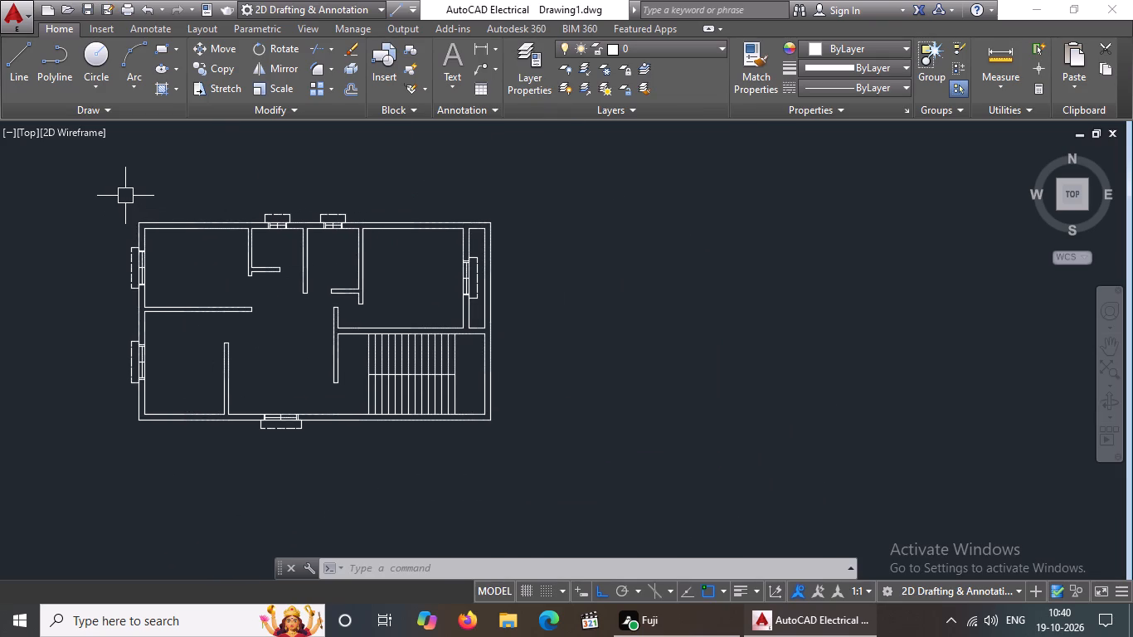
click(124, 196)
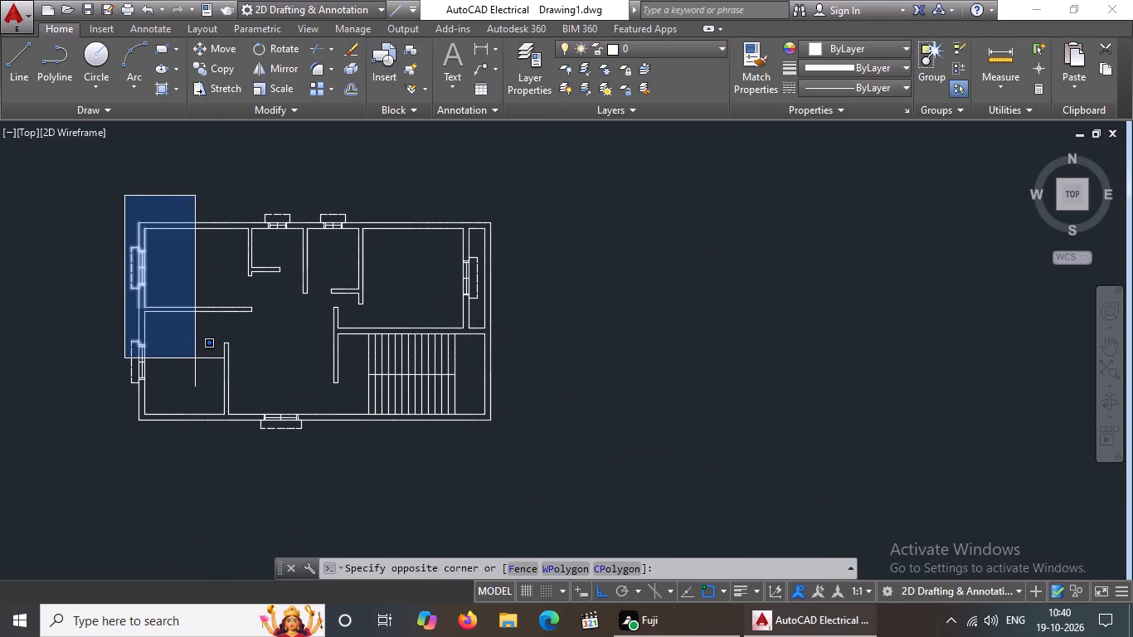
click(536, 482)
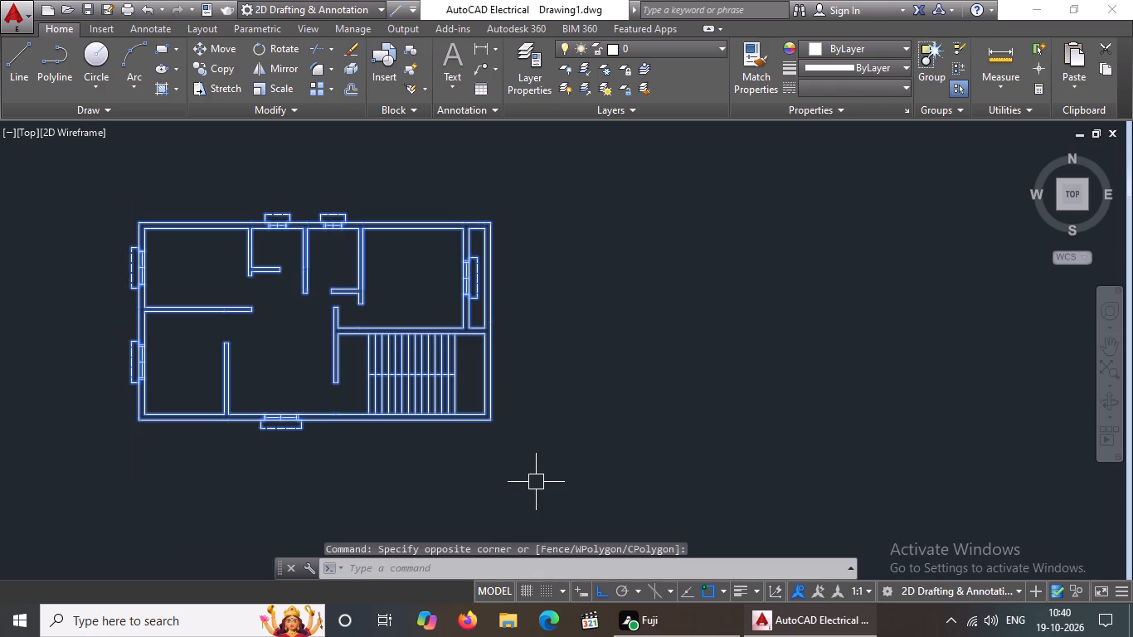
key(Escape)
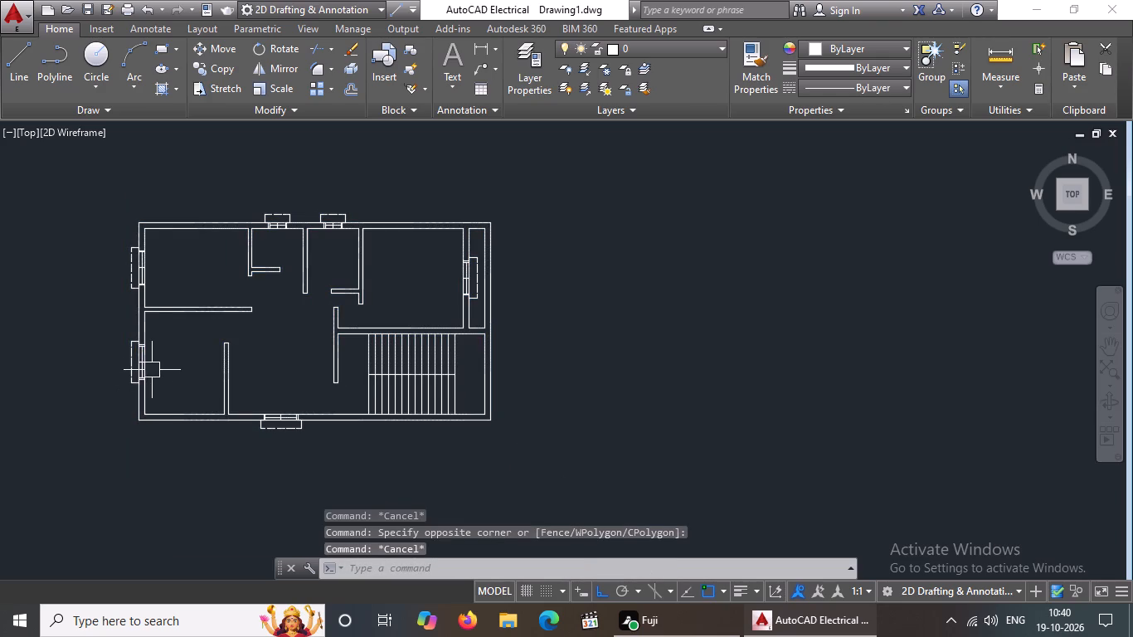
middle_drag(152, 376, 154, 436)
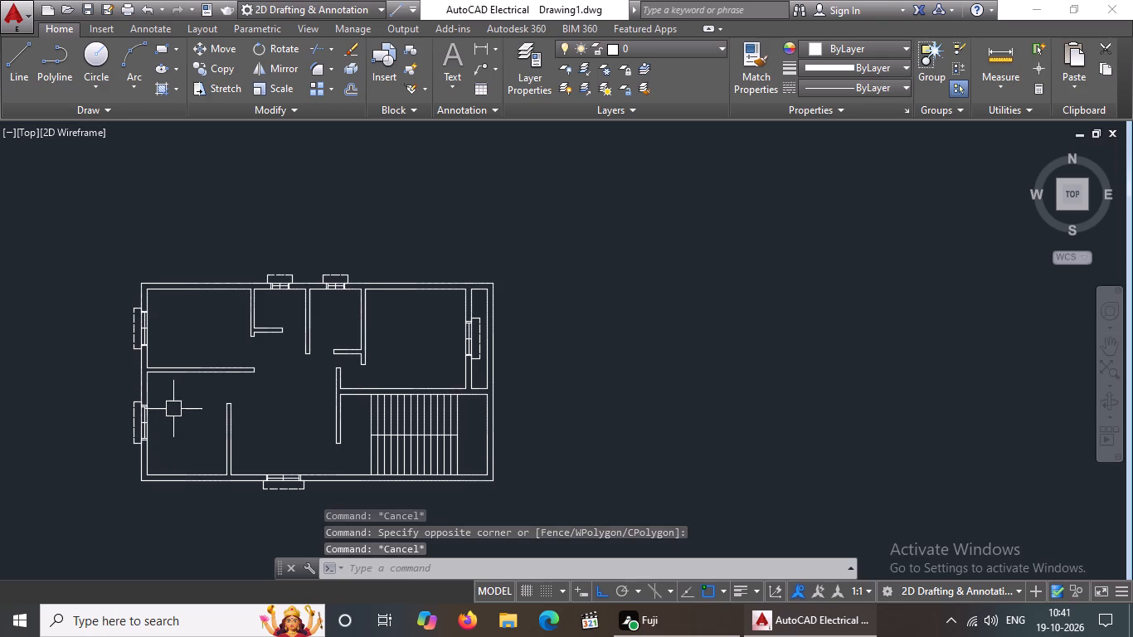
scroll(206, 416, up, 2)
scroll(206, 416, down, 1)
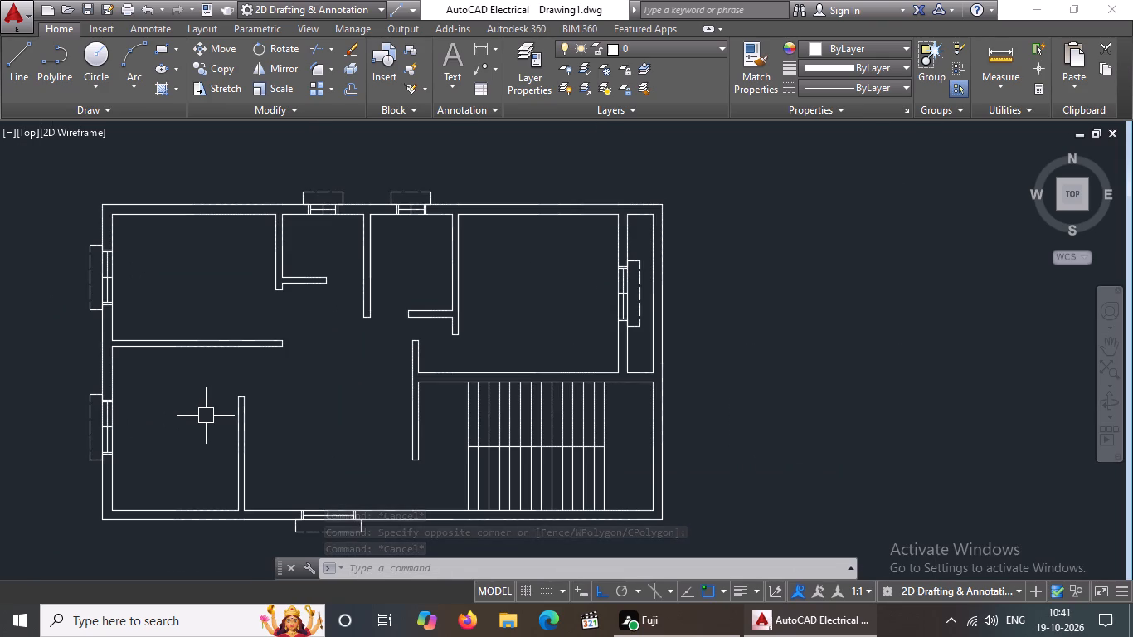
Insert a Door - Imperial block and a Door - Metric block in the empty area east of the plan.
key(Escape)
key(t)
text(p-)
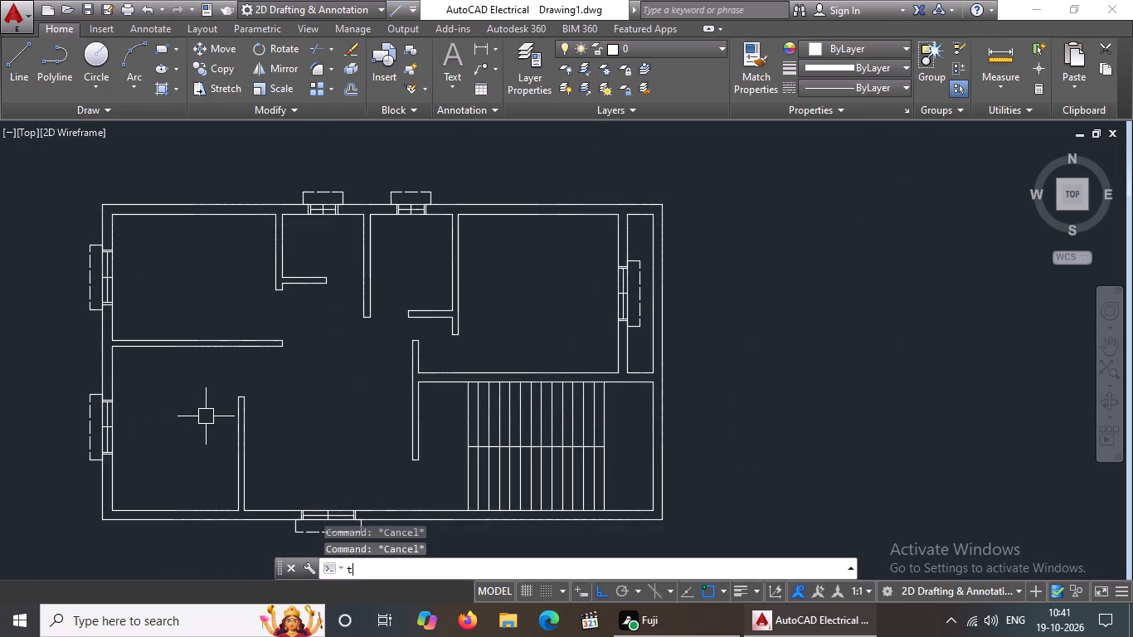
key(space)
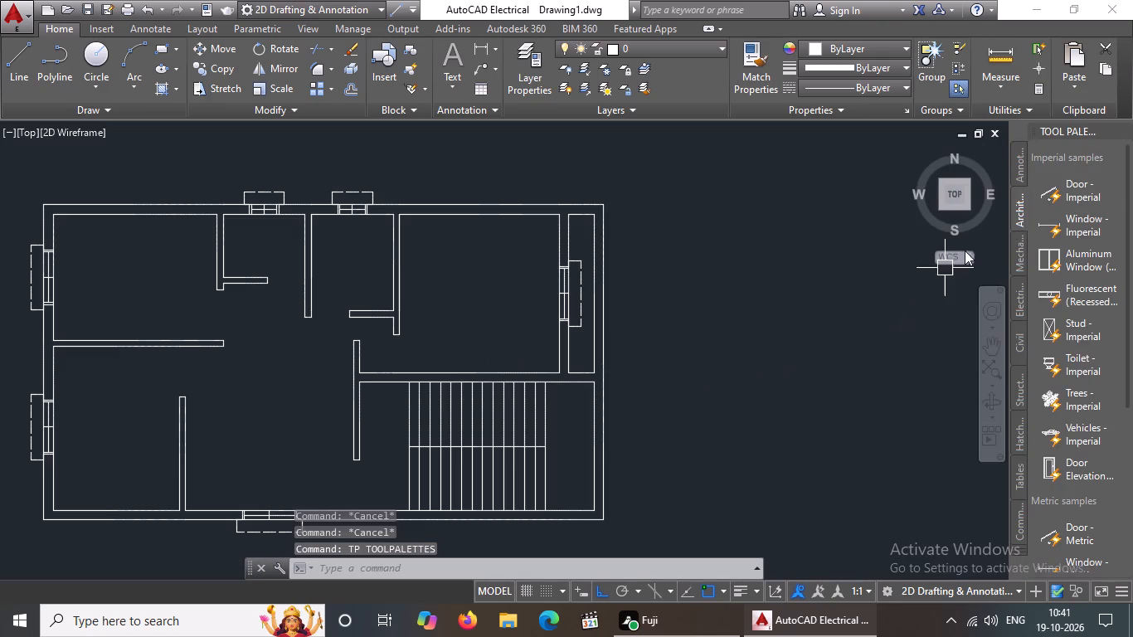
double_click(1061, 188)
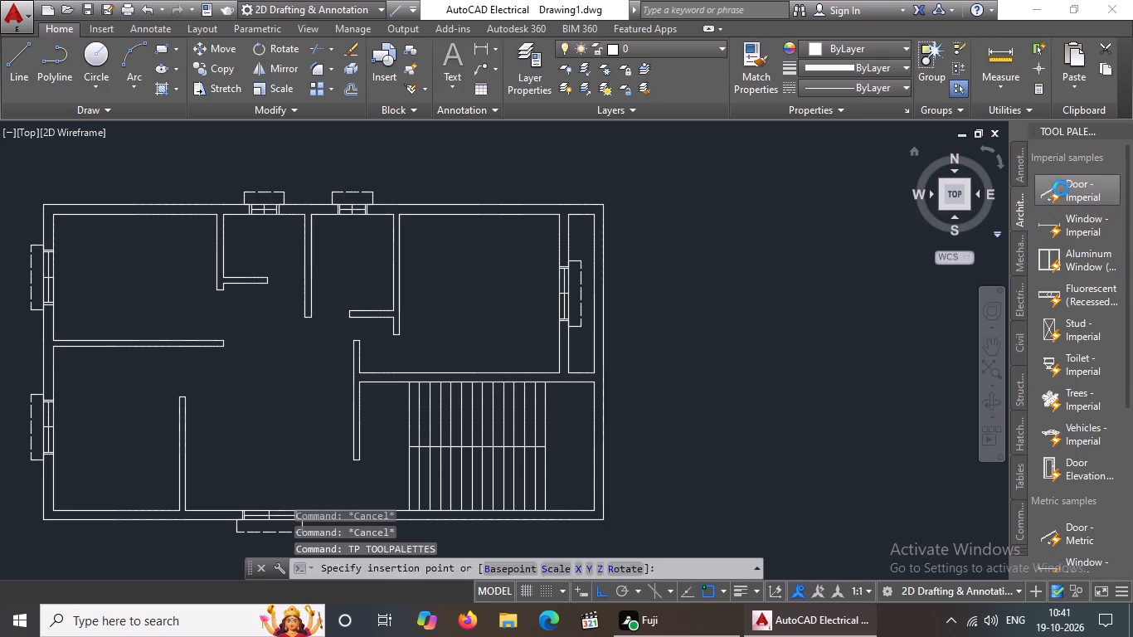
click(702, 293)
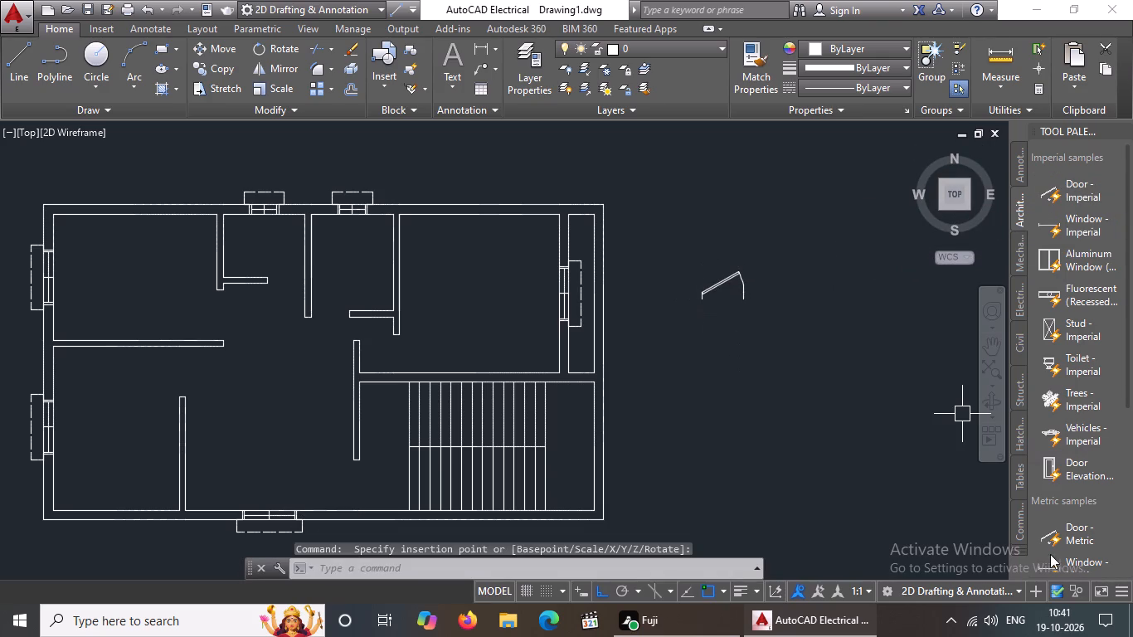
triple_click(1071, 533)
click(683, 407)
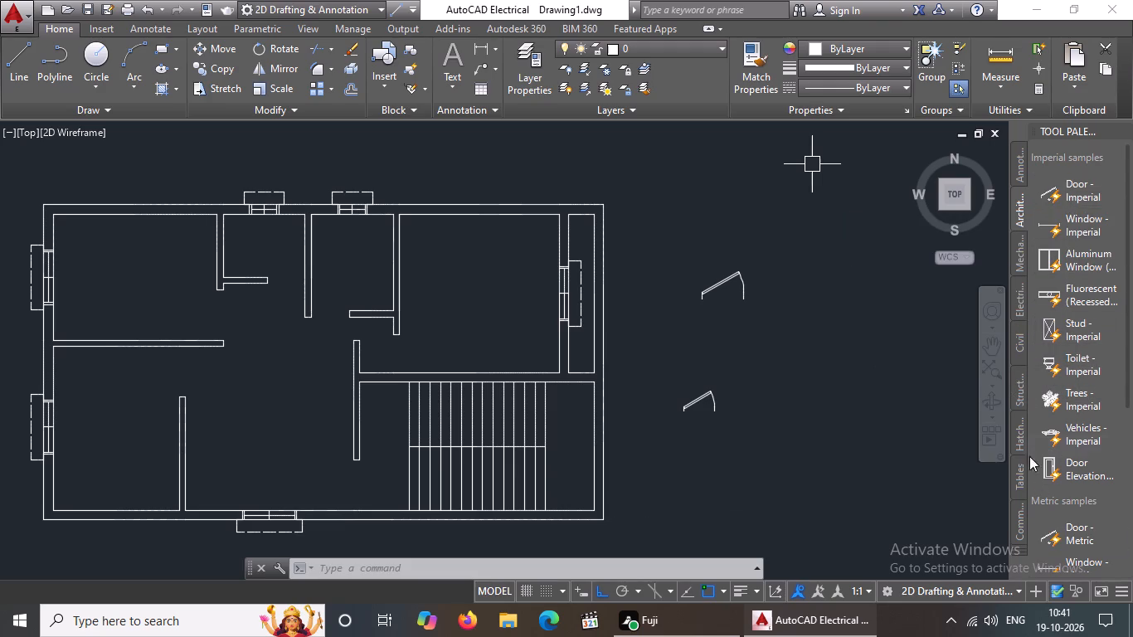
click(1118, 130)
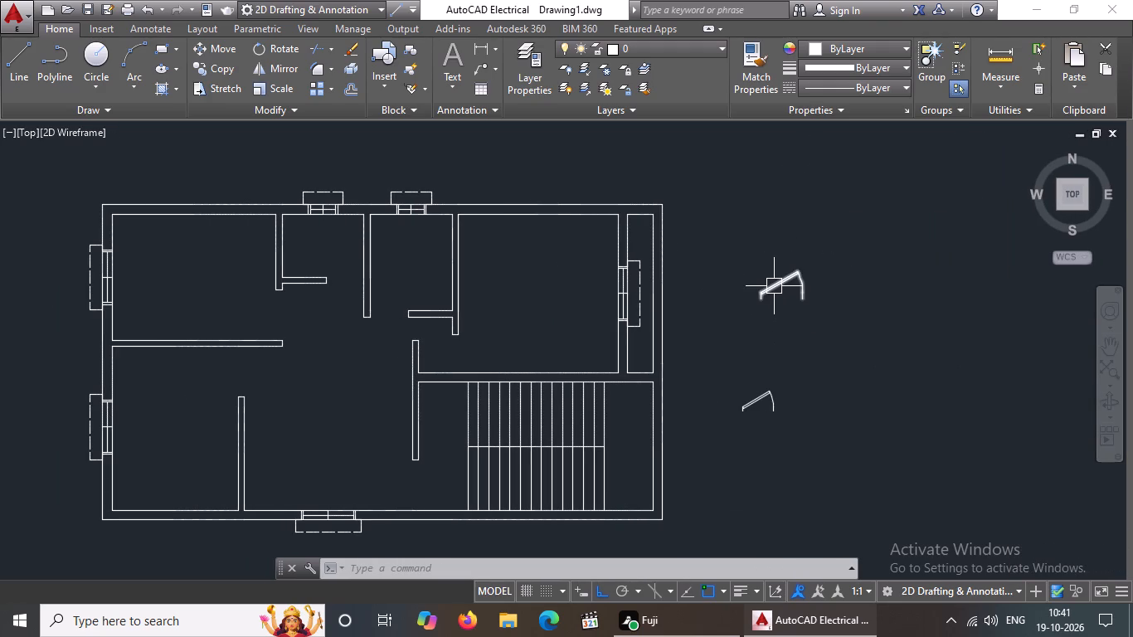
Set both the imperial and the metric door blocks to Open 90º.
click(774, 285)
click(759, 272)
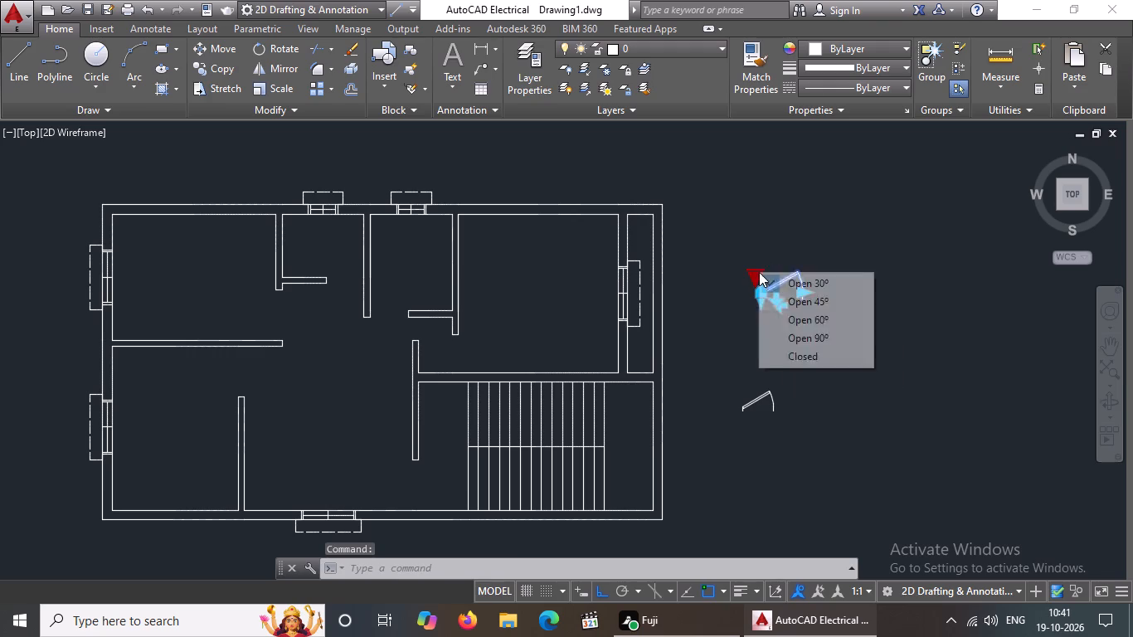
click(776, 333)
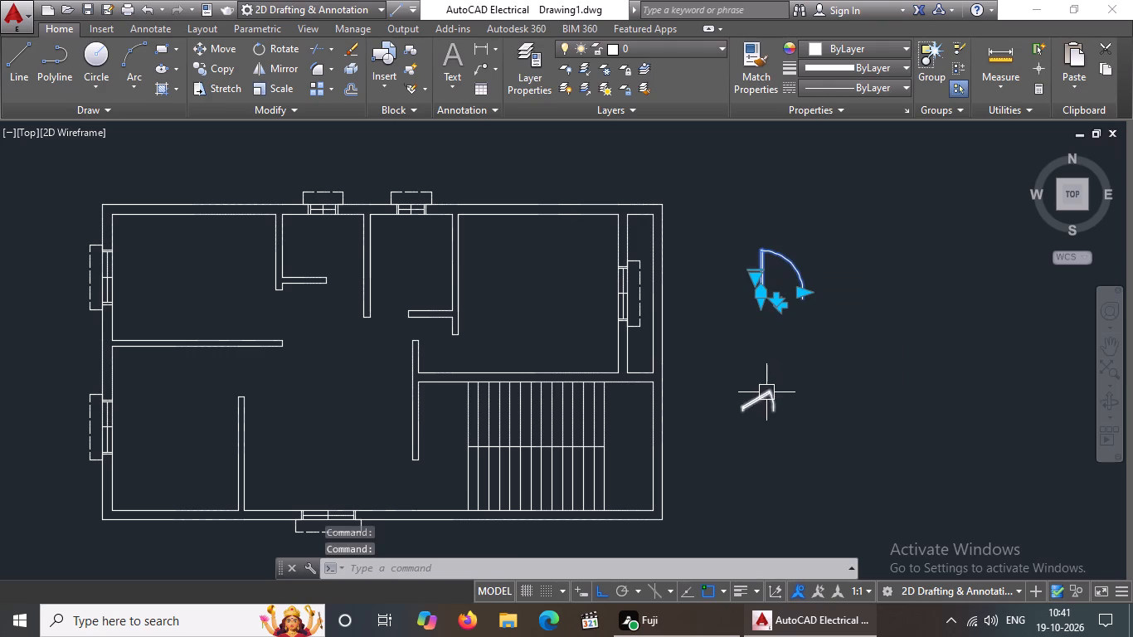
click(765, 398)
click(736, 389)
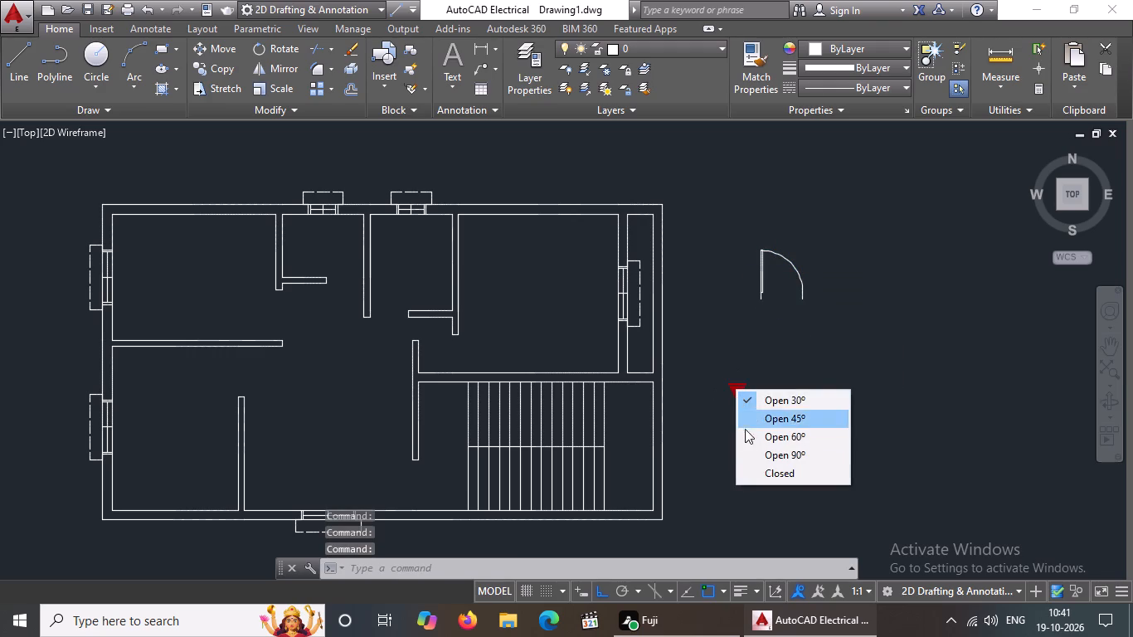
click(786, 455)
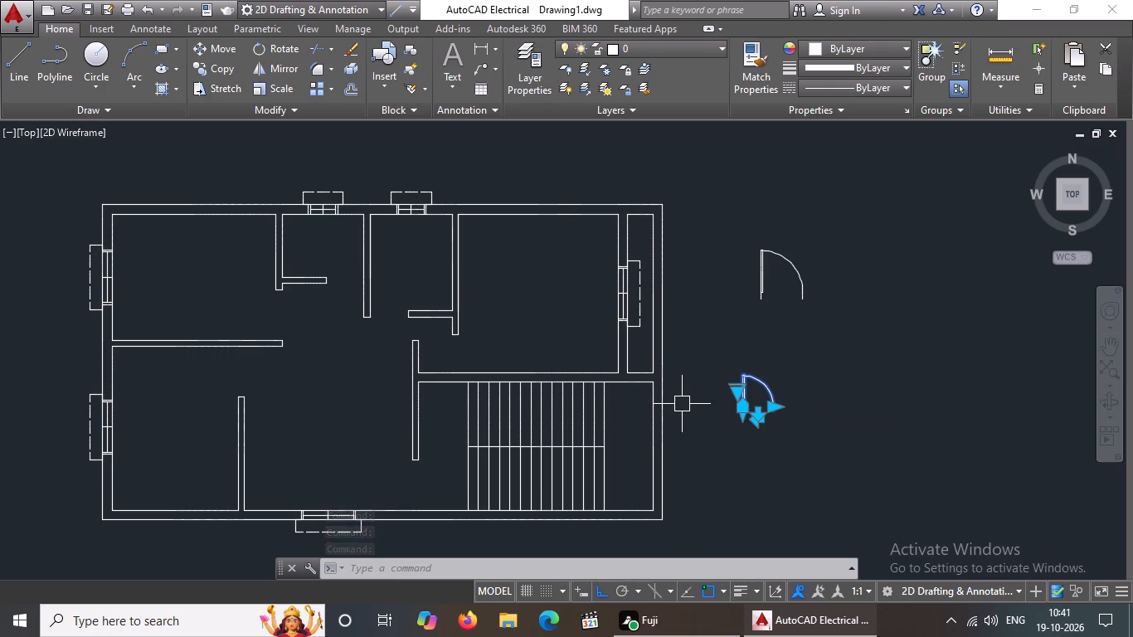
Move the smaller door block, with Ortho off, from its hinge point to the partition's lower corner at the middle north room's opening.
scroll(682, 404, up, 2)
scroll(768, 406, down, 2)
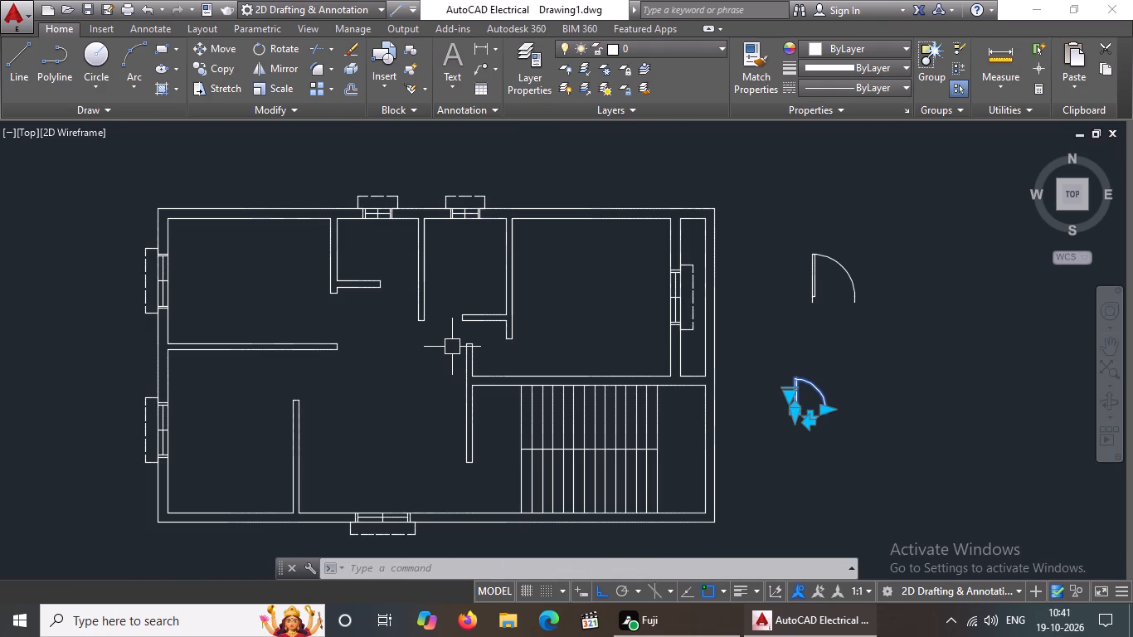
middle_drag(445, 312, 446, 318)
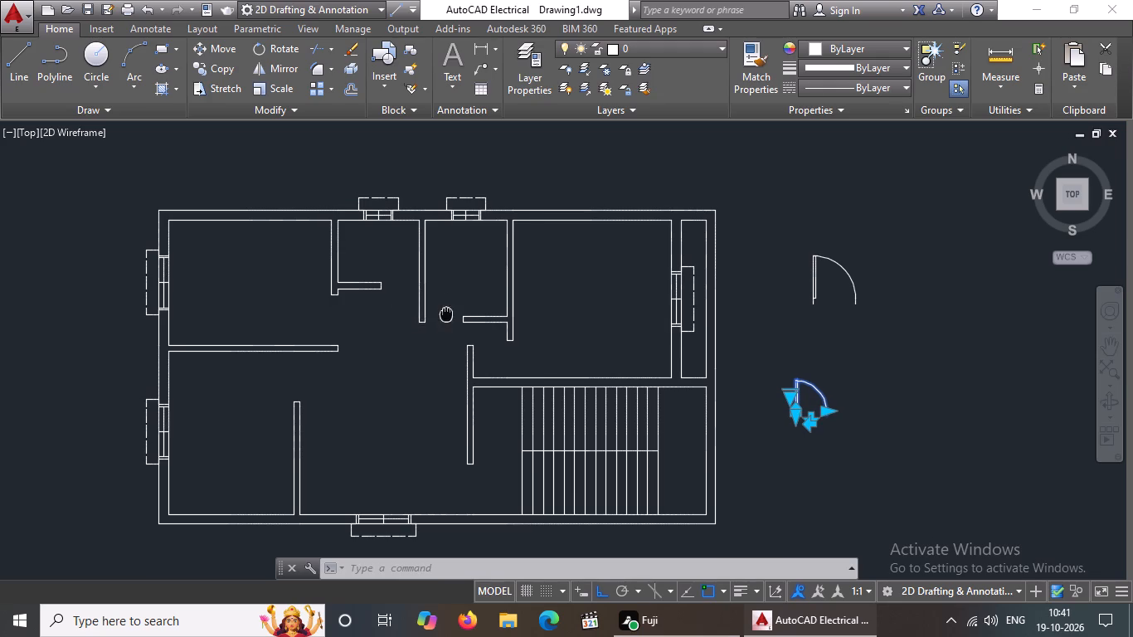
middle_drag(446, 318, 439, 346)
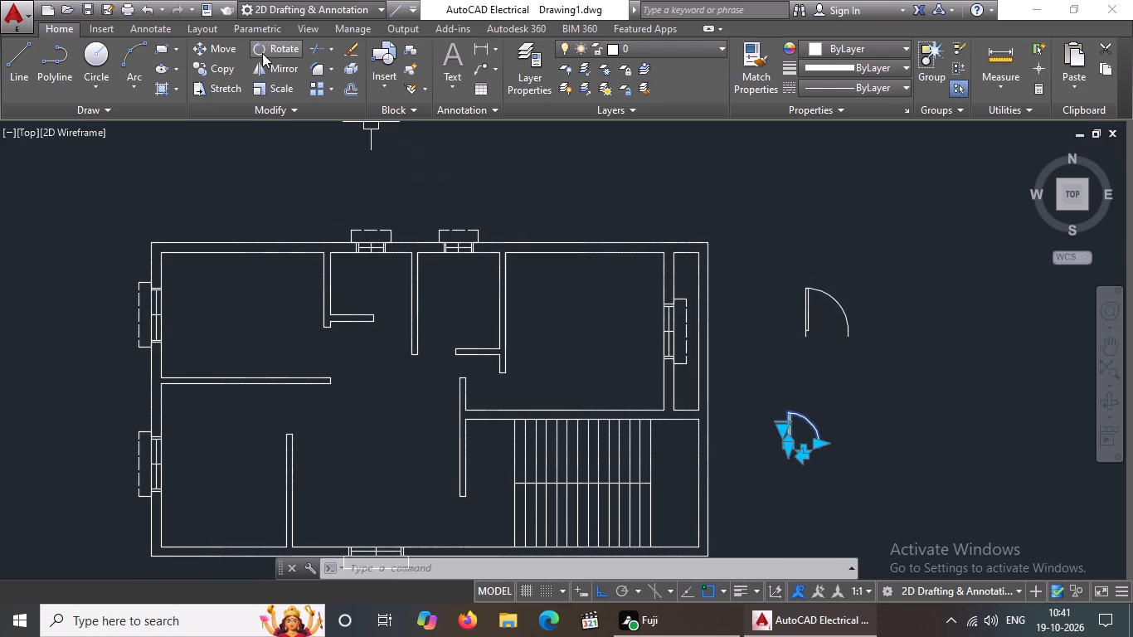
click(209, 51)
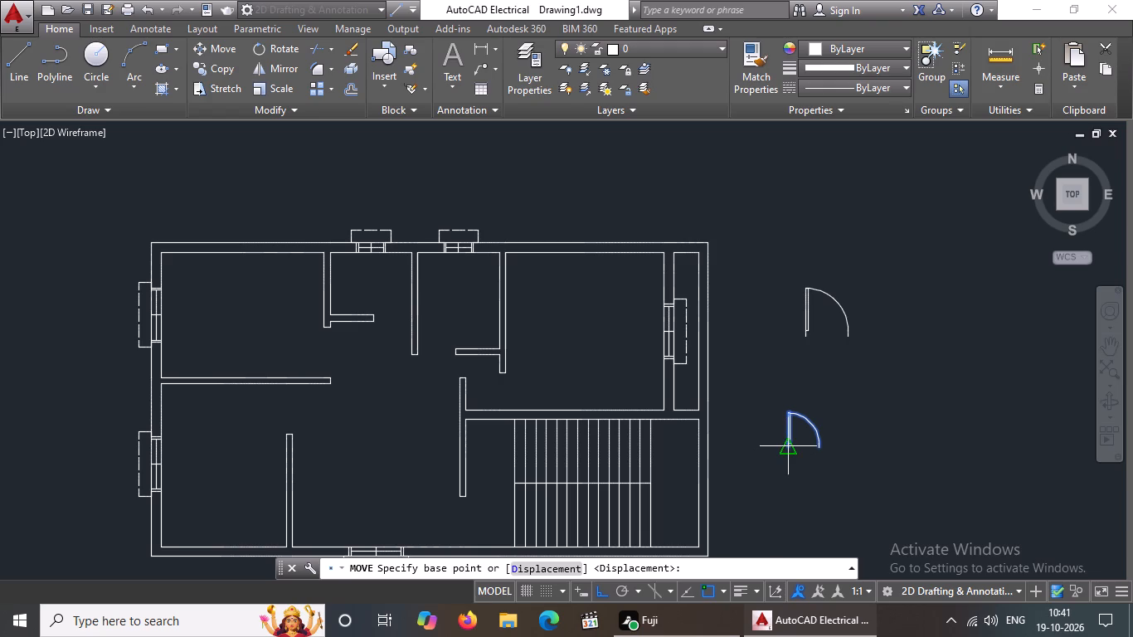
click(788, 445)
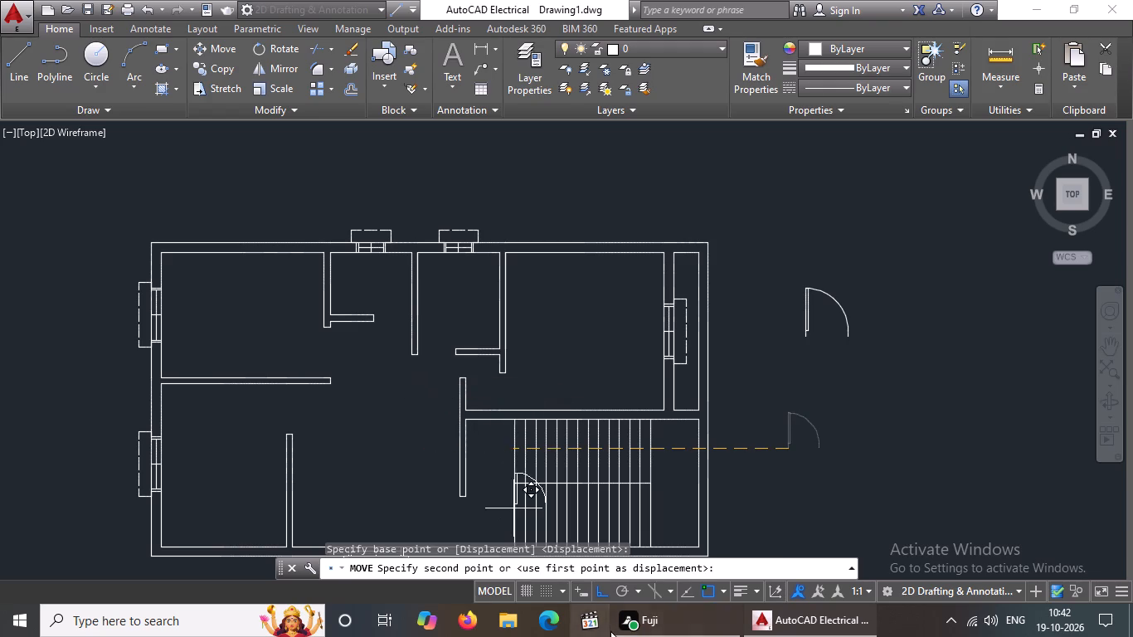
click(609, 590)
scroll(424, 366, up, 2)
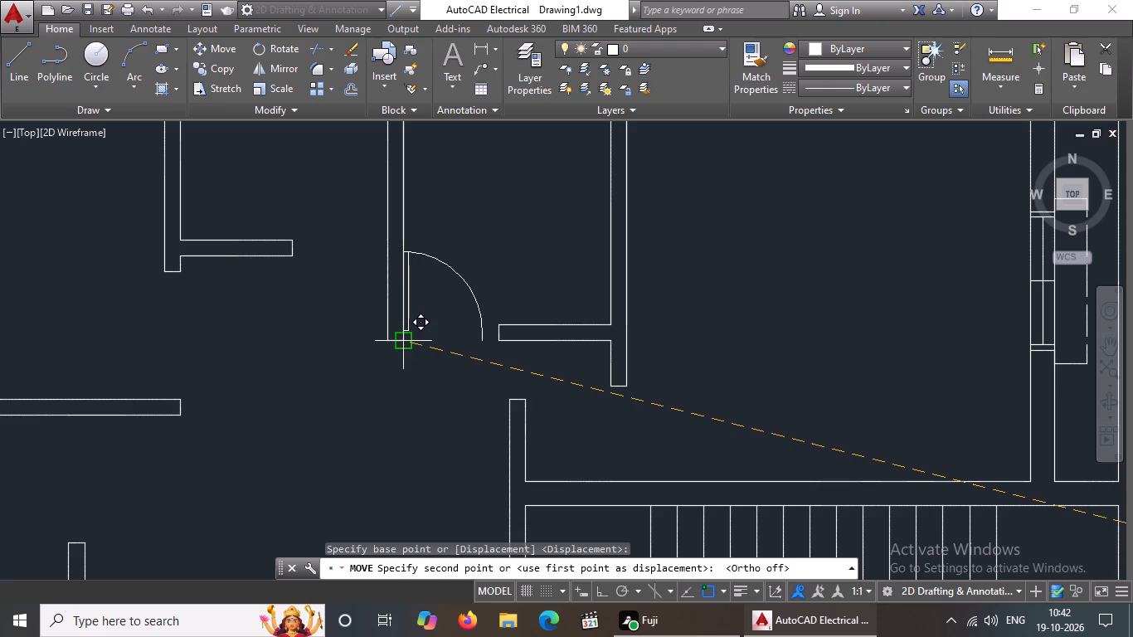
click(402, 344)
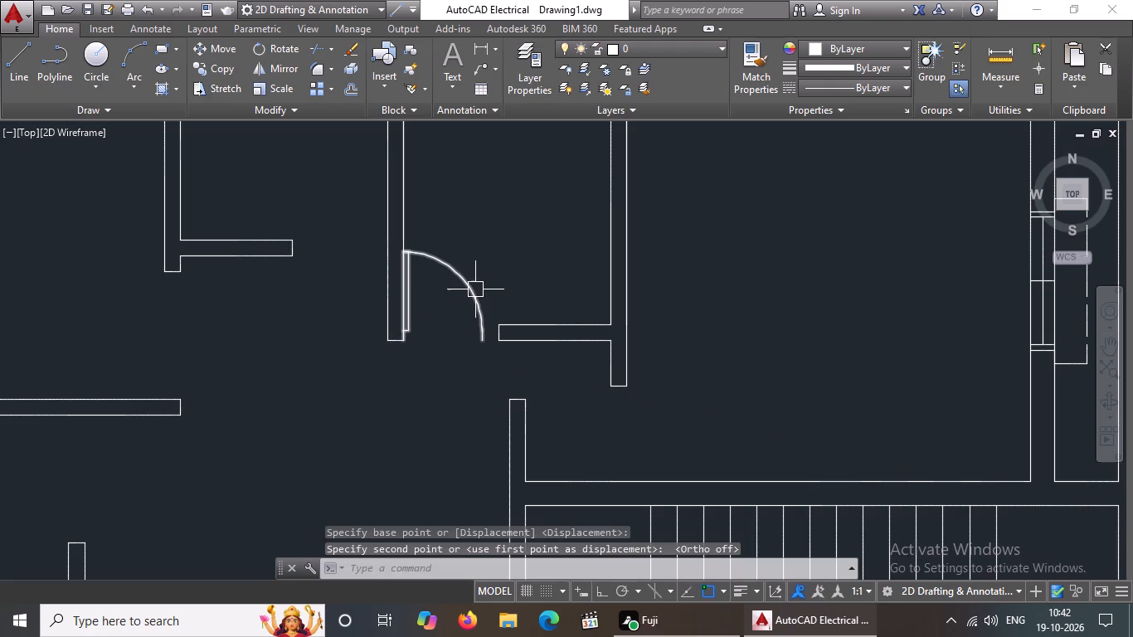
Stretch the placed door's width to meet the end of the short wall across the opening.
click(474, 293)
click(480, 325)
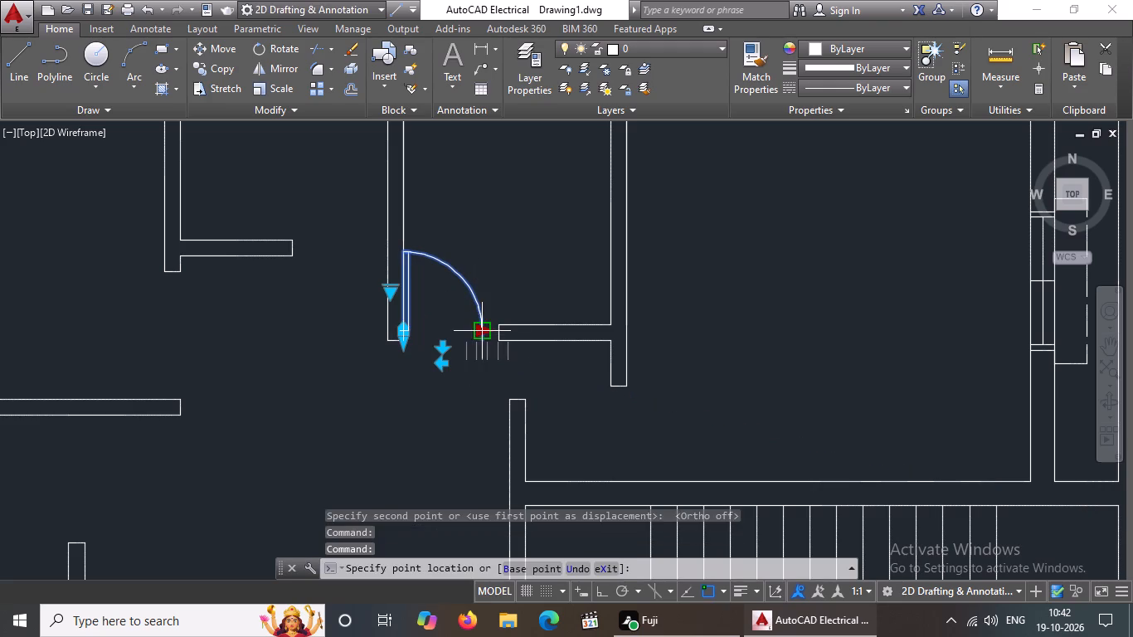
click(499, 329)
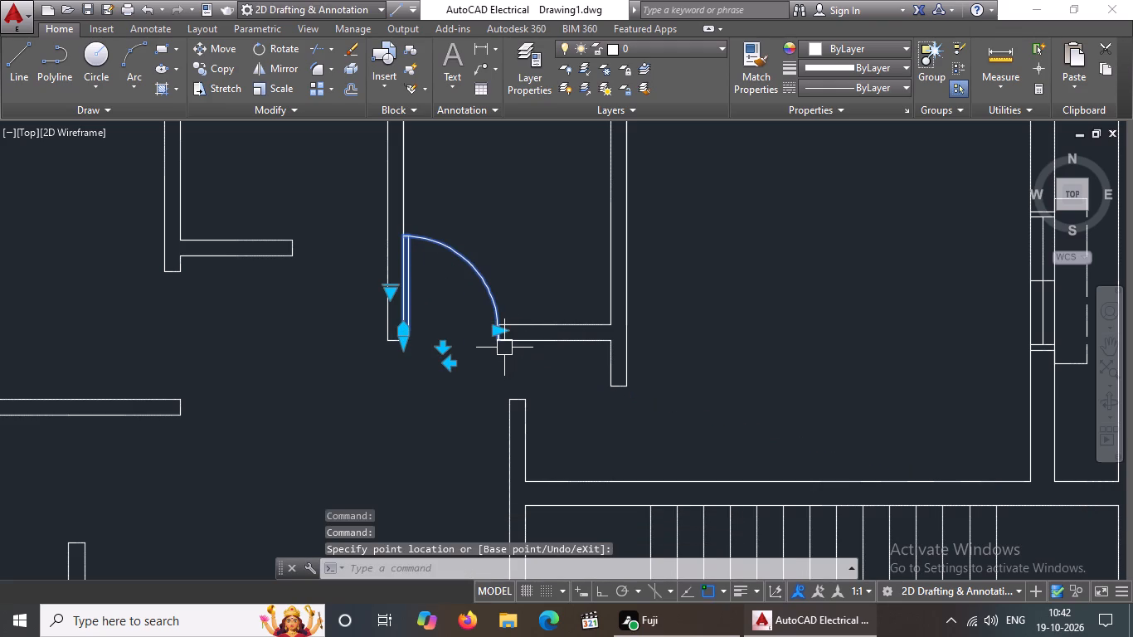
Copy the fitted door to the opening of the adjacent small room on the west.
scroll(504, 348, down, 1)
click(464, 282)
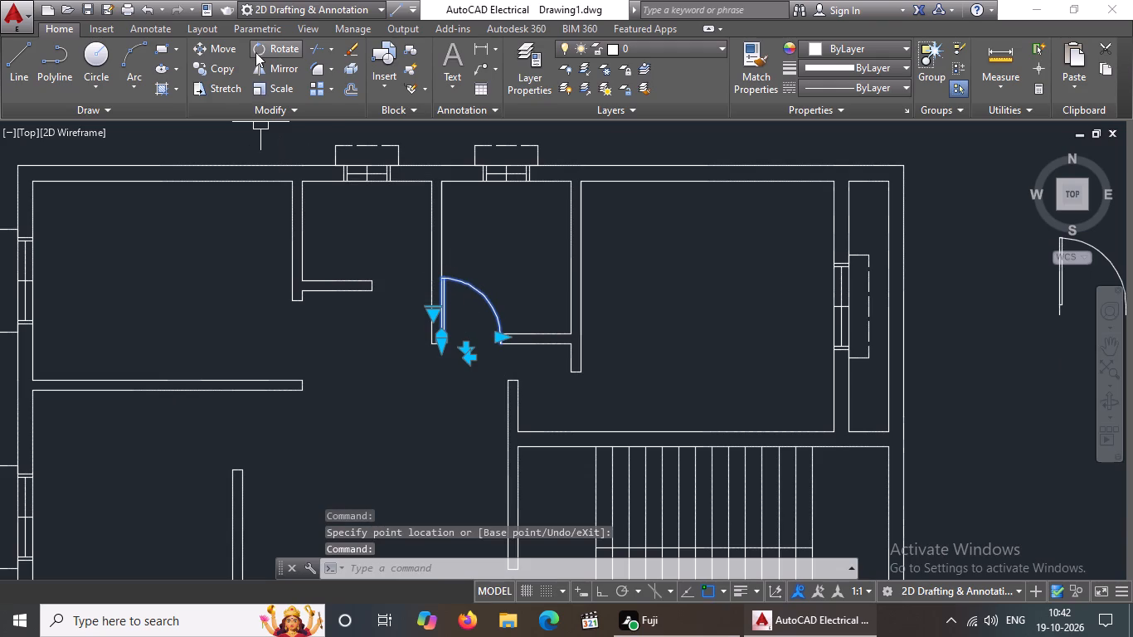
click(231, 67)
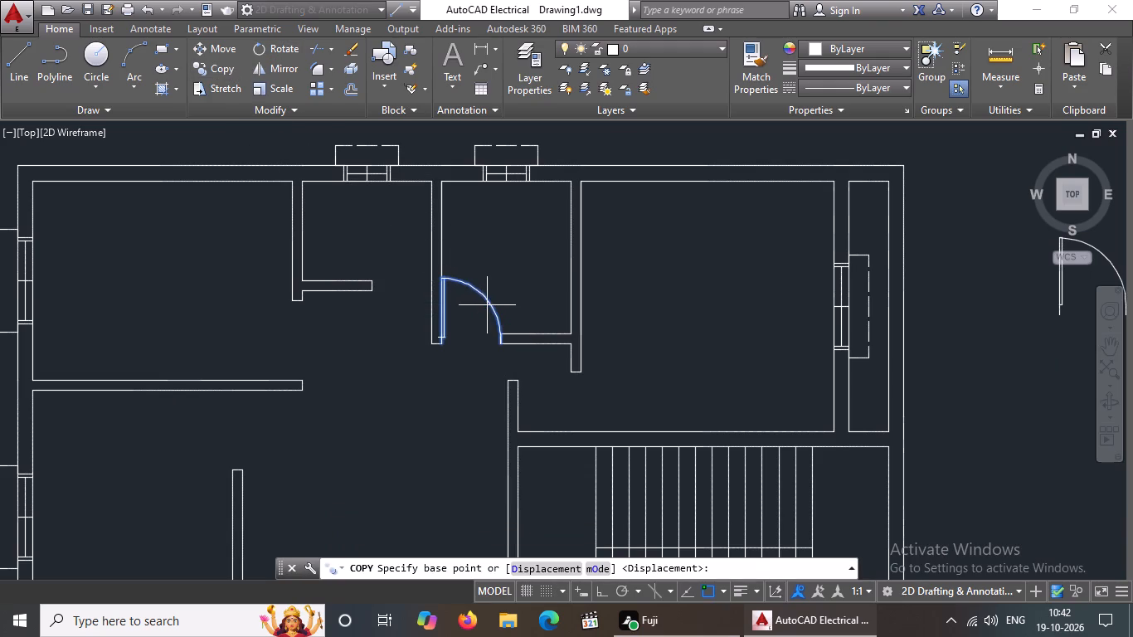
click(487, 304)
click(409, 255)
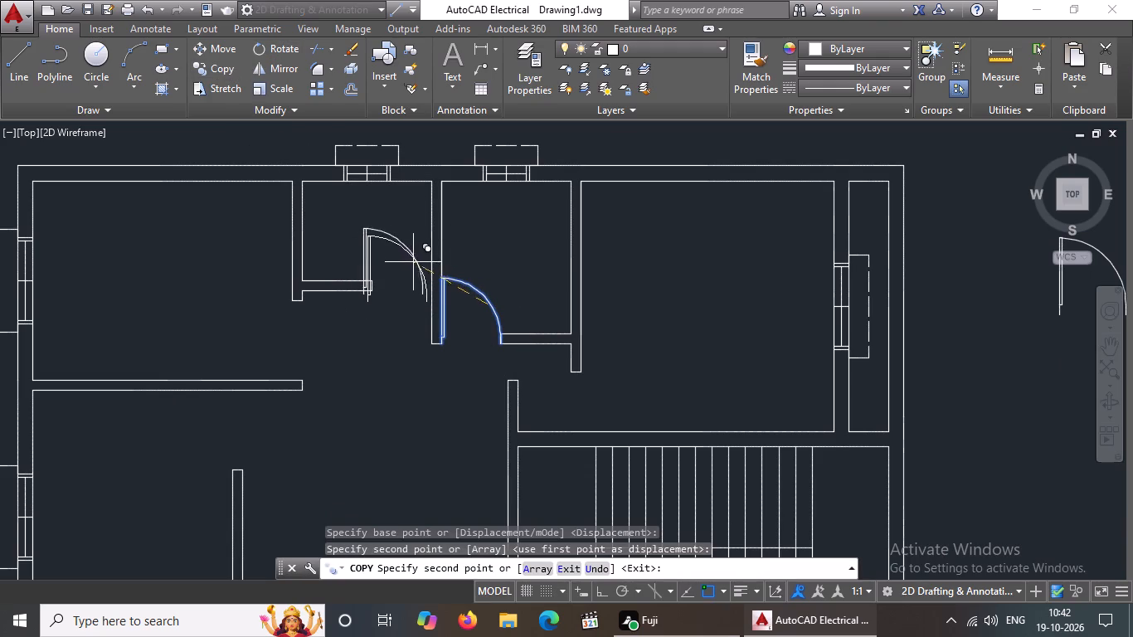
key(Escape)
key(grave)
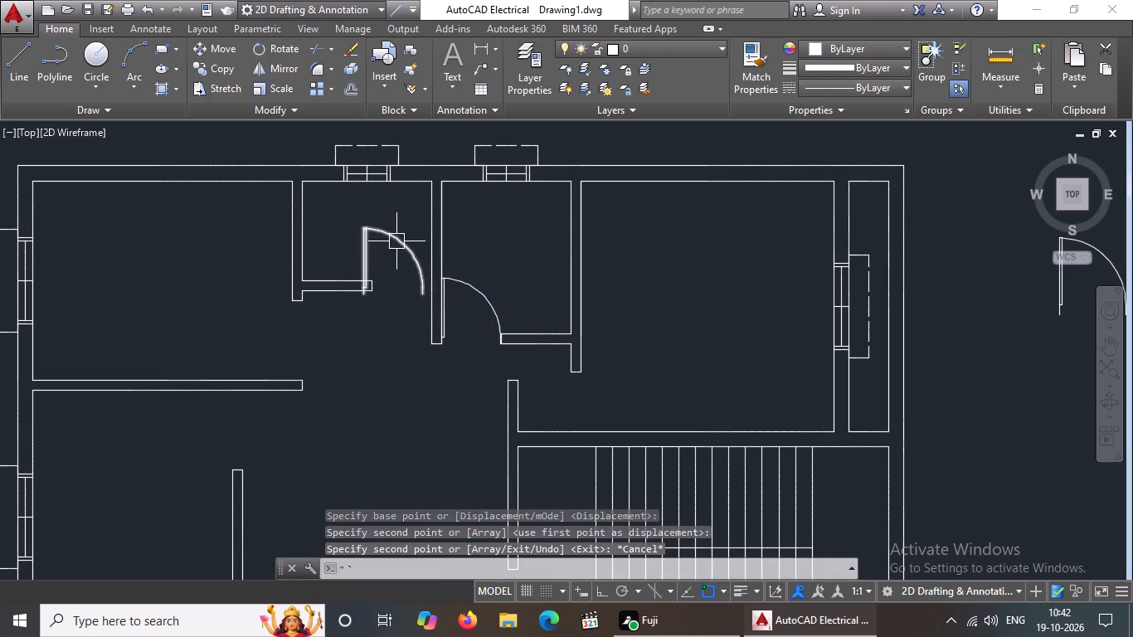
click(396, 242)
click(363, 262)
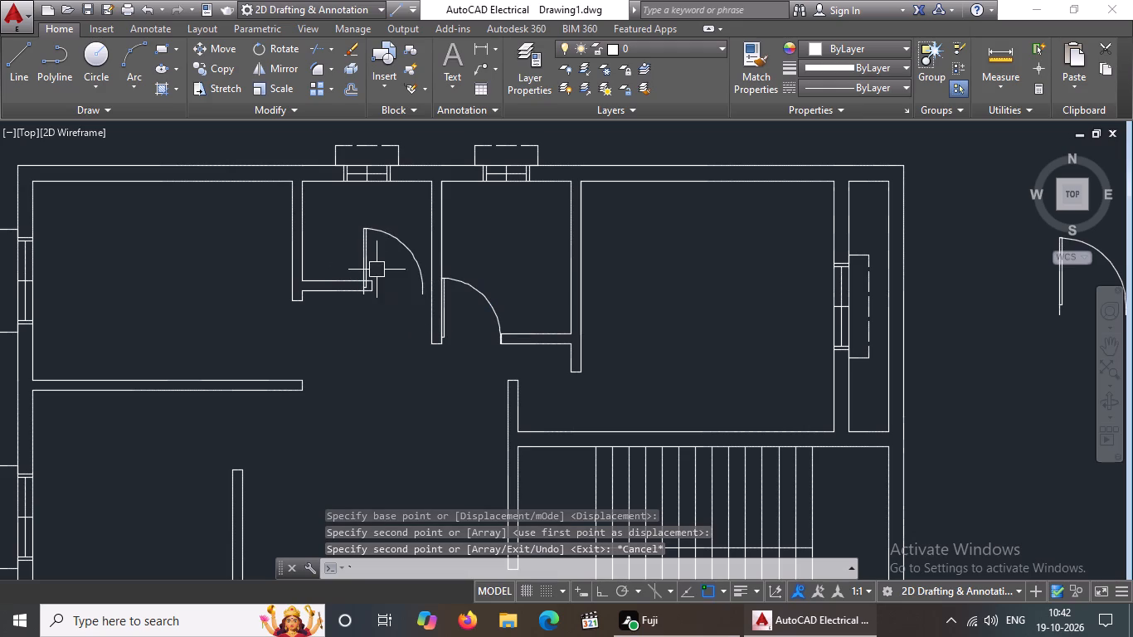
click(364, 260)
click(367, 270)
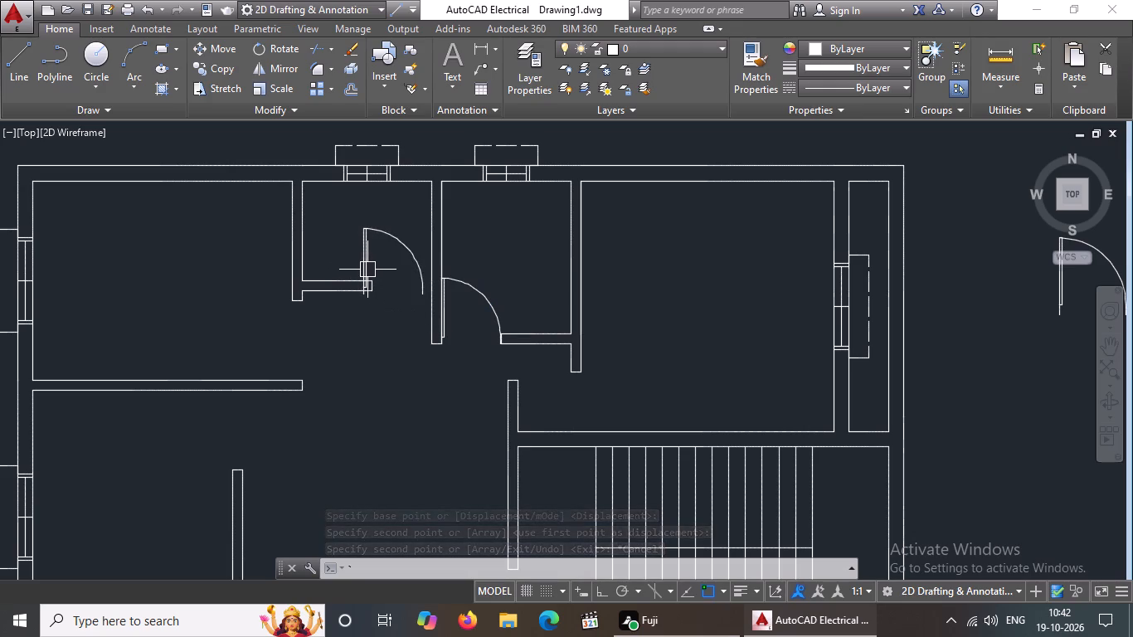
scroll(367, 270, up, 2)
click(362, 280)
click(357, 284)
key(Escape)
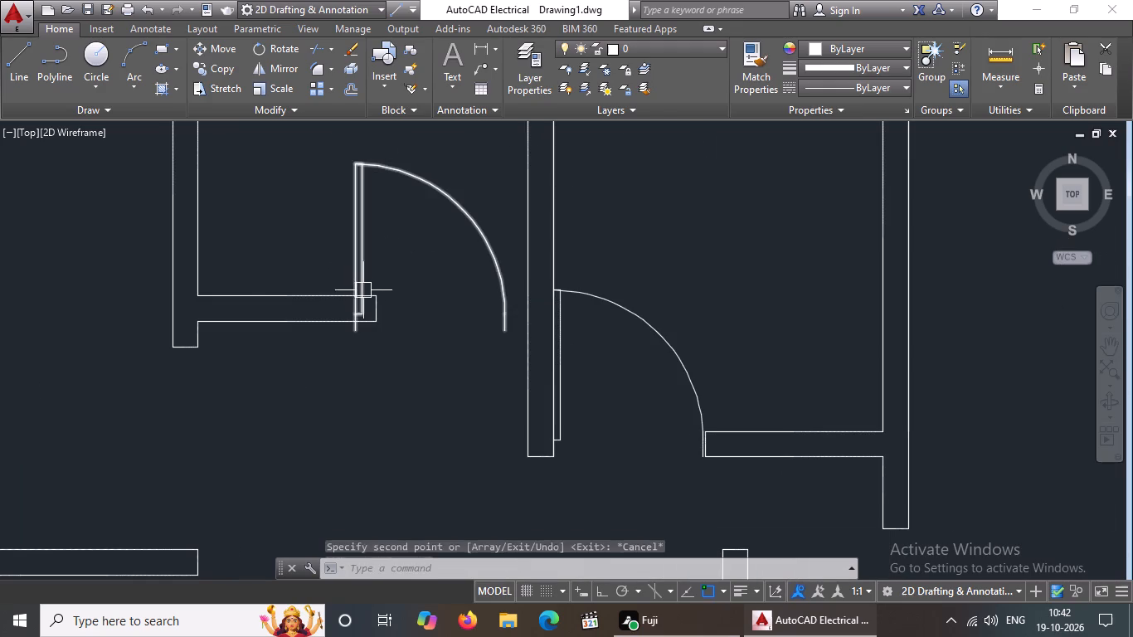
Flip the copied door so it hinges on the east side, and move its jamb end to the short wall's lower corner.
click(357, 273)
click(425, 364)
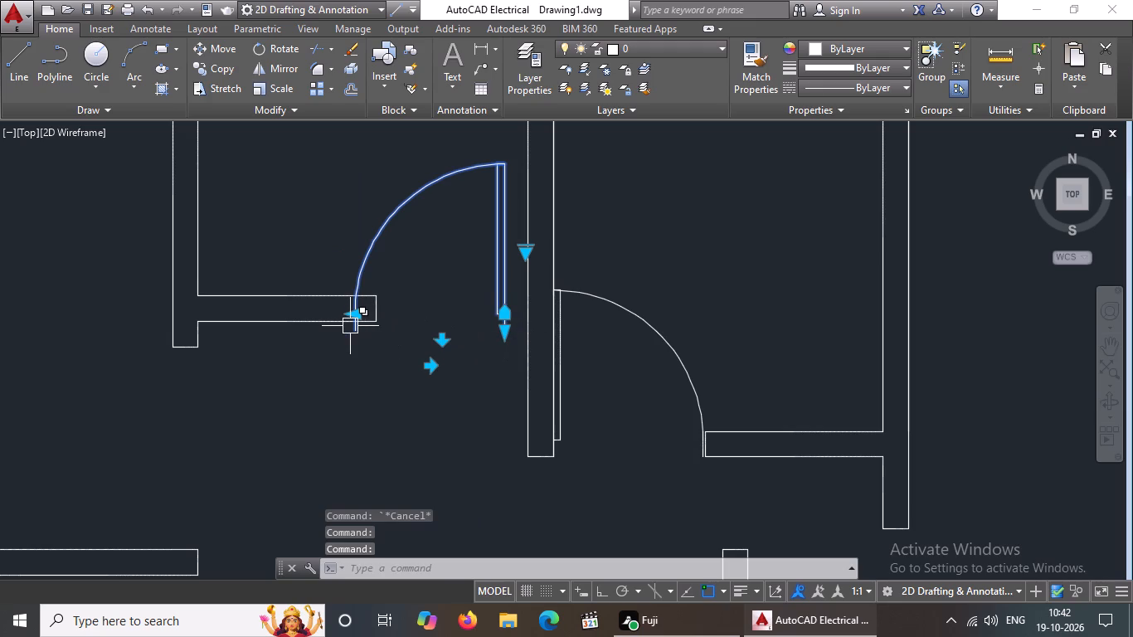
click(237, 44)
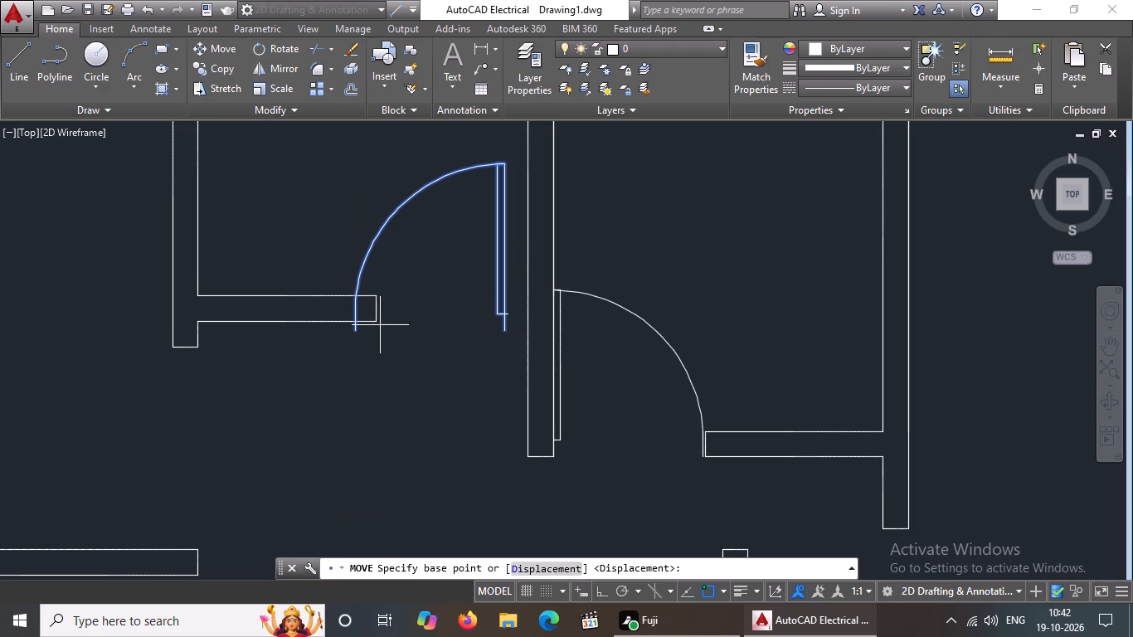
click(355, 331)
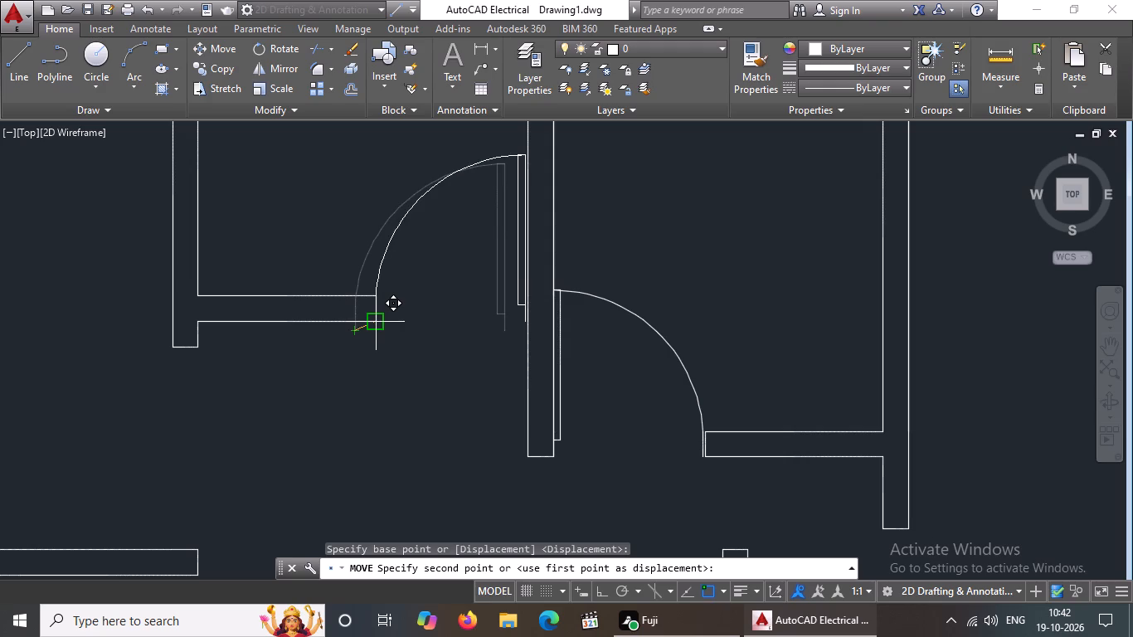
click(376, 320)
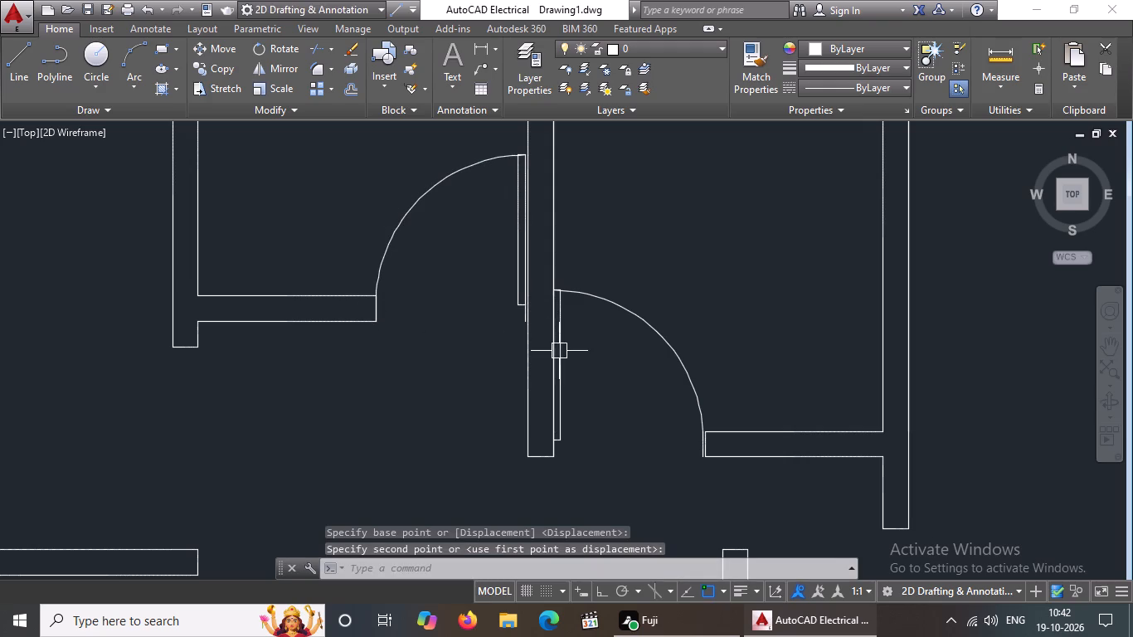
Move the flipped door, with Ortho on, so its hinge side lies against the west face of the partition.
middle_drag(530, 356, 489, 404)
scroll(479, 346, up, 3)
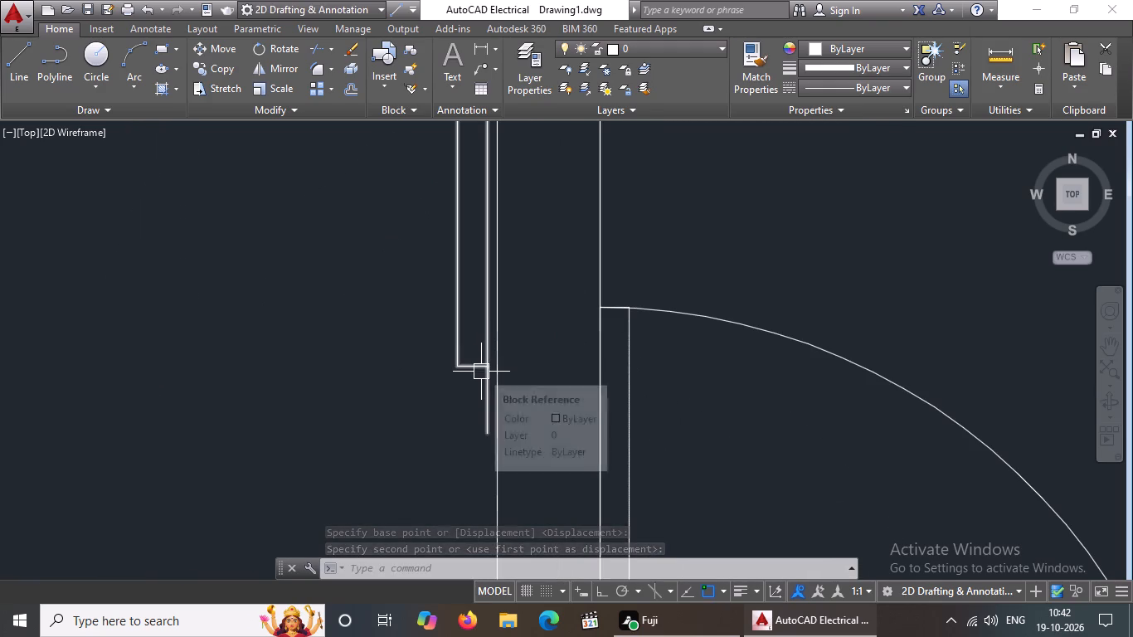
click(481, 371)
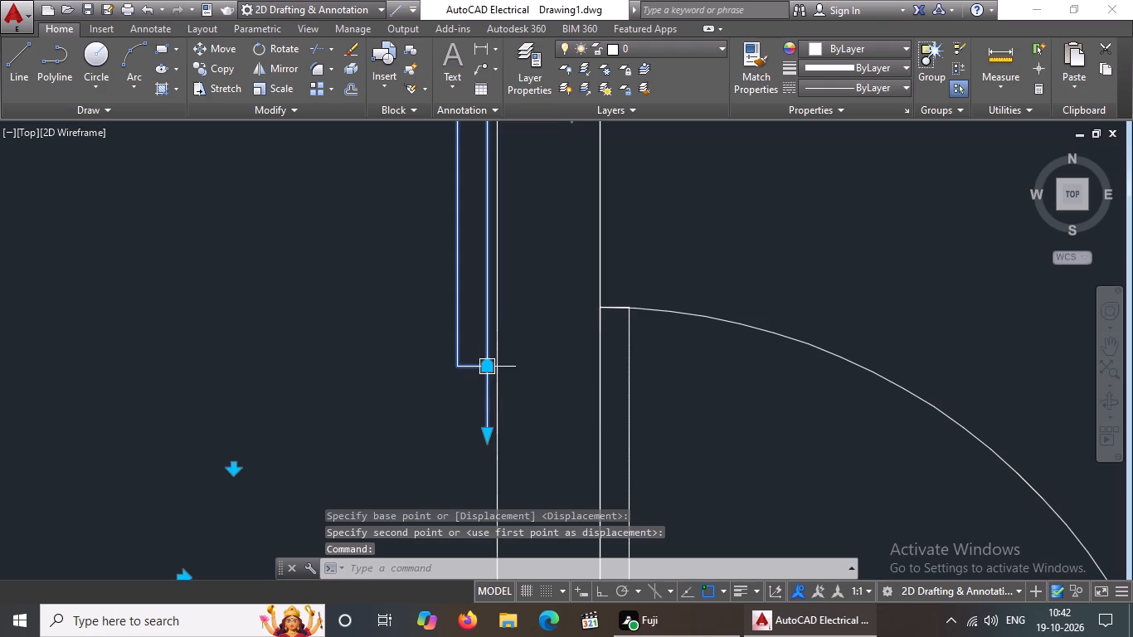
click(488, 315)
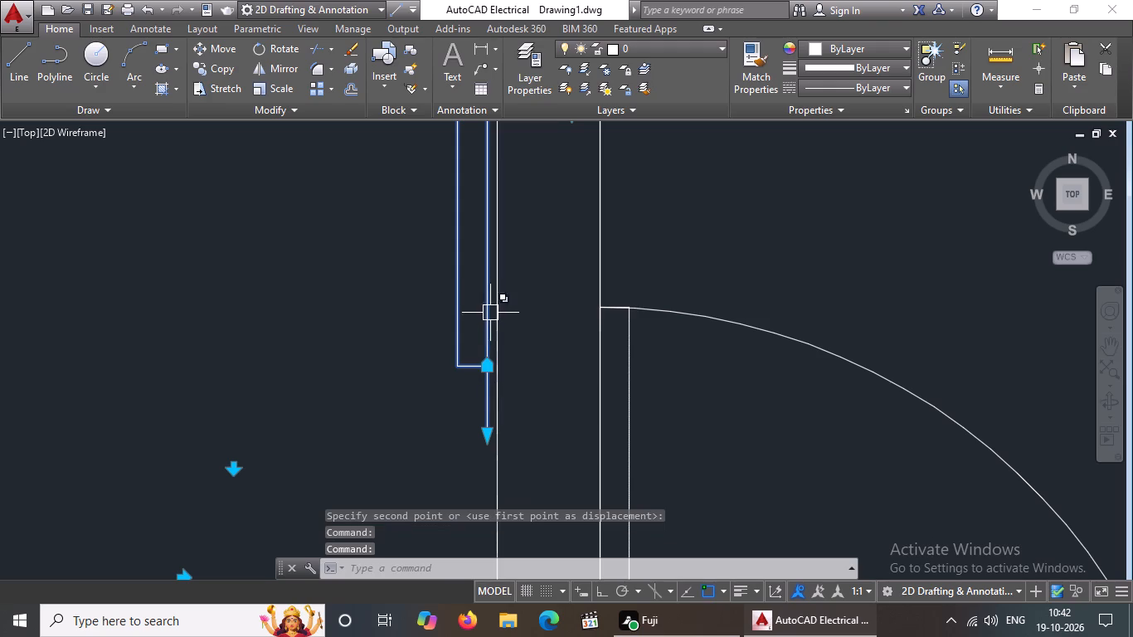
click(225, 44)
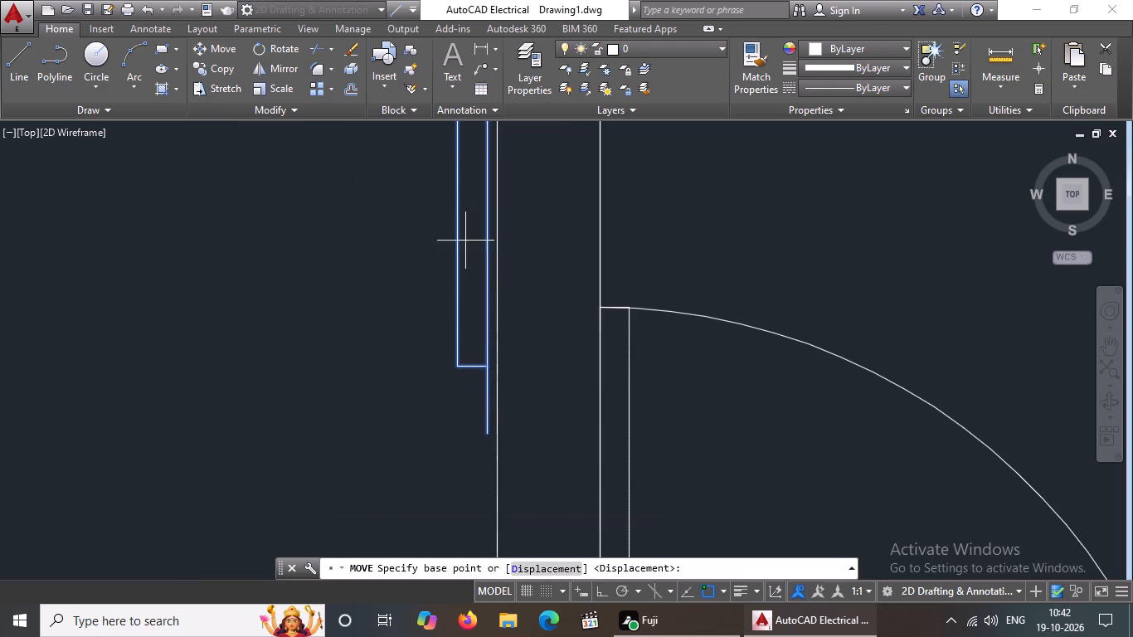
click(486, 263)
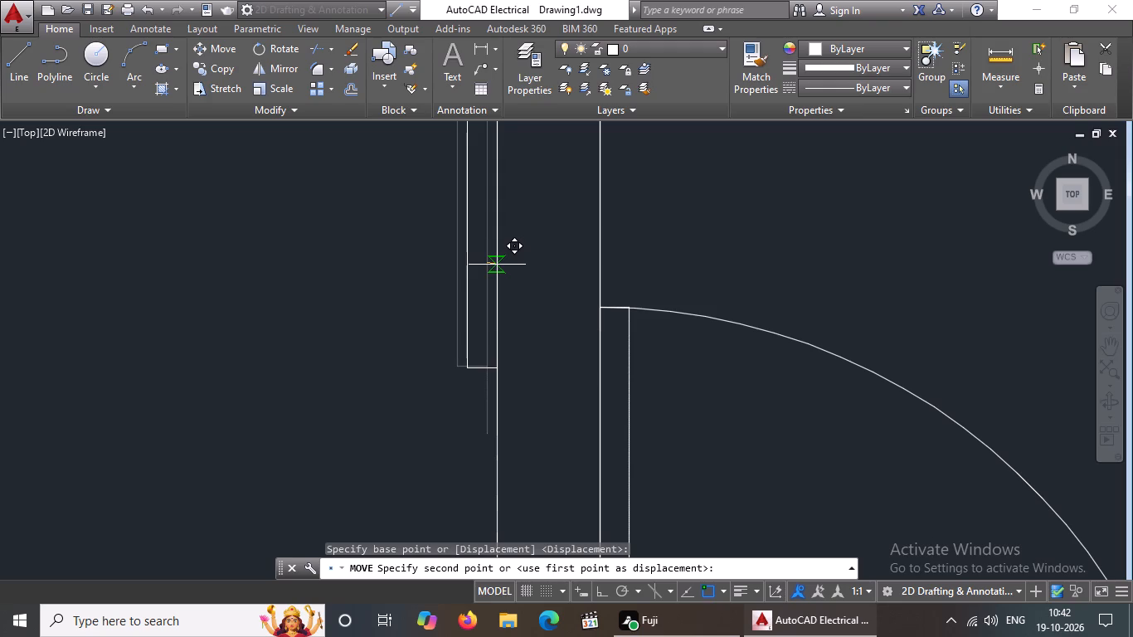
click(608, 587)
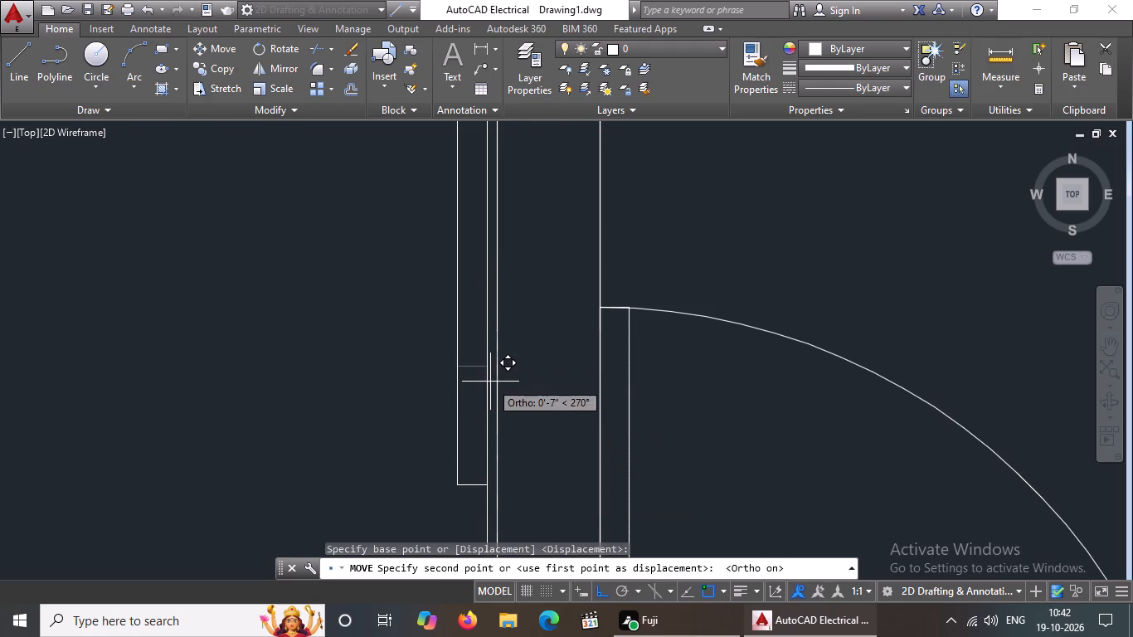
scroll(542, 440, down, 2)
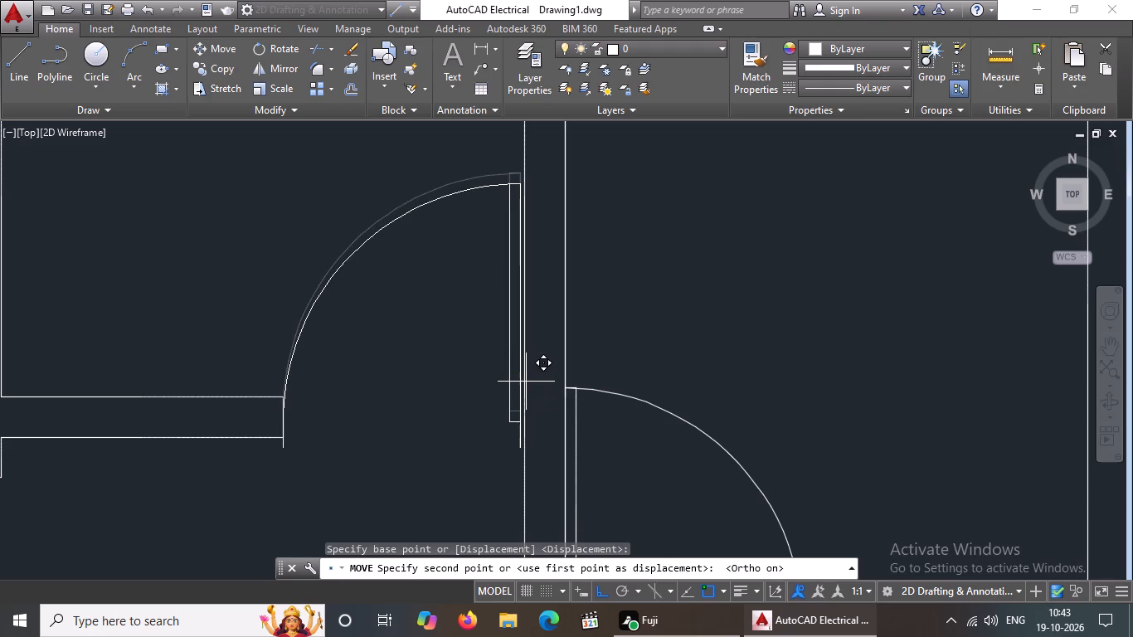
scroll(526, 382, up, 1)
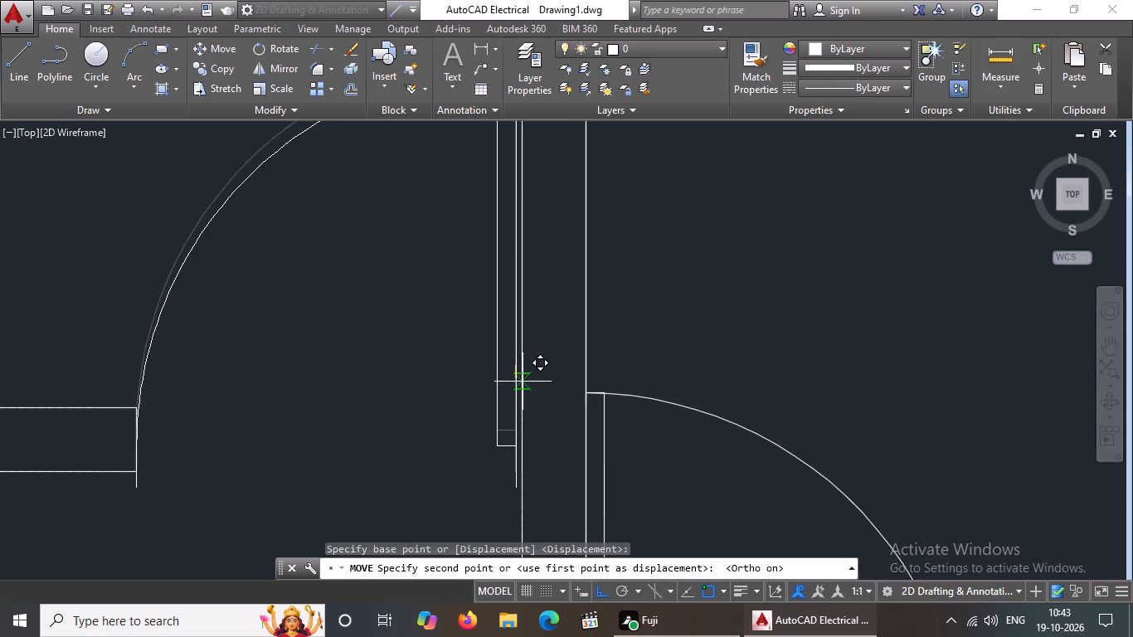
click(523, 382)
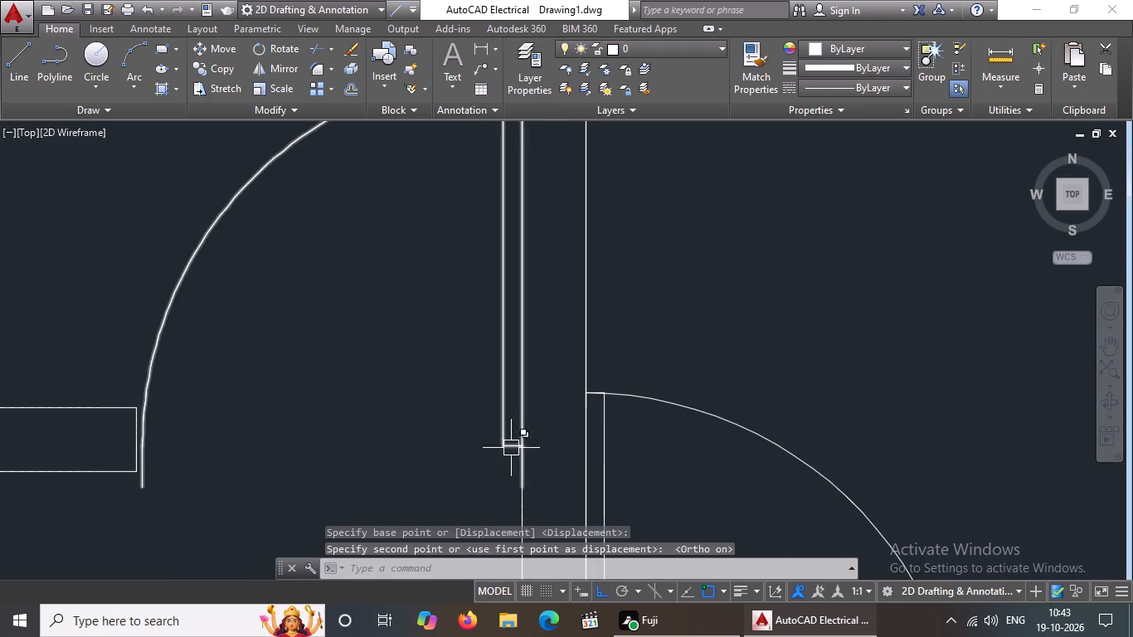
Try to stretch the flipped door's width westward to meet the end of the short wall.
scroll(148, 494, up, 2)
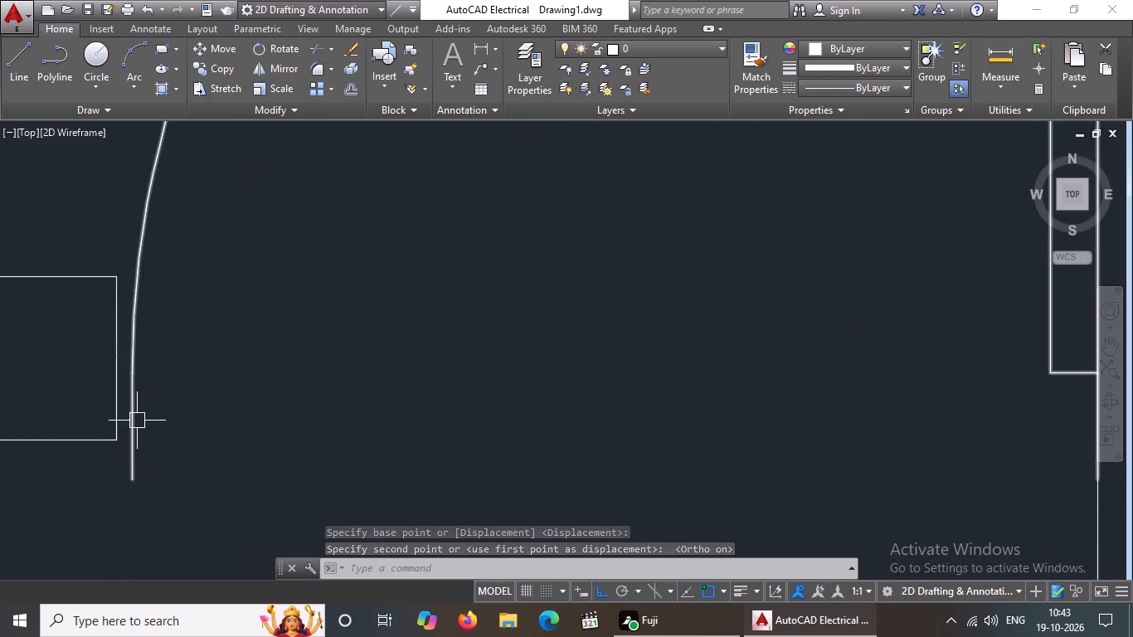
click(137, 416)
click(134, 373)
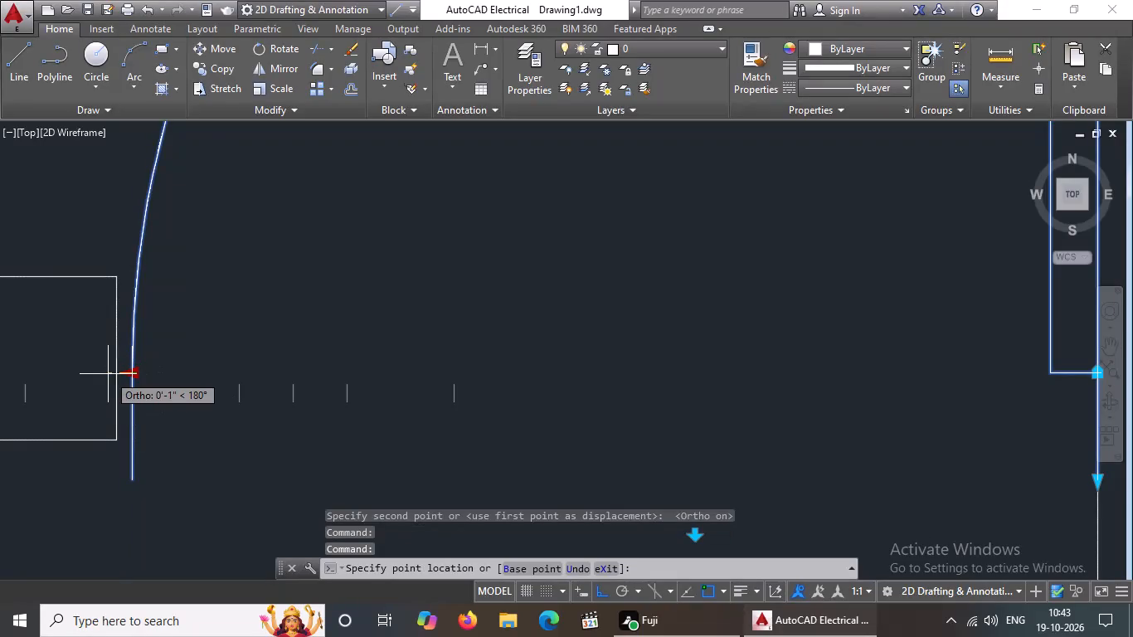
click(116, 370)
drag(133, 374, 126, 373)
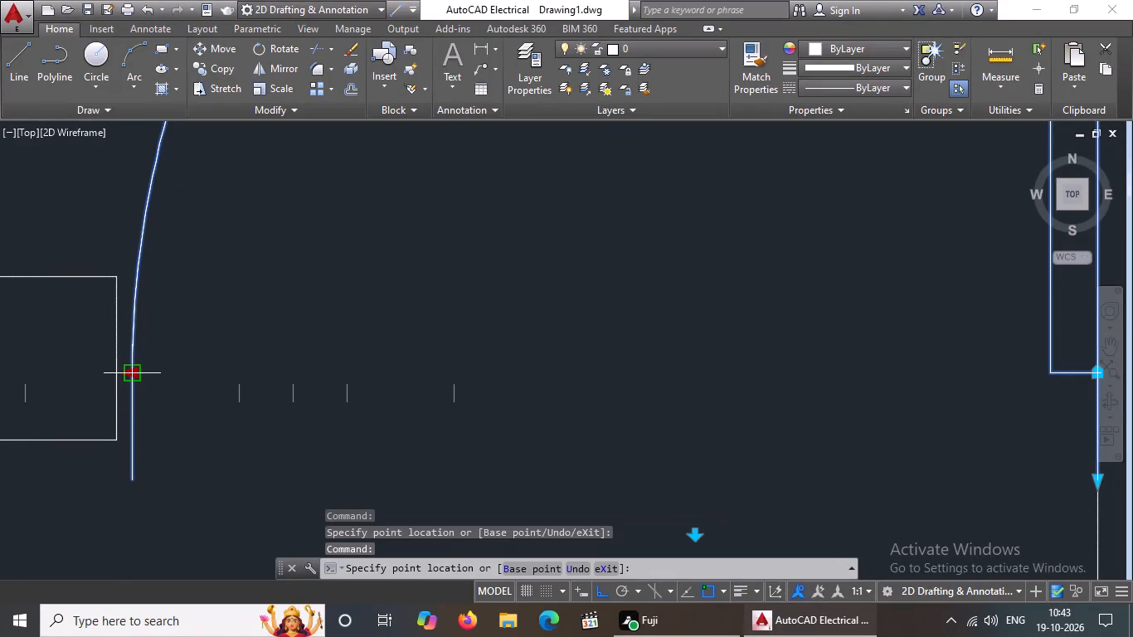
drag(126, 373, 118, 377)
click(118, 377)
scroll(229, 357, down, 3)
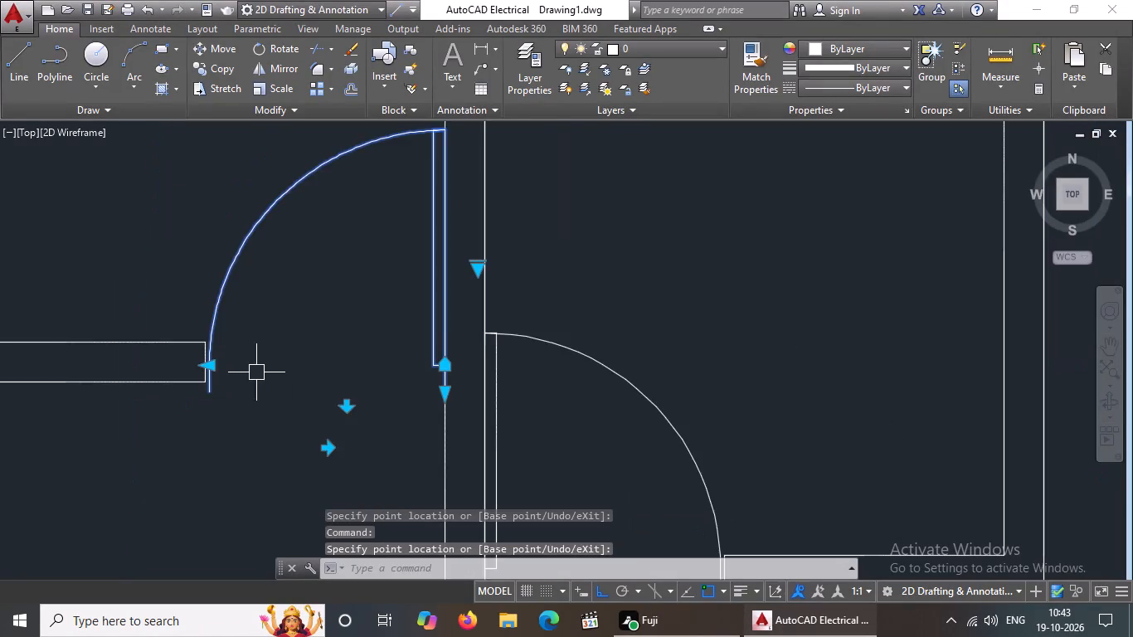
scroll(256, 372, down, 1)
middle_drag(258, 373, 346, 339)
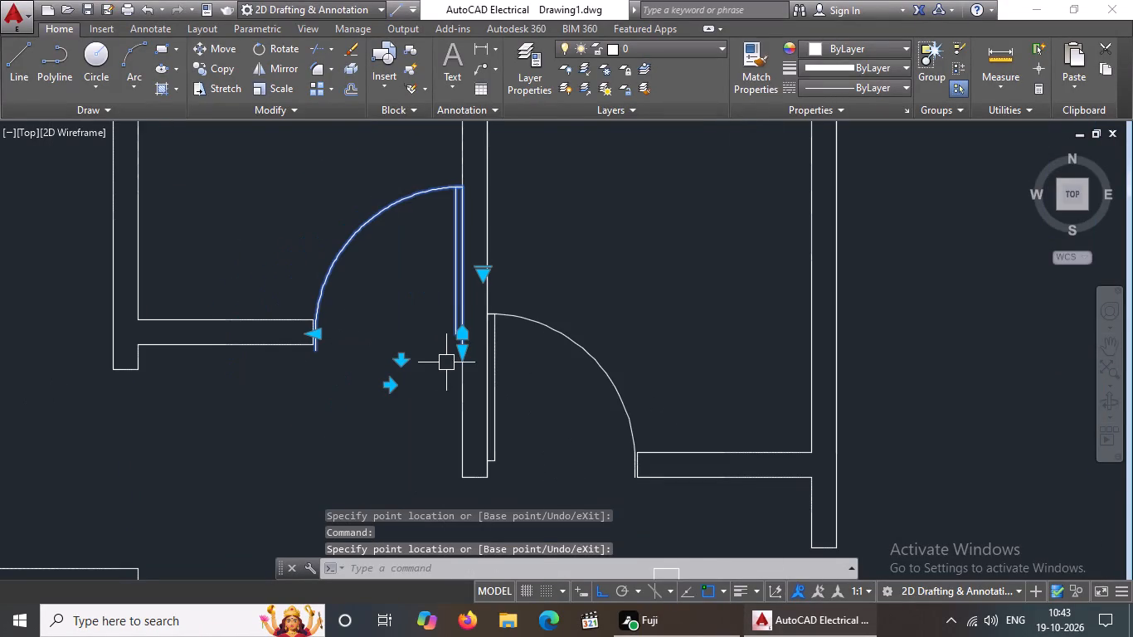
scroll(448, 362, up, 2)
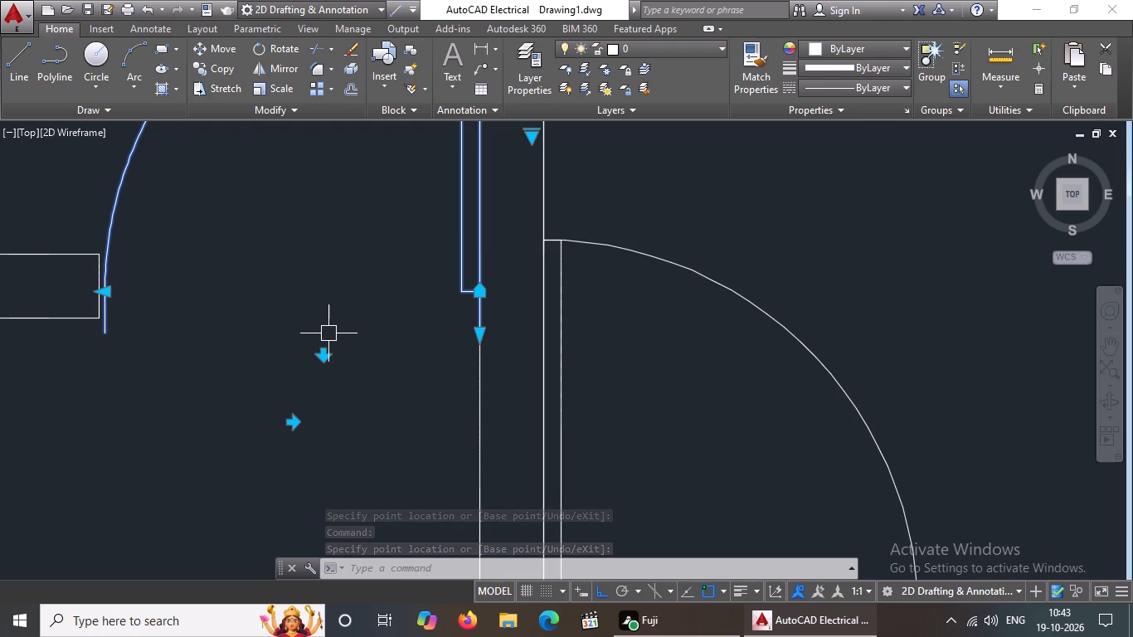
Extend the upper and lower lines of the short wall eastward to meet the door's jamb end.
middle_drag(329, 333, 380, 397)
key(Escape)
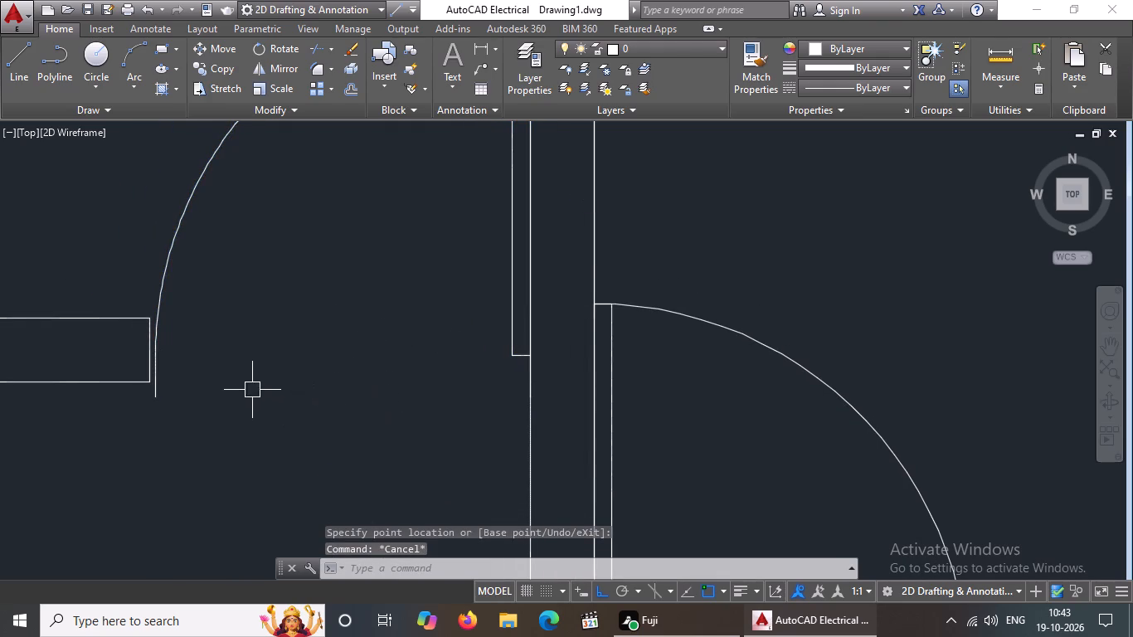
middle_drag(275, 385, 367, 424)
key(Escape)
key(e)
text(x)
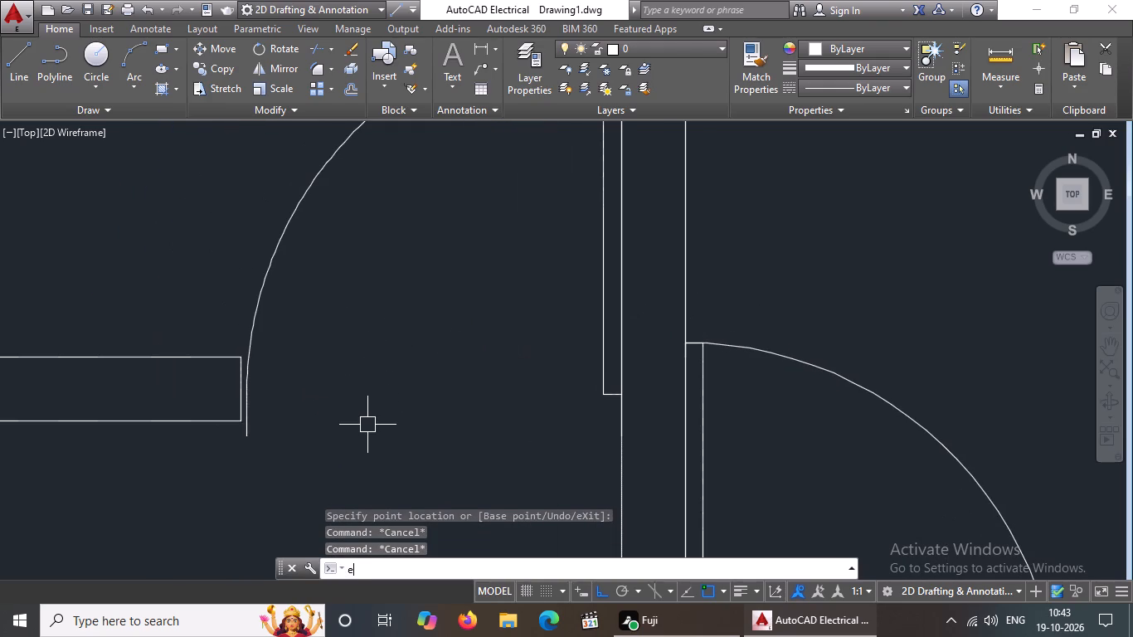
key(space)
key(space)
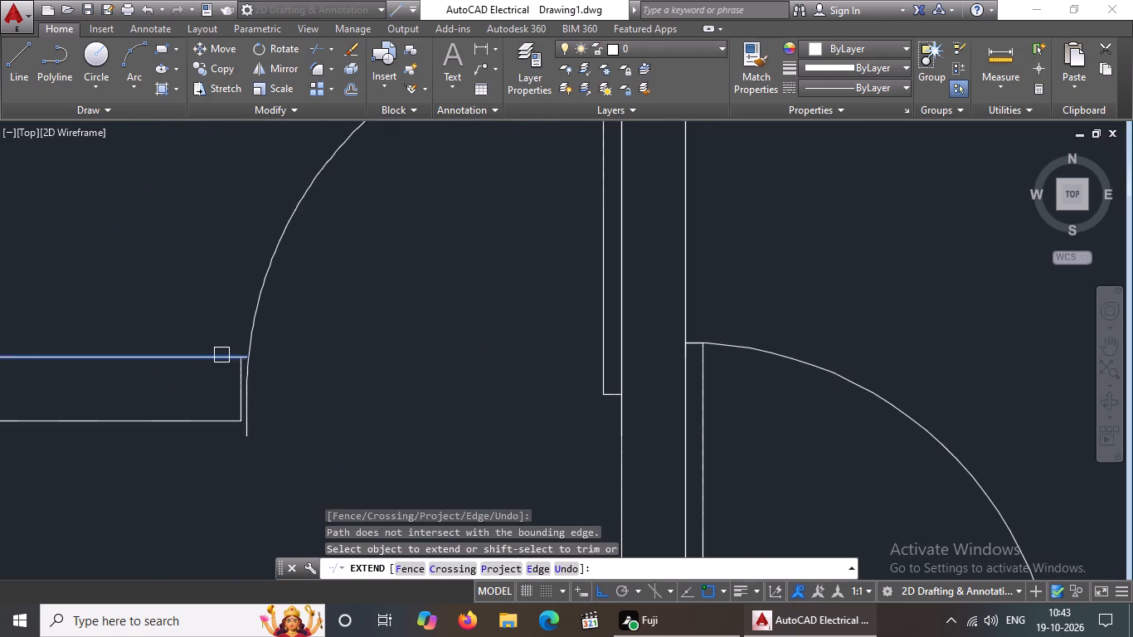
click(222, 356)
click(219, 425)
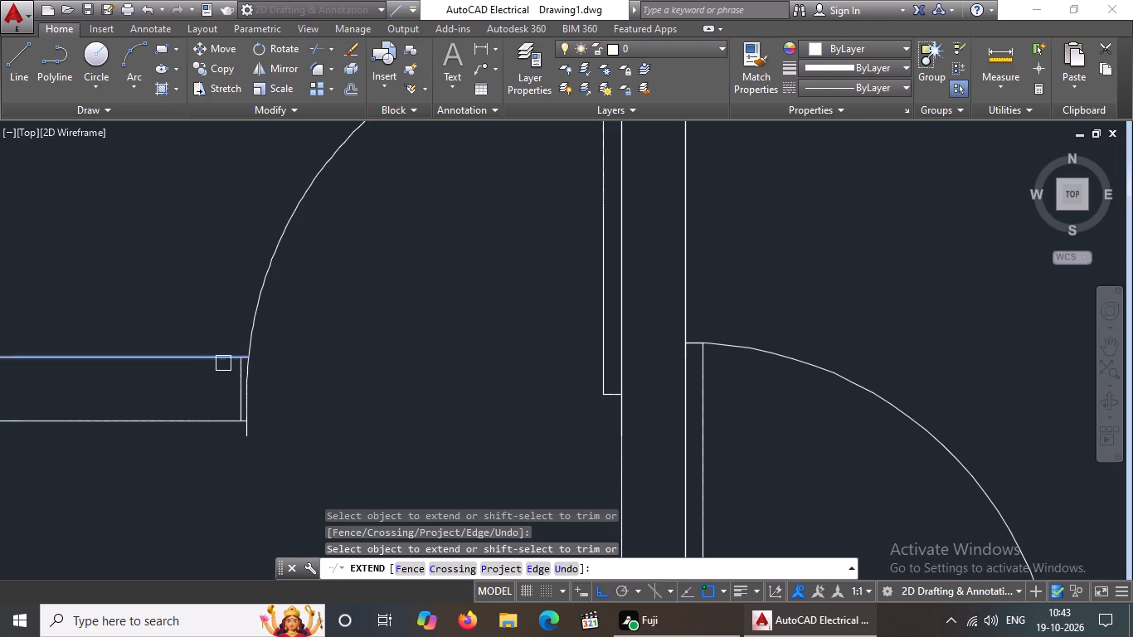
click(231, 353)
key(Escape)
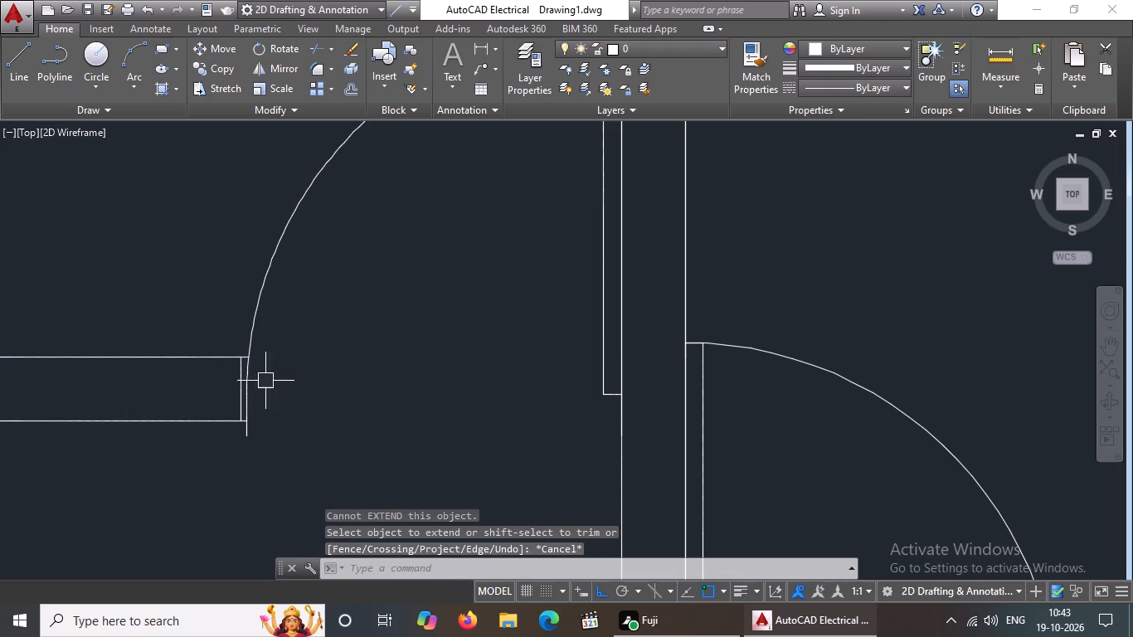
Move the door up so its jamb end sits on the extended short wall's lower corner.
click(257, 309)
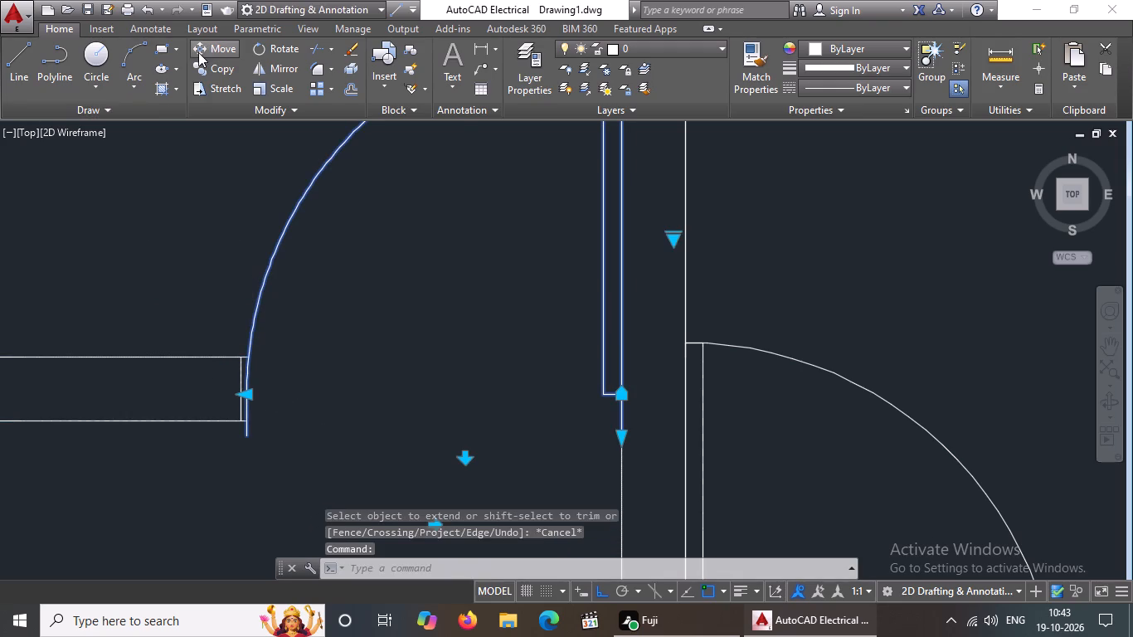
click(202, 47)
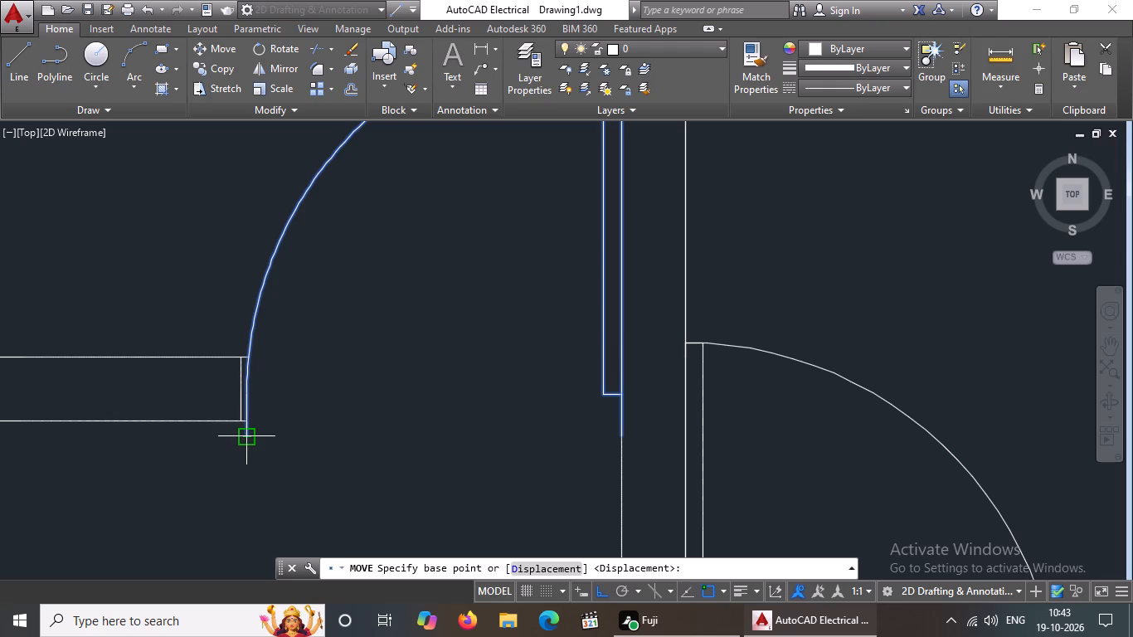
click(245, 434)
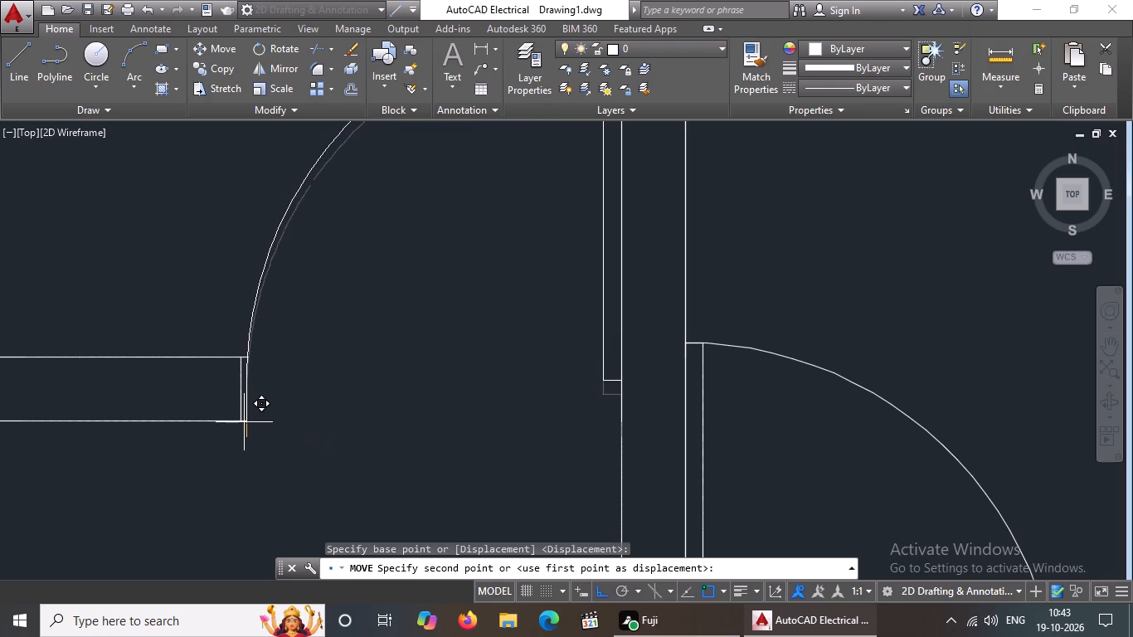
click(246, 421)
Rotate the spare door block outside the plan's east side a quarter turn counterclockwise.
scroll(352, 438, down, 3)
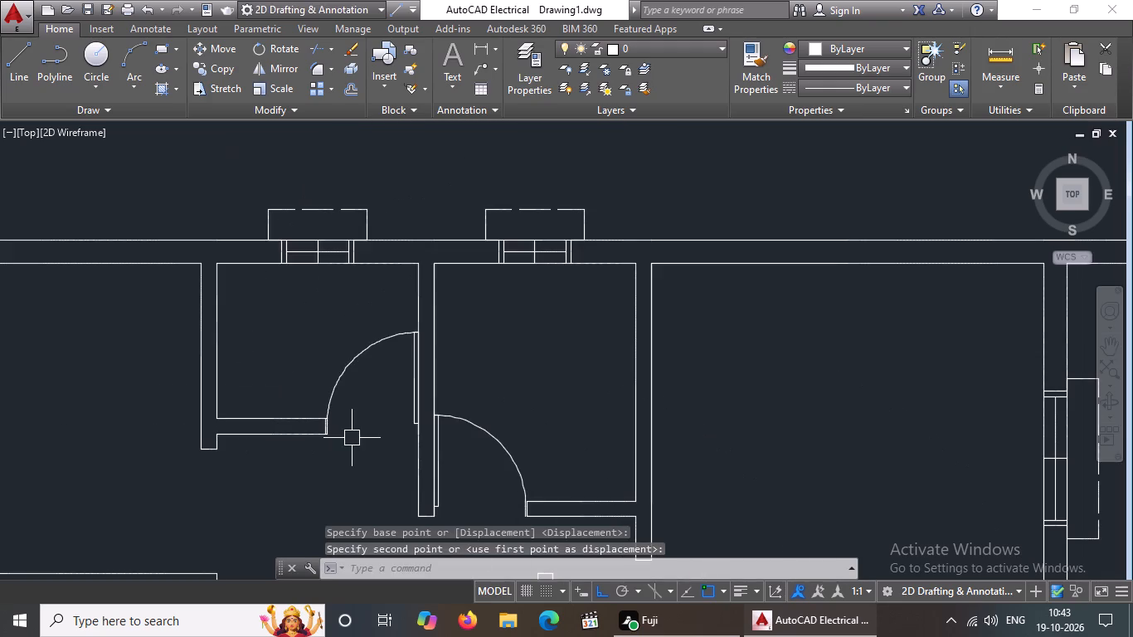
scroll(353, 438, down, 1)
middle_drag(357, 444, 371, 373)
scroll(372, 366, down, 1)
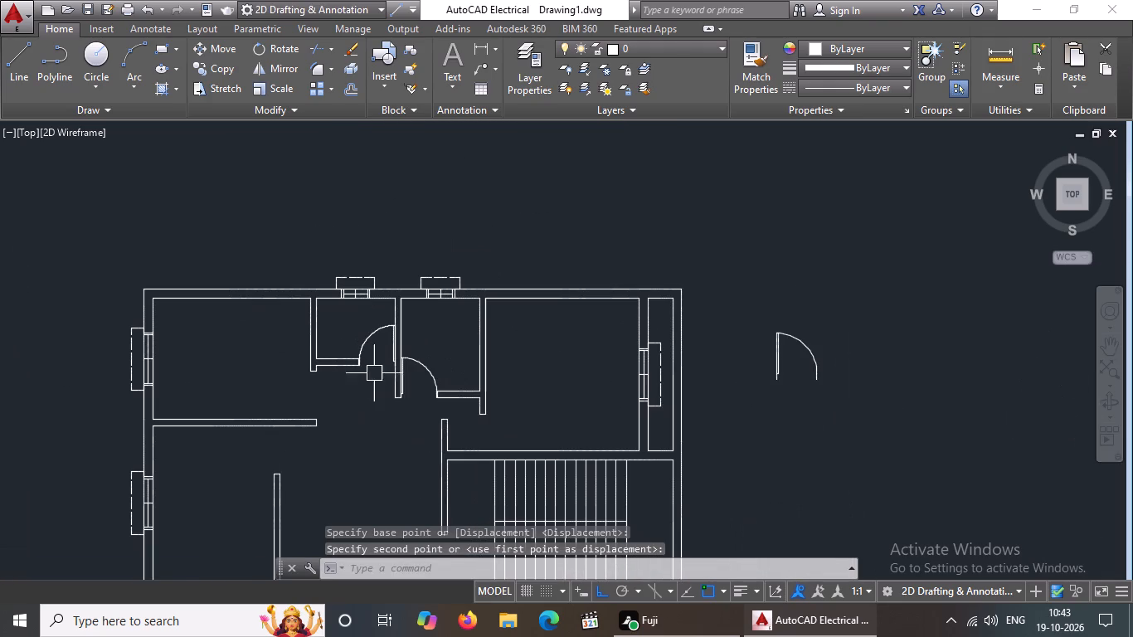
scroll(784, 451, down, 2)
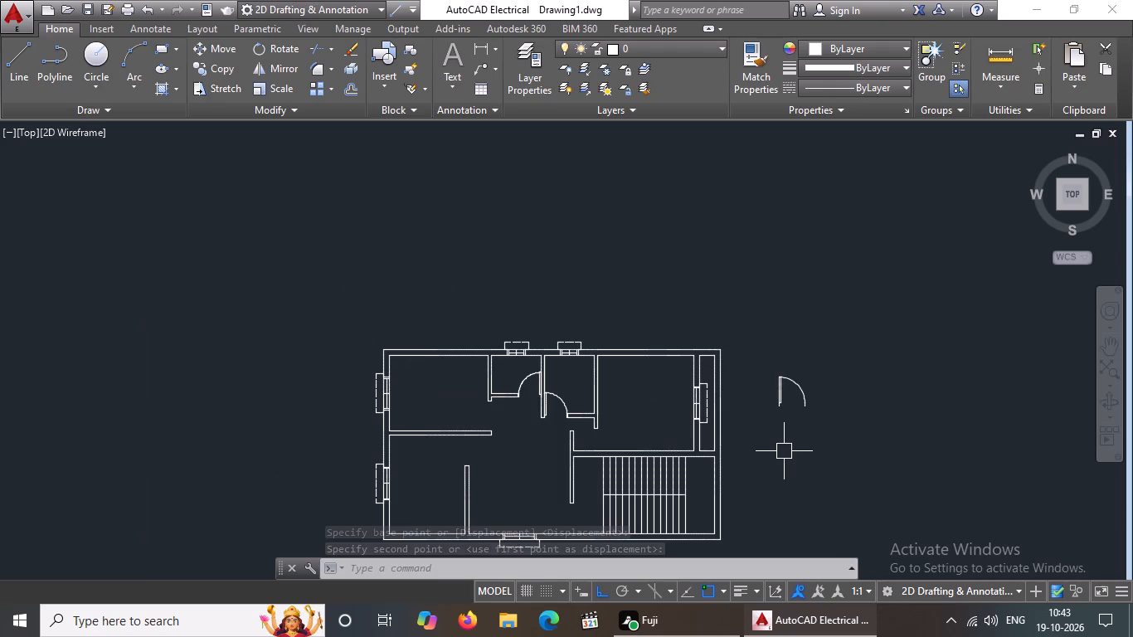
click(780, 380)
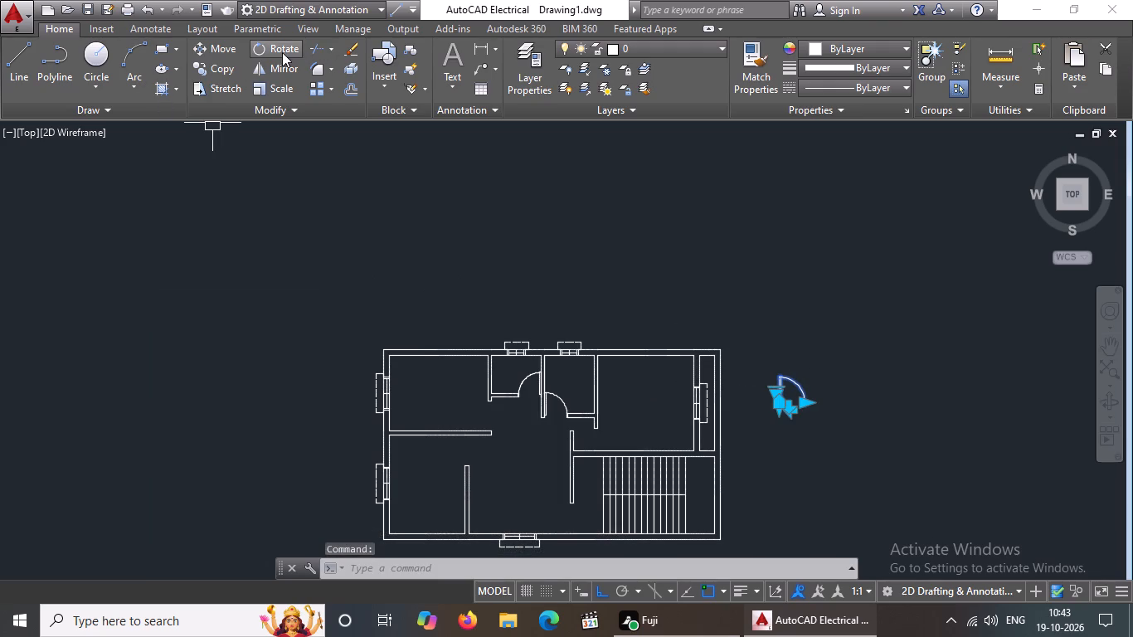
click(288, 48)
click(790, 393)
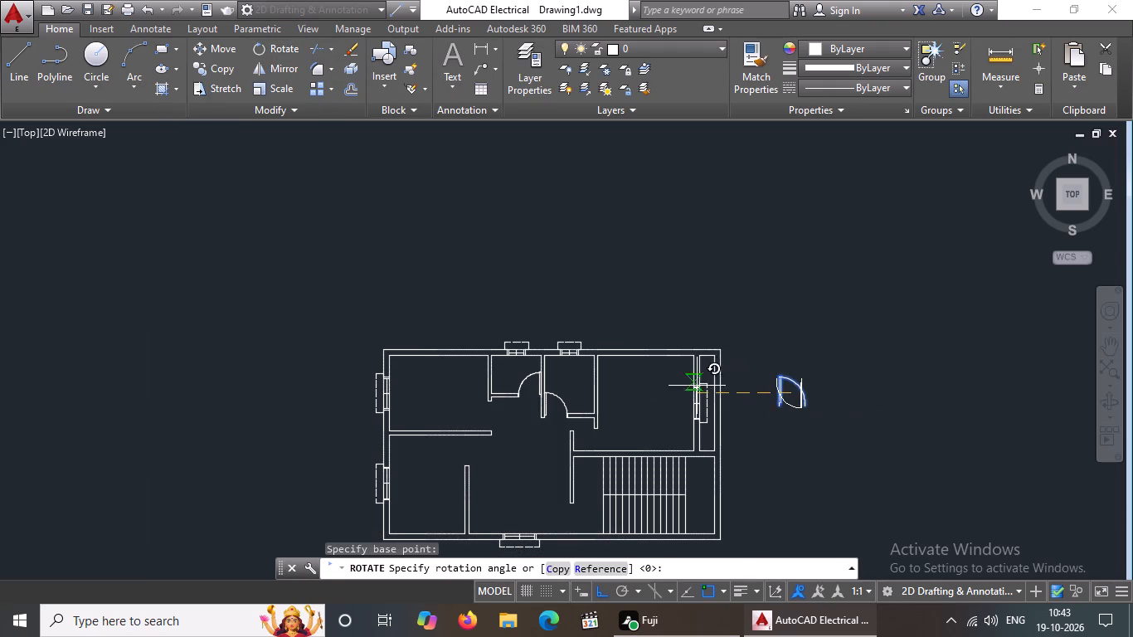
click(771, 341)
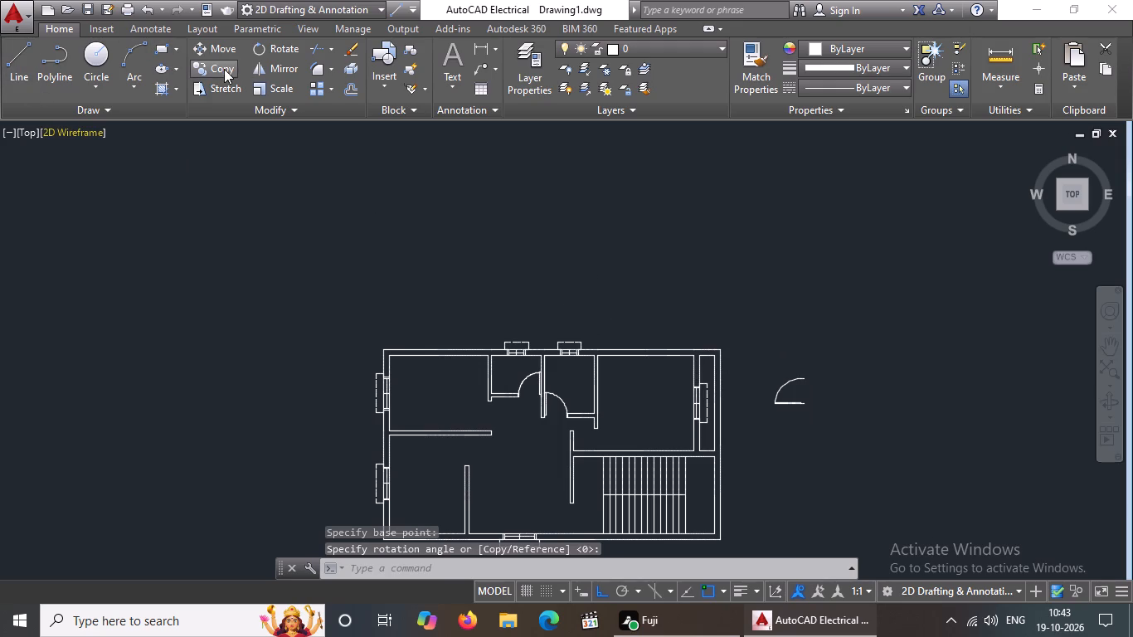
Move the rotated door, with Ortho off, onto the upper corner at the east end of the northwest room's south wall.
click(224, 47)
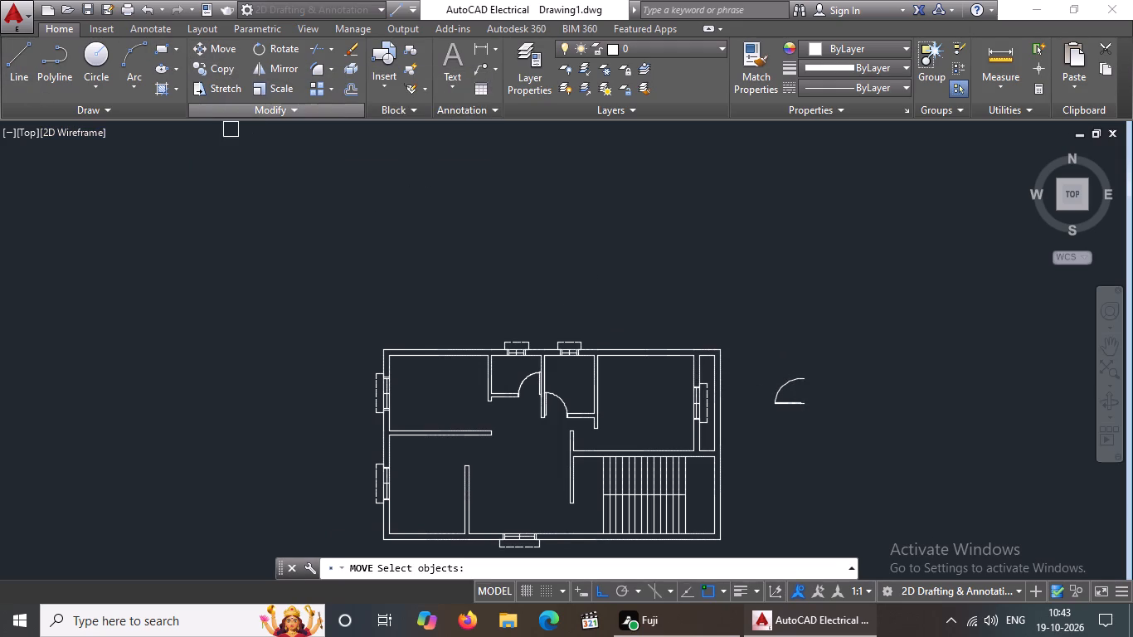
key(Escape)
click(746, 356)
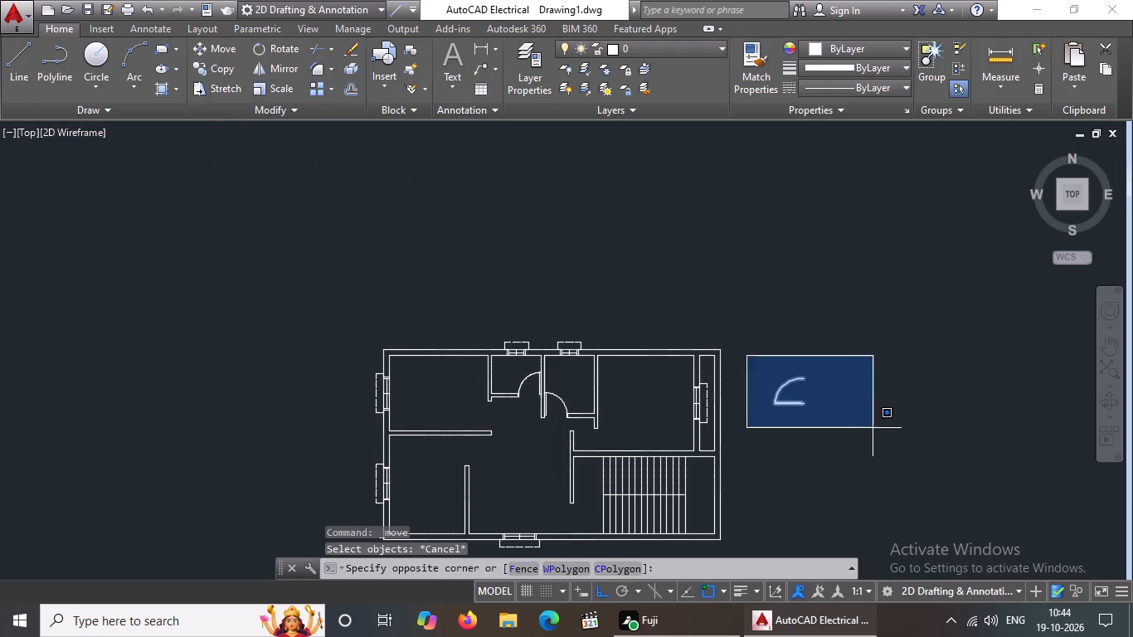
click(873, 428)
click(216, 53)
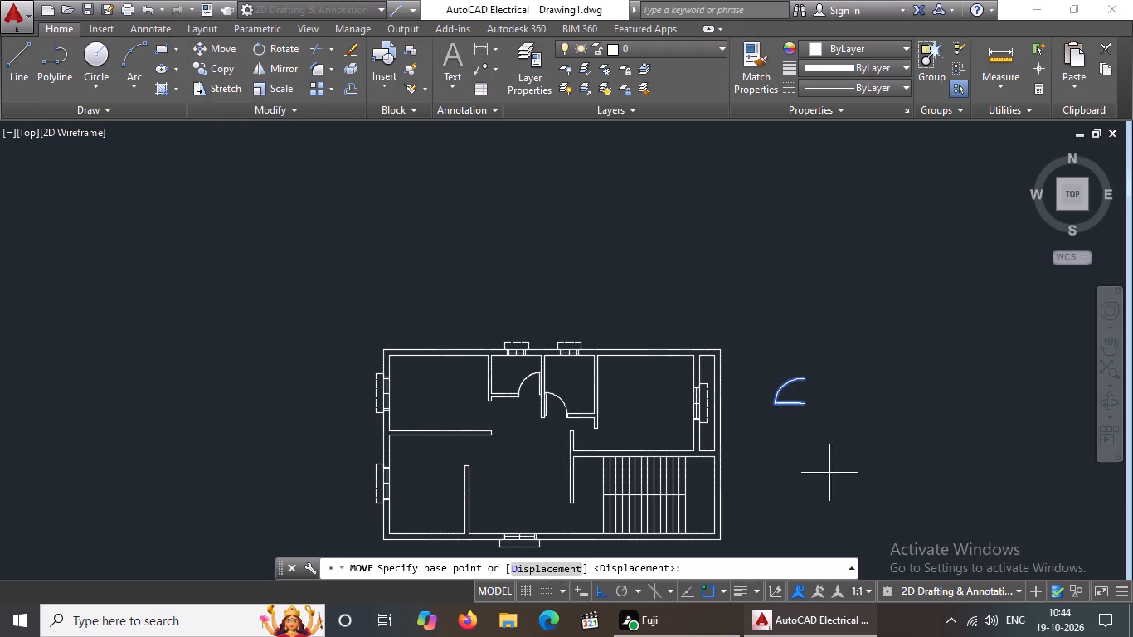
click(802, 410)
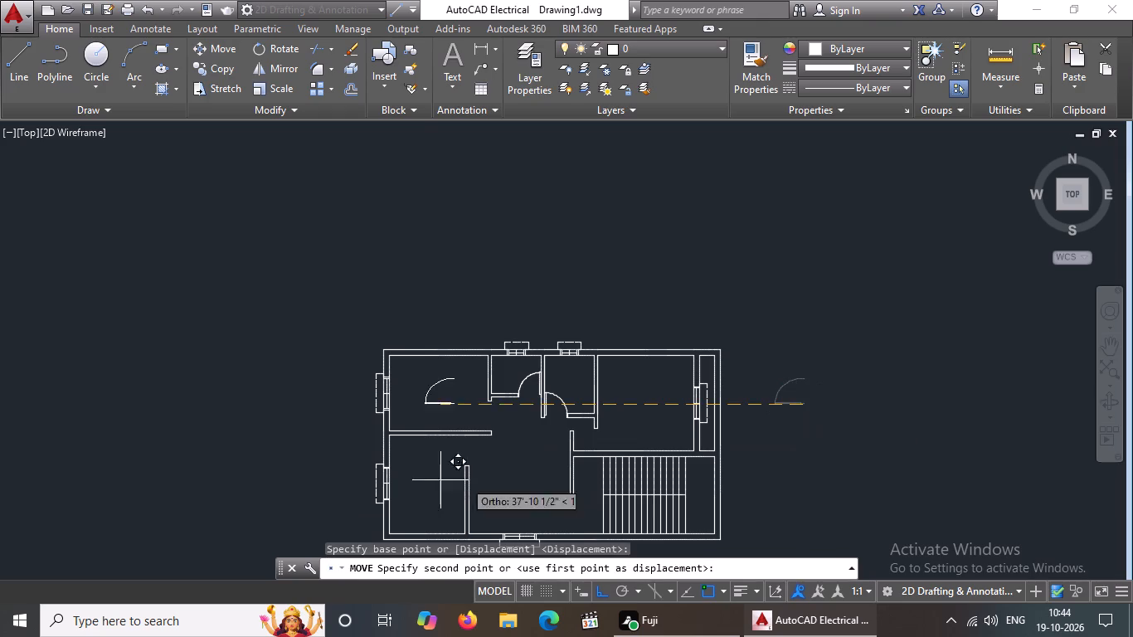
click(597, 593)
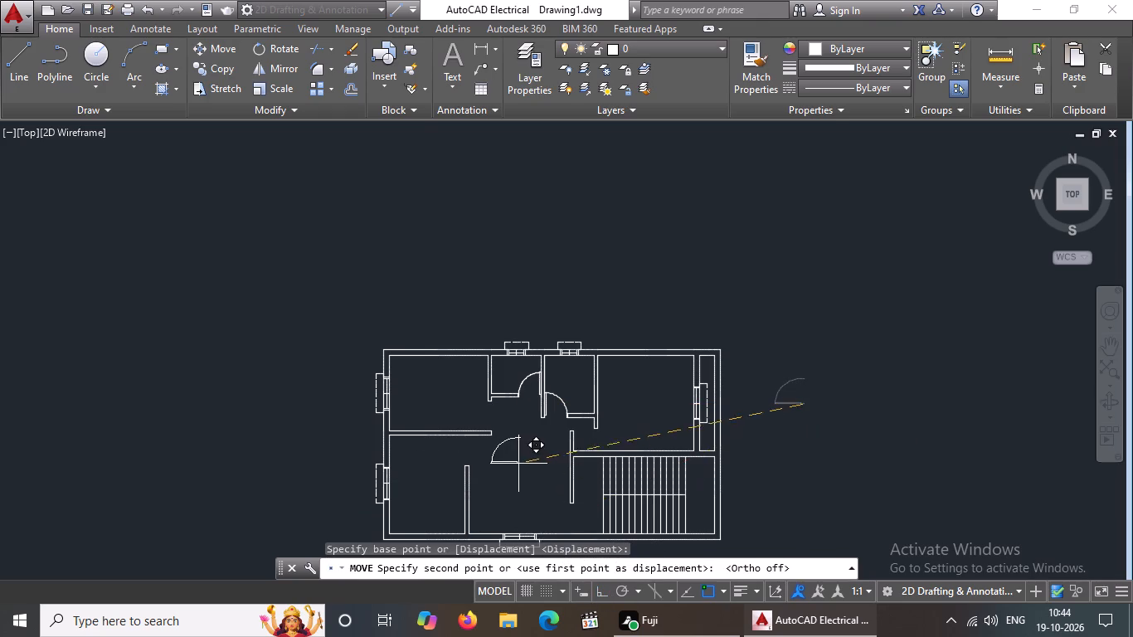
scroll(518, 461, up, 3)
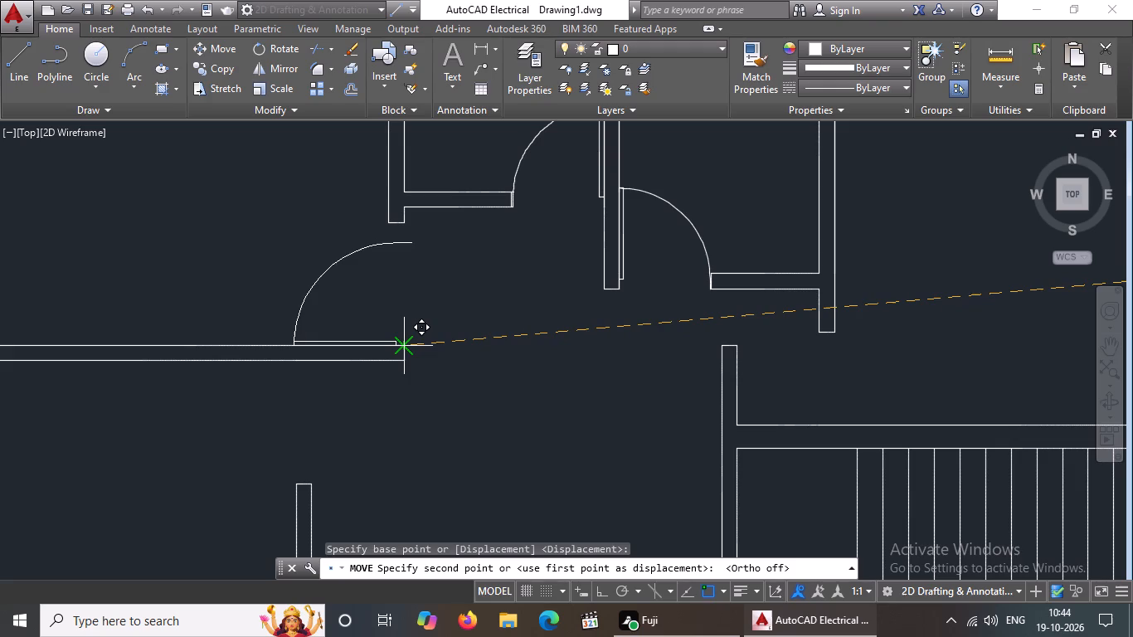
click(404, 343)
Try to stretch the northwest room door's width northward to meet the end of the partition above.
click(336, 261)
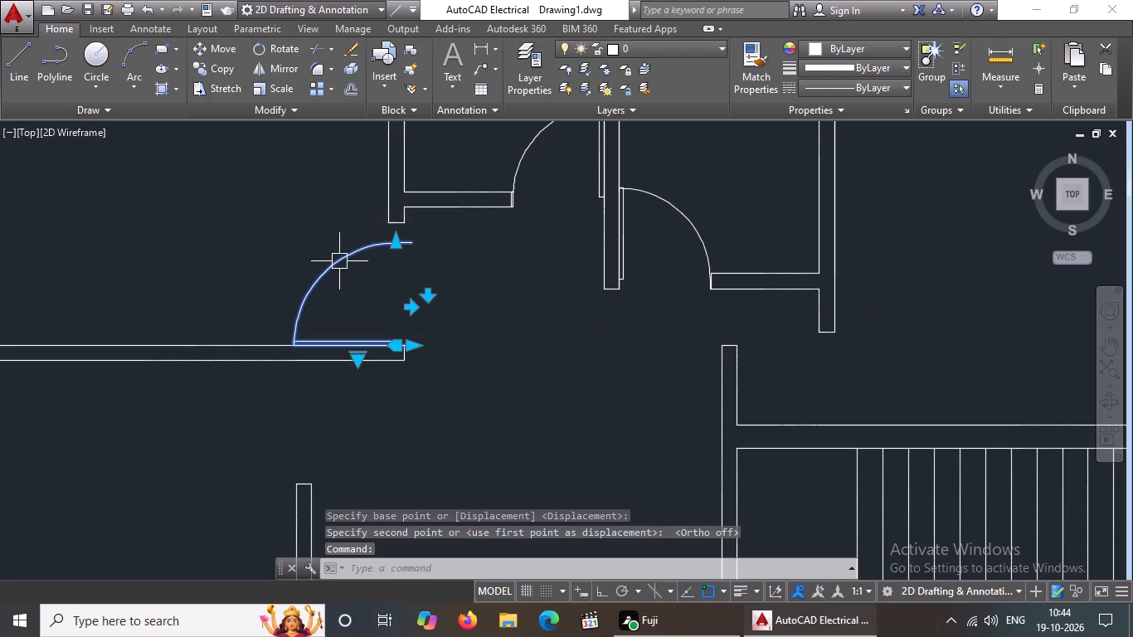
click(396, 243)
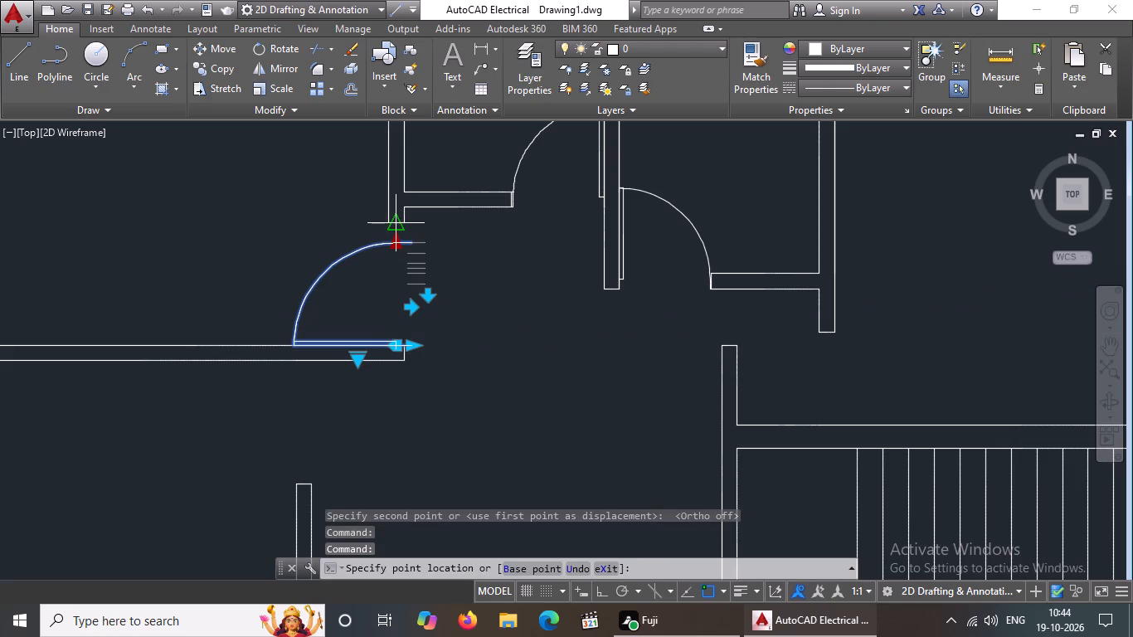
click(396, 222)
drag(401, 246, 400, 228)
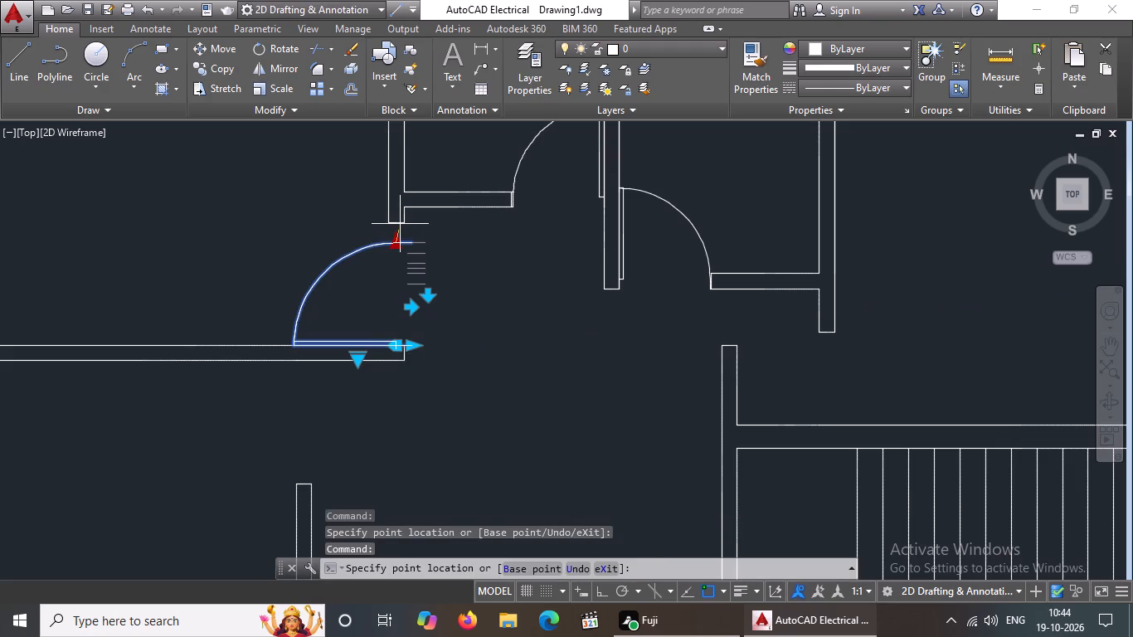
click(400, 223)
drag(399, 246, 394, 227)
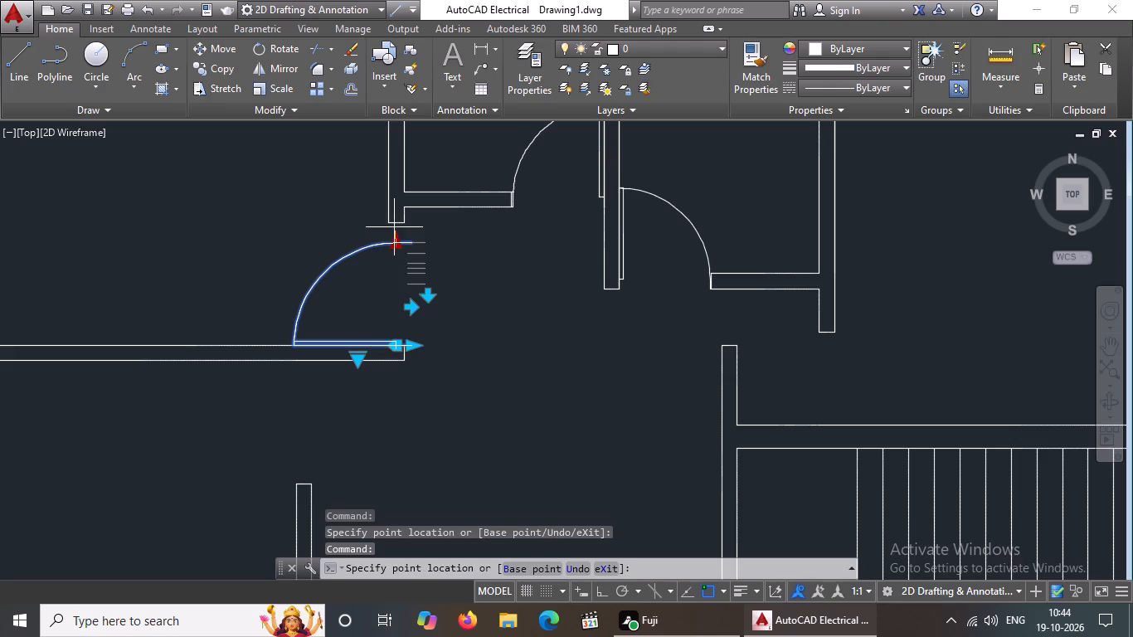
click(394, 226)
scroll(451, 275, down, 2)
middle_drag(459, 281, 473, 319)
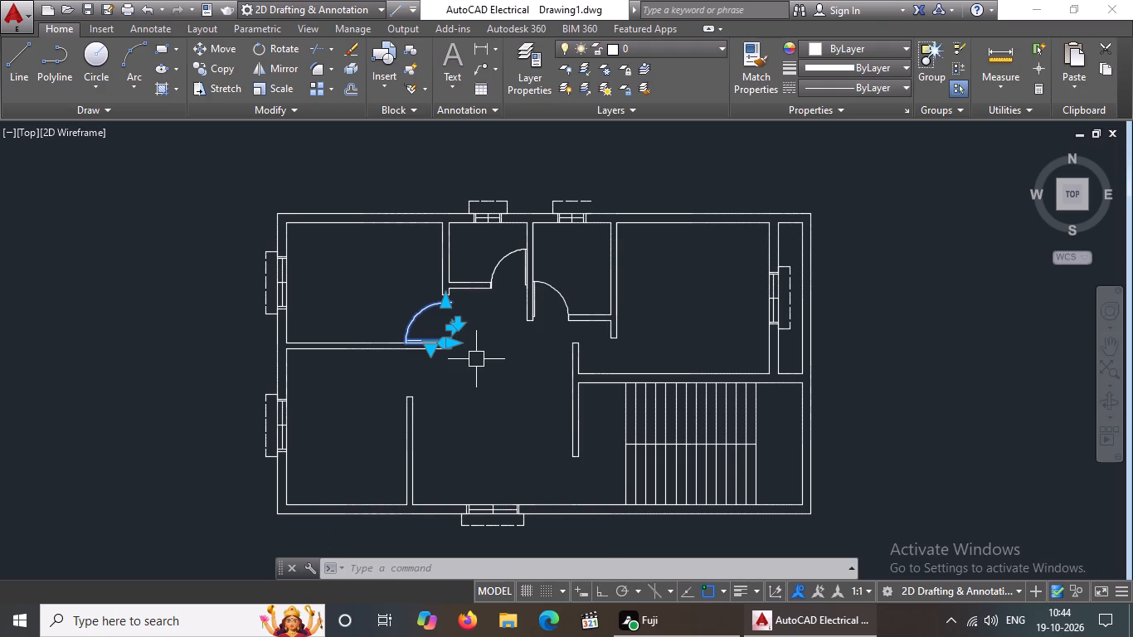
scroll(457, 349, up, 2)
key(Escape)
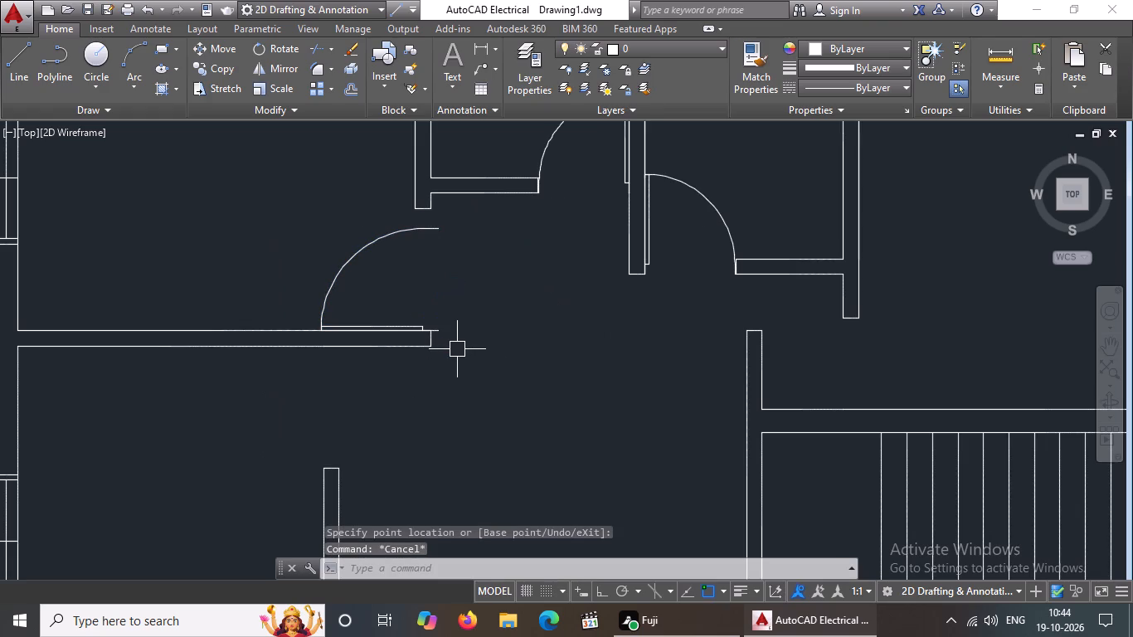
Copy the northwest room's door straight down into the opening below its south wall.
click(337, 260)
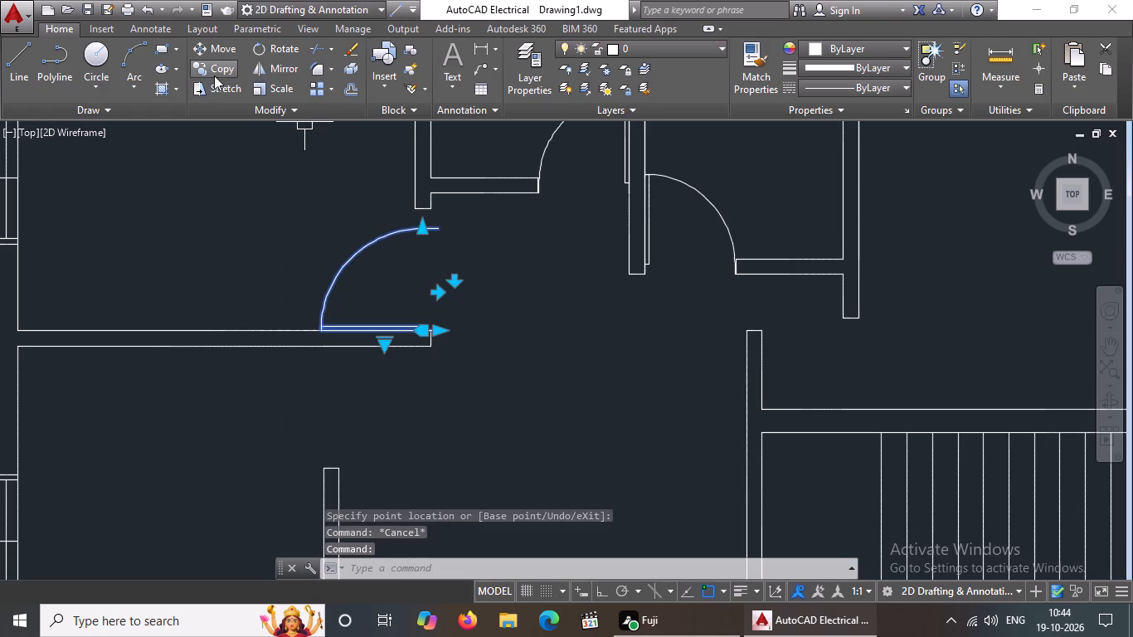
drag(217, 68, 216, 85)
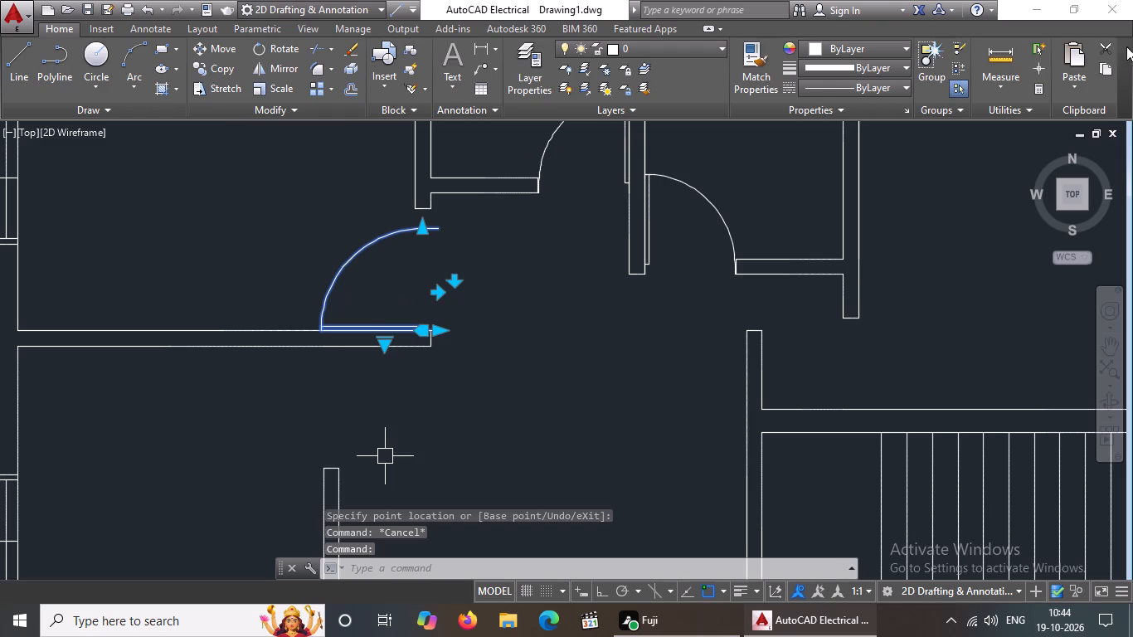
click(216, 65)
click(386, 266)
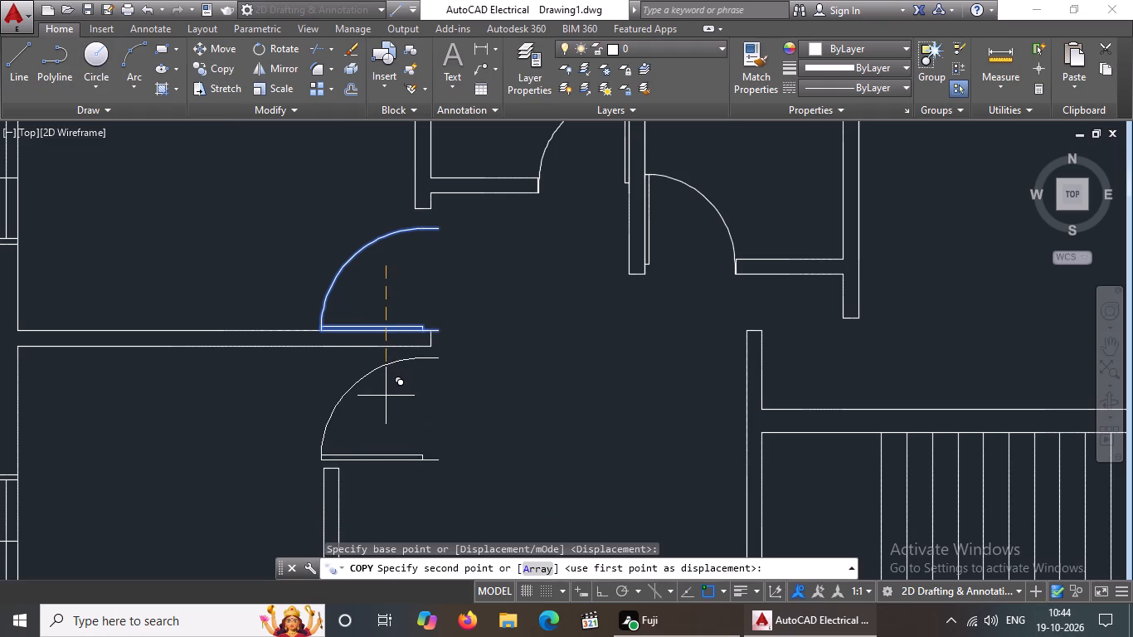
click(386, 395)
scroll(387, 390, down, 2)
key(Escape)
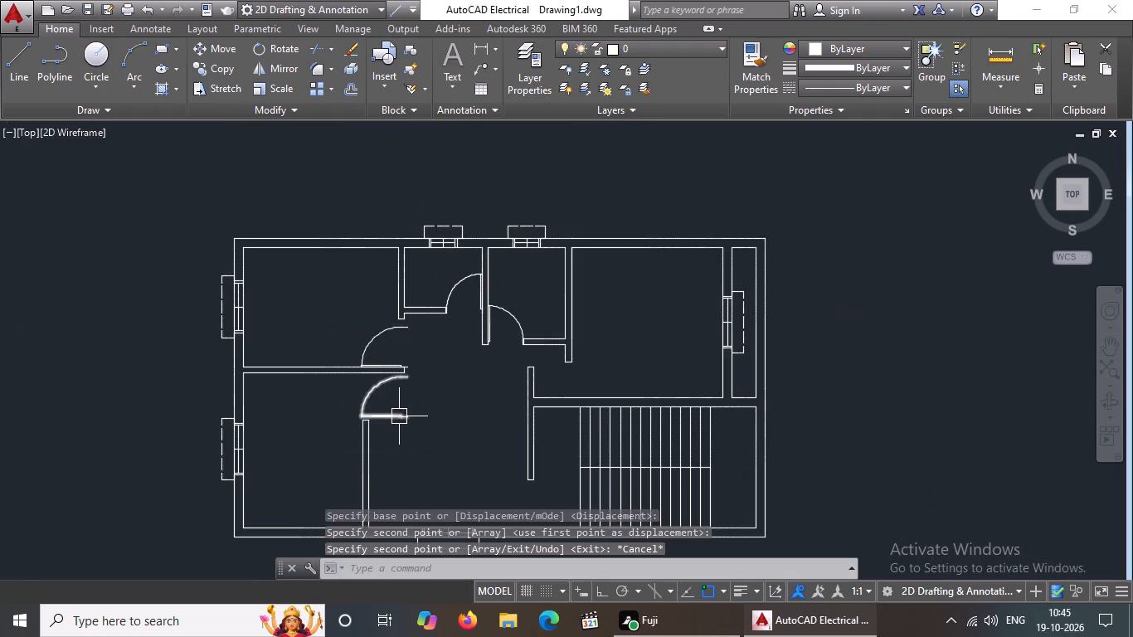
Flip the copied door vertically so its leaf lies along the north and it swings south.
click(399, 416)
scroll(410, 398, up, 2)
click(418, 397)
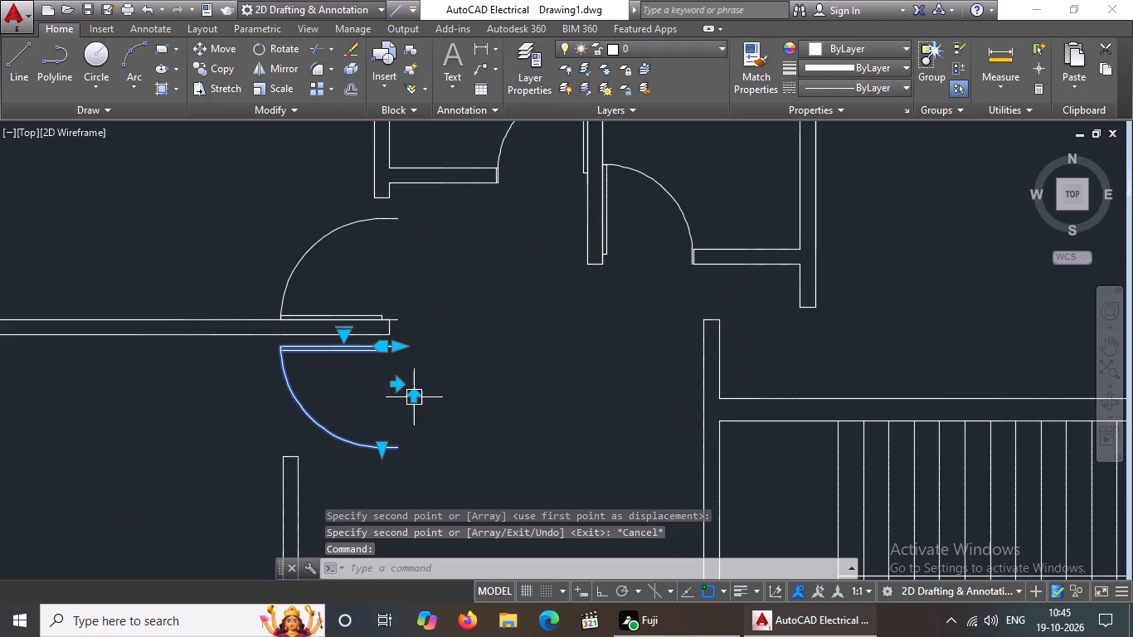
Move the northwest room's door west so its frame's outer end meets the upper corner of the south wall's east end.
scroll(405, 440, down, 1)
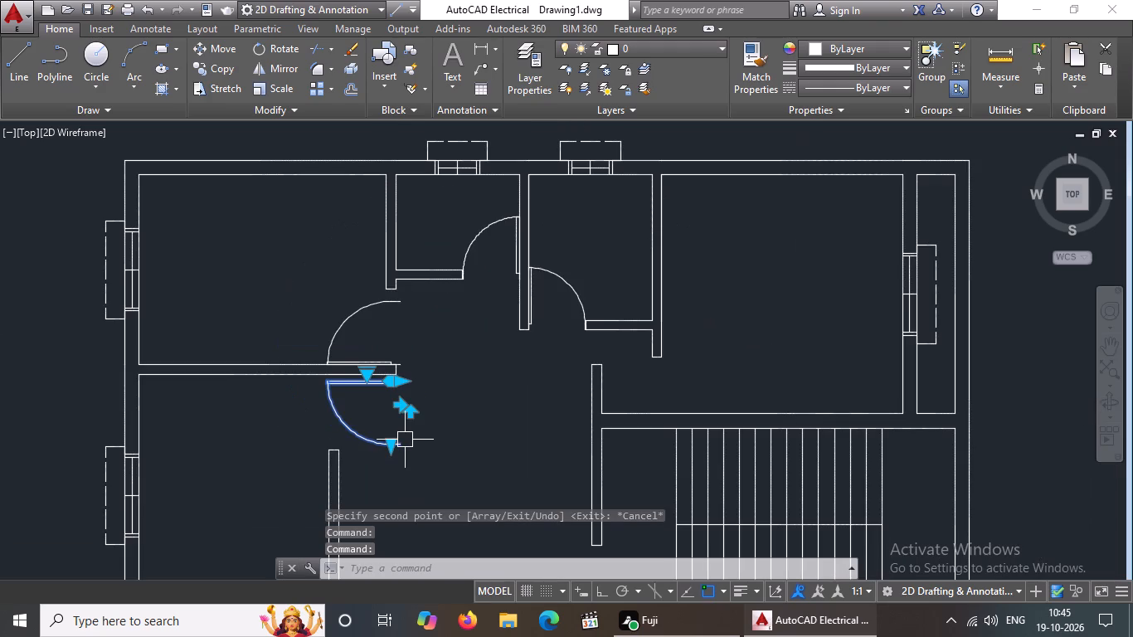
scroll(391, 367, up, 3)
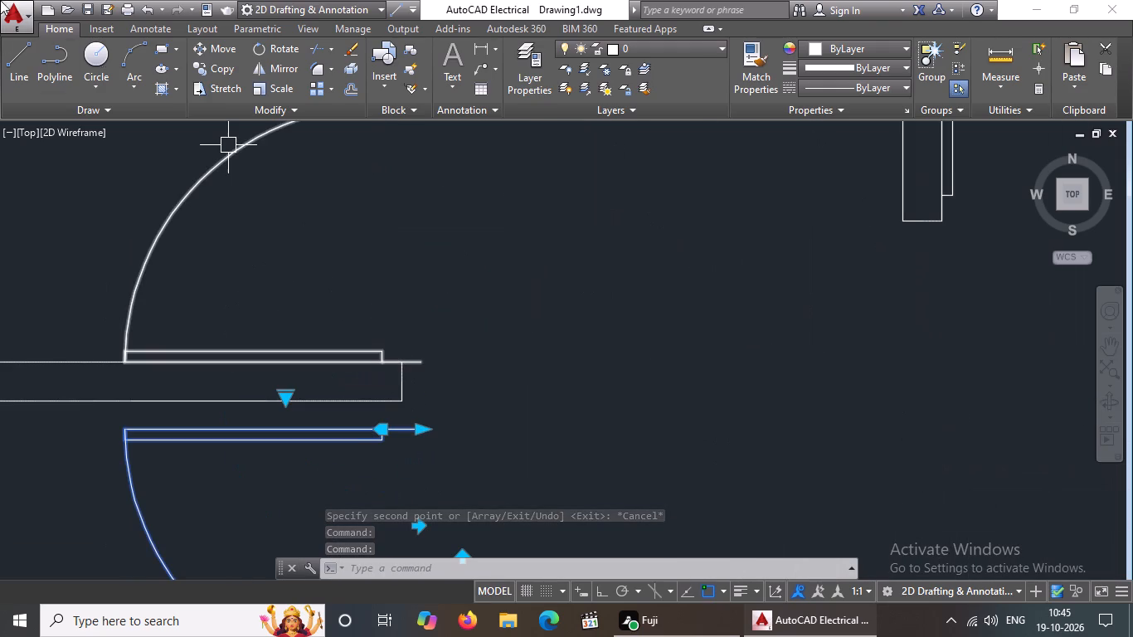
key(Escape)
click(278, 350)
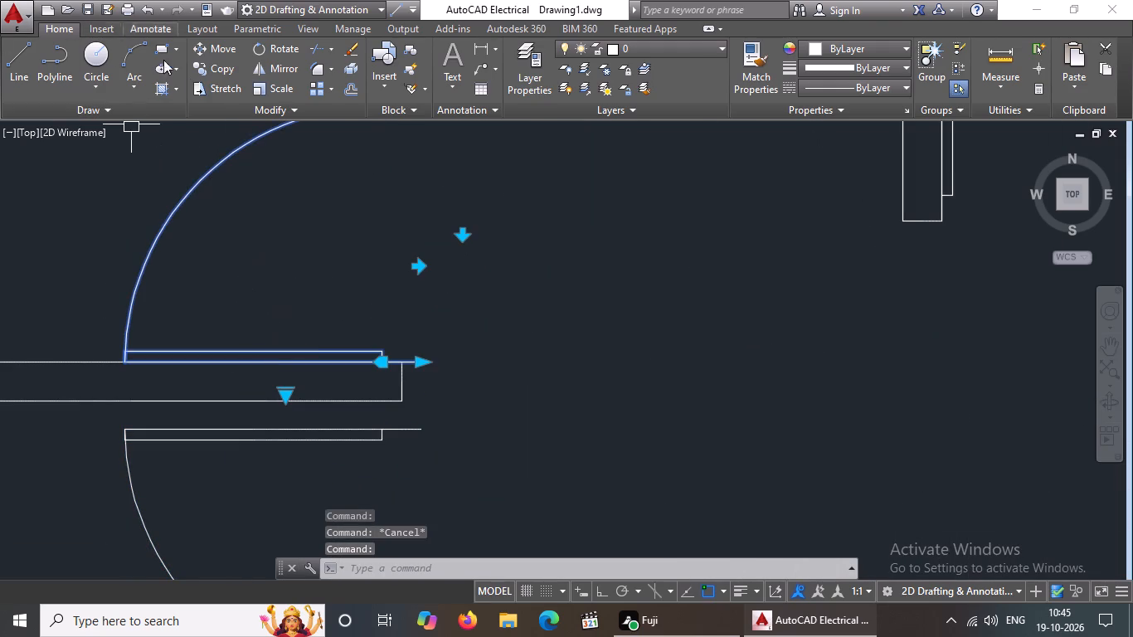
click(216, 44)
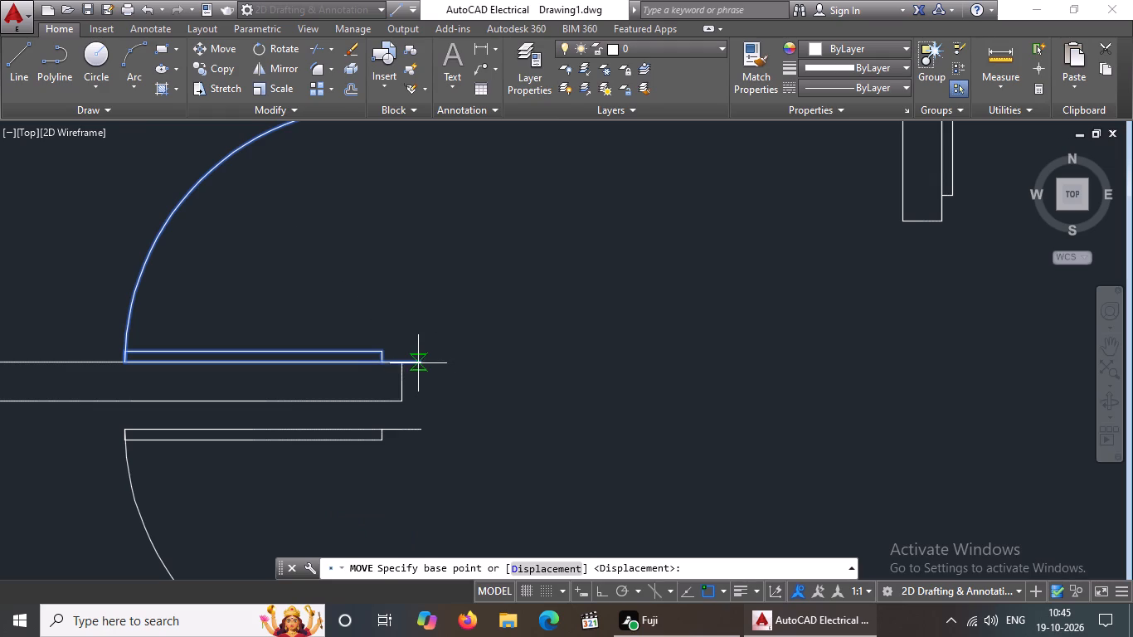
click(421, 362)
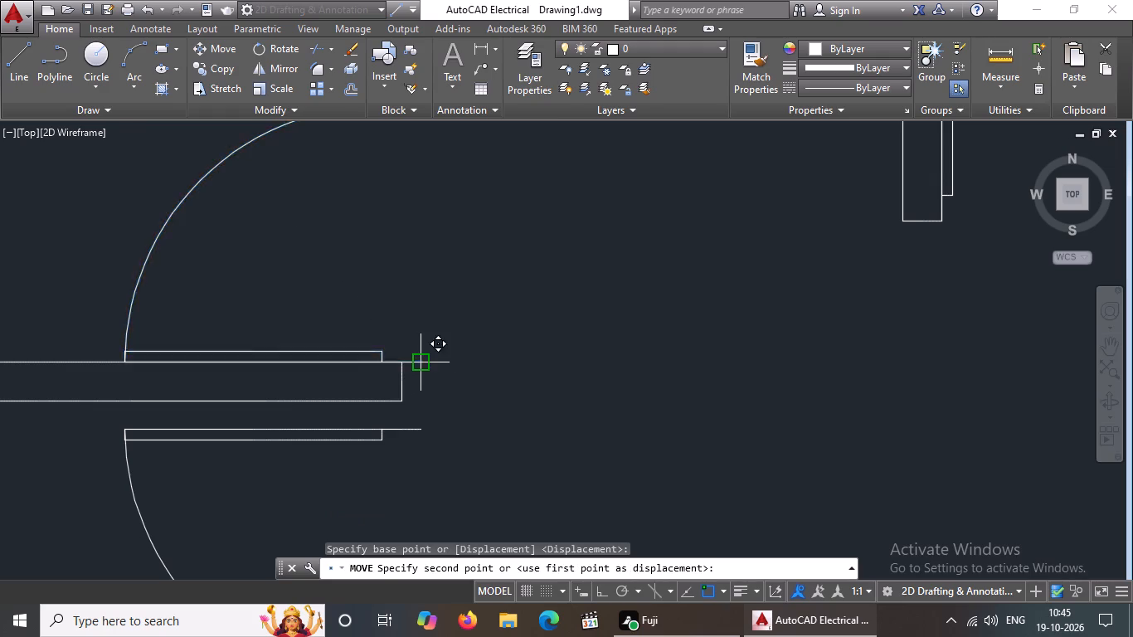
click(399, 358)
scroll(434, 343, down, 2)
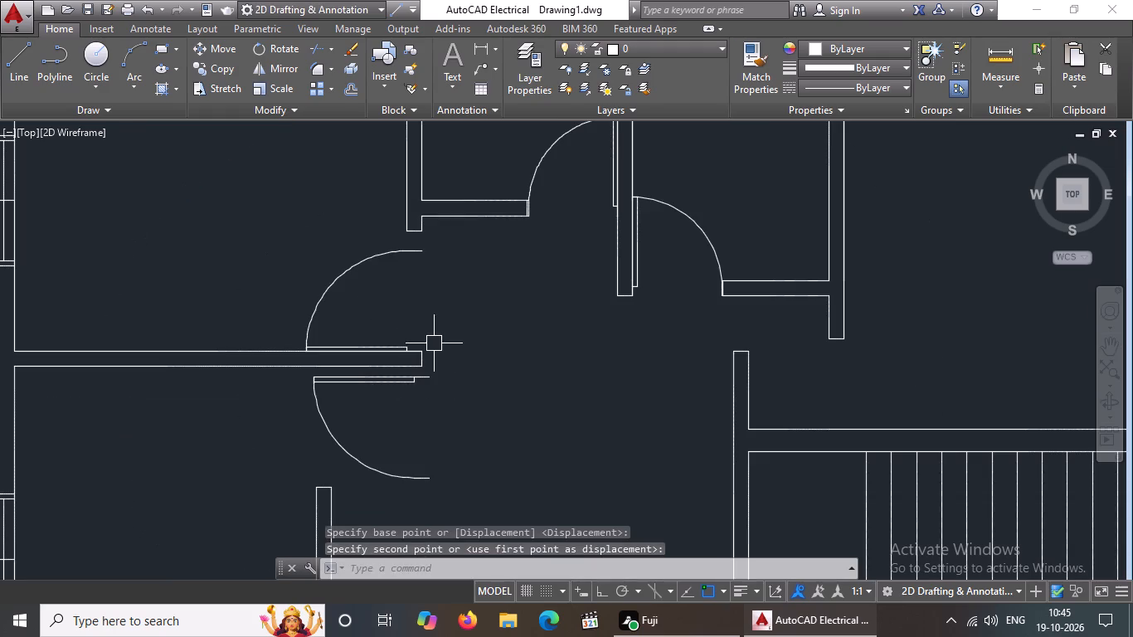
Move the flipped copy of the door onto the lower corner at the east end of the northwest room's south wall.
scroll(440, 388, up, 1)
click(404, 372)
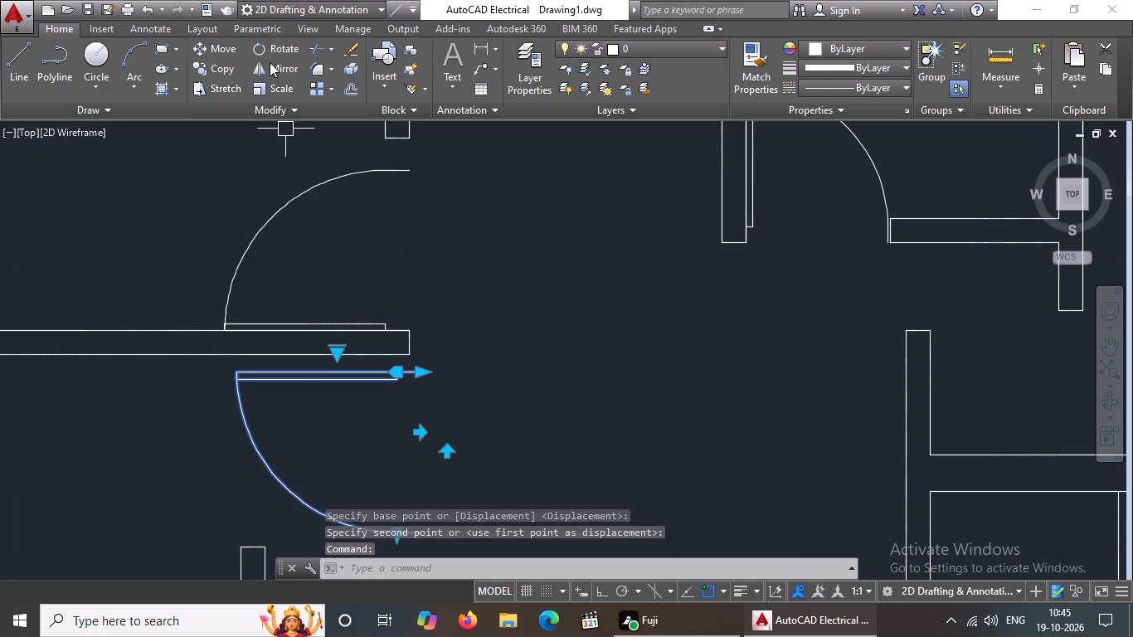
drag(197, 46, 225, 66)
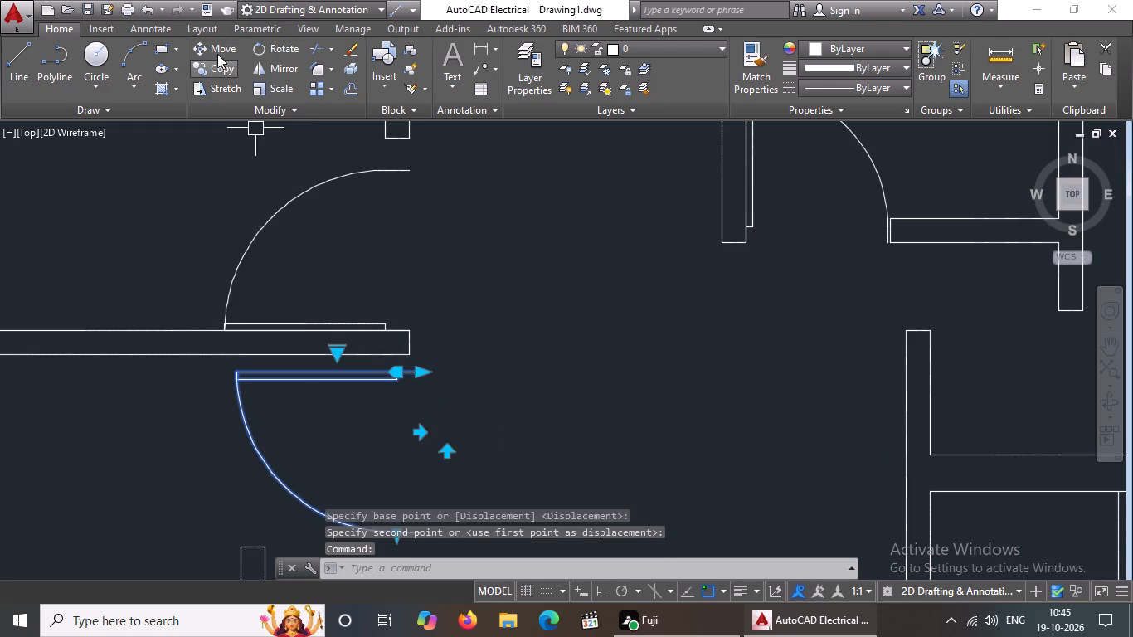
click(216, 42)
scroll(431, 406, up, 2)
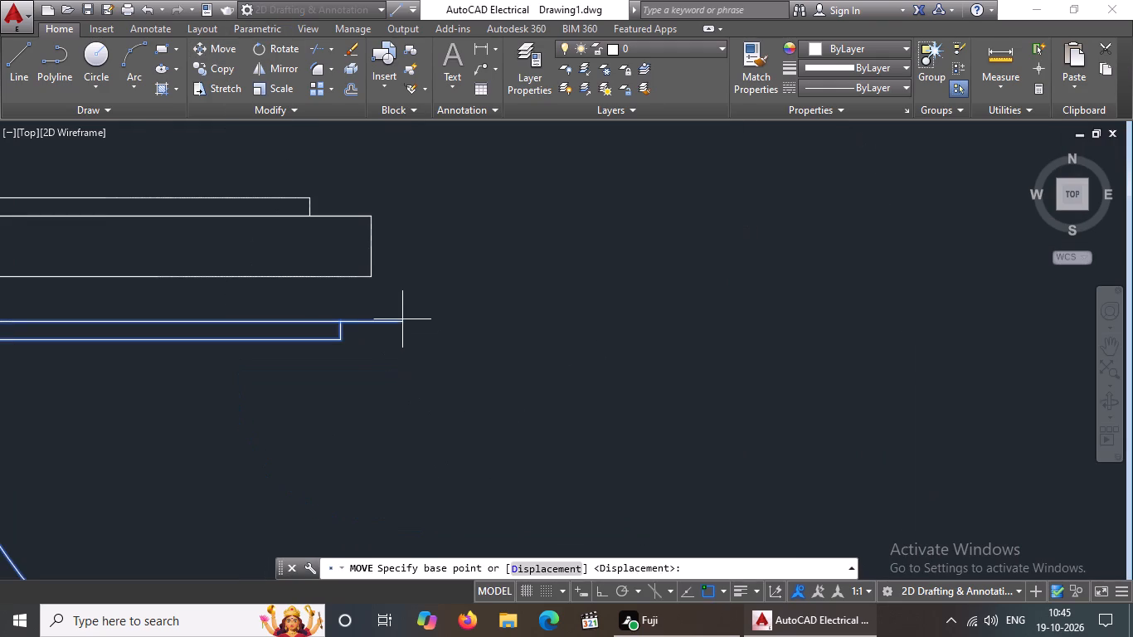
click(401, 323)
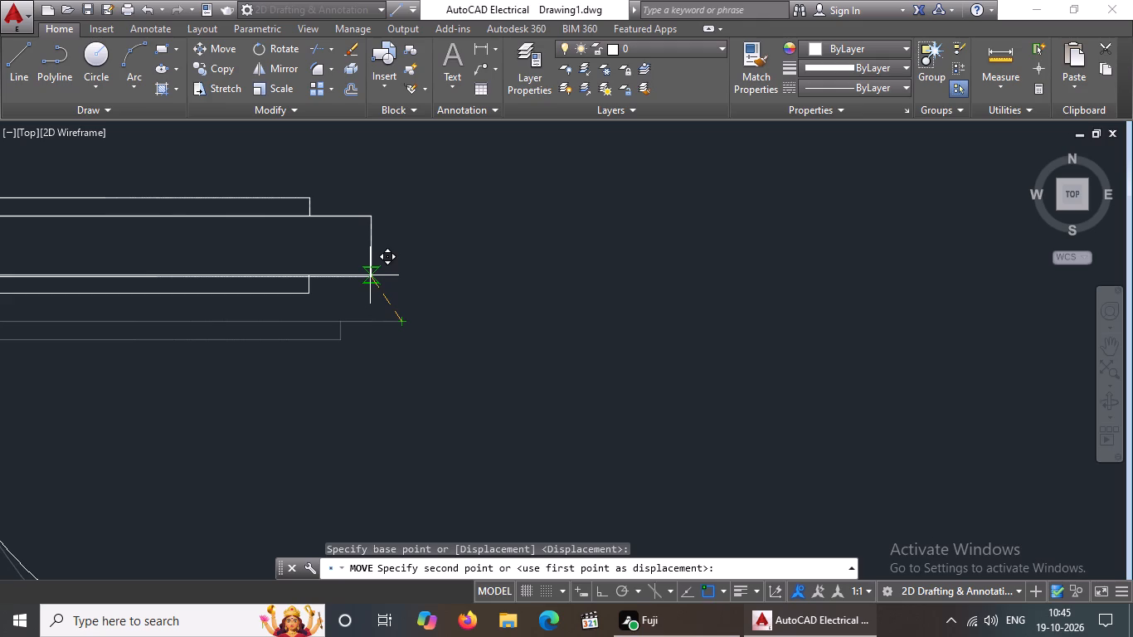
click(371, 278)
scroll(411, 292, down, 2)
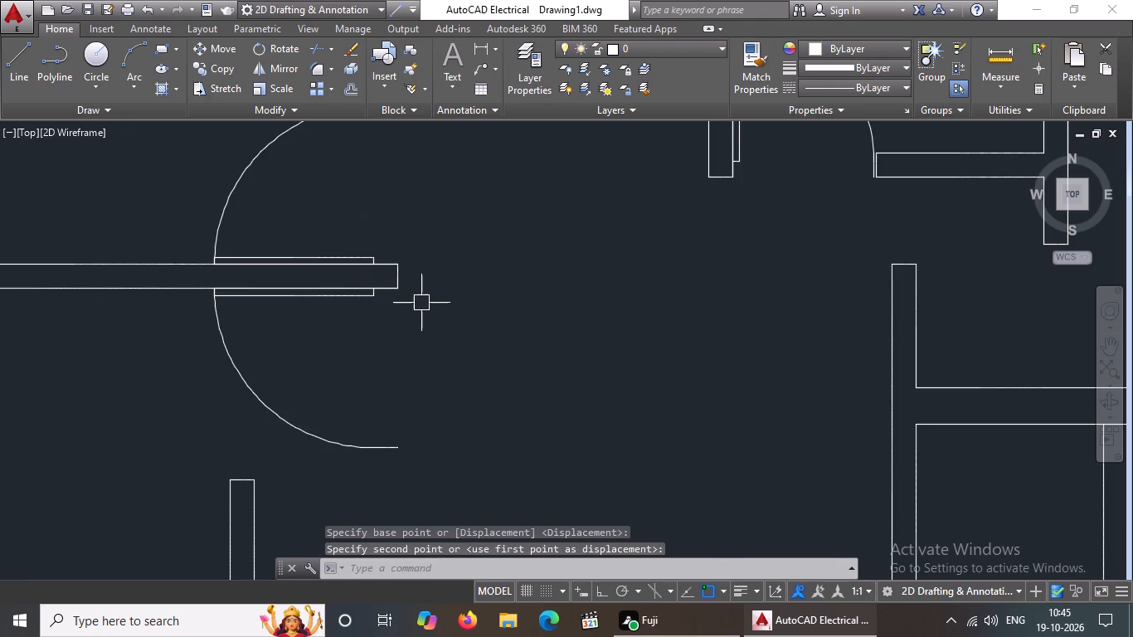
scroll(422, 305, down, 1)
middle_drag(423, 323, 427, 348)
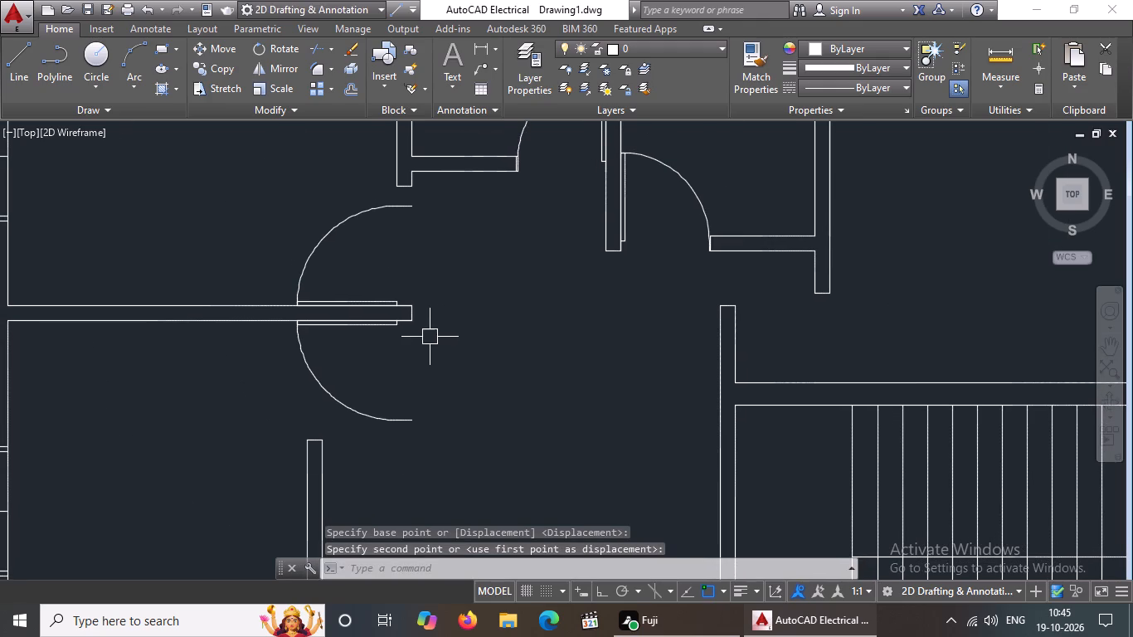
Extend the east face line of the partition below the copied door north to the door's swing arc.
middle_drag(429, 337, 635, 291)
scroll(636, 280, down, 3)
scroll(639, 275, up, 3)
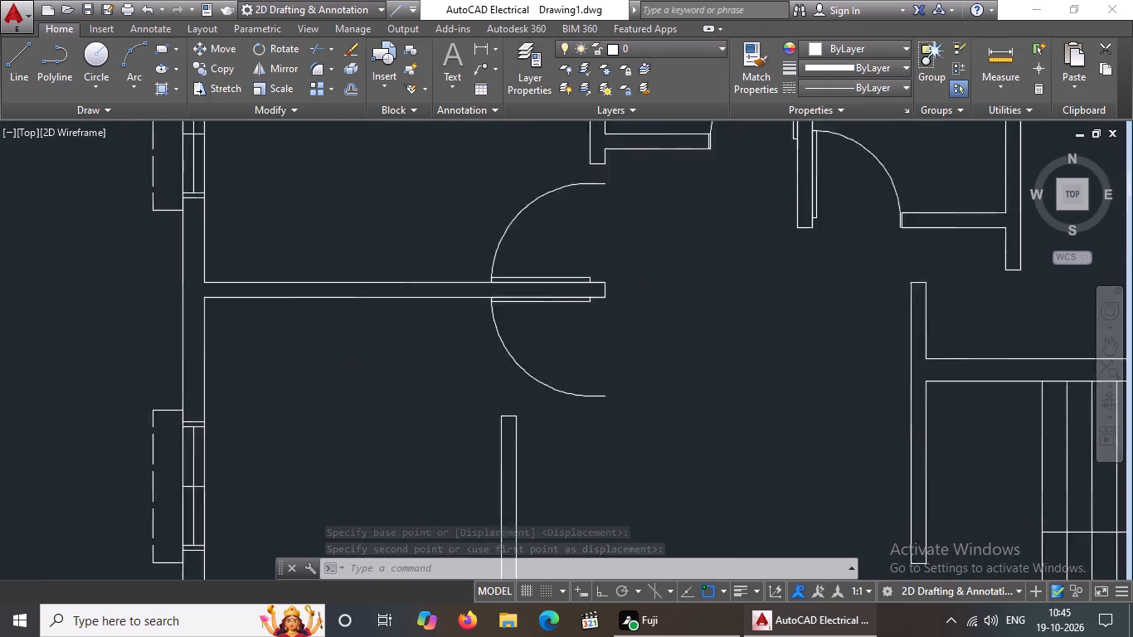
scroll(639, 275, up, 1)
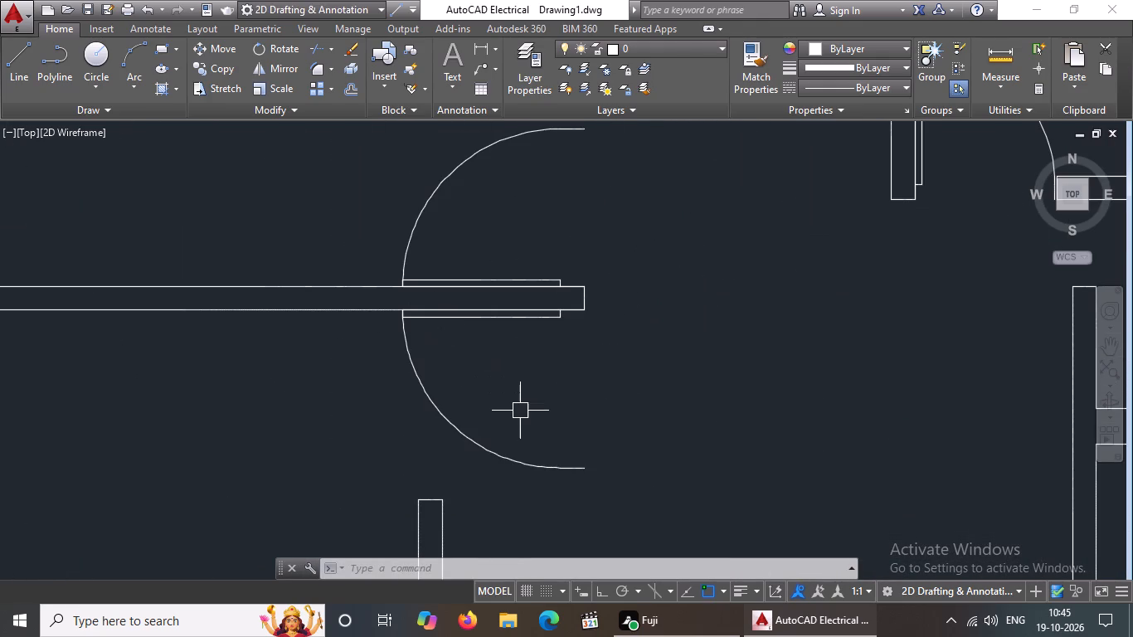
key(Escape)
text(ex)
key(space)
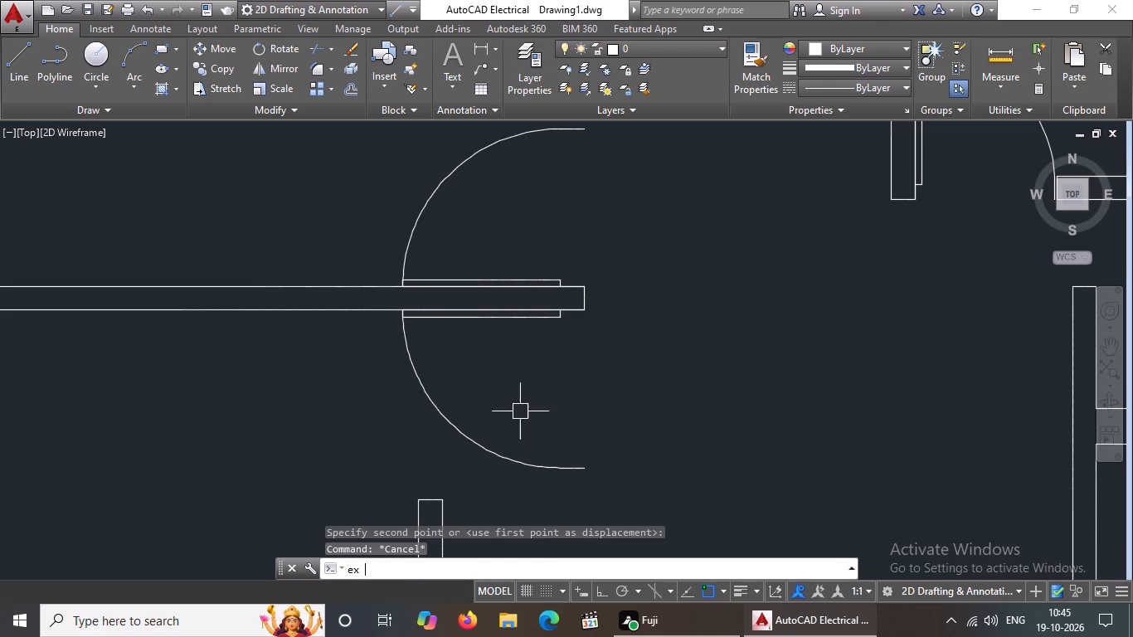
key(Escape)
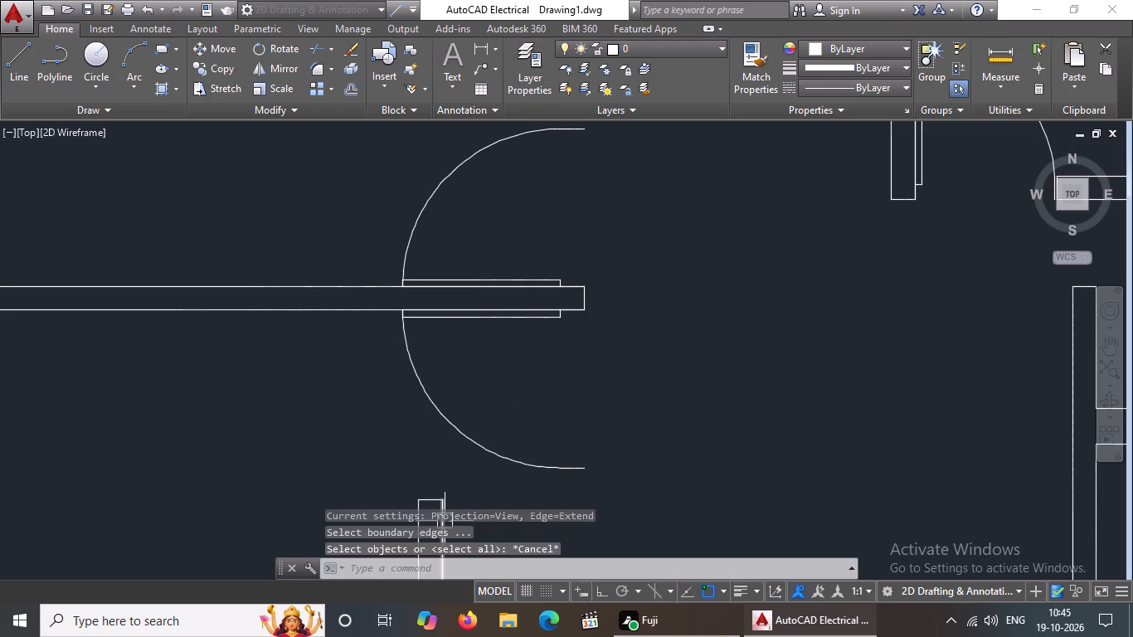
key(e)
text(x)
key(space)
key(space)
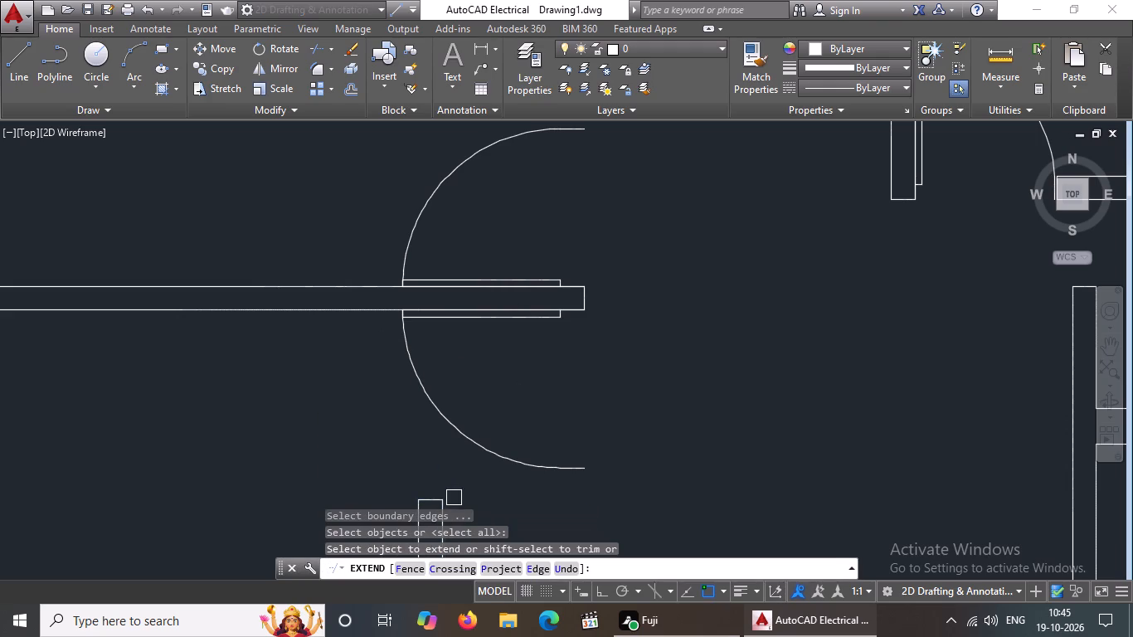
middle_drag(451, 471, 451, 360)
click(448, 427)
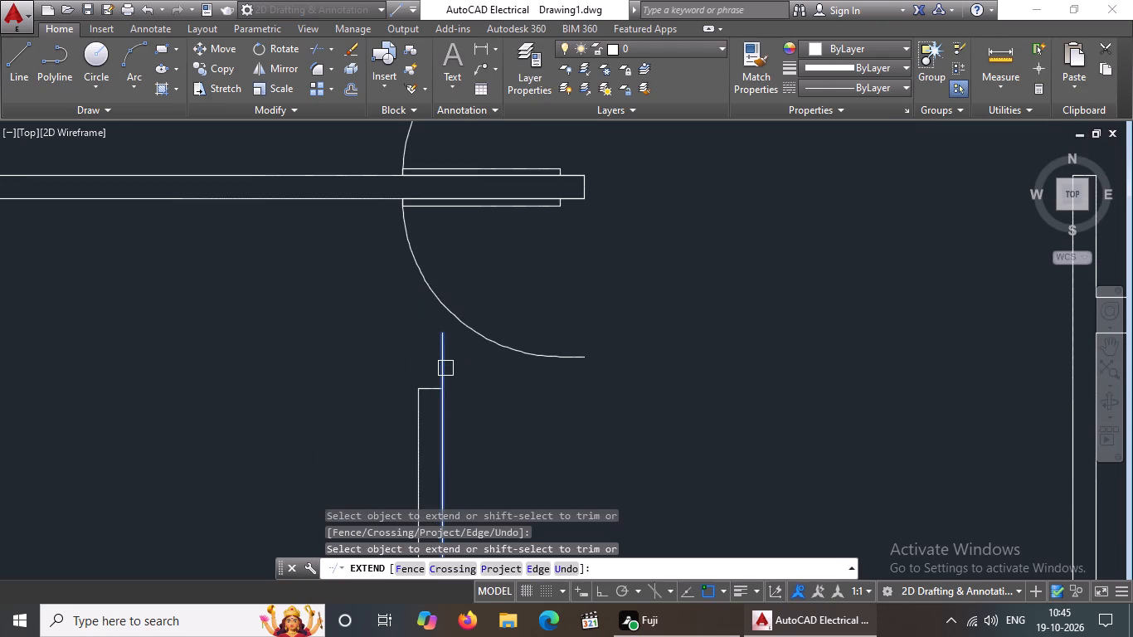
click(445, 365)
click(440, 328)
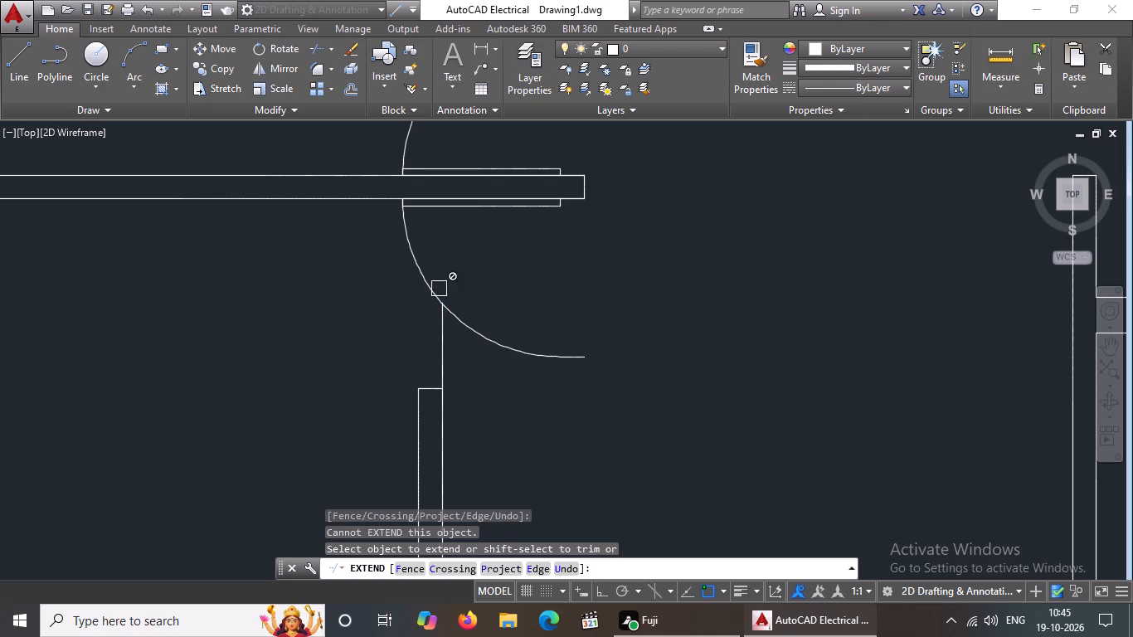
Extend the same partition's west face line north through the door arc to the north face of the wall above.
click(421, 430)
click(418, 366)
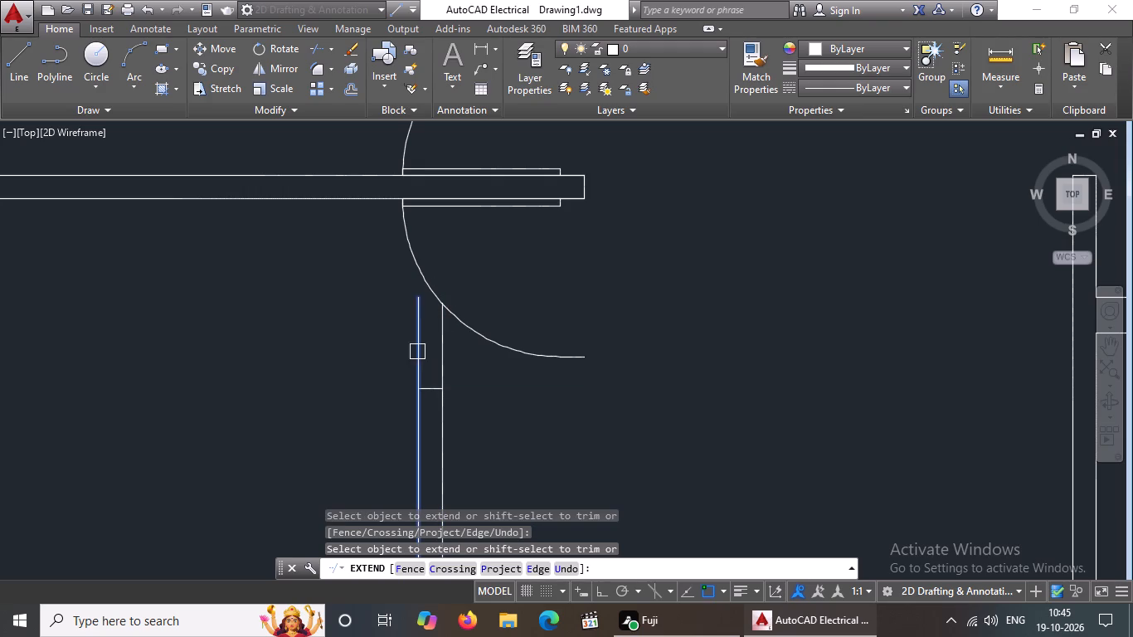
click(421, 343)
click(421, 302)
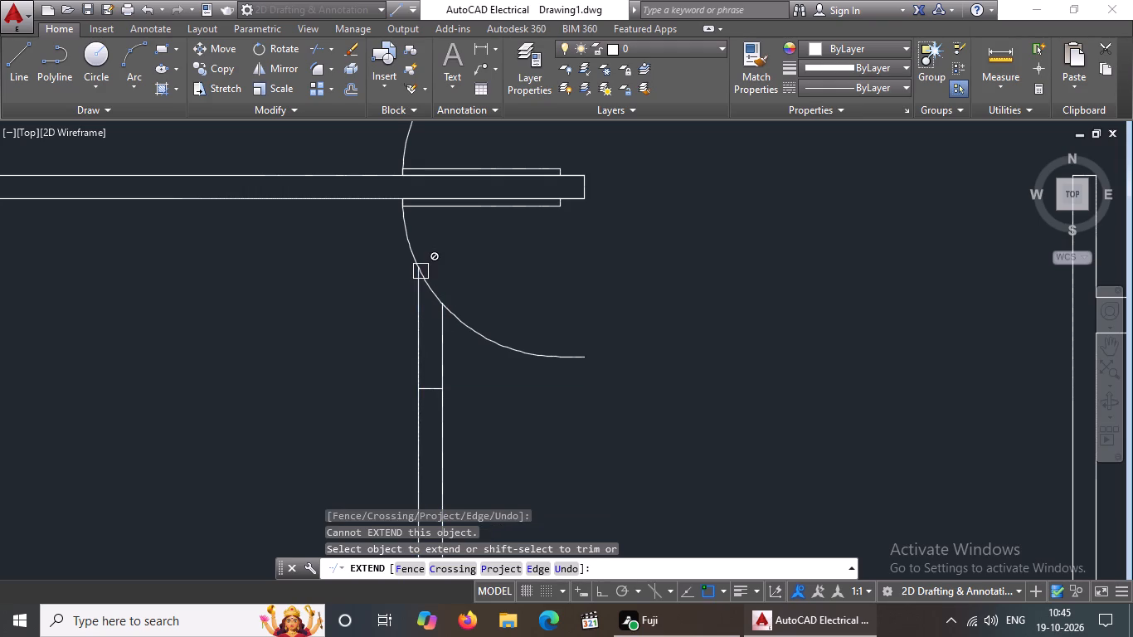
click(416, 295)
click(416, 320)
click(418, 236)
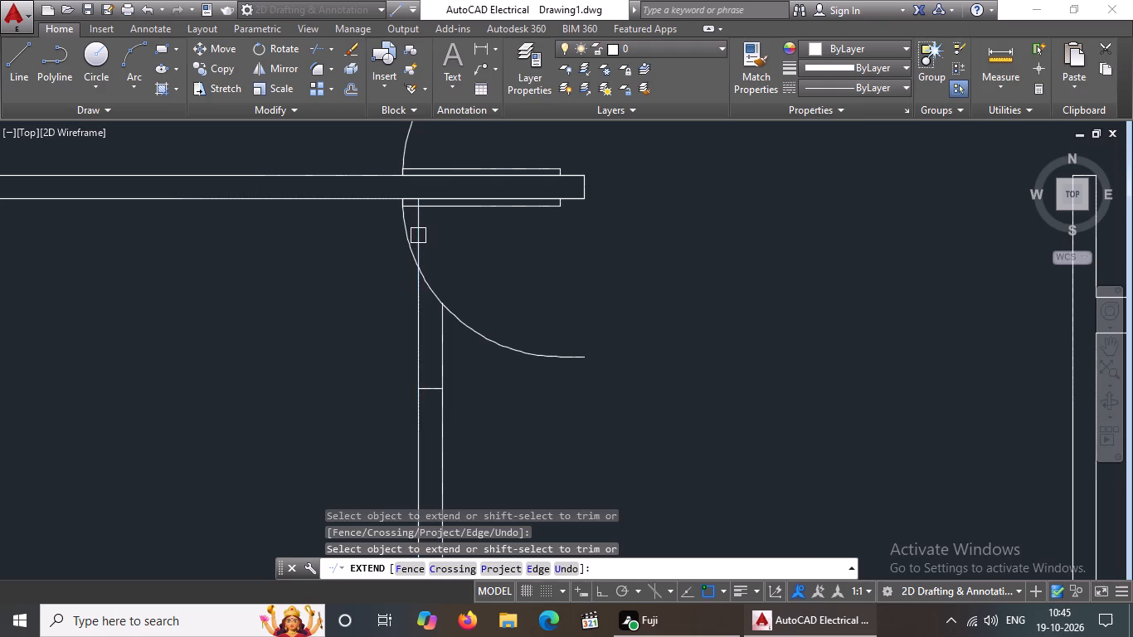
click(416, 230)
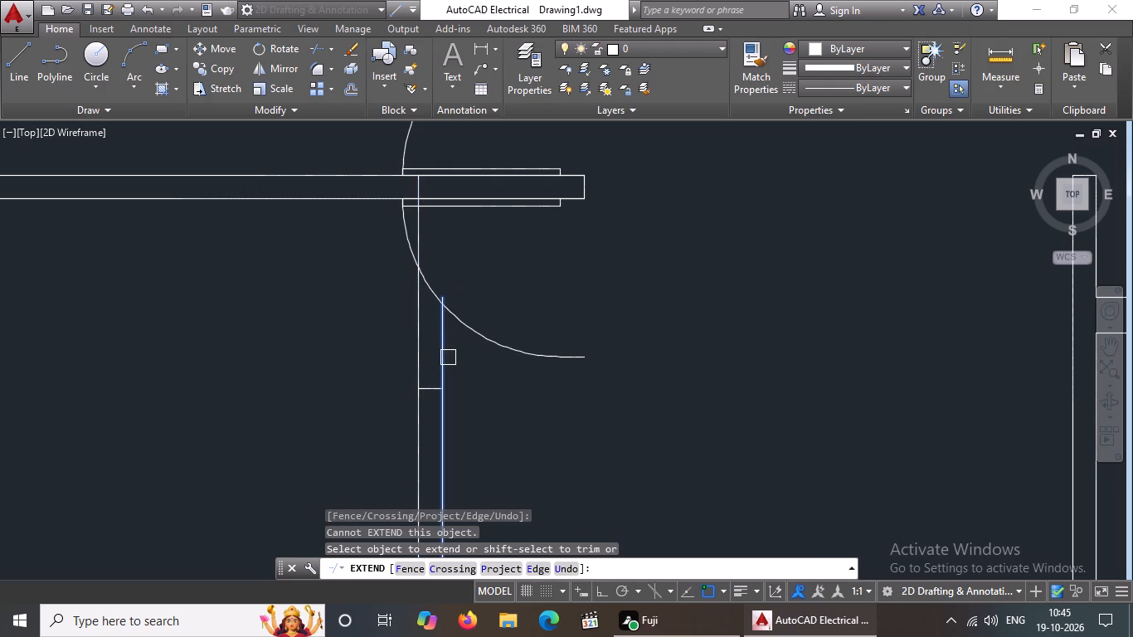
Extend the partition's east face line from the door arc up to the north face of the wall above.
click(441, 341)
click(437, 330)
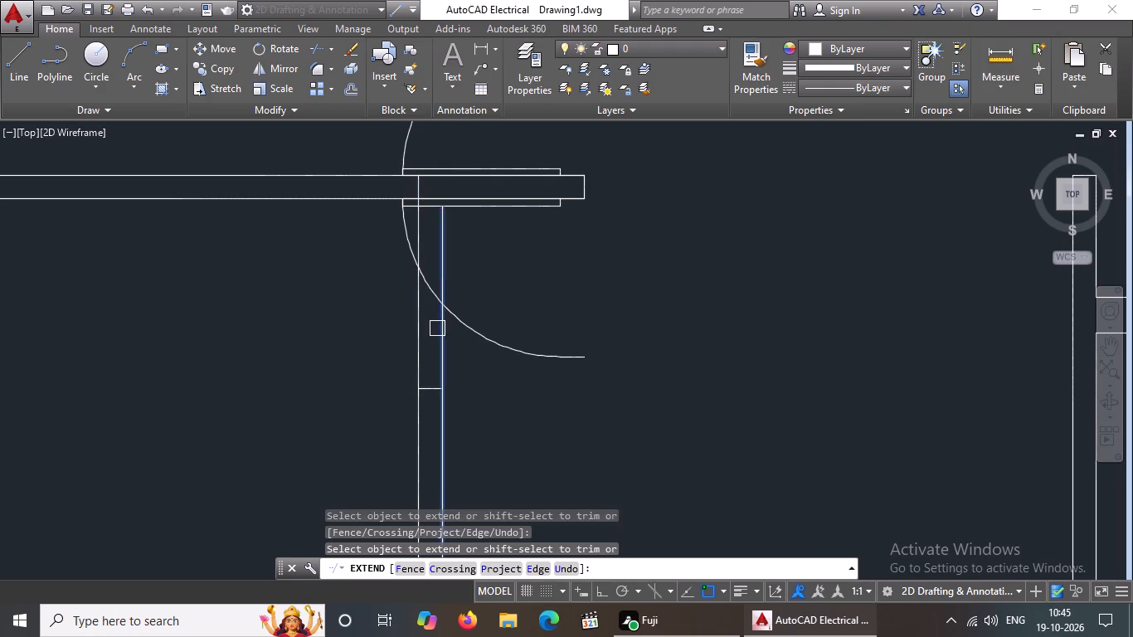
click(445, 287)
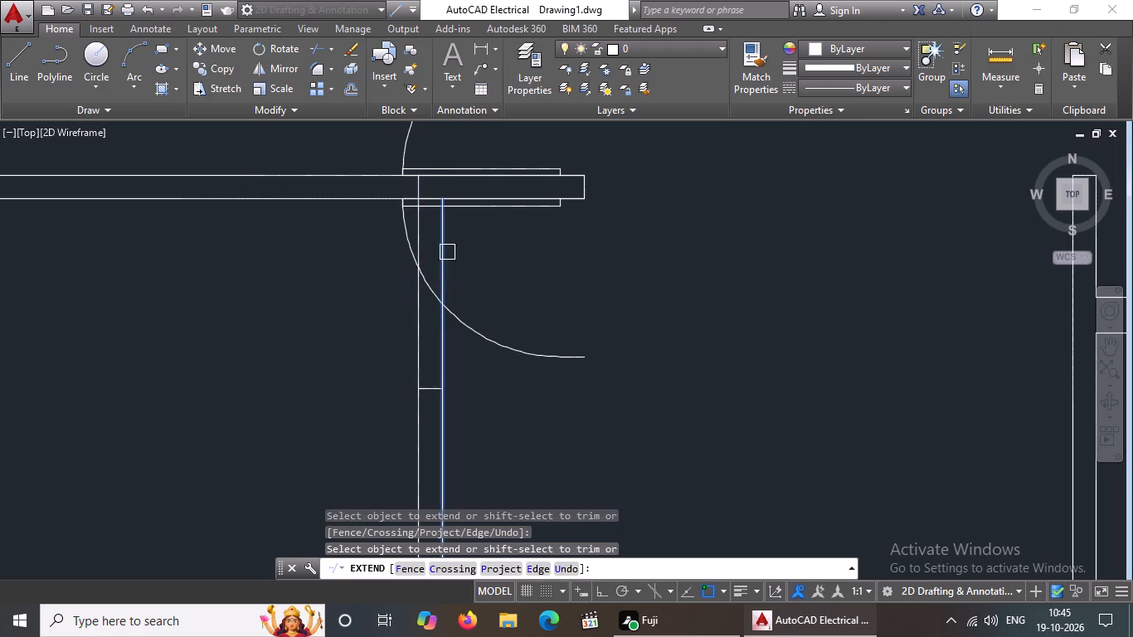
click(450, 239)
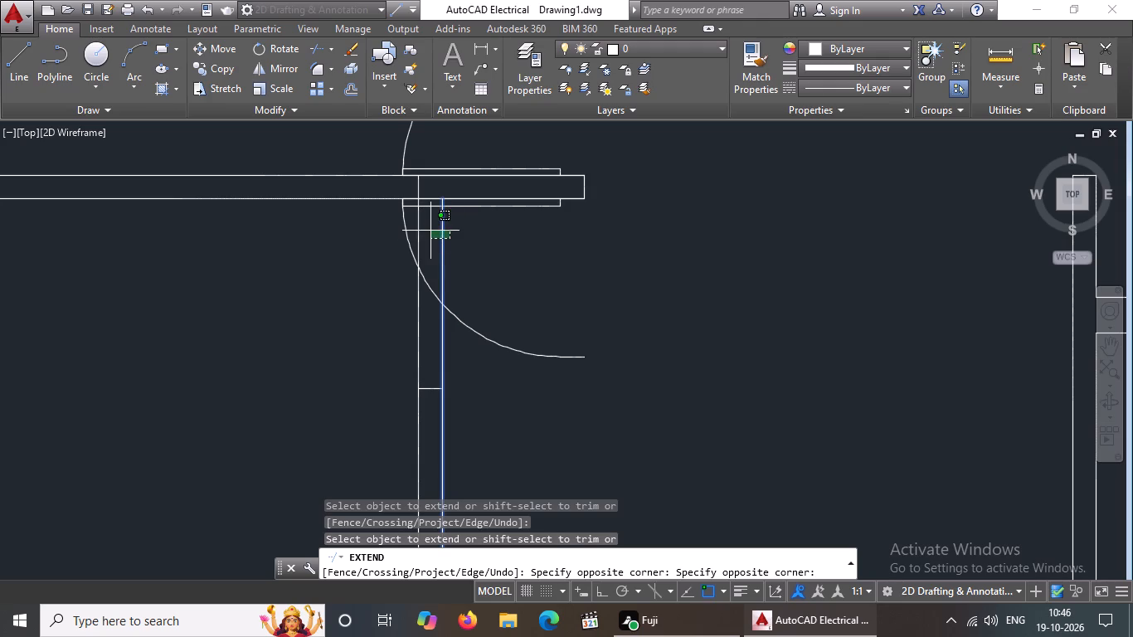
click(431, 231)
click(440, 233)
key(Escape)
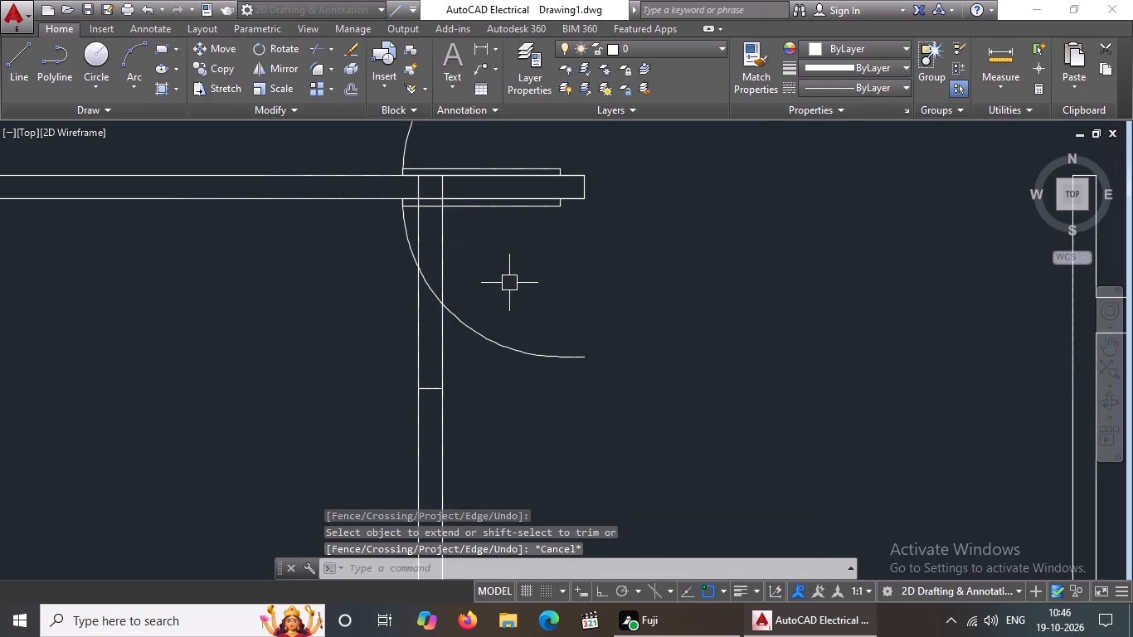
Move the lower door west along the wall so its frame end meets the extended partition's east face.
scroll(513, 284, down, 1)
middle_drag(513, 312, 504, 377)
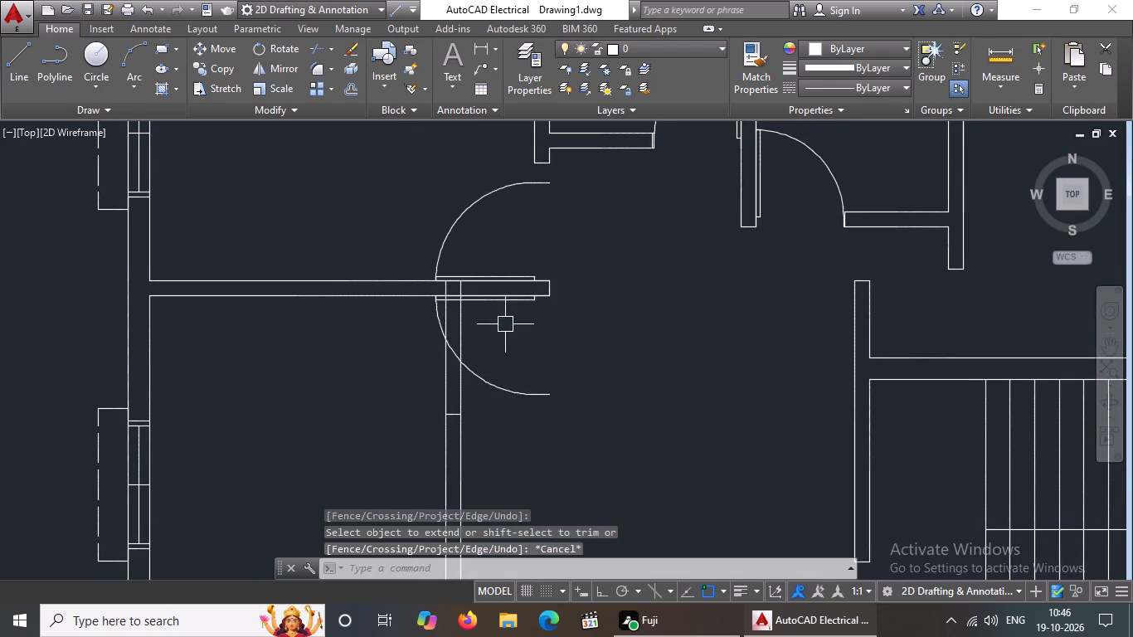
click(436, 308)
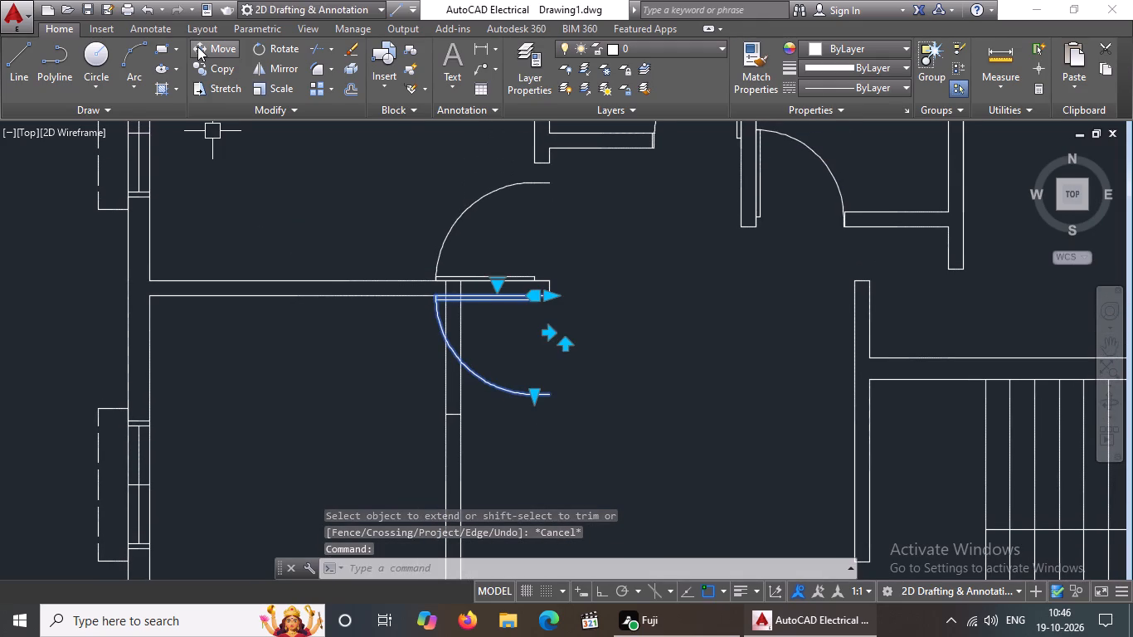
click(197, 46)
scroll(558, 318, up, 2)
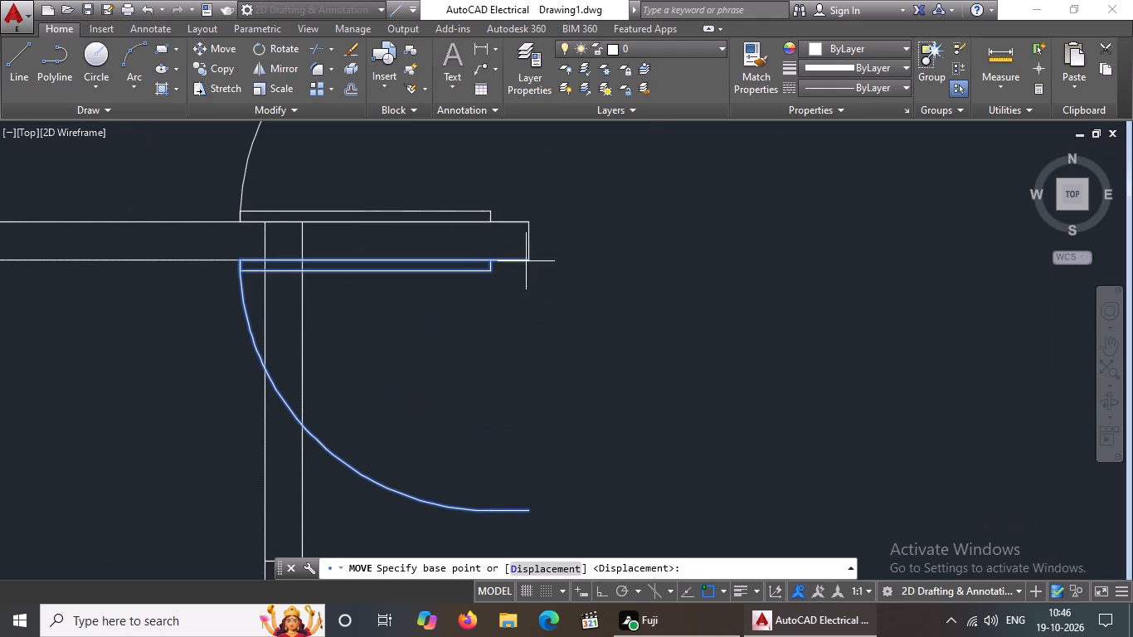
click(528, 256)
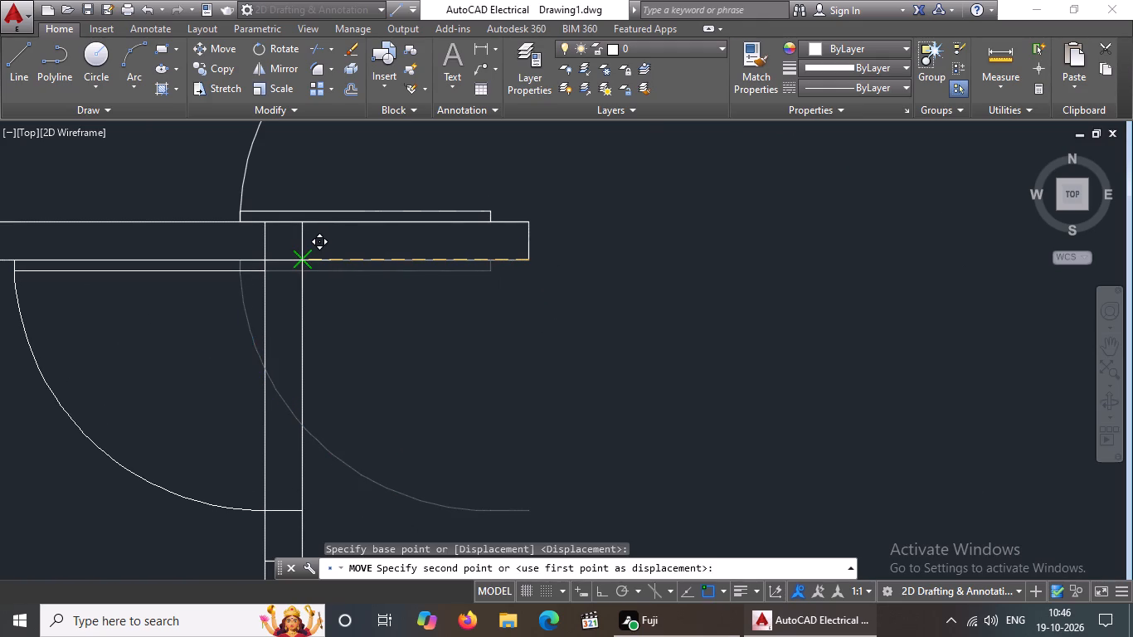
click(304, 257)
scroll(391, 277, down, 3)
key(Escape)
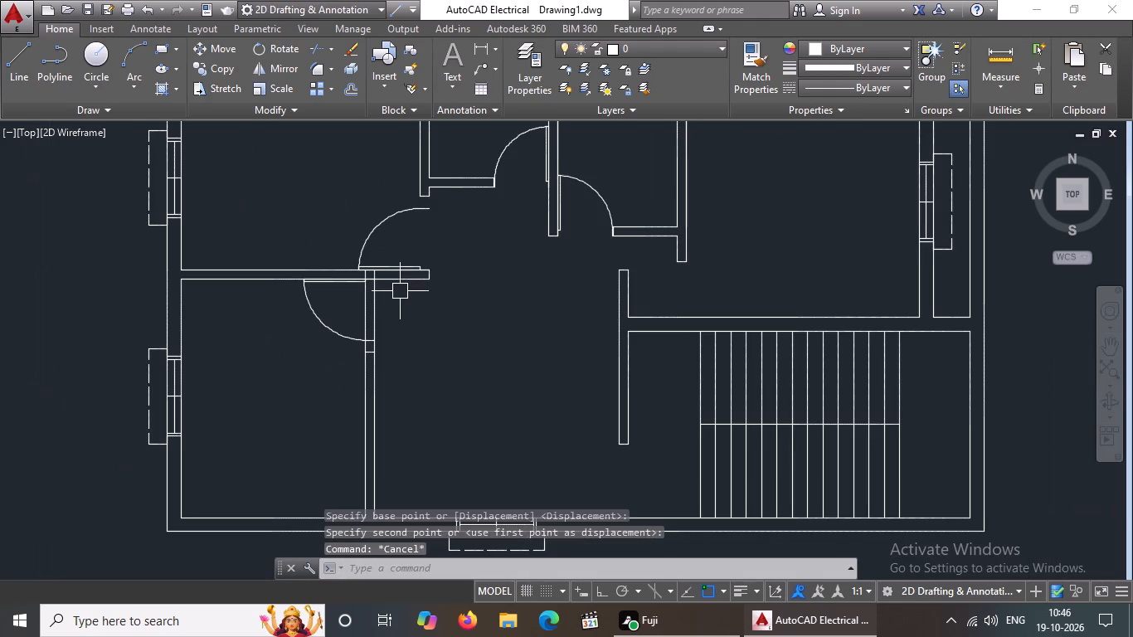
Extend both face lines of the partition north of the upper door south to the end of the door's swing arc.
middle_drag(401, 297, 404, 344)
scroll(434, 211, up, 1)
key(Escape)
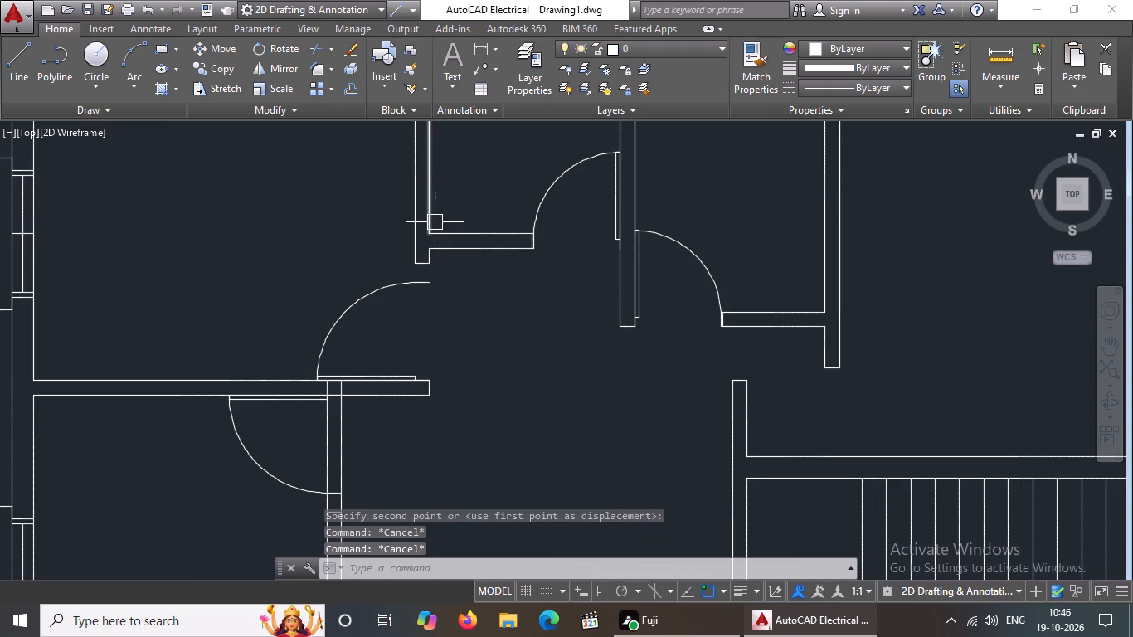
text(ex)
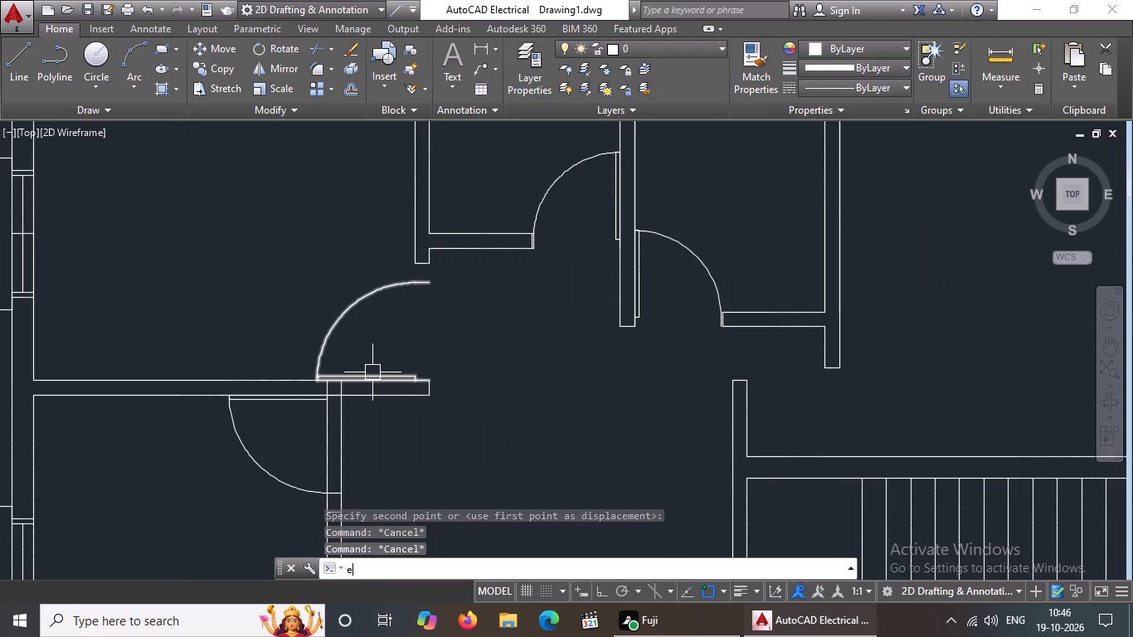
key(space)
key(space)
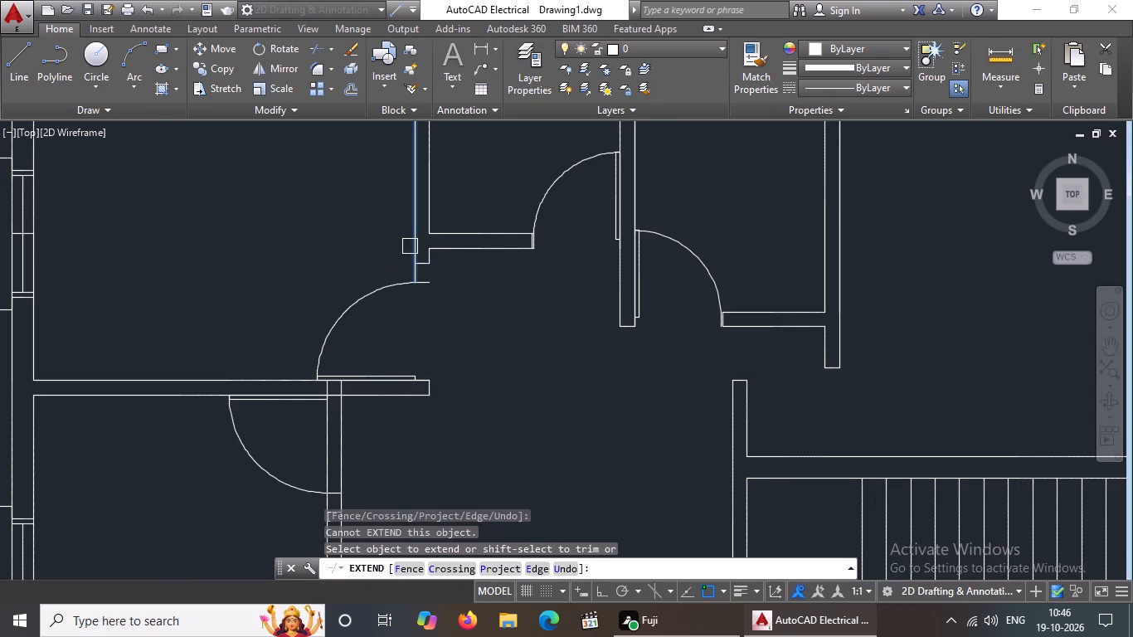
click(410, 246)
scroll(425, 251, up, 2)
click(430, 265)
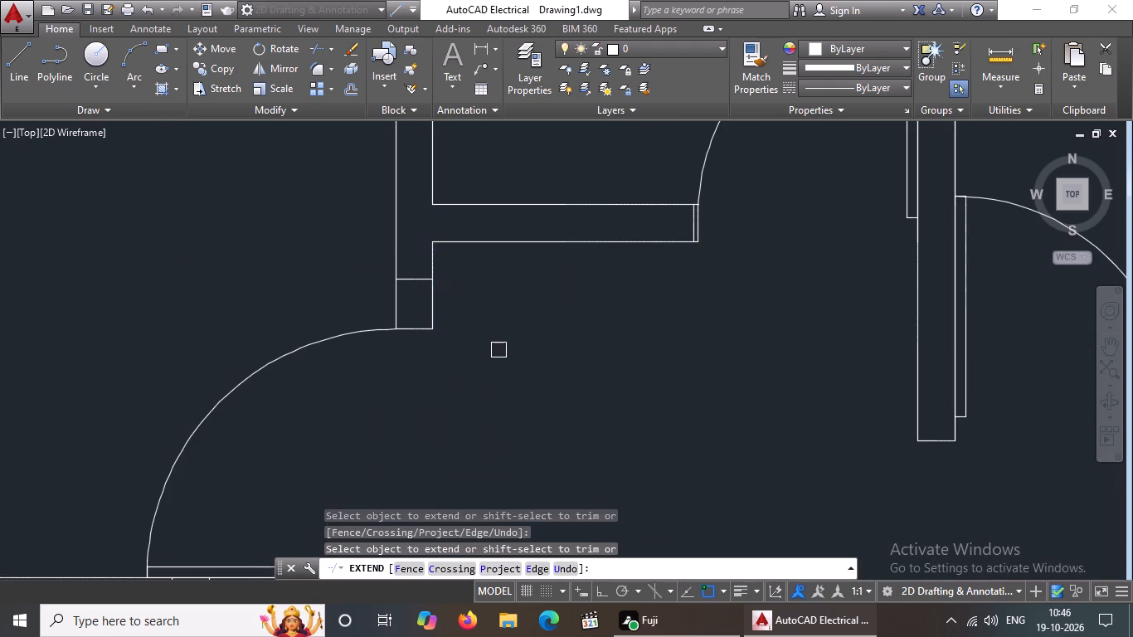
key(Escape)
Erase the old end line crossing the extended partition just north of the upper door's arc.
click(416, 279)
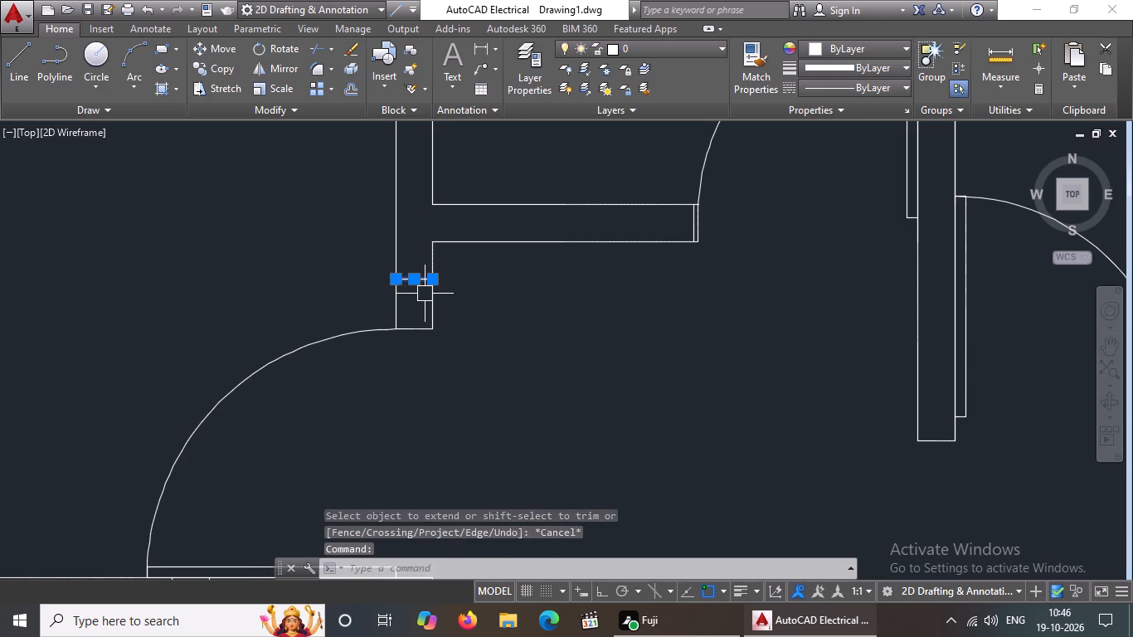
key(Delete)
Trim both partition face lines across the lower door's opening, between the wall above and the end of the swing arc.
scroll(438, 281, down, 2)
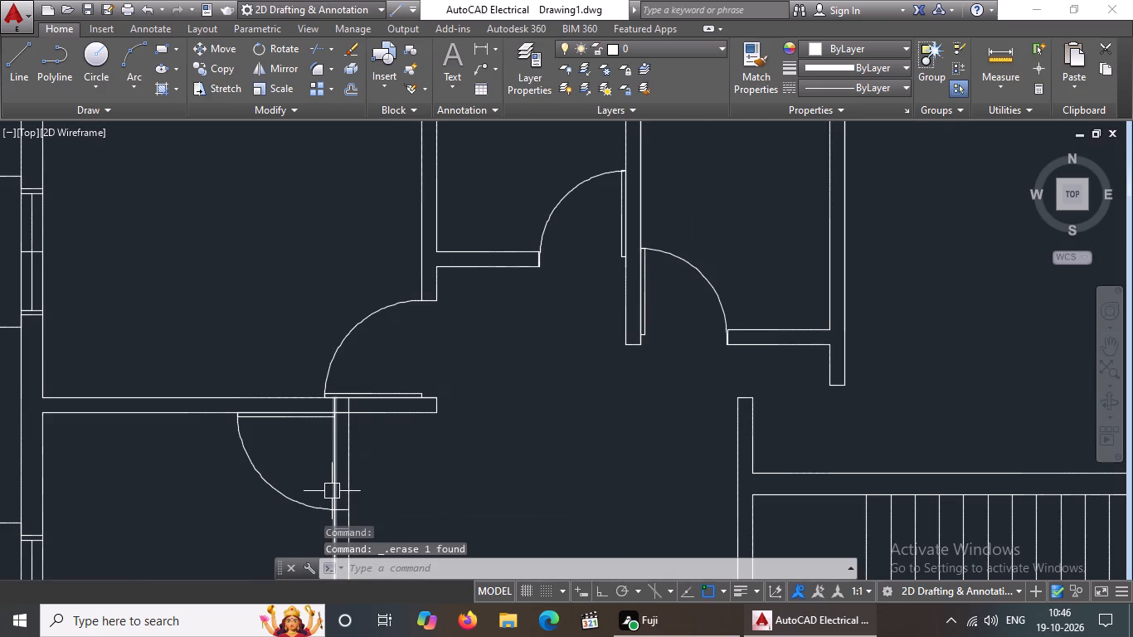
middle_drag(383, 458, 423, 385)
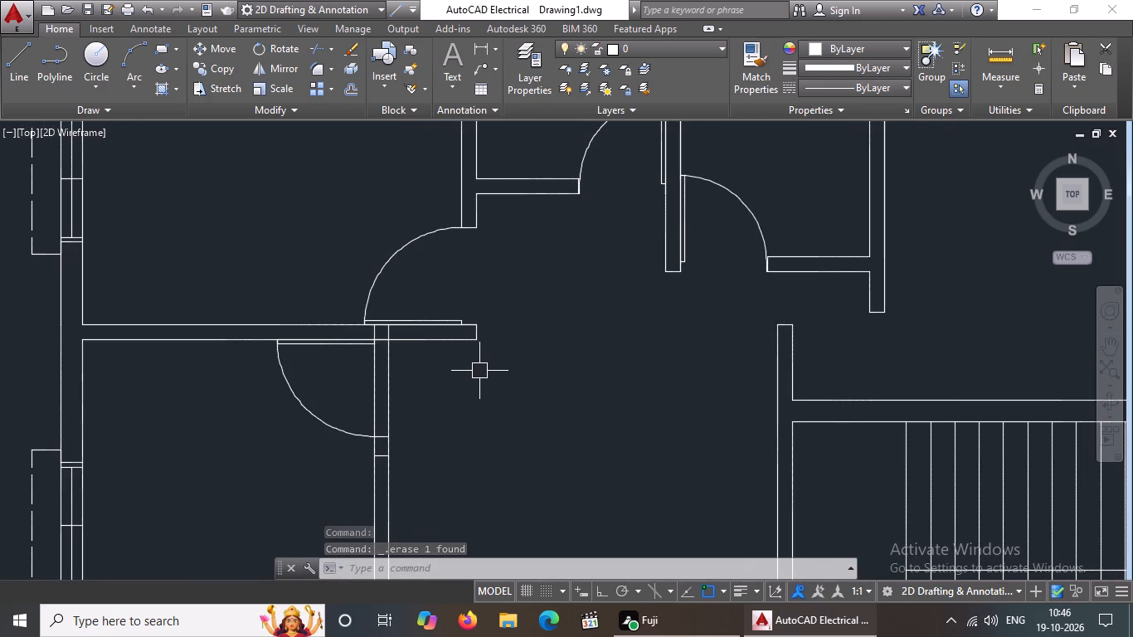
key(Escape)
key(t)
text(r)
key(space)
key(space)
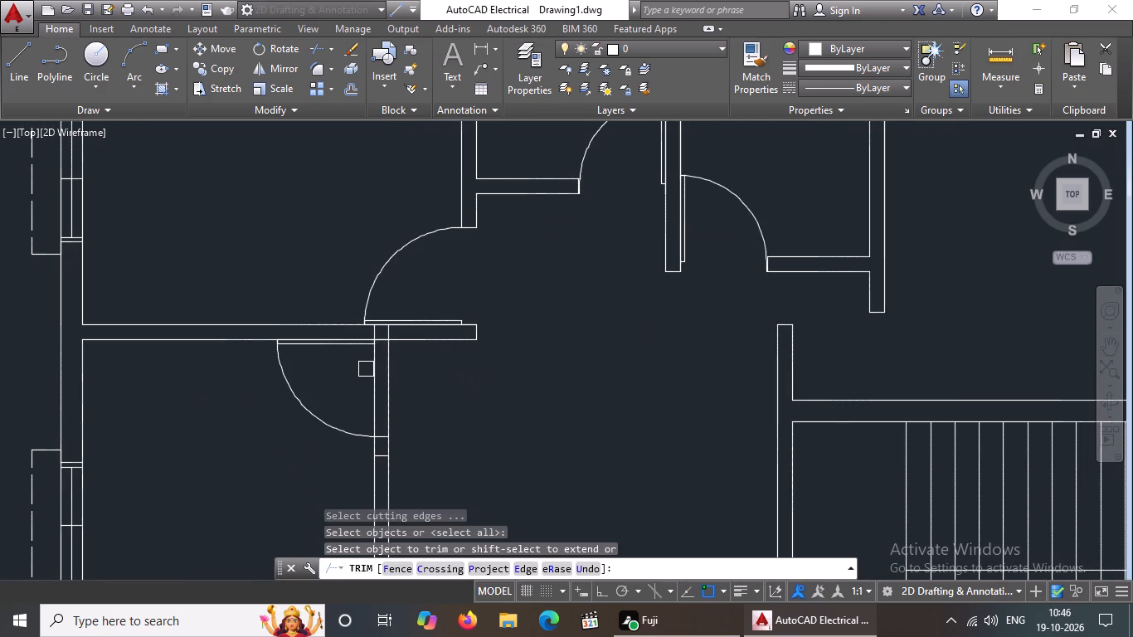
scroll(370, 358, up, 2)
click(371, 343)
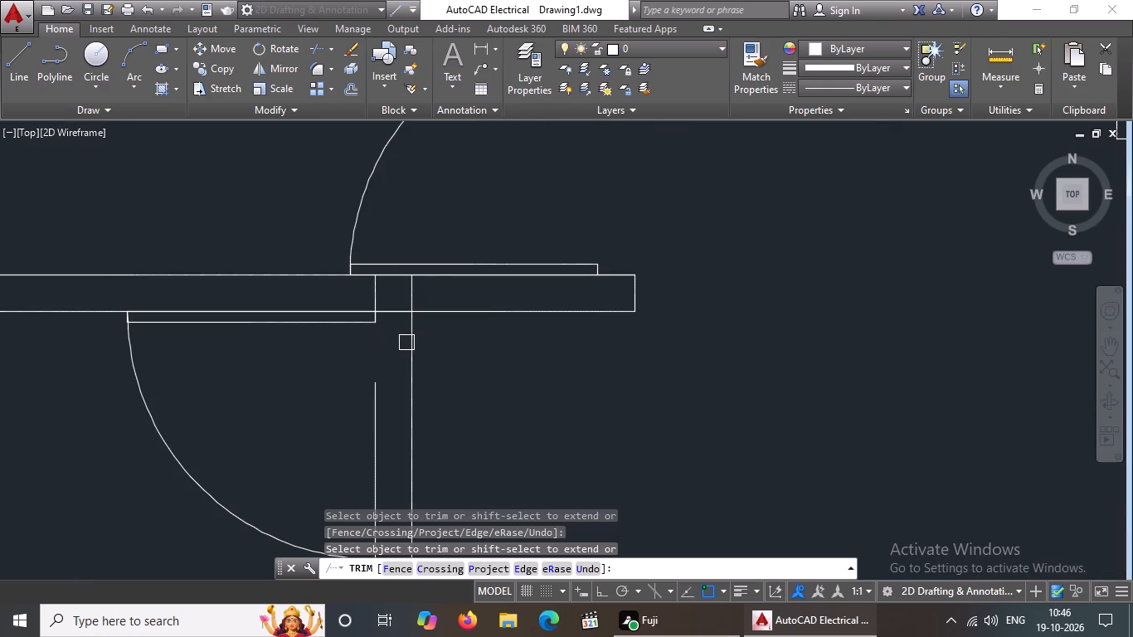
click(412, 339)
scroll(429, 371, down, 3)
scroll(416, 416, up, 4)
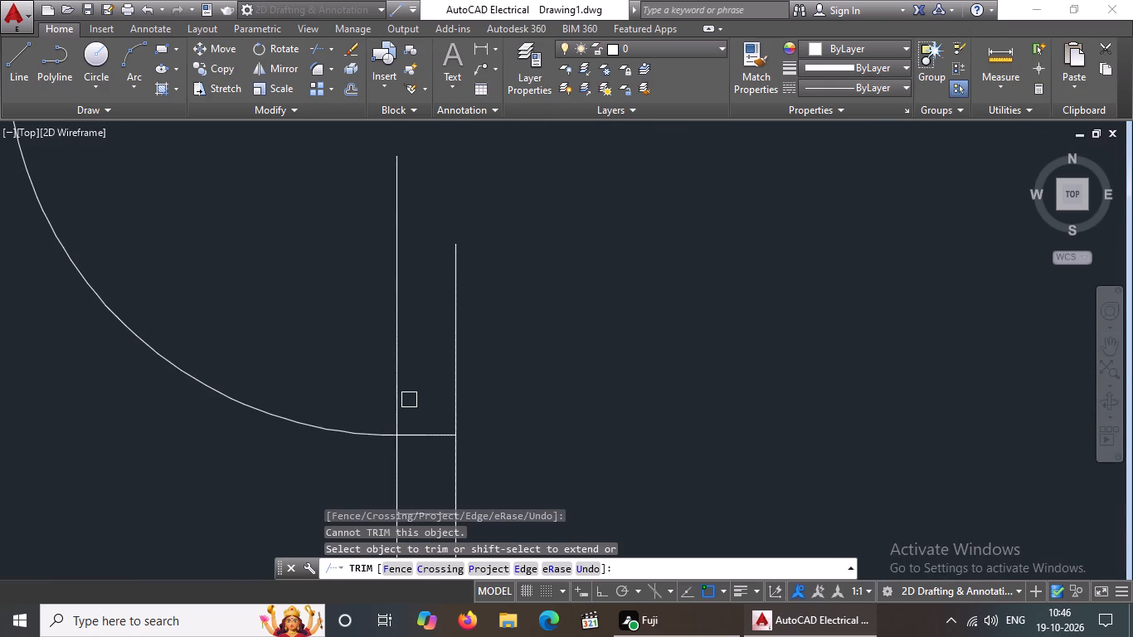
click(397, 420)
click(457, 423)
scroll(484, 391, down, 1)
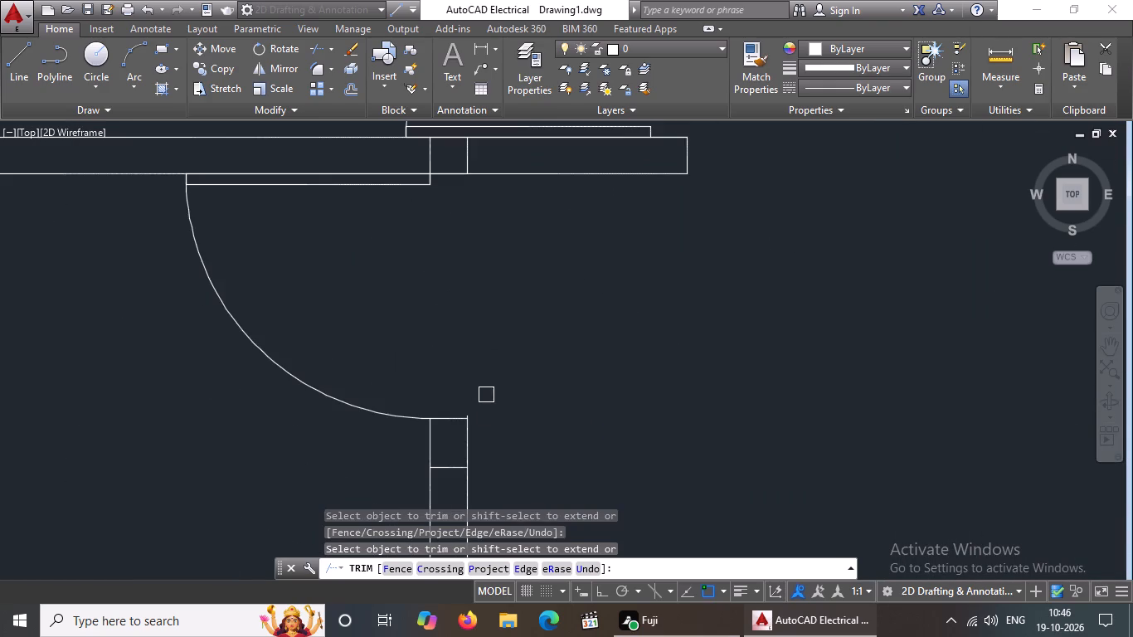
scroll(482, 411, up, 5)
click(444, 461)
scroll(474, 425, down, 2)
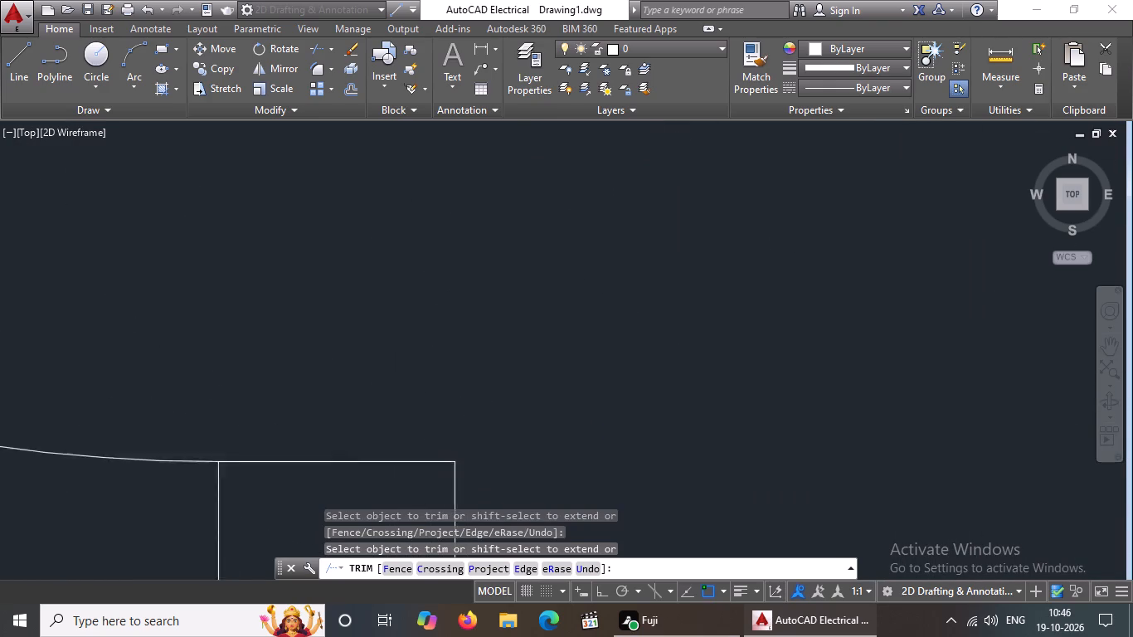
scroll(474, 425, down, 4)
key(Escape)
Erase the leftover line crossing the partition just south of the lower door's arc.
scroll(507, 473, up, 2)
drag(346, 405, 389, 430)
click(539, 466)
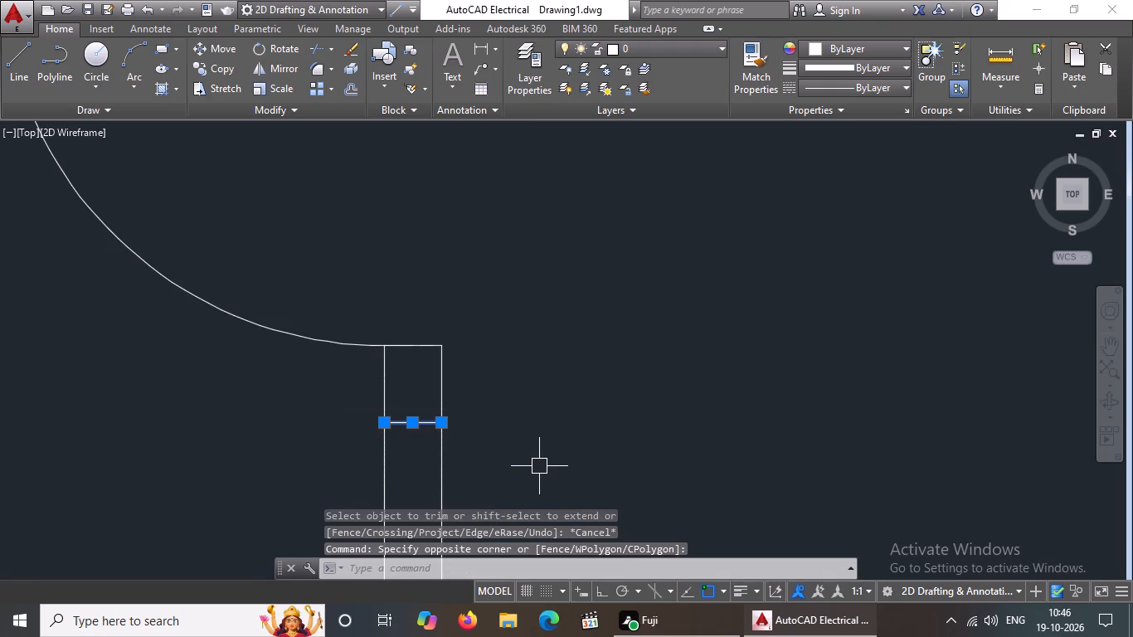
key(Delete)
Extend the north face line of the wall above the staircase west to the west face of the short partition.
scroll(693, 452, down, 4)
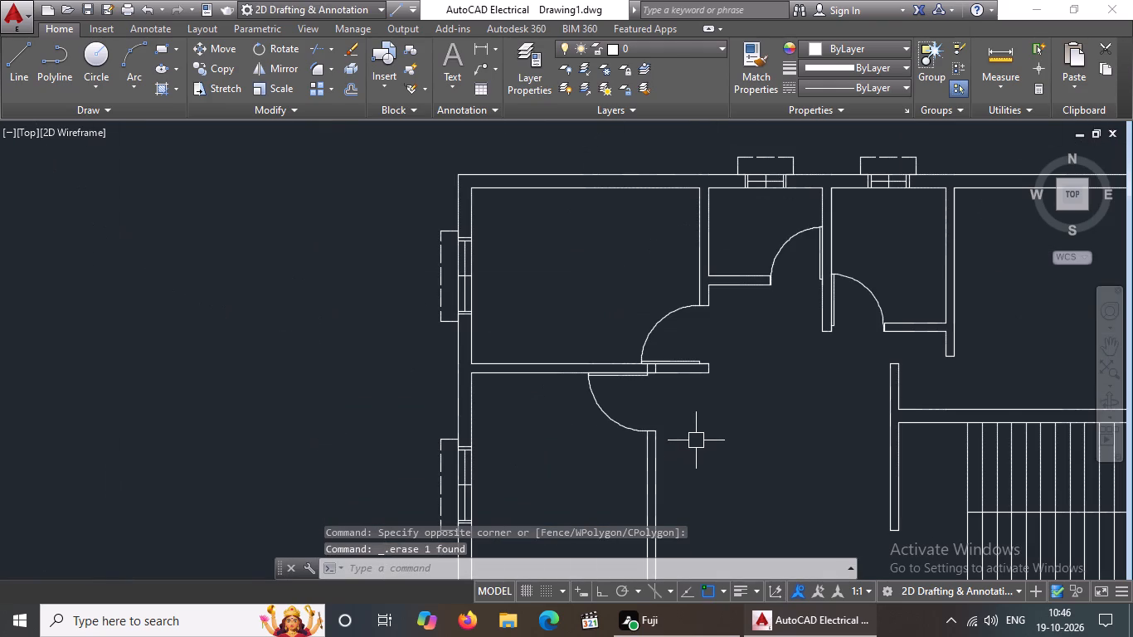
middle_drag(696, 443, 658, 296)
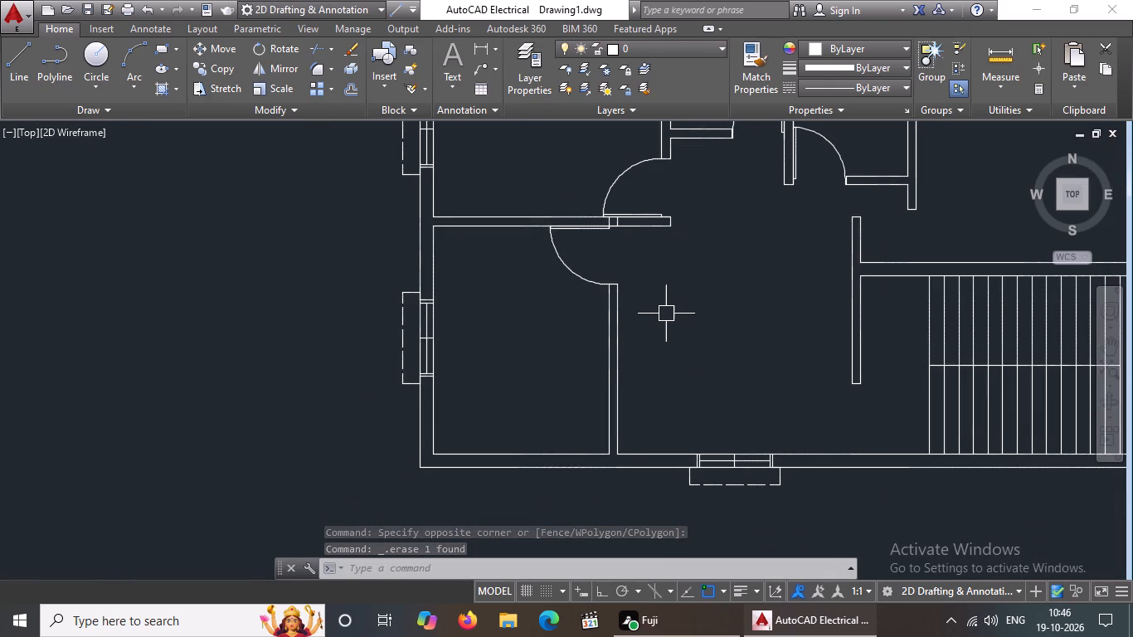
scroll(745, 410, down, 1)
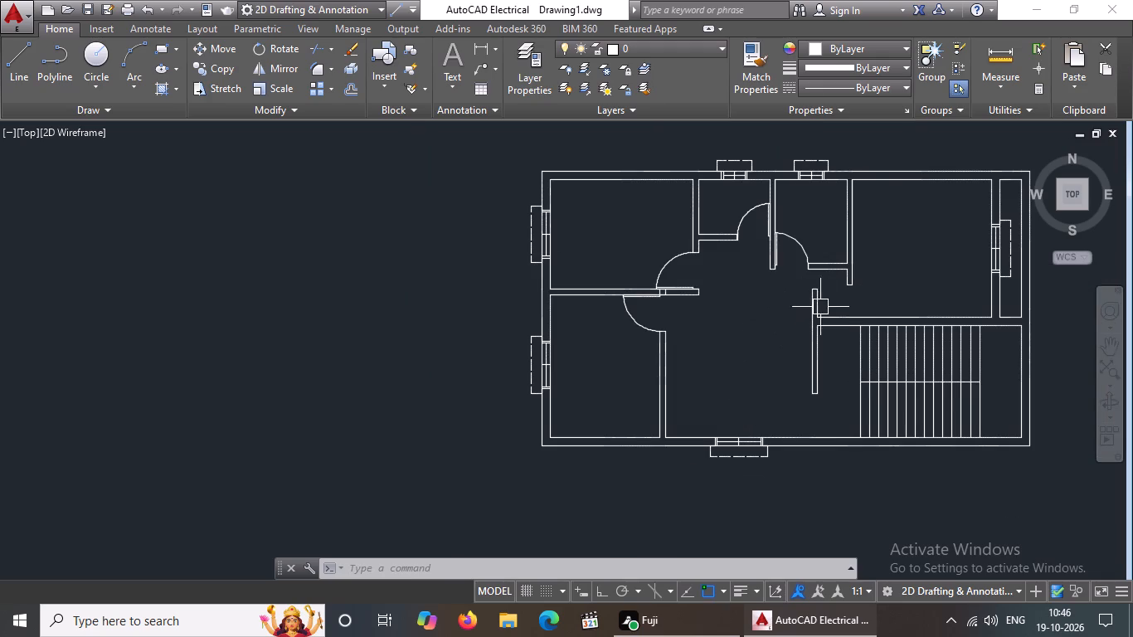
scroll(829, 323, up, 2)
key(Escape)
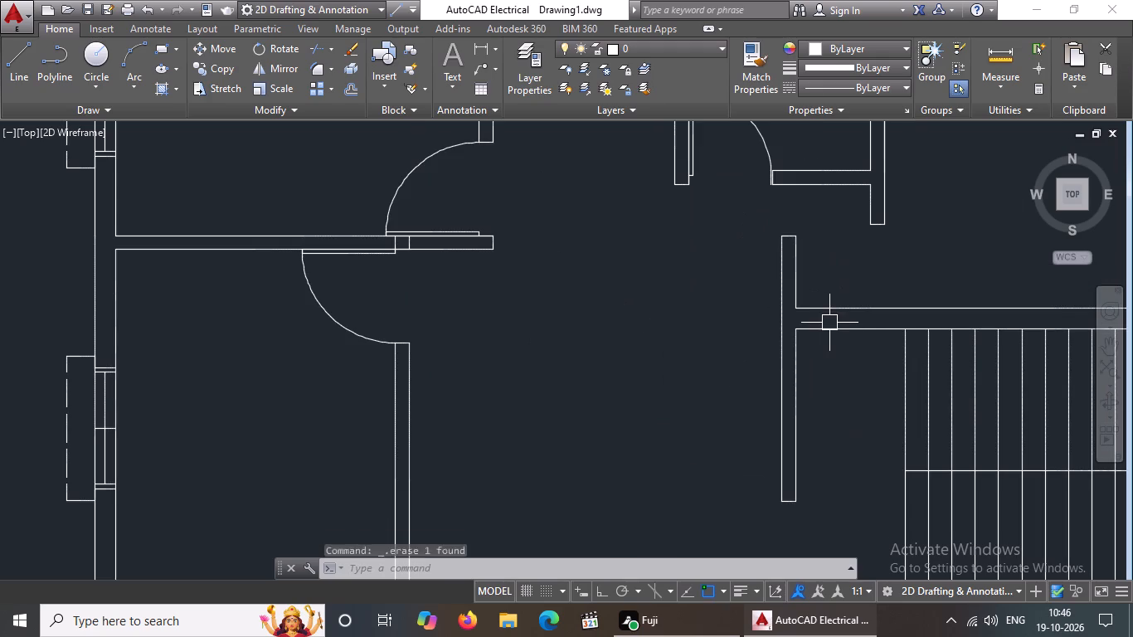
key(e)
key(x)
key(space)
key(space)
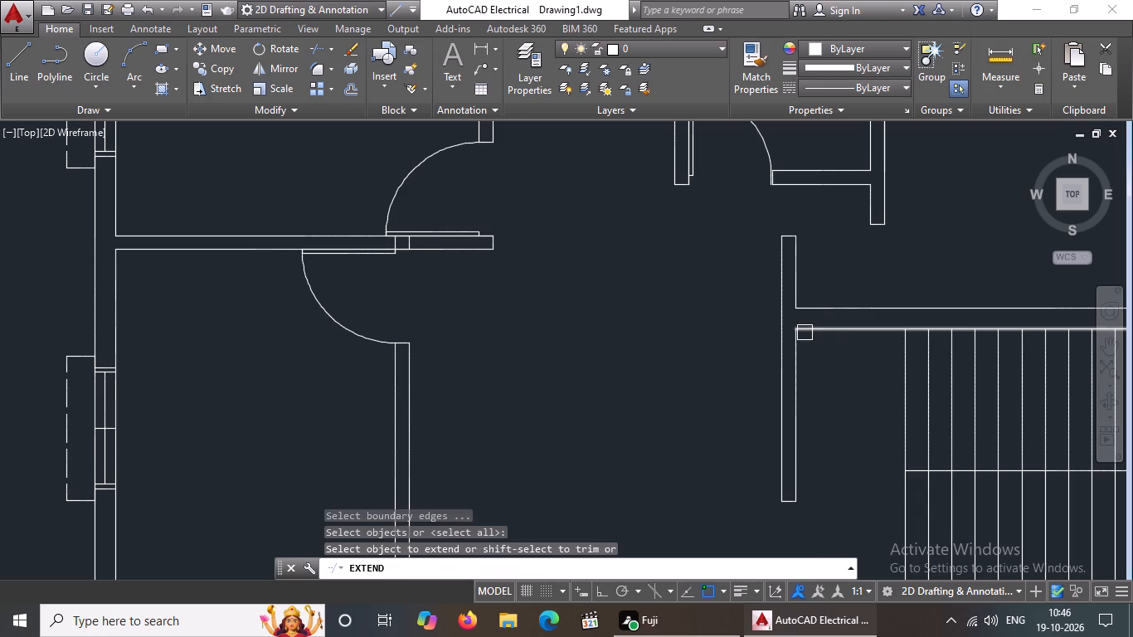
click(824, 313)
key(Escape)
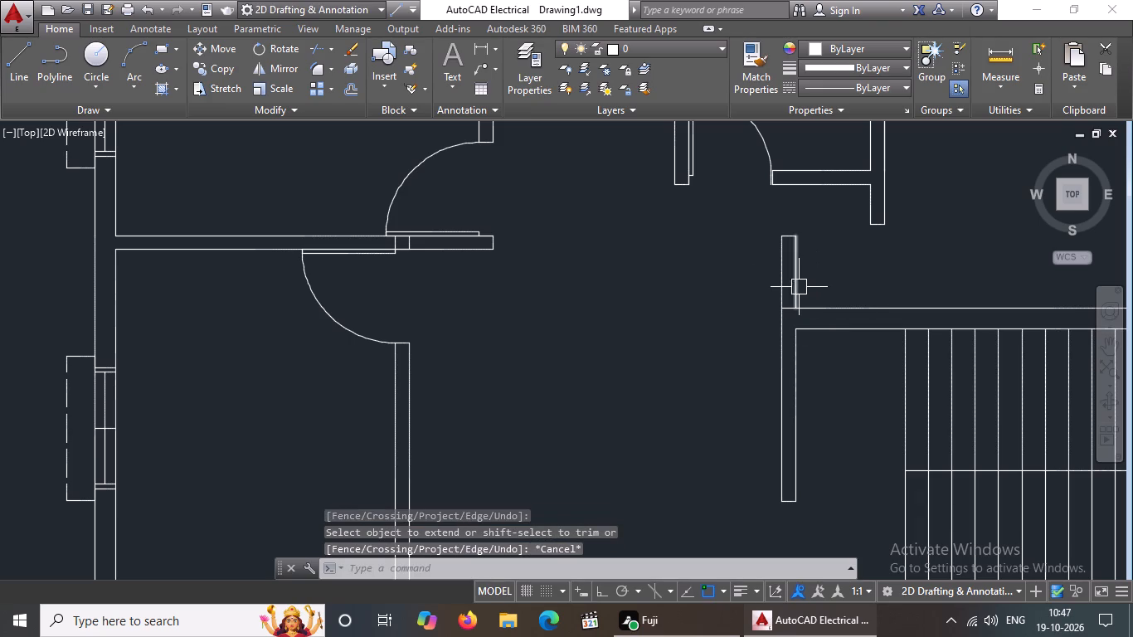
Trim the short partition's west and east face lines north of the staircase wall.
key(Escape)
key(t)
key(r)
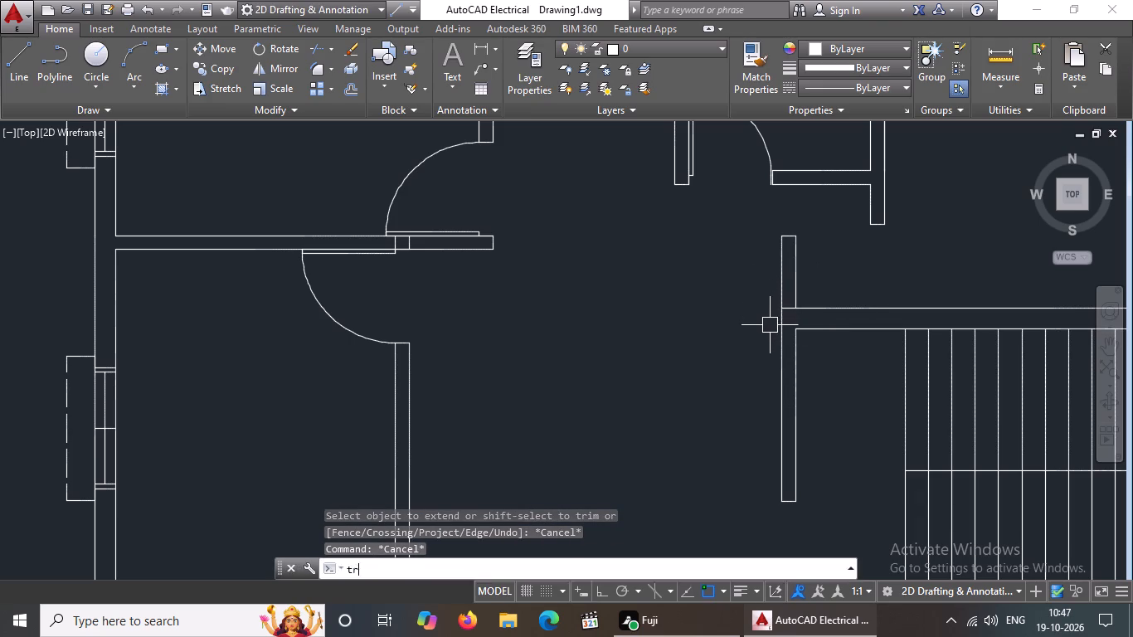
key(space)
key(space)
click(778, 300)
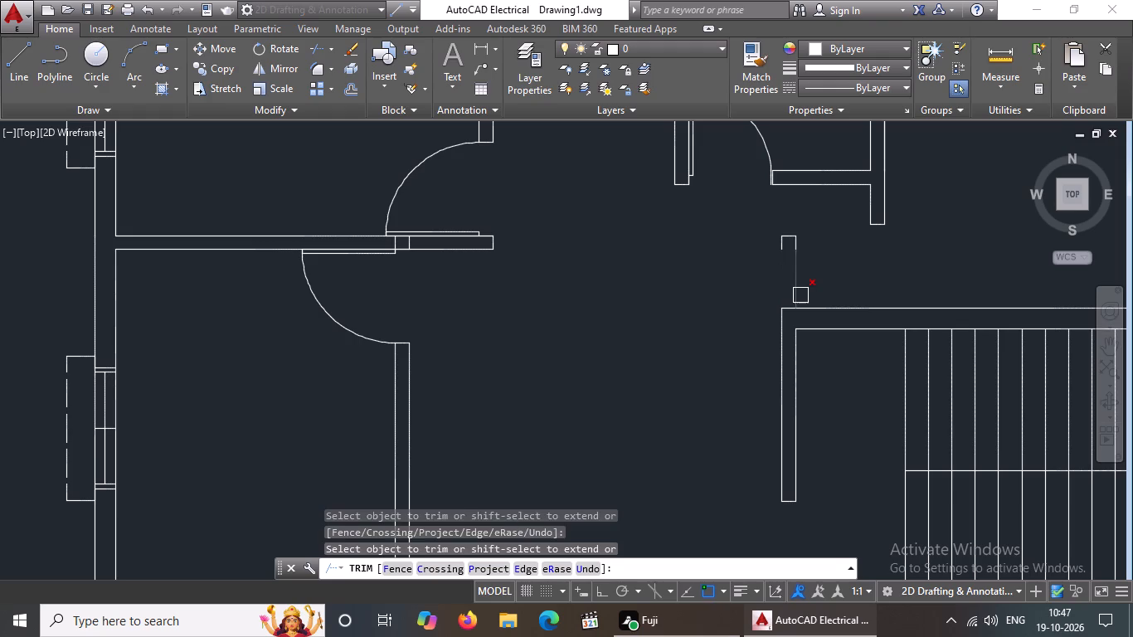
click(801, 295)
key(Escape)
Erase the leftover partition stub standing north of the staircase wall's west corner.
drag(763, 221, 819, 251)
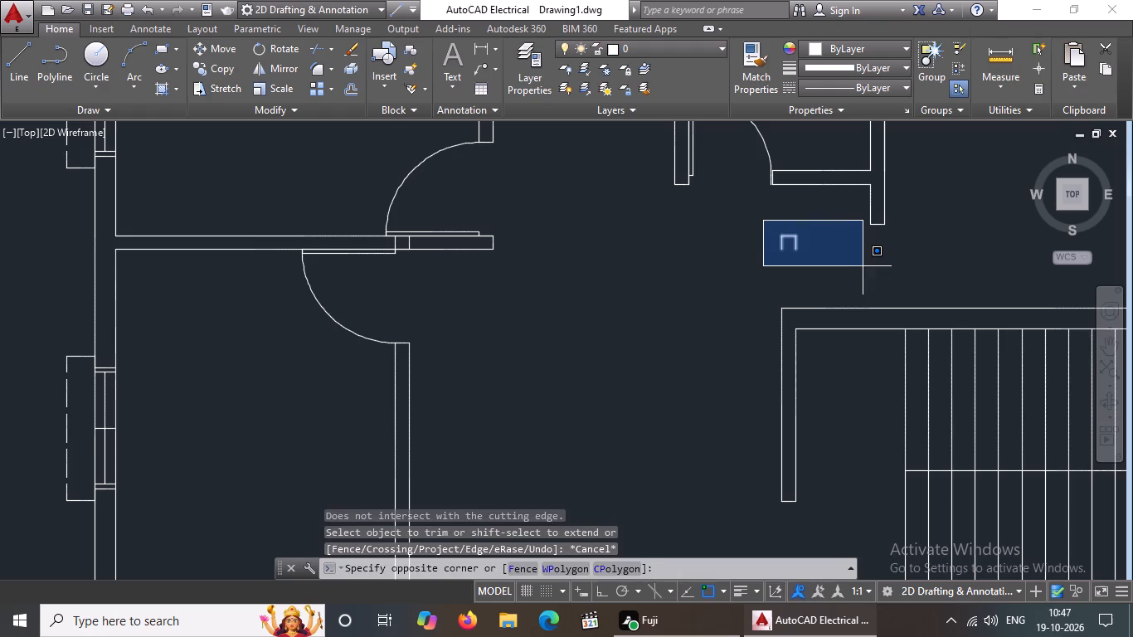
click(836, 268)
key(Delete)
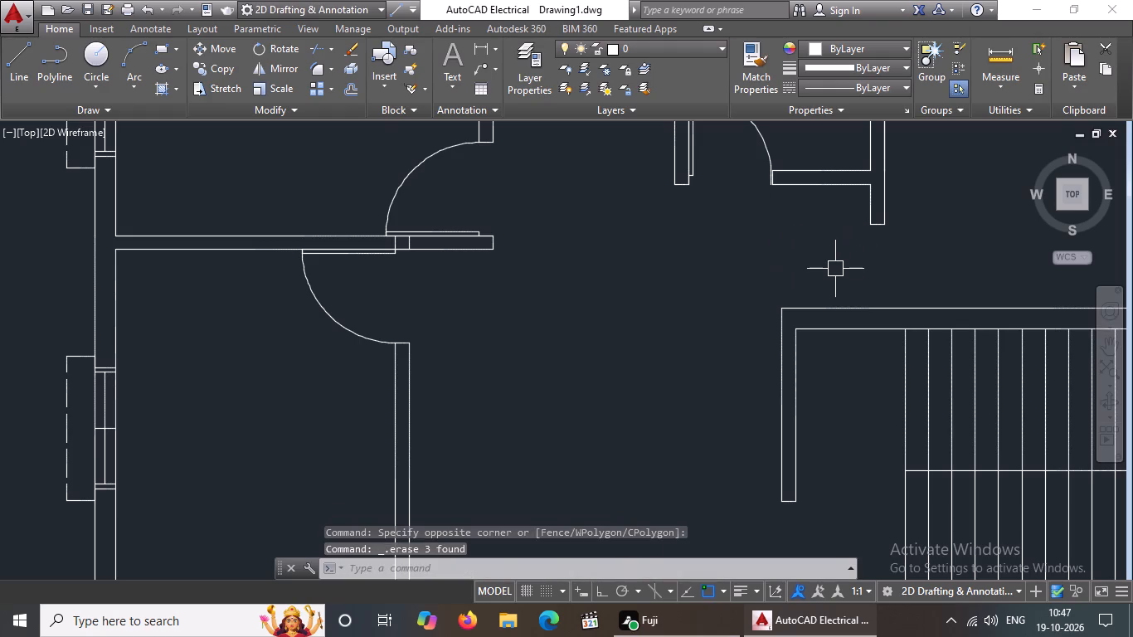
scroll(835, 269, down, 2)
middle_drag(835, 269, 796, 289)
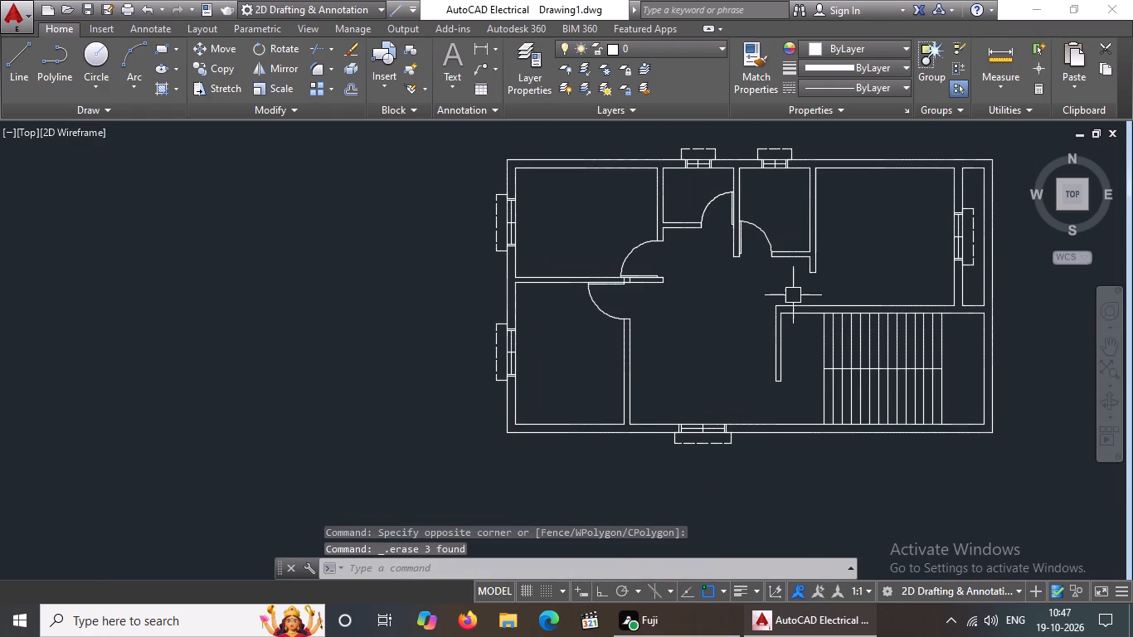
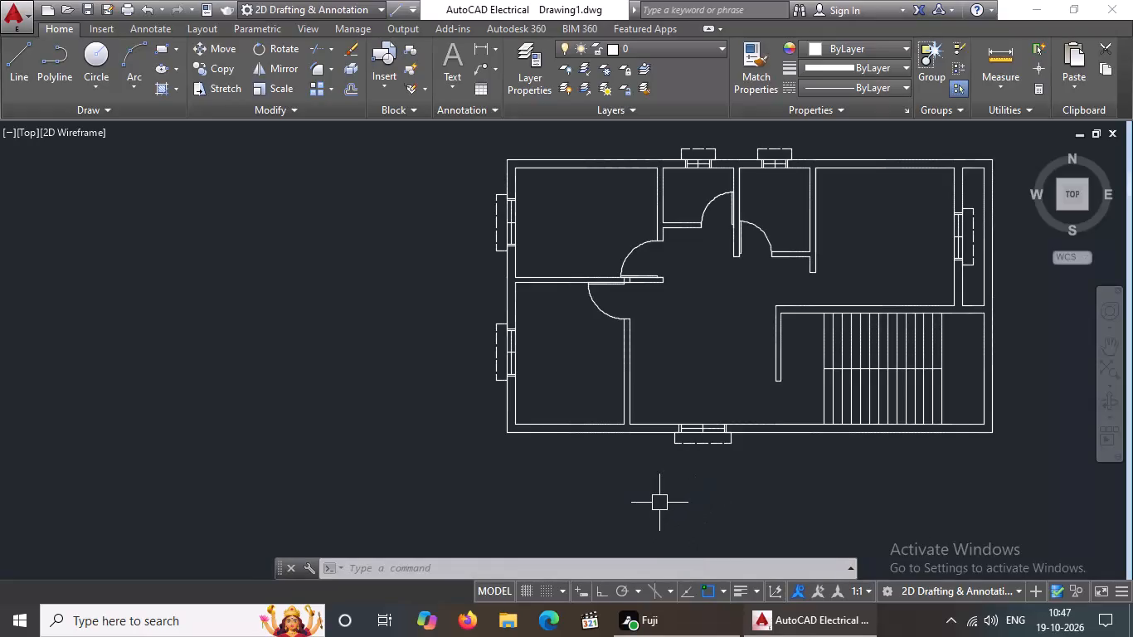
Copy the lower-left room's door block to the open doorway of the upper-right room, just above the staircase wall.
scroll(962, 0, up, 1)
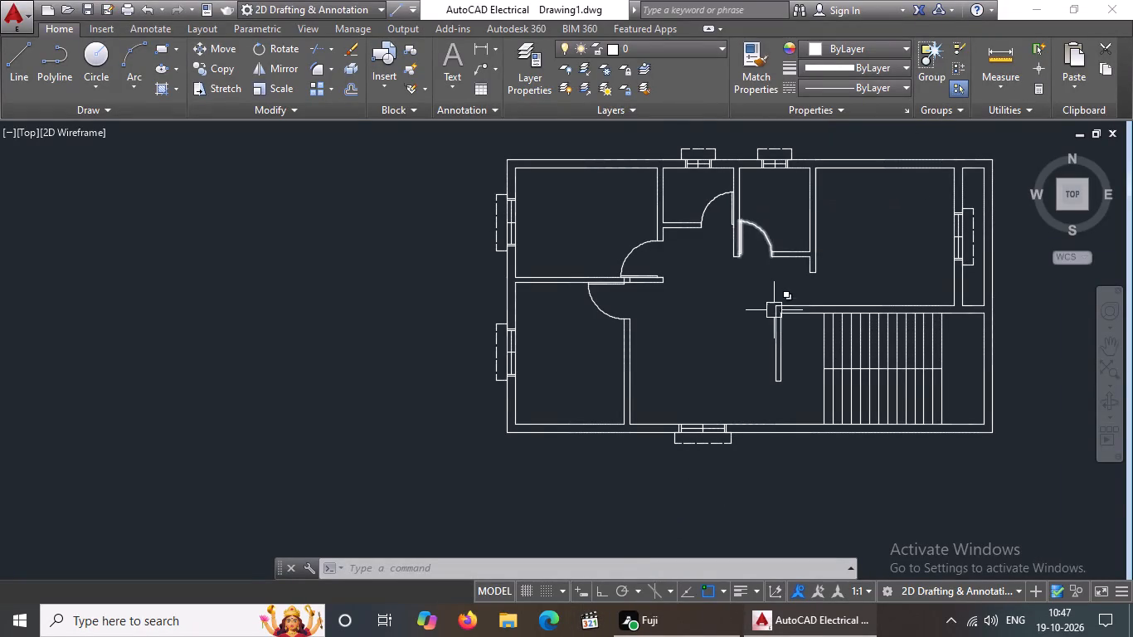
scroll(778, 312, up, 1)
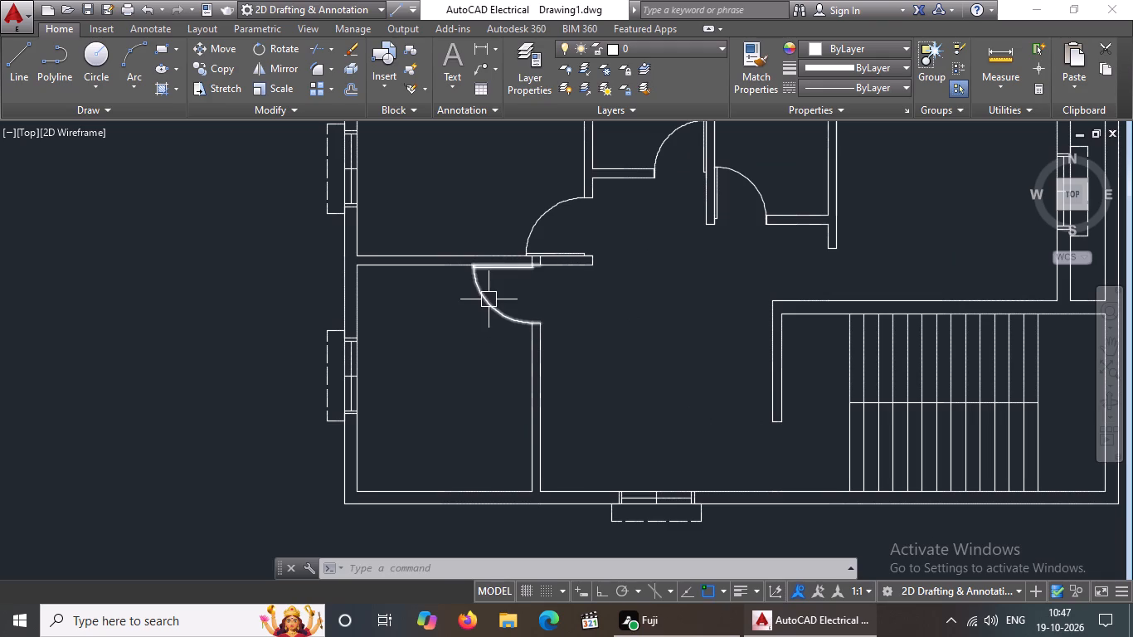
click(489, 299)
click(208, 66)
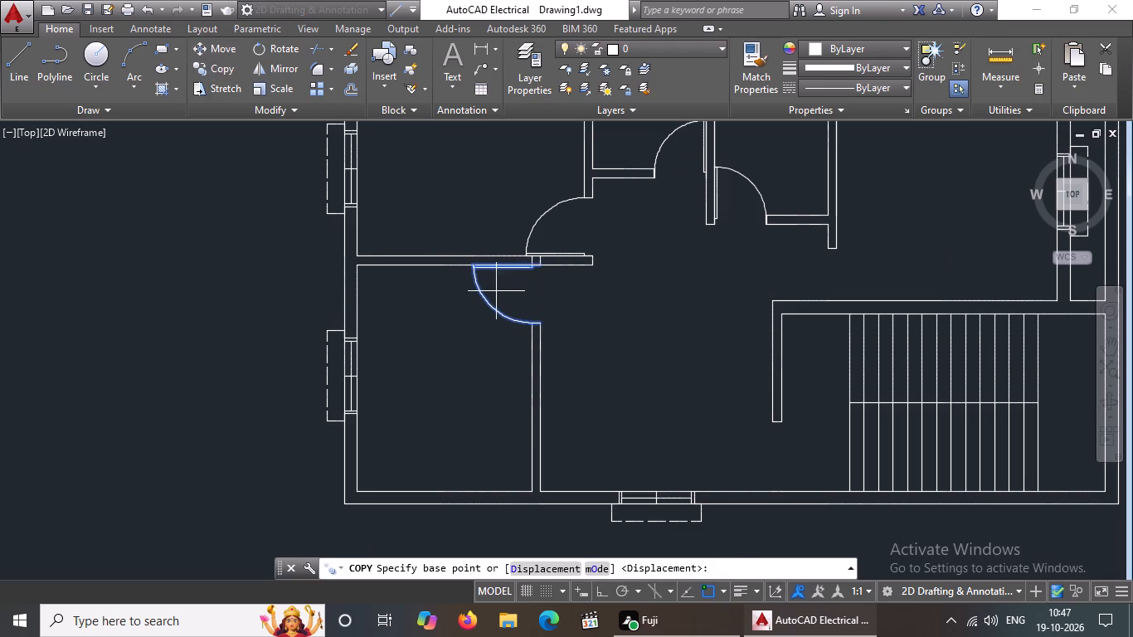
drag(512, 290, 521, 286)
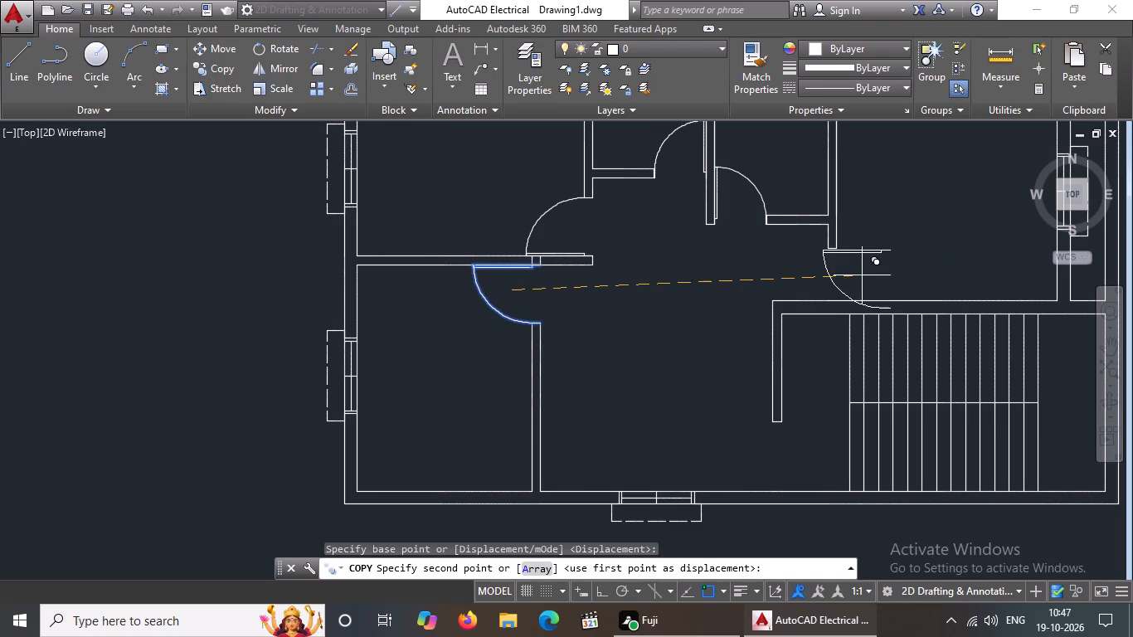
click(861, 275)
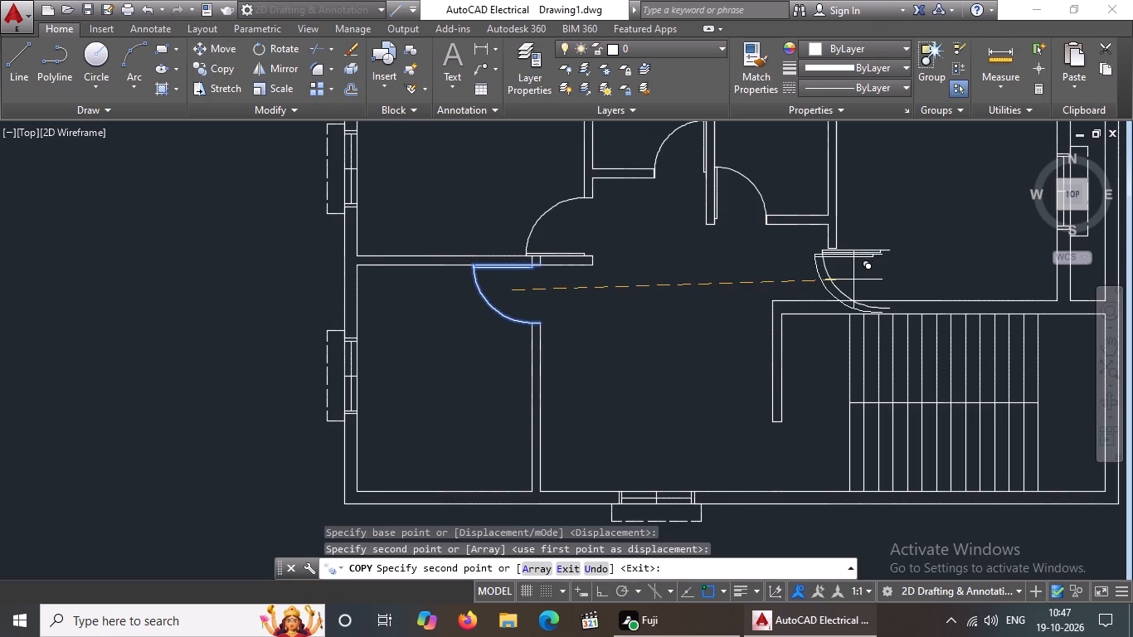
key(Escape)
Flip the copied door both horizontally and vertically so its leaf lies along the staircase wall and swings into the upper-right room.
click(831, 280)
scroll(887, 277, up, 2)
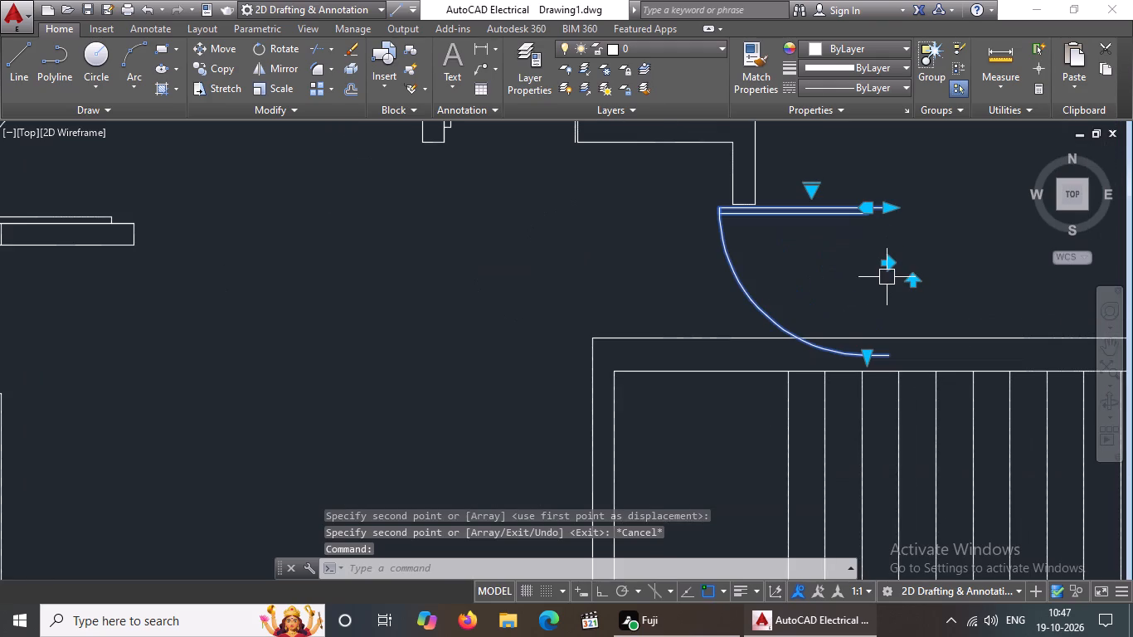
click(887, 265)
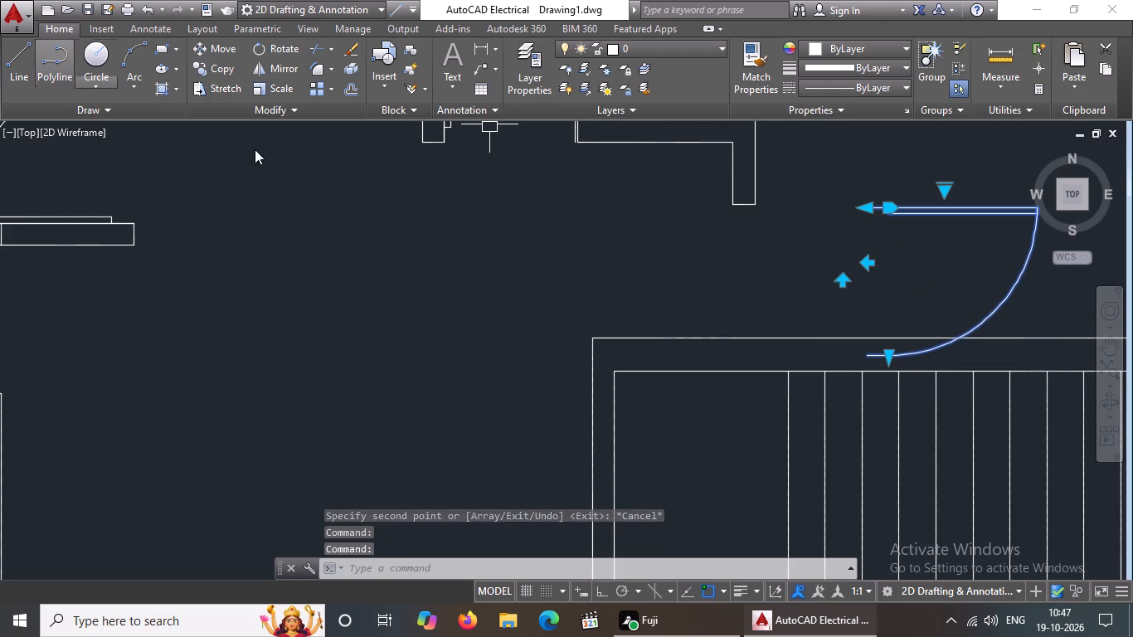
click(843, 284)
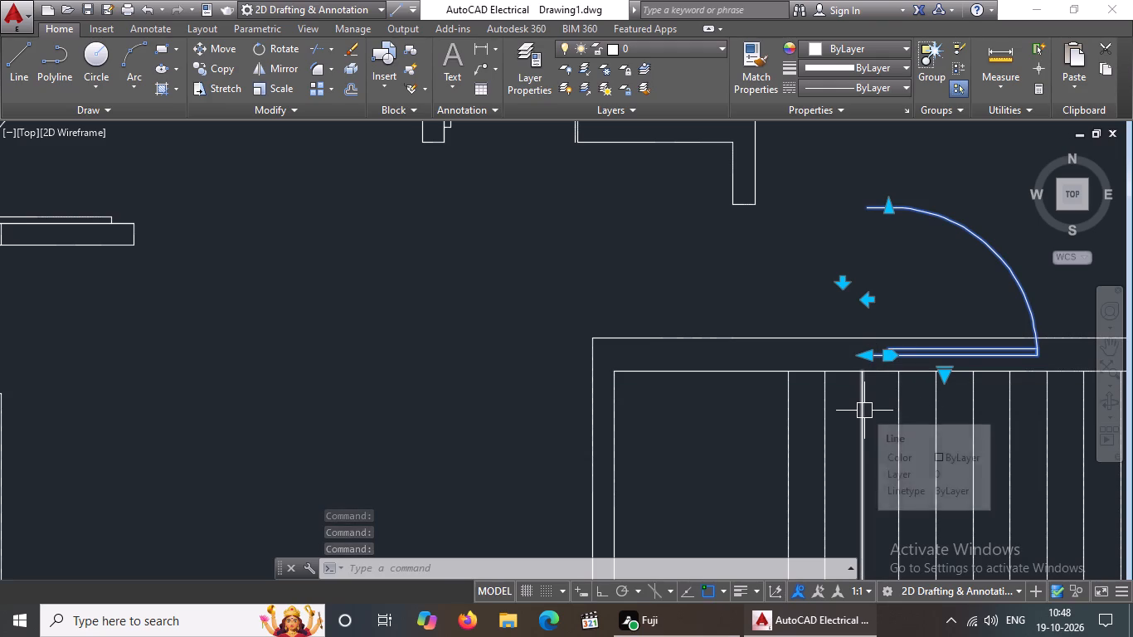
key(Escape)
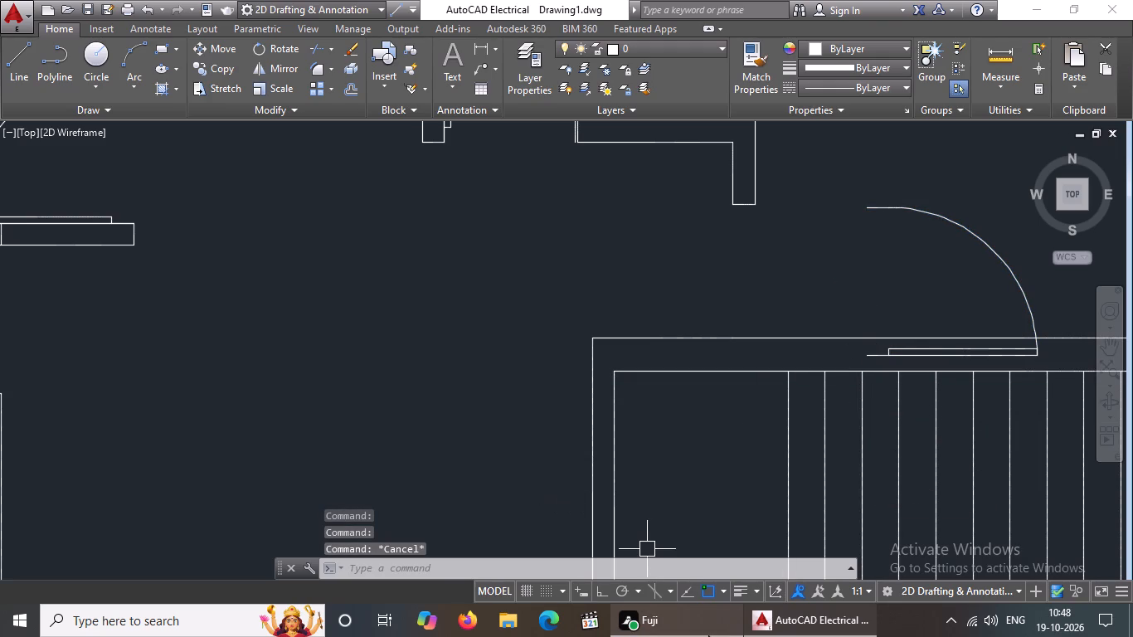
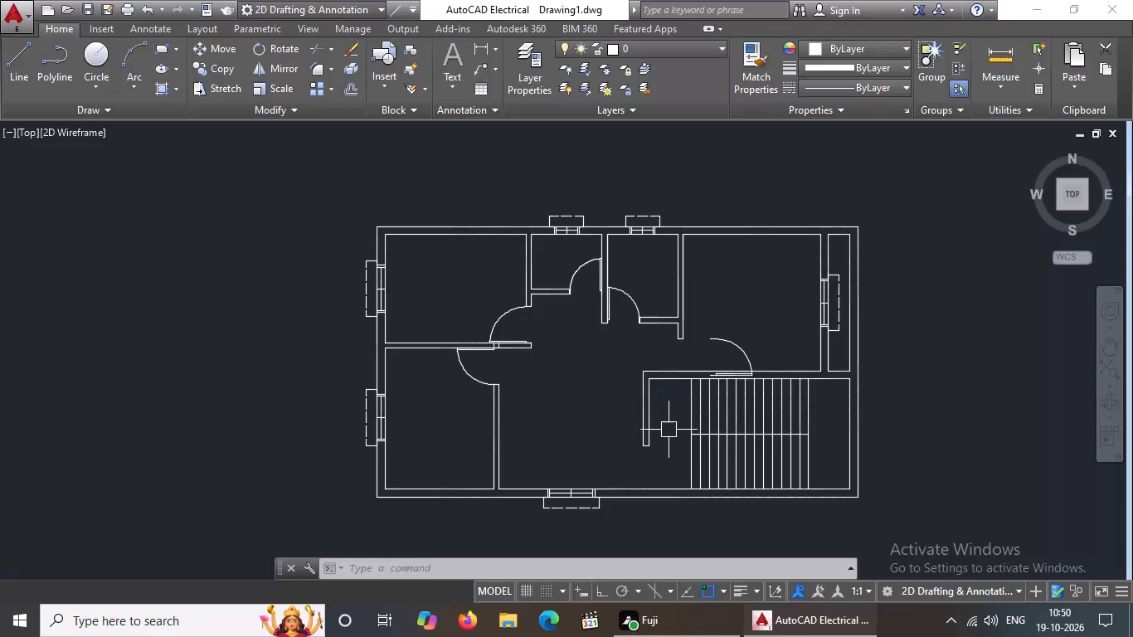
Extend both wall lines of the short stub above the upper-right room's opening down to the staircase wall.
scroll(755, 374, up, 2)
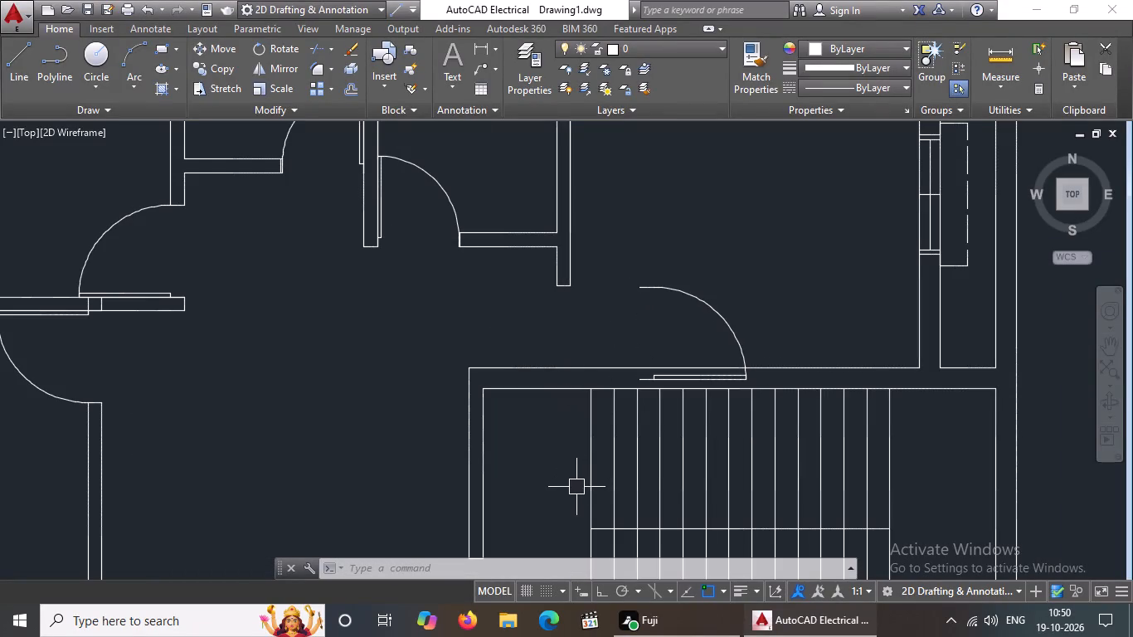
key(Escape)
text(ex)
key(space)
key(space)
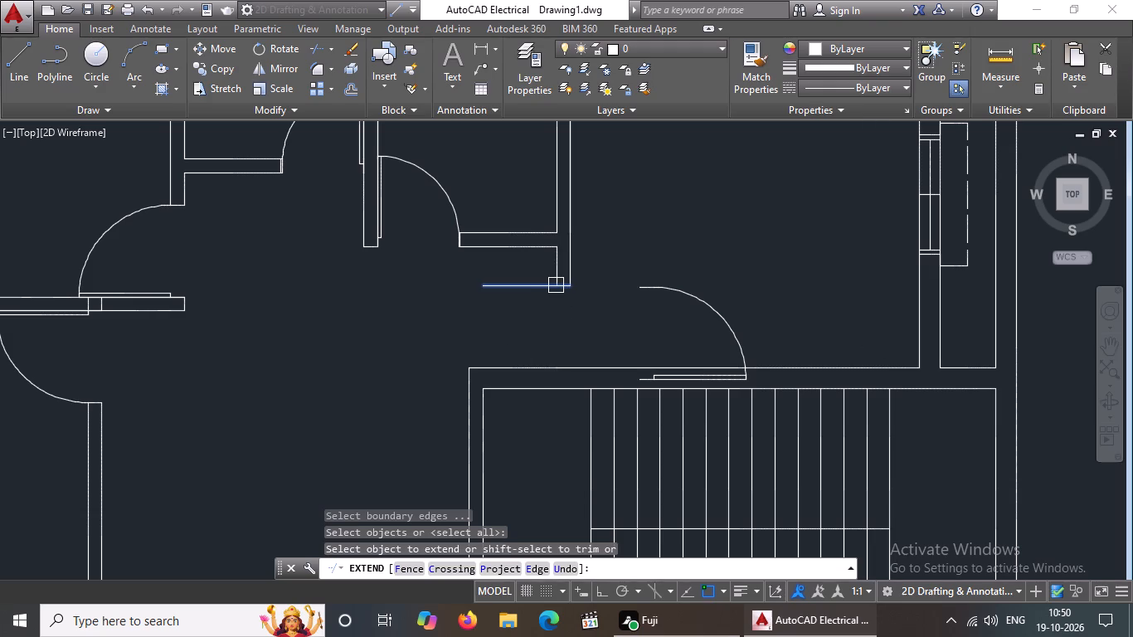
scroll(557, 276, up, 3)
drag(544, 280, 552, 280)
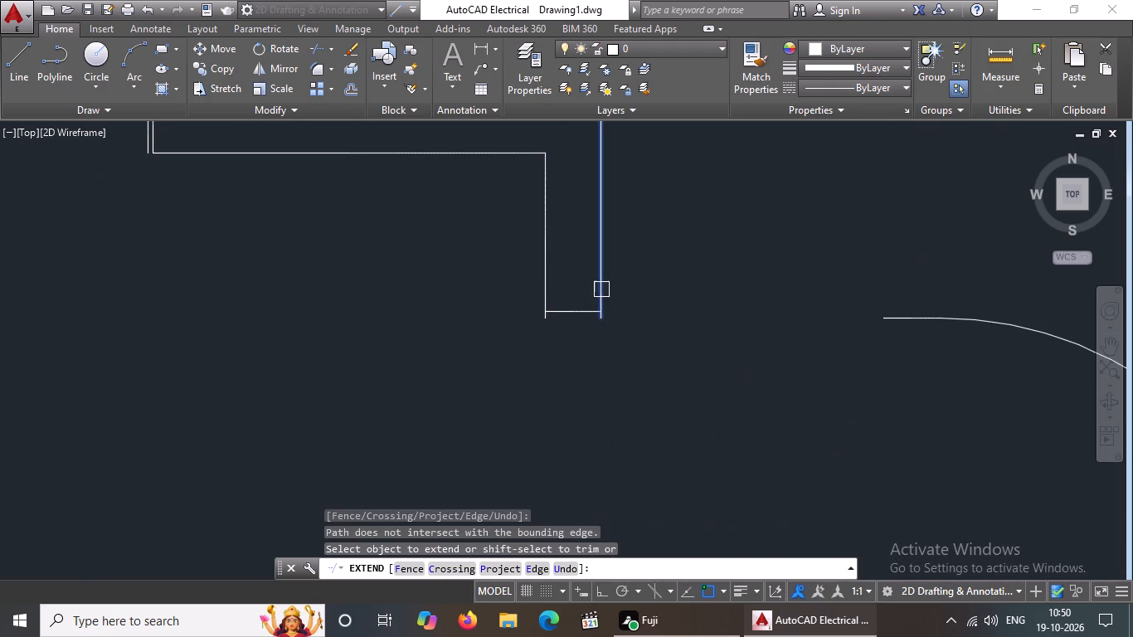
click(601, 289)
scroll(601, 318, up, 2)
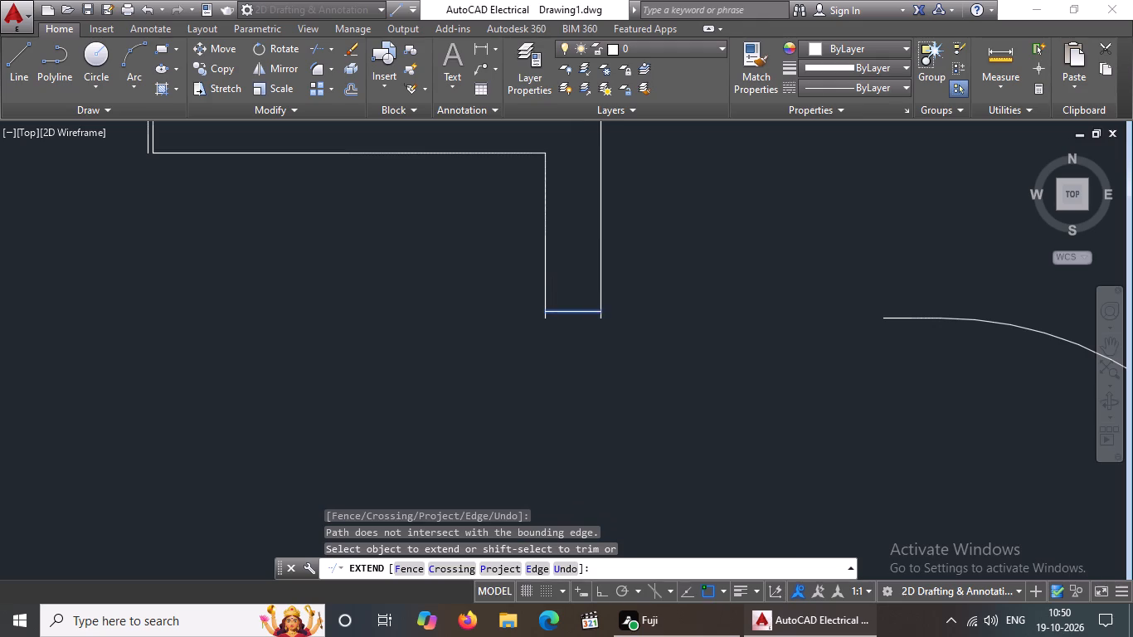
scroll(601, 318, up, 2)
click(594, 241)
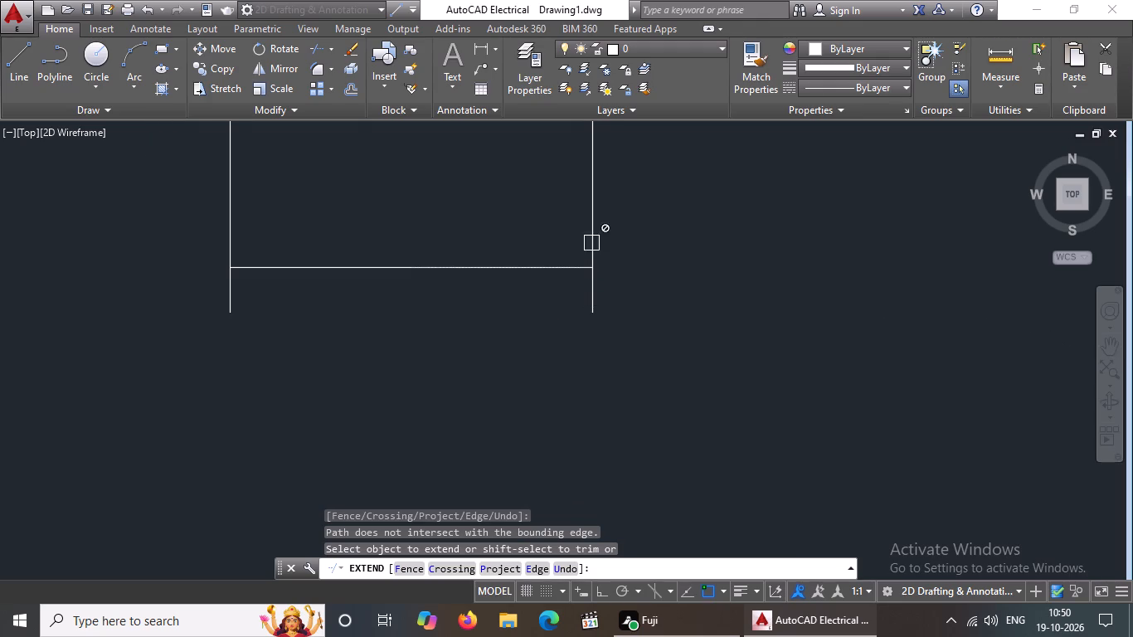
scroll(581, 282, down, 5)
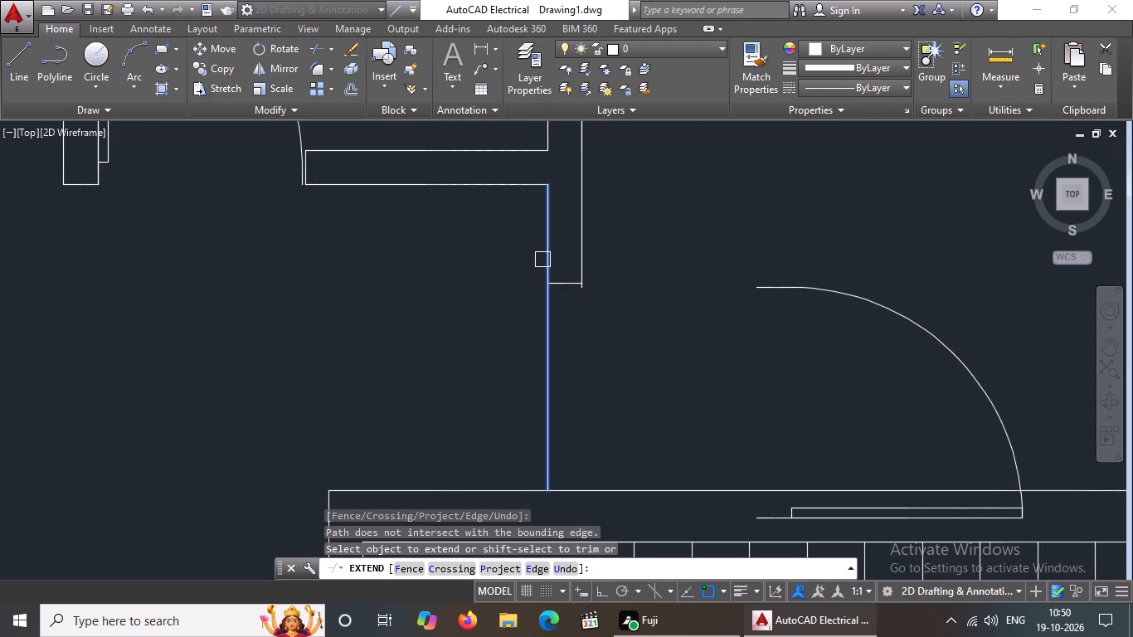
click(542, 260)
click(585, 259)
click(587, 348)
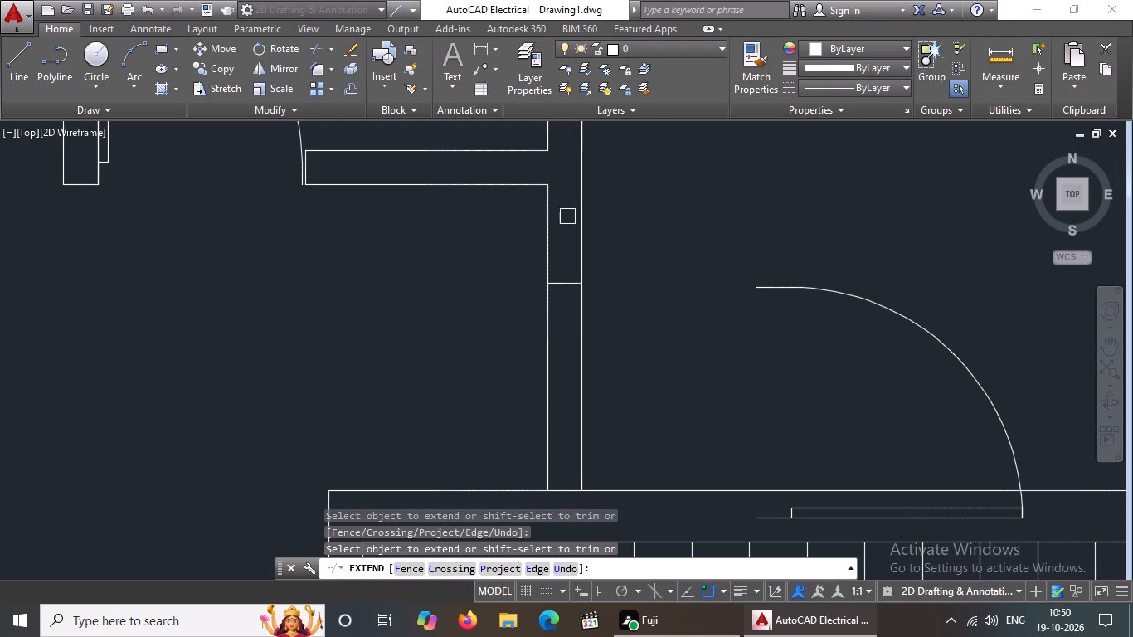
scroll(588, 292, down, 2)
key(Escape)
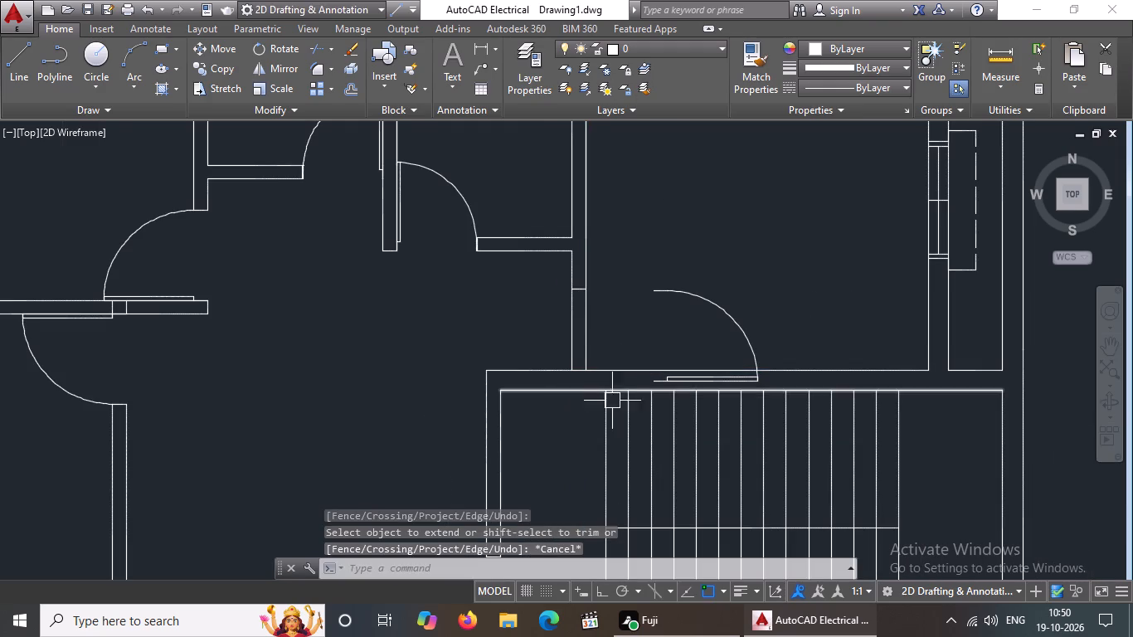
Move the door block from its lower outer corner to where the extended wall's outer line meets the staircase wall.
scroll(681, 373, up, 1)
click(701, 252)
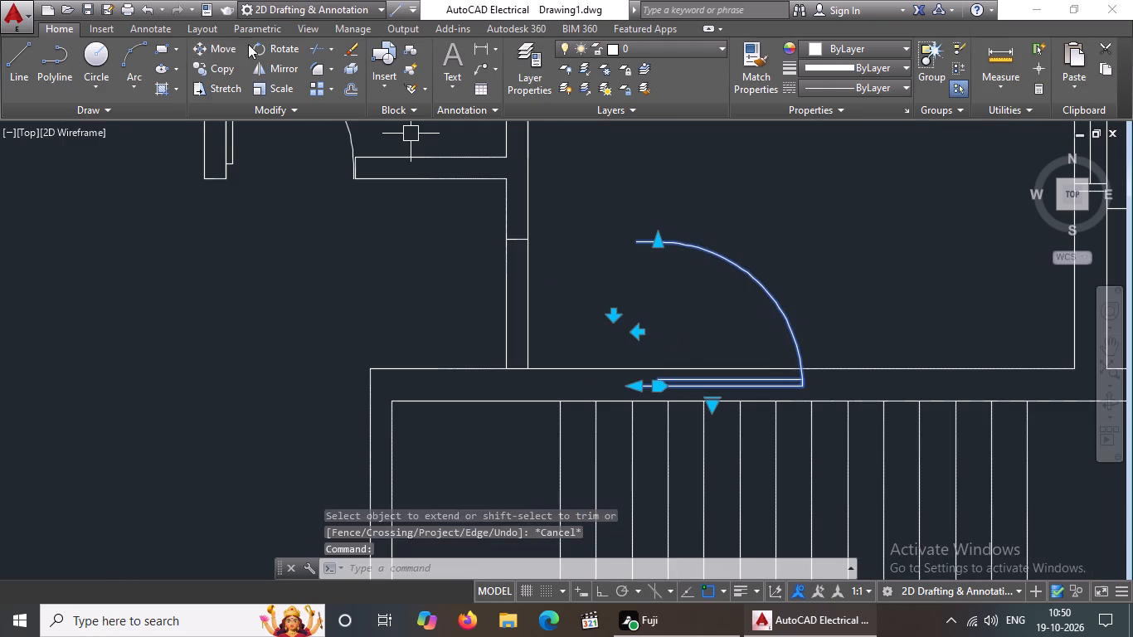
click(207, 49)
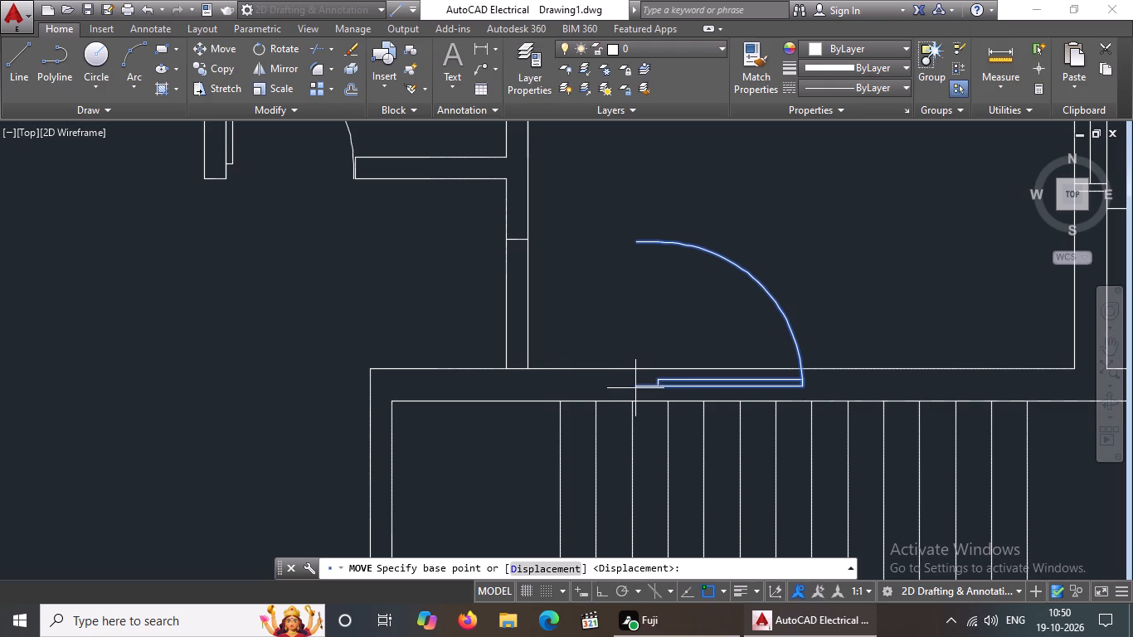
click(638, 384)
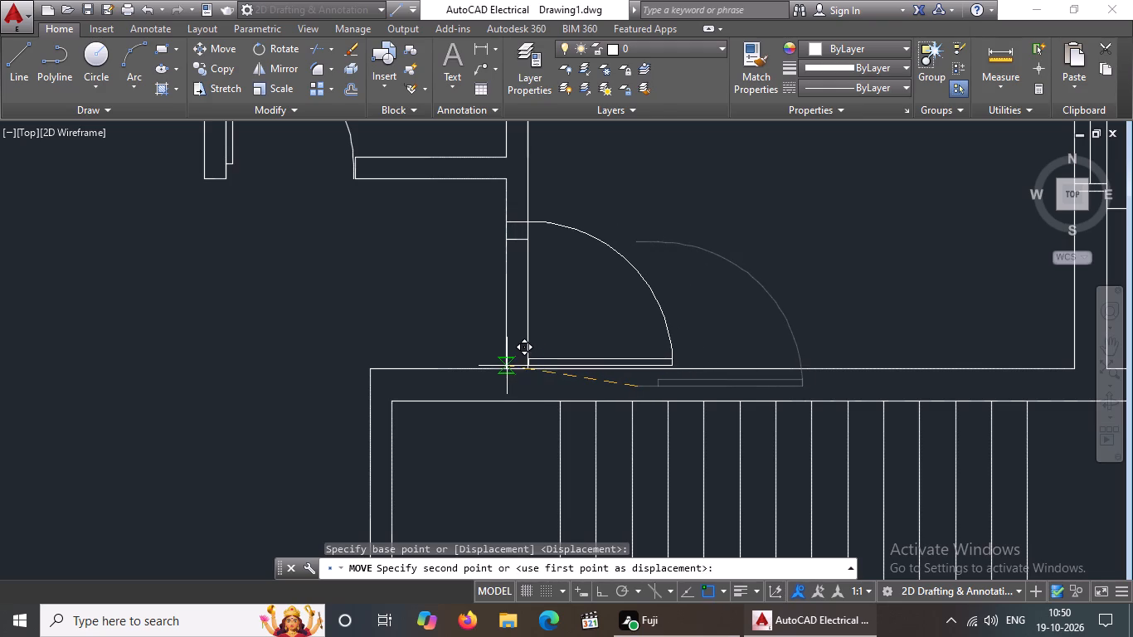
click(506, 372)
scroll(558, 338, down, 2)
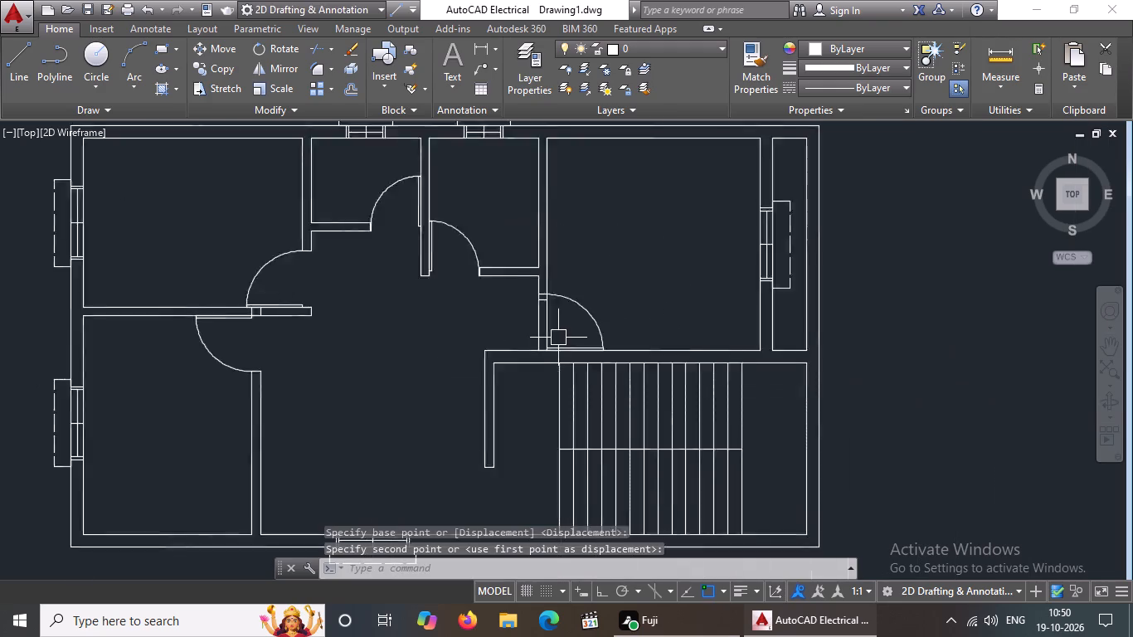
scroll(558, 338, down, 1)
key(Escape)
scroll(561, 336, up, 3)
key(Escape)
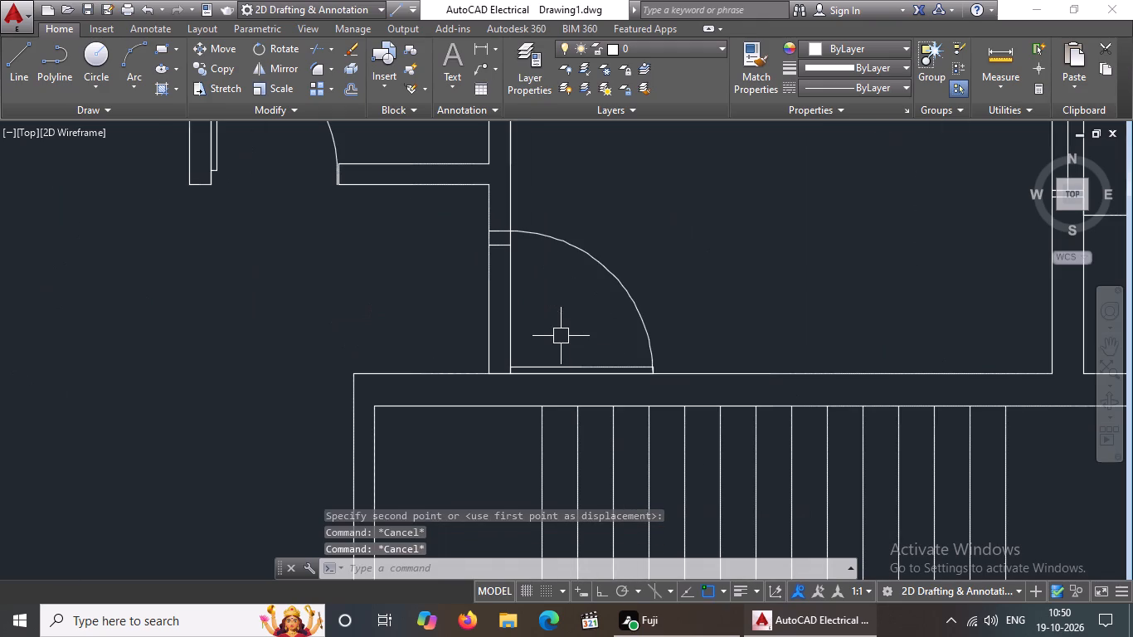
Erase the old wall end line just below the top of the door's swing arc.
scroll(513, 274, up, 2)
click(474, 201)
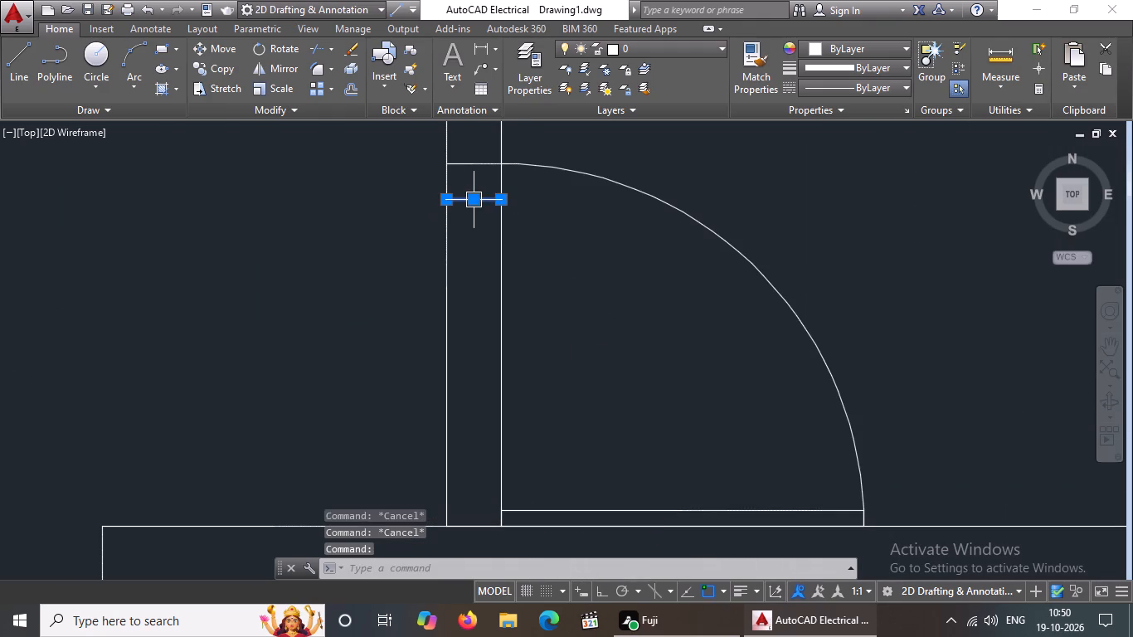
key(Delete)
key(Escape)
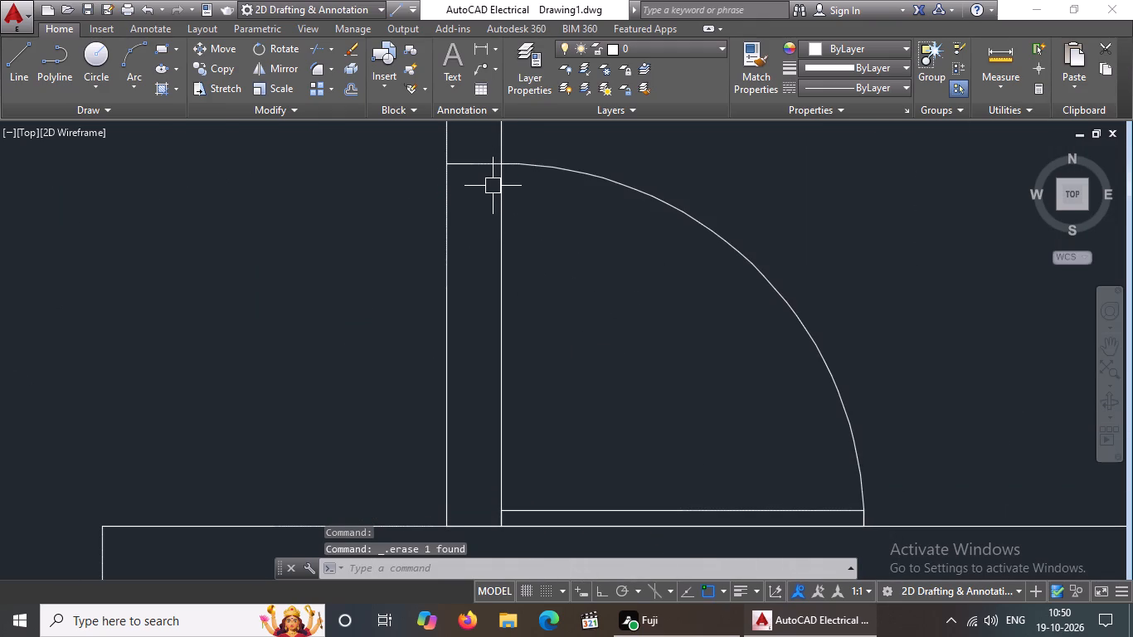
Trim both extended wall lines below the top of the door arc and erase the leftover line across the opening.
text(tr)
key(space)
key(space)
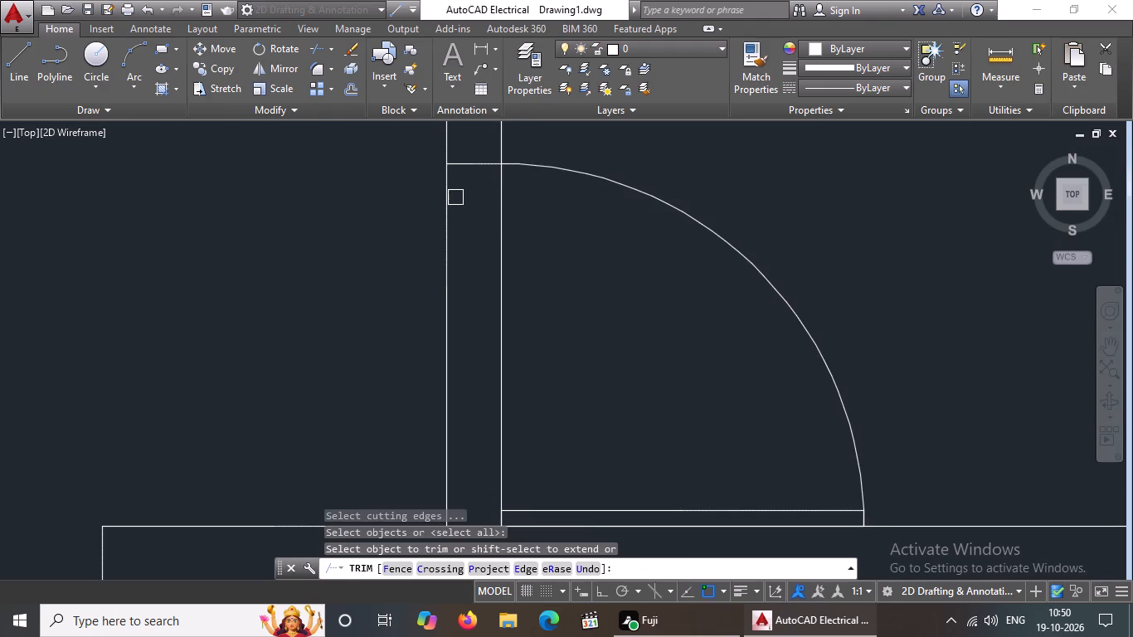
scroll(445, 179, up, 3)
scroll(445, 180, down, 4)
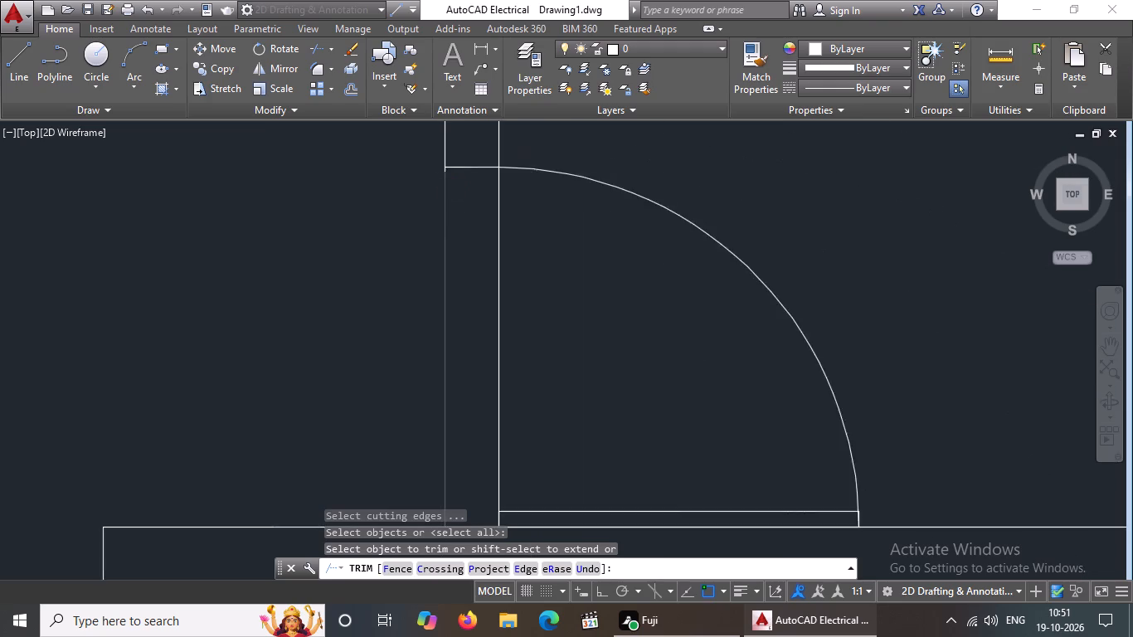
scroll(441, 182, up, 3)
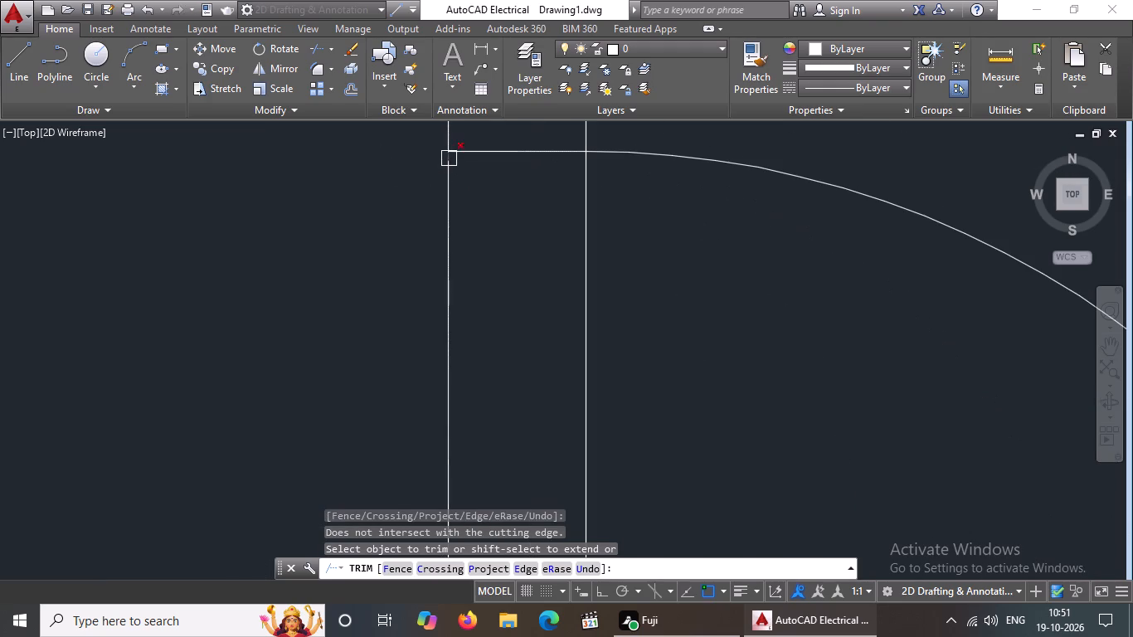
click(445, 159)
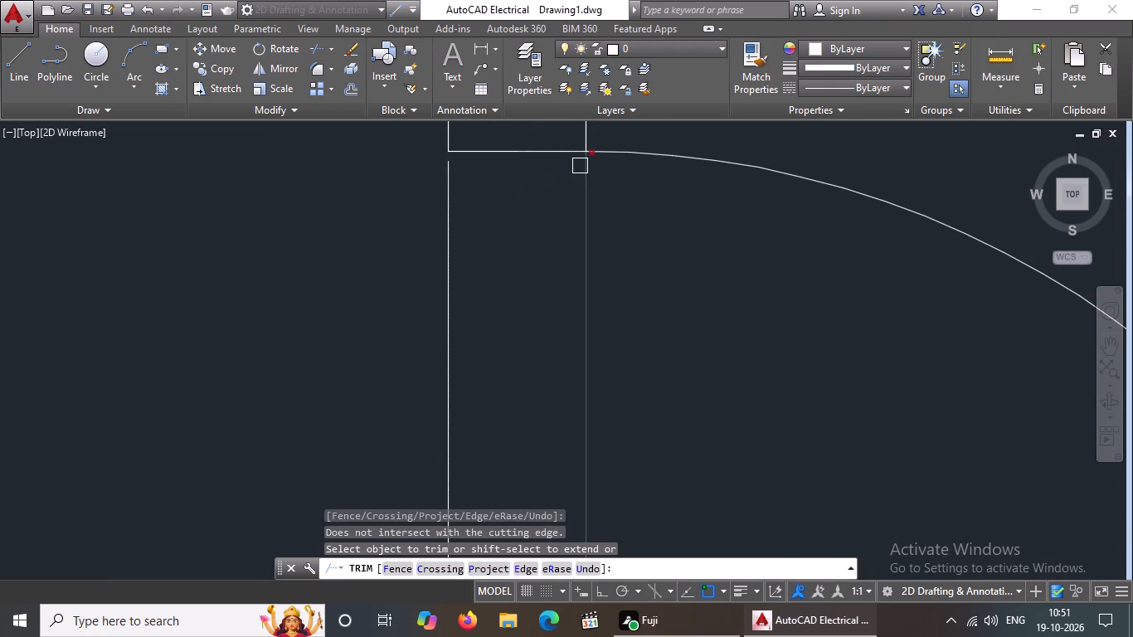
click(586, 166)
scroll(445, 216, down, 4)
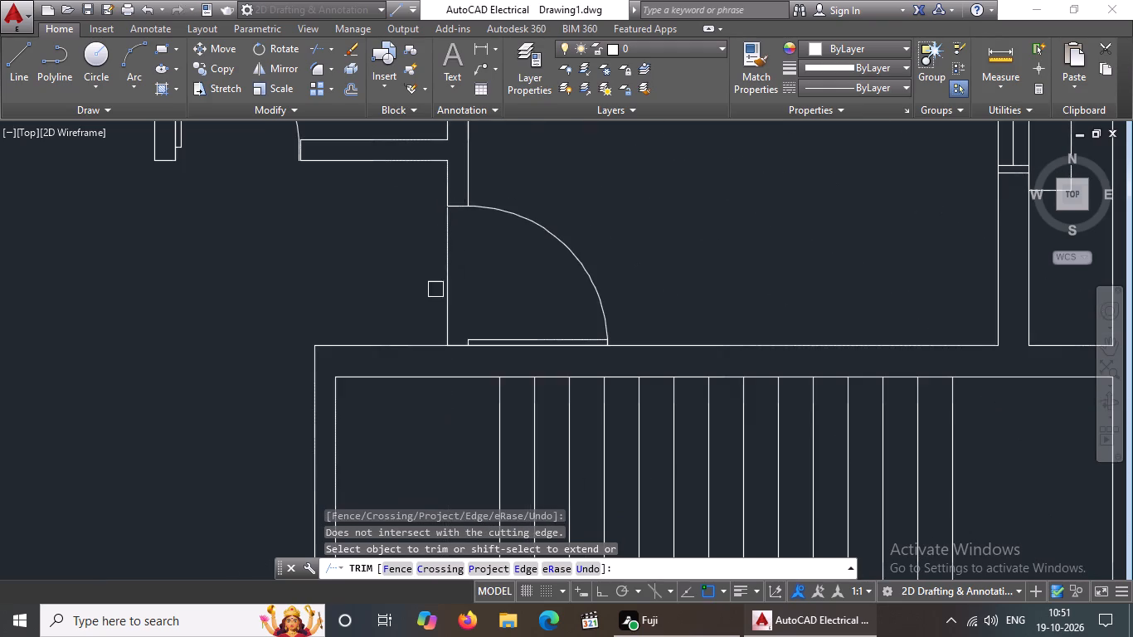
scroll(435, 293, up, 3)
key(Escape)
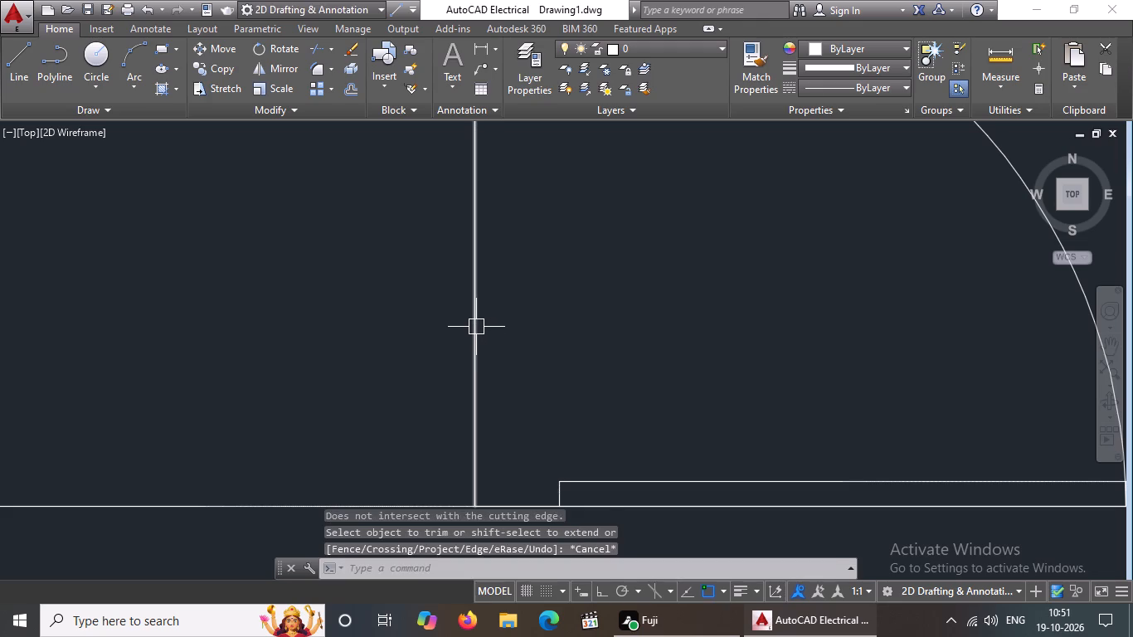
click(476, 327)
key(Delete)
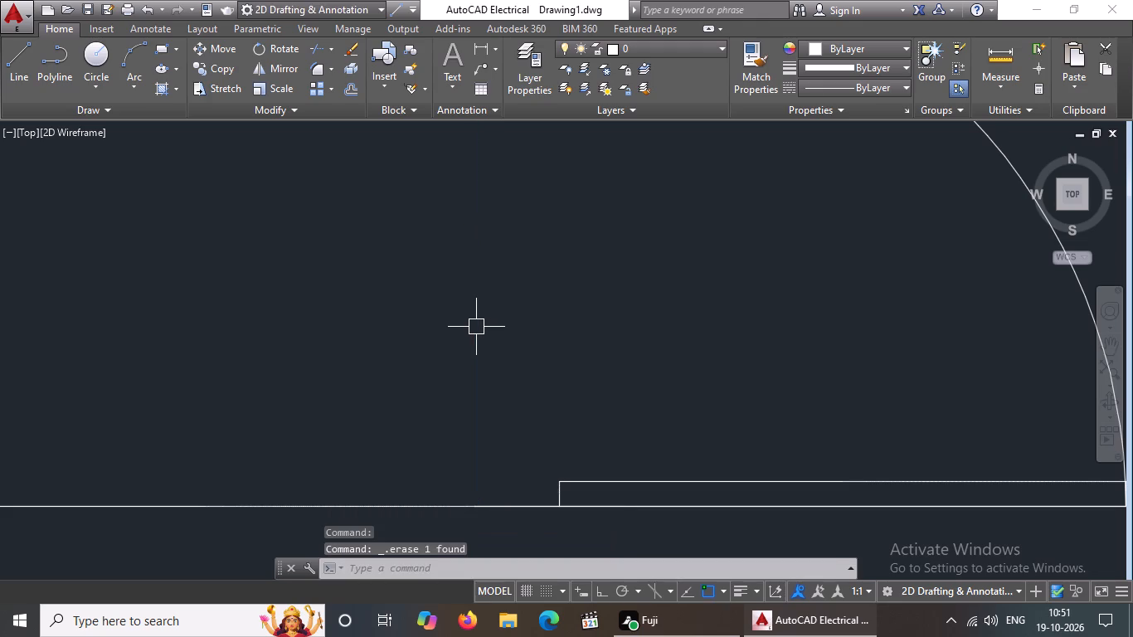
Copy the entire floor plan to the empty space beside the original, roughly level with it.
scroll(522, 314, down, 3)
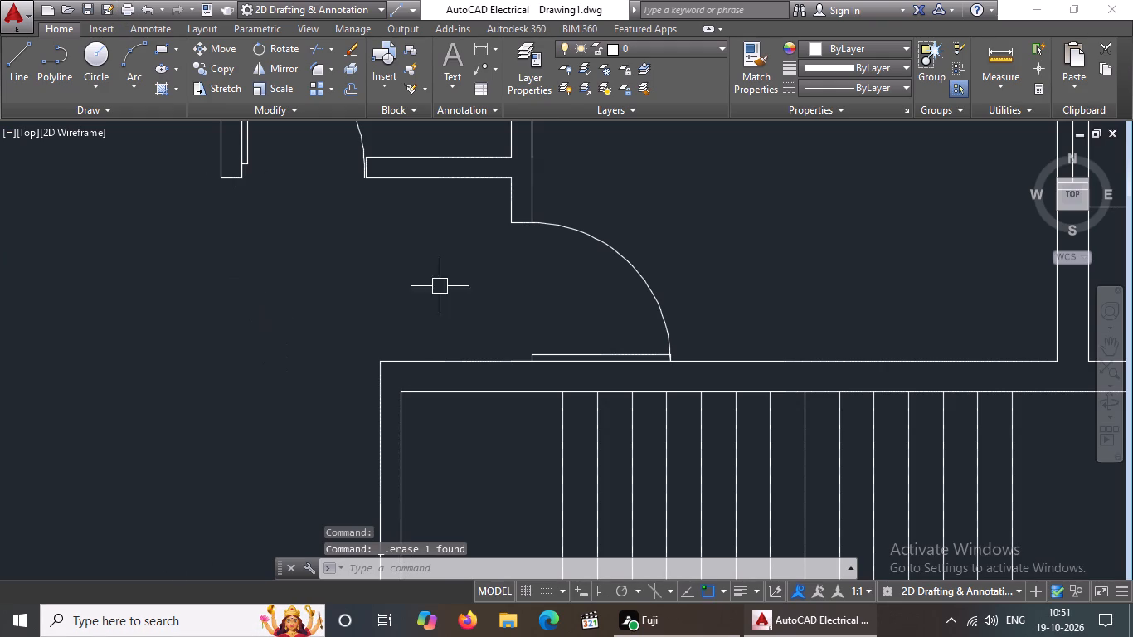
scroll(456, 247, down, 4)
middle_drag(448, 253, 444, 306)
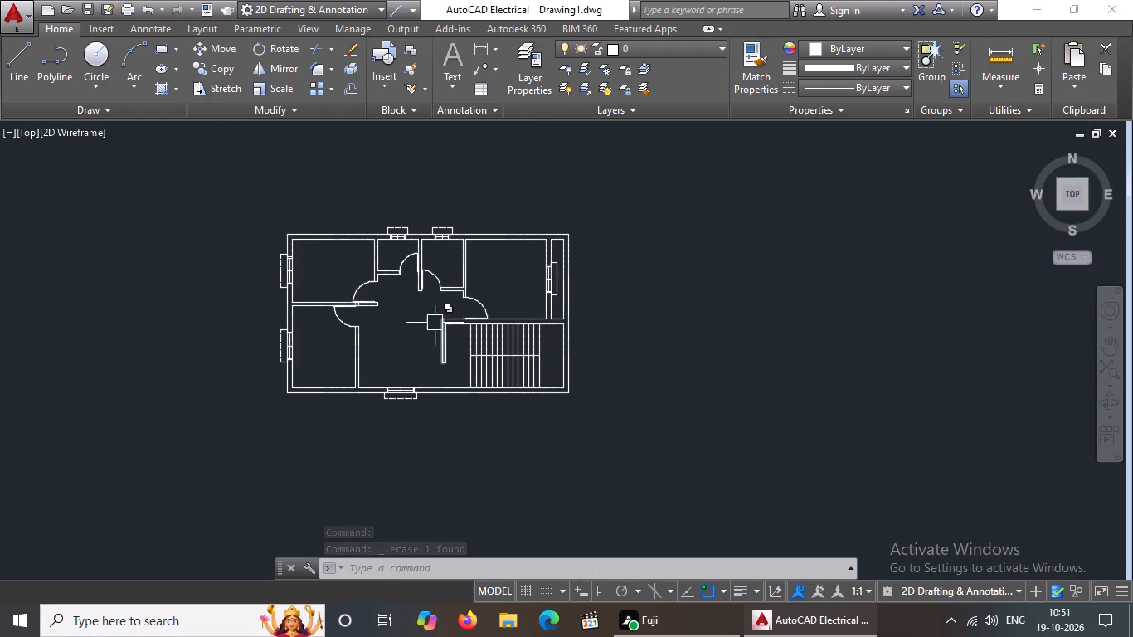
middle_drag(412, 318, 294, 318)
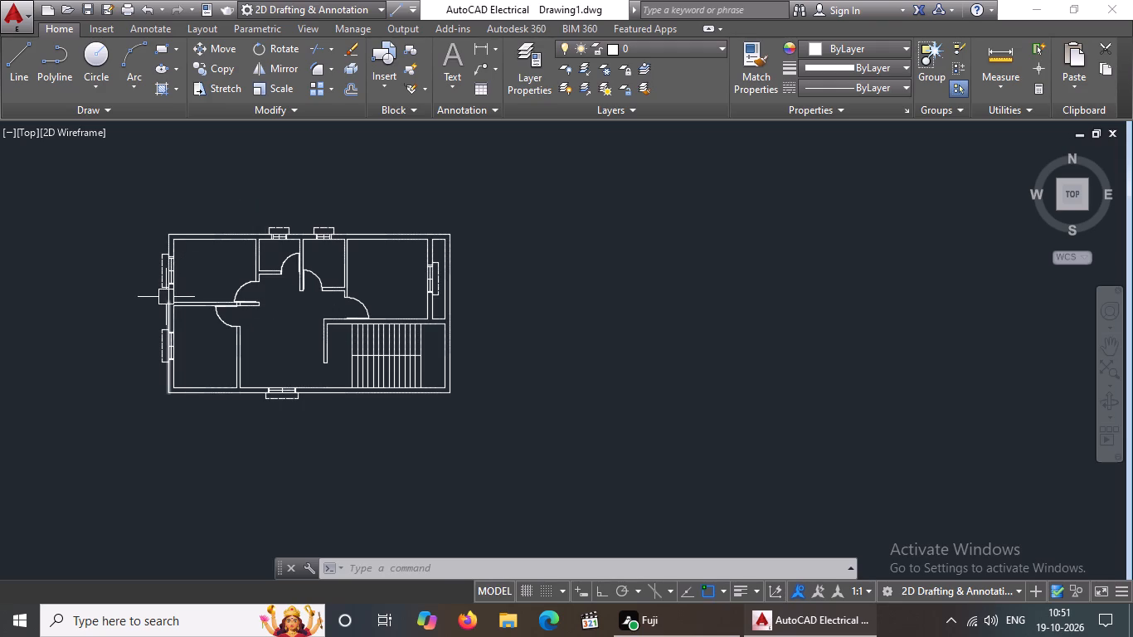
click(120, 197)
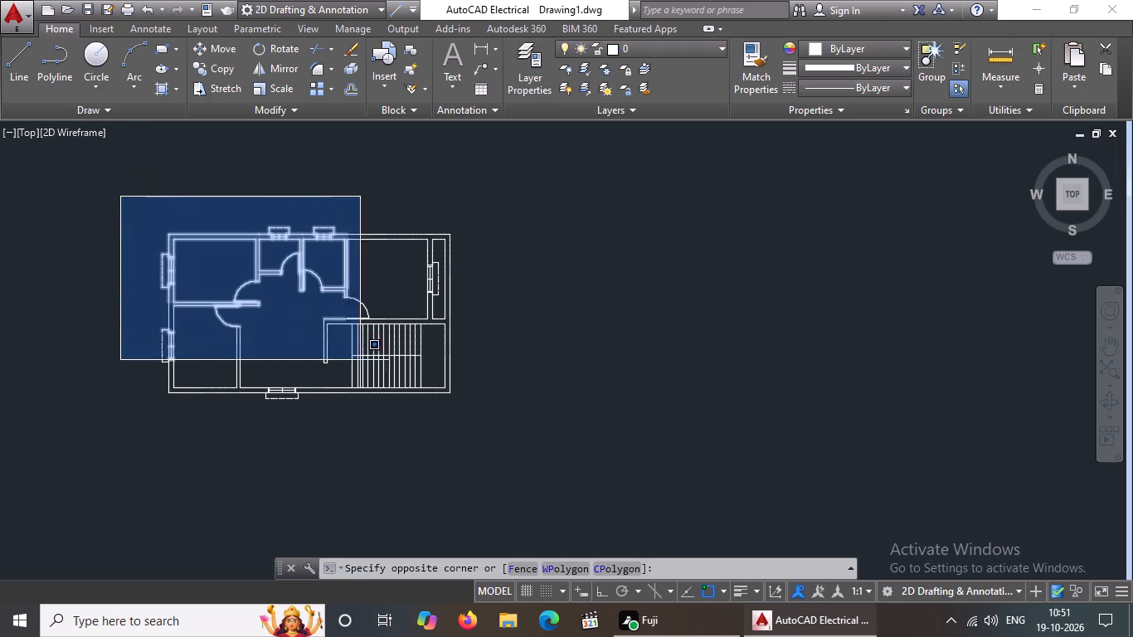
click(478, 423)
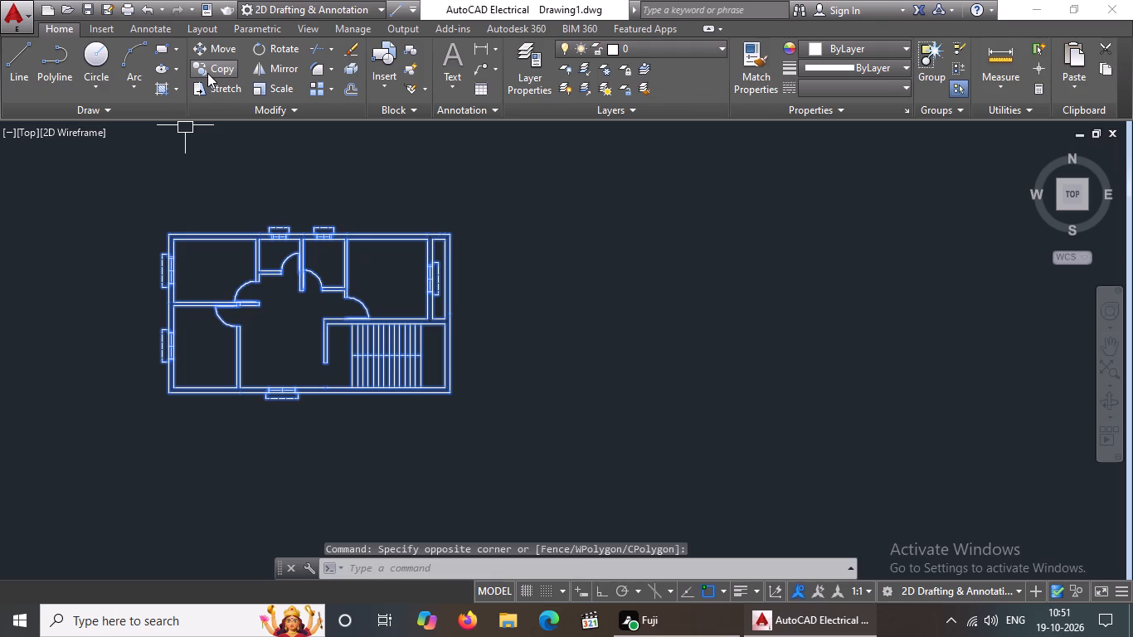
click(207, 72)
click(305, 305)
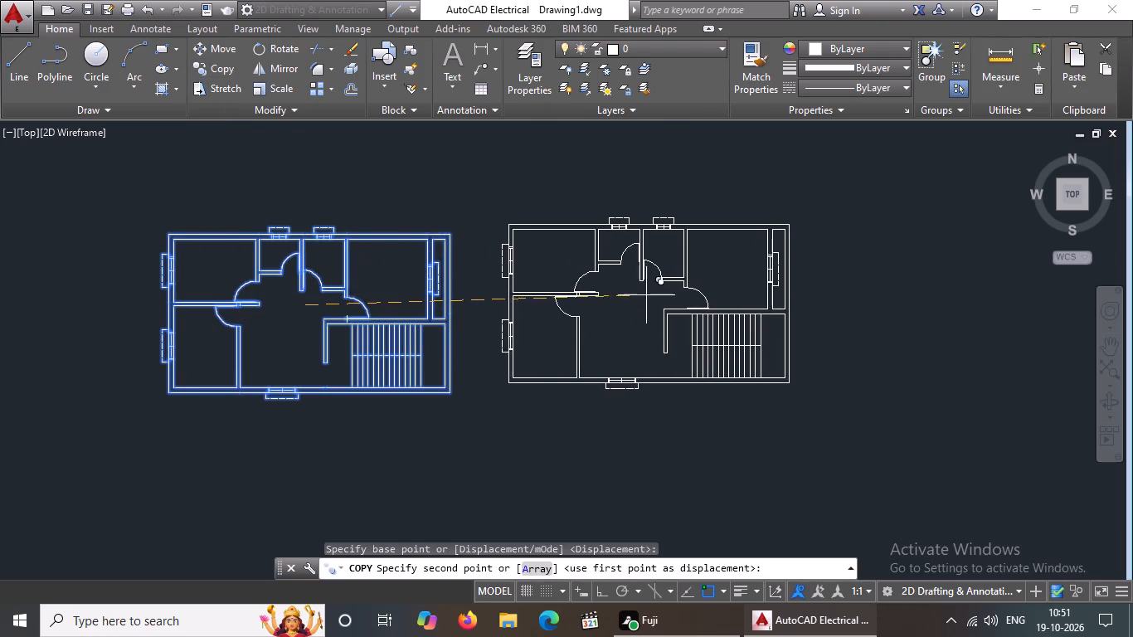
click(659, 302)
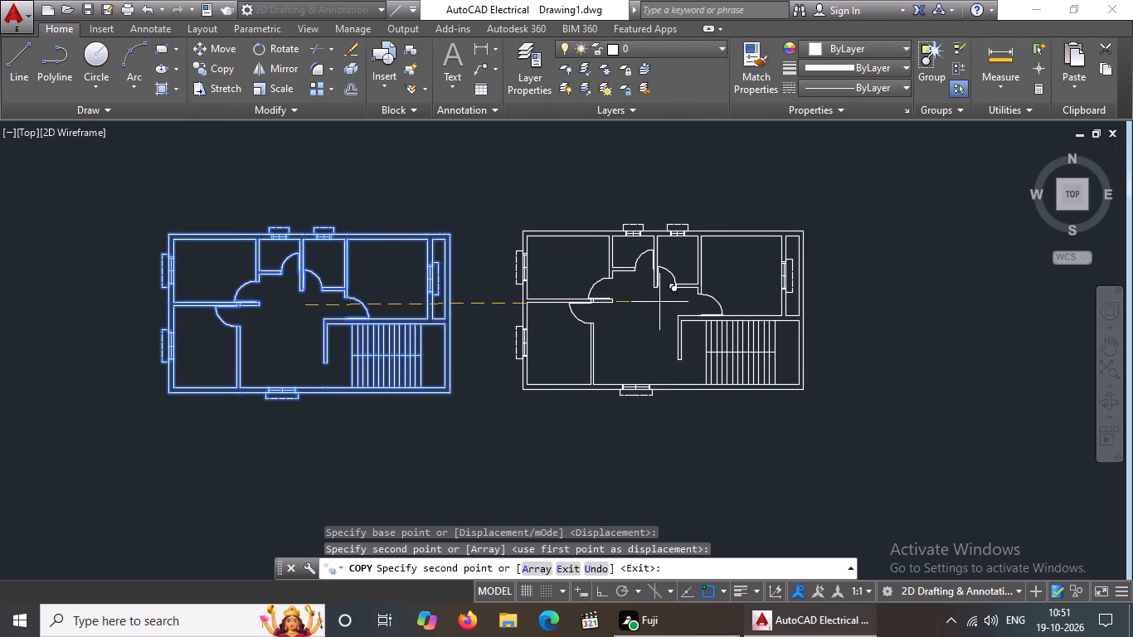
key(grave)
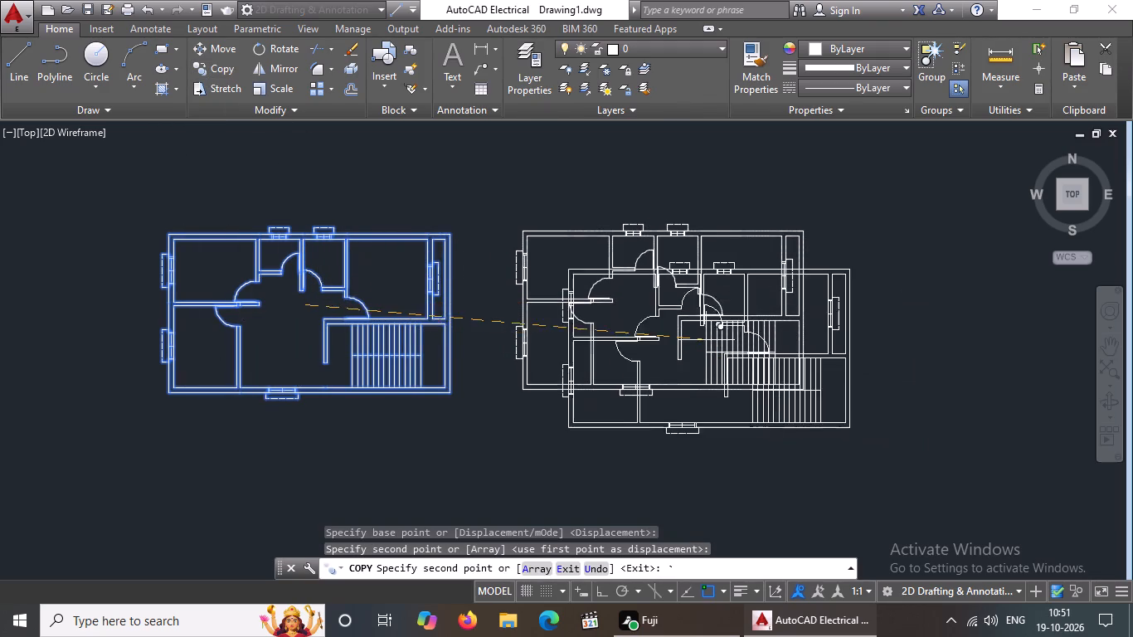
key(Escape)
In the copied plan, erase the stair tread lines except the one farthest from the stair entrance, plus the horizontal dividing line.
scroll(749, 336, up, 3)
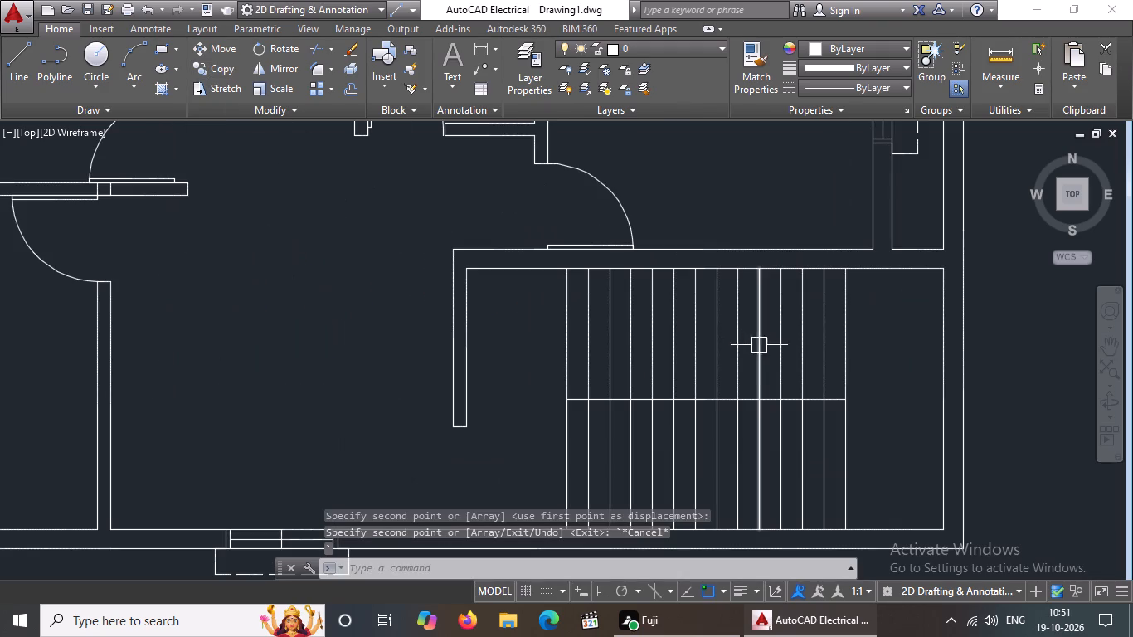
drag(831, 329, 823, 331)
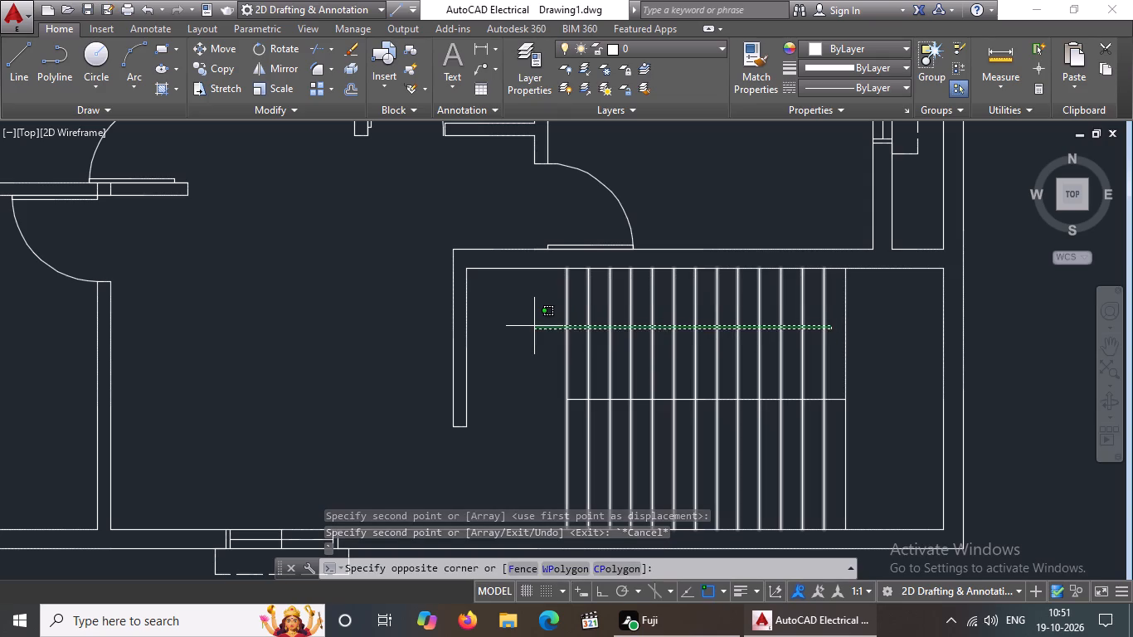
click(534, 326)
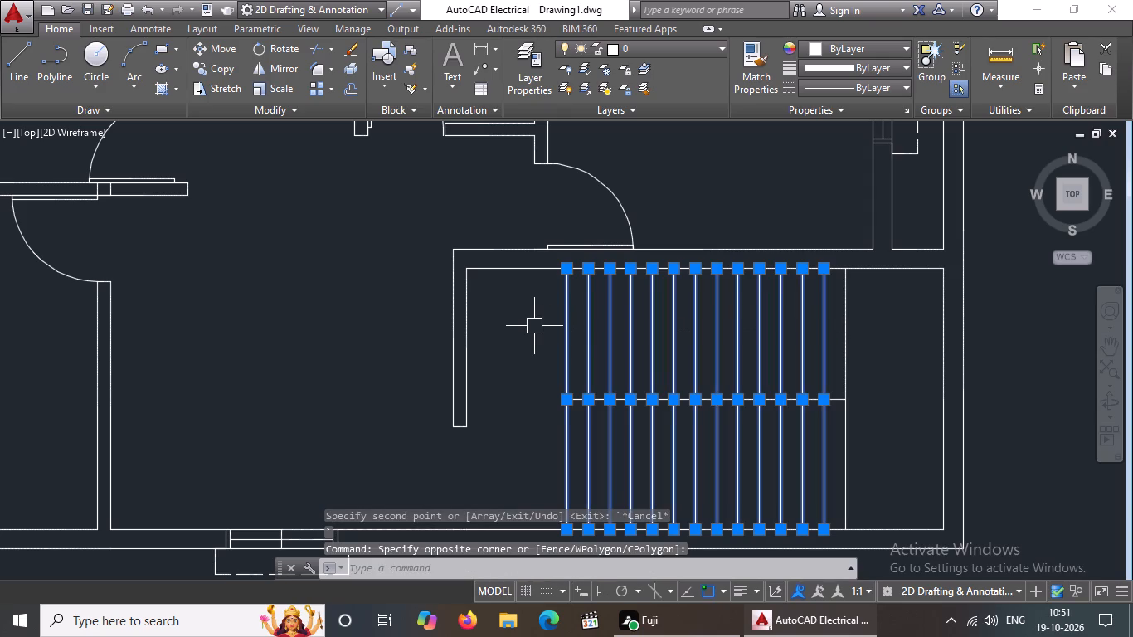
key(Delete)
click(611, 403)
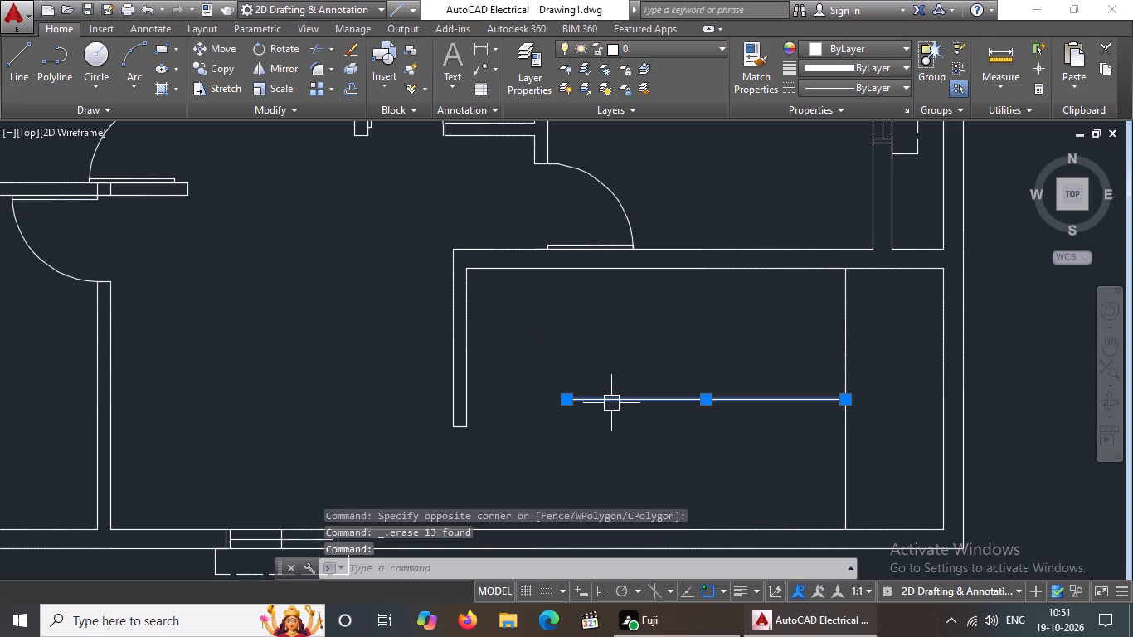
key(Delete)
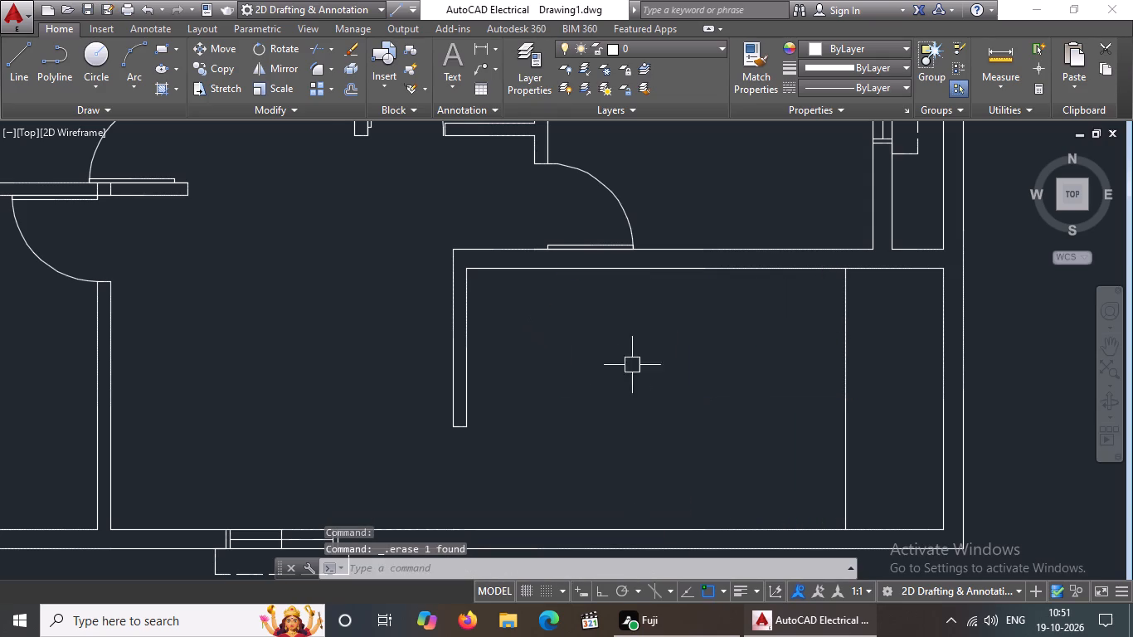
In the copied plan, offset the remaining stair tread line 10" toward the stair entrance, repeating from each new line for four treads.
scroll(659, 329, down, 1)
middle_drag(627, 328, 464, 326)
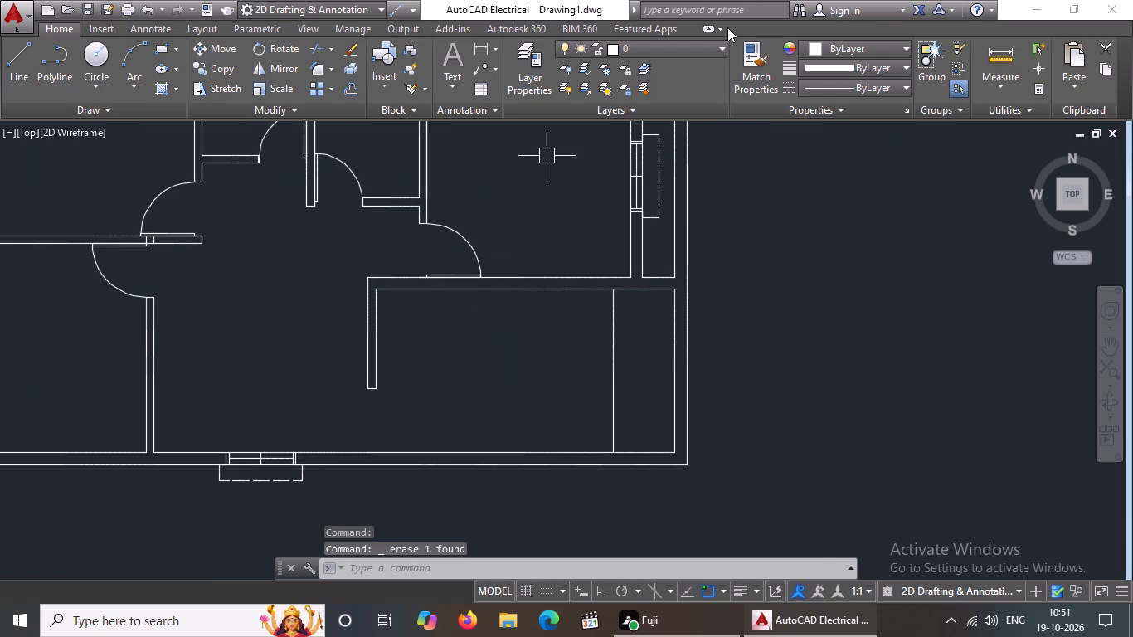
key(Escape)
key(o)
key(Return)
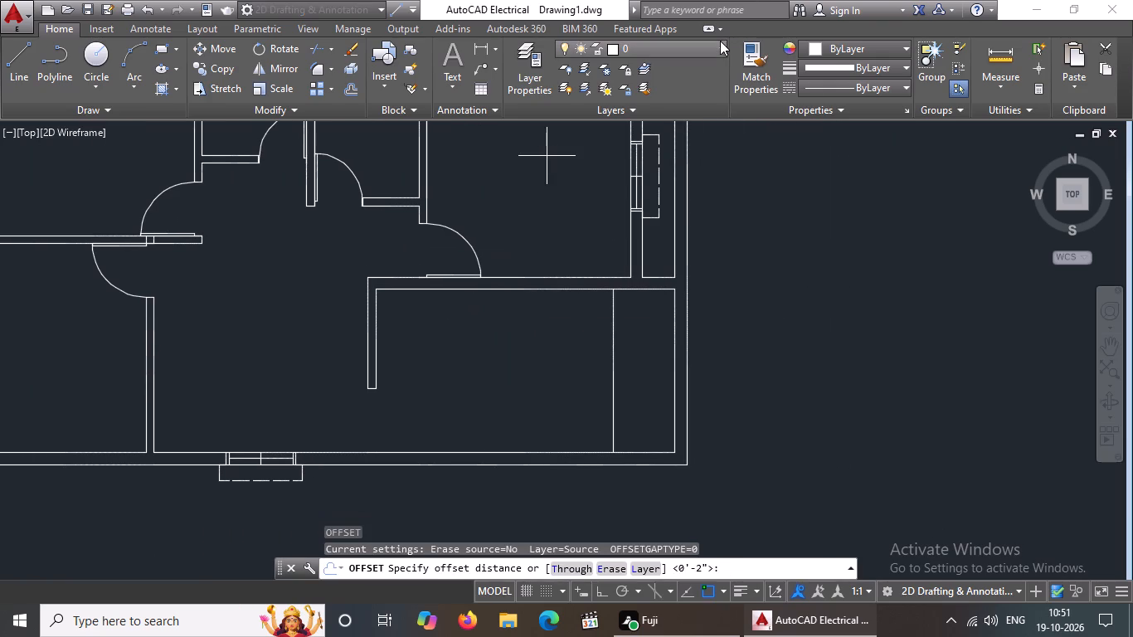
key(1)
key(0)
key(shift+quotedbl)
key(Return)
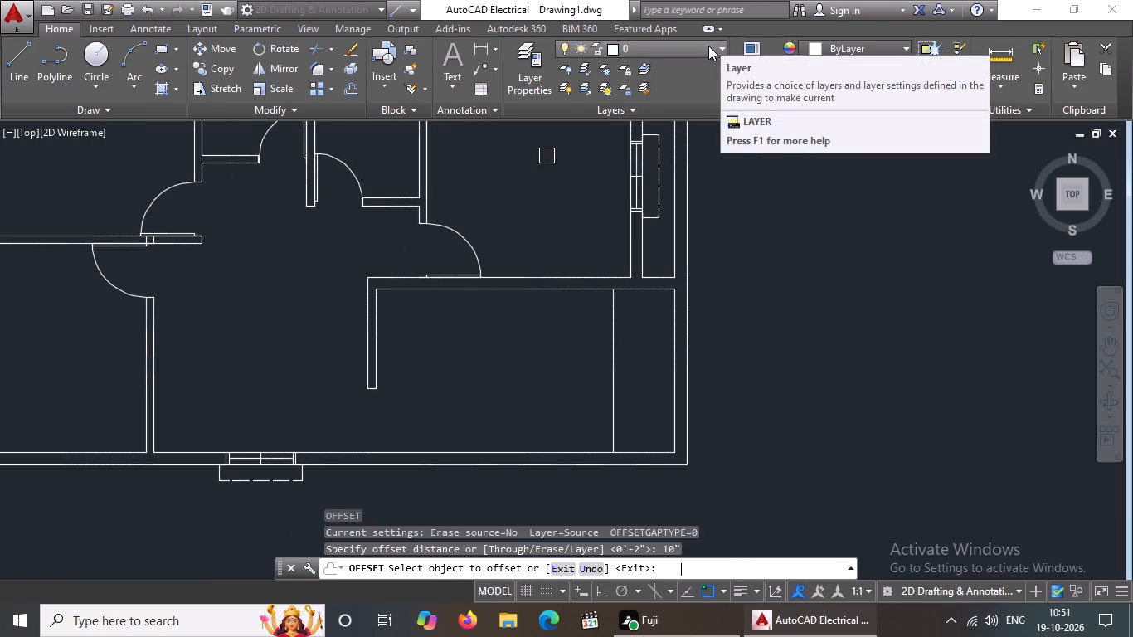
click(611, 335)
drag(396, 317, 468, 316)
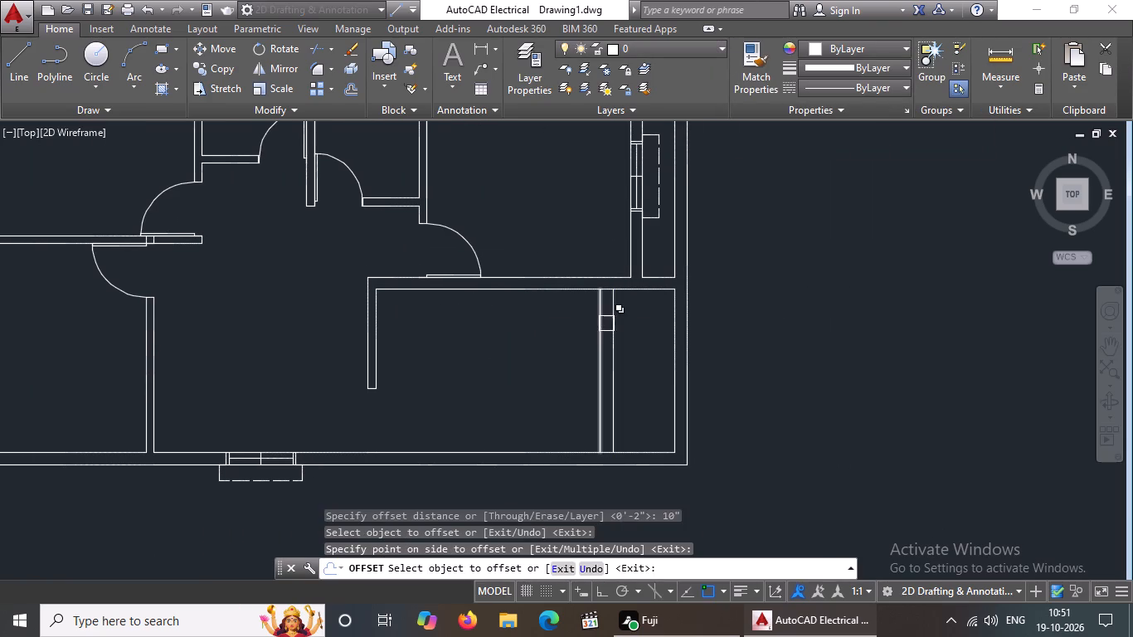
drag(598, 324, 574, 332)
drag(440, 348, 467, 342)
drag(584, 325, 572, 328)
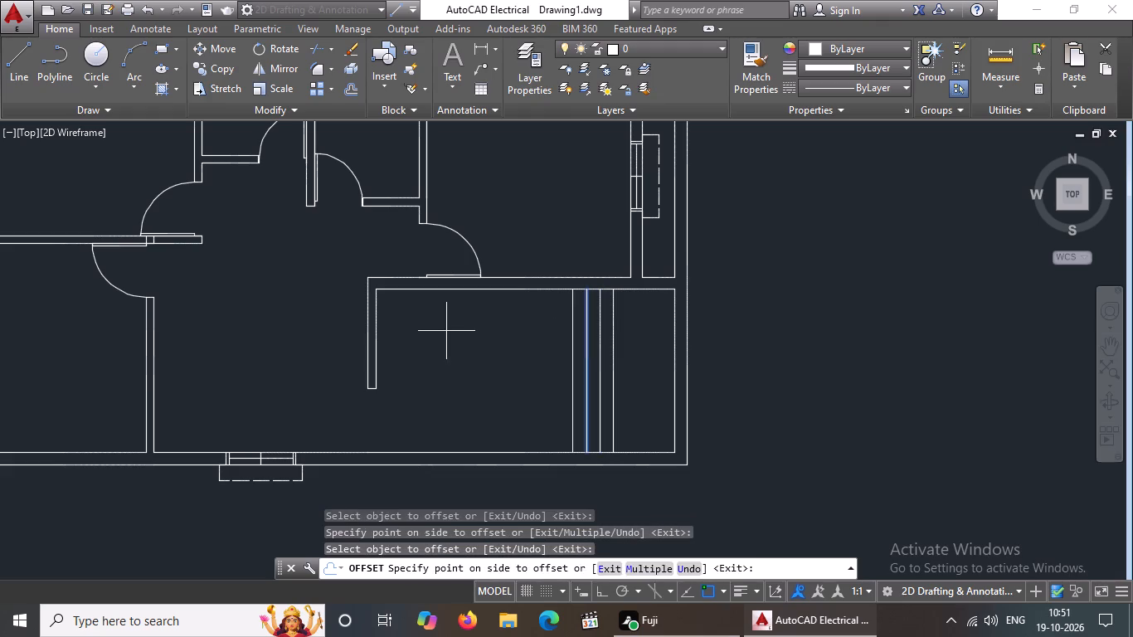
click(510, 323)
click(568, 319)
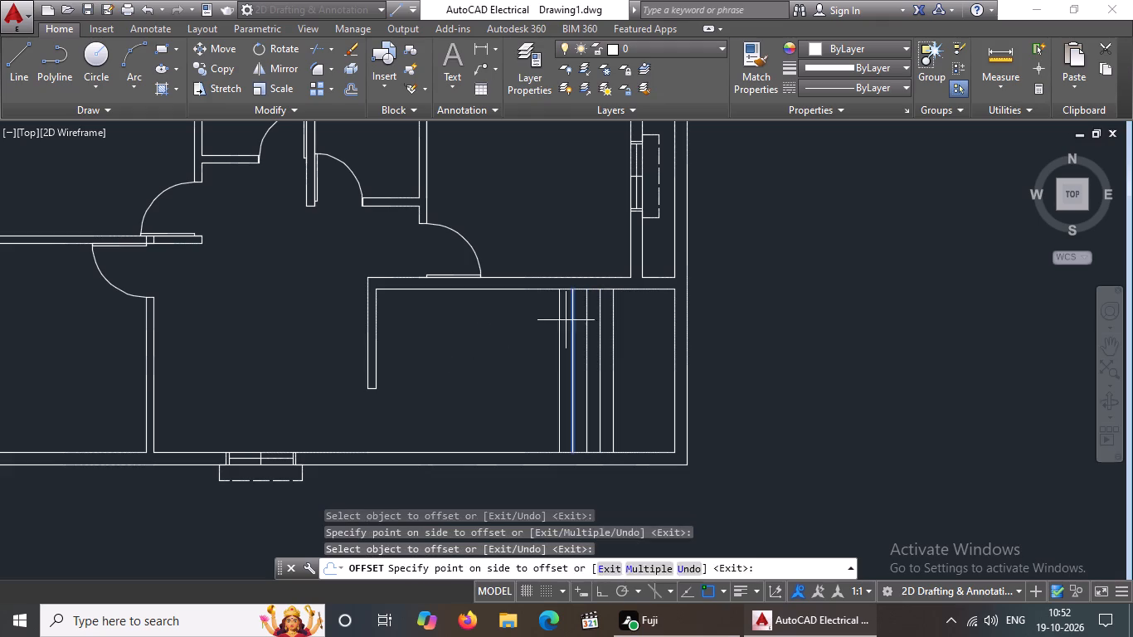
click(546, 321)
Continue the copied plan's staircase with five more tread lines, each offset 10" from the previous one toward the entrance.
drag(557, 326, 542, 327)
drag(382, 362, 400, 356)
drag(552, 339, 540, 342)
click(440, 353)
click(530, 327)
drag(397, 348, 445, 341)
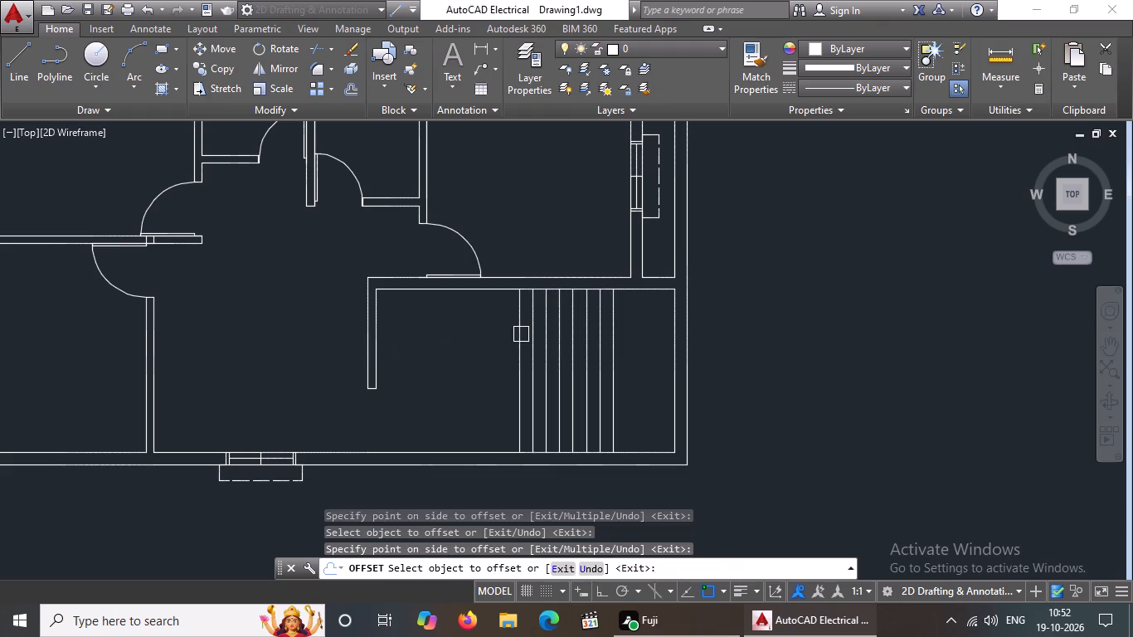
drag(524, 334, 477, 343)
drag(386, 346, 443, 338)
drag(503, 325, 469, 331)
drag(338, 356, 386, 348)
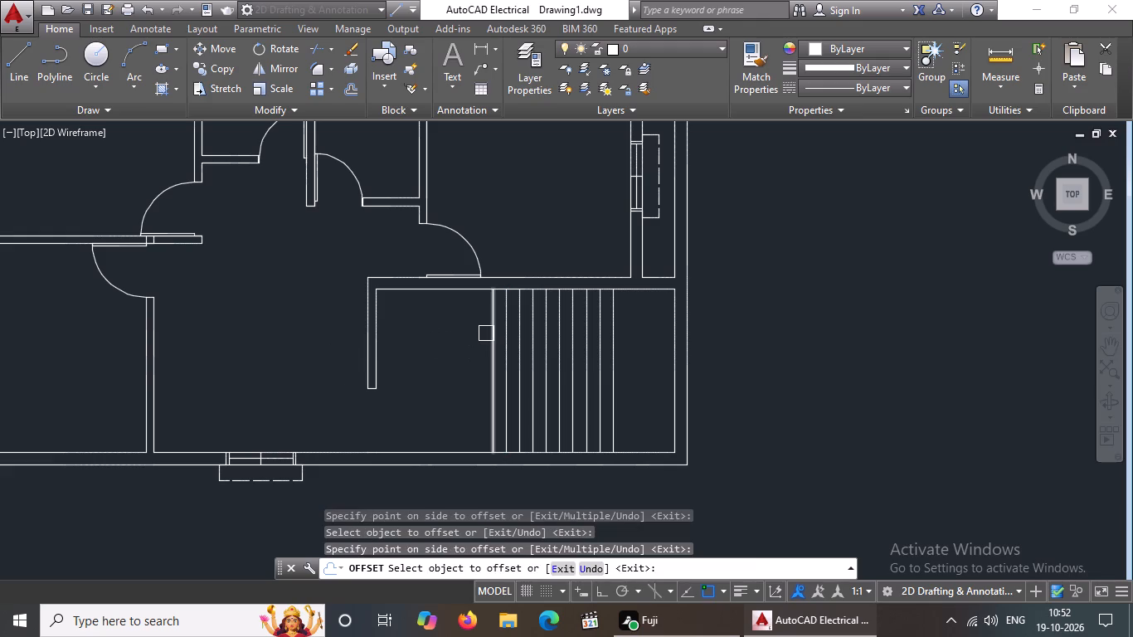
Add the final four stair tread lines at 10" offsets toward the entrance and finish the Offset command.
click(489, 332)
drag(398, 343, 406, 342)
click(476, 331)
drag(344, 355, 370, 348)
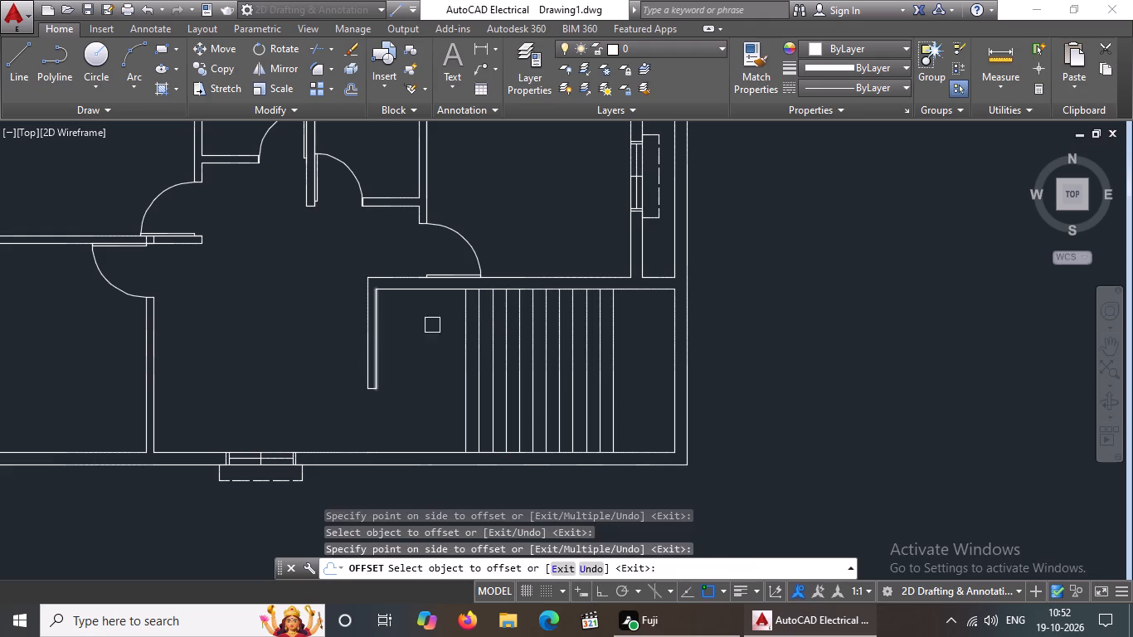
drag(464, 311, 445, 323)
drag(299, 341, 397, 322)
click(451, 325)
click(352, 338)
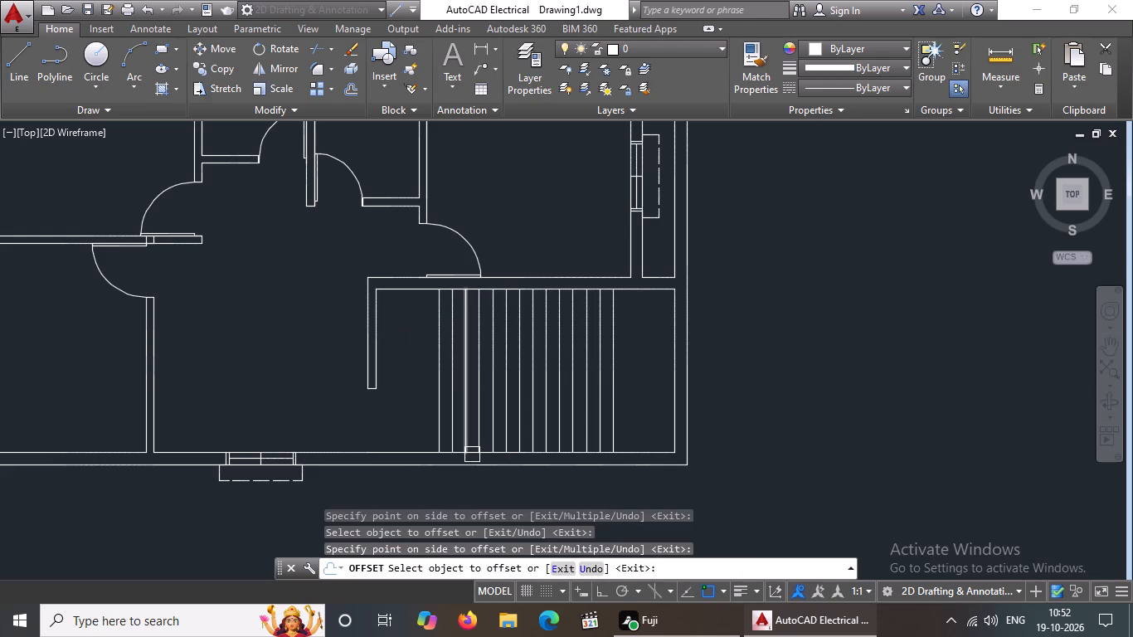
key(Escape)
key(Escape)
With Ortho on, draw a horizontal dividing line from the midpoint of the innermost tread to the tread nearest the stair entrance.
click(15, 70)
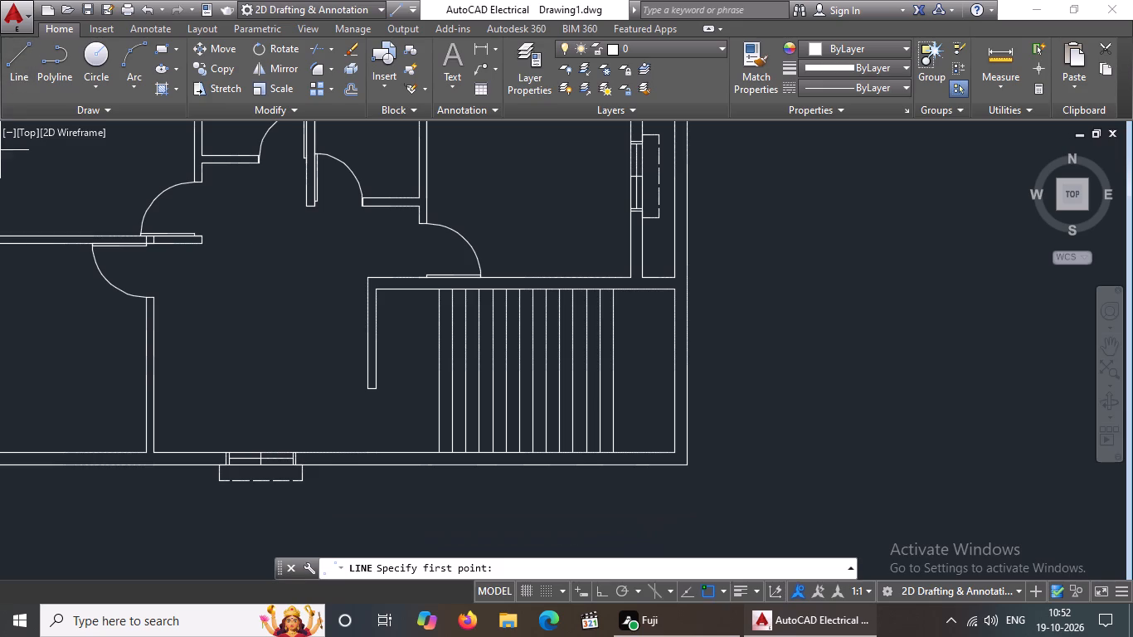
click(613, 368)
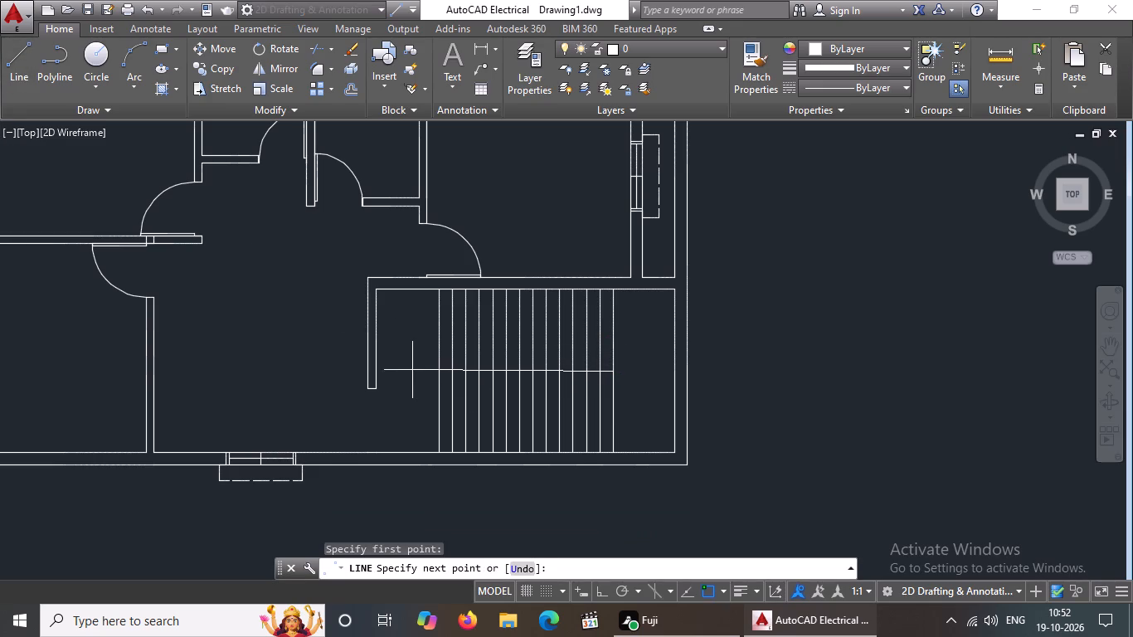
click(605, 595)
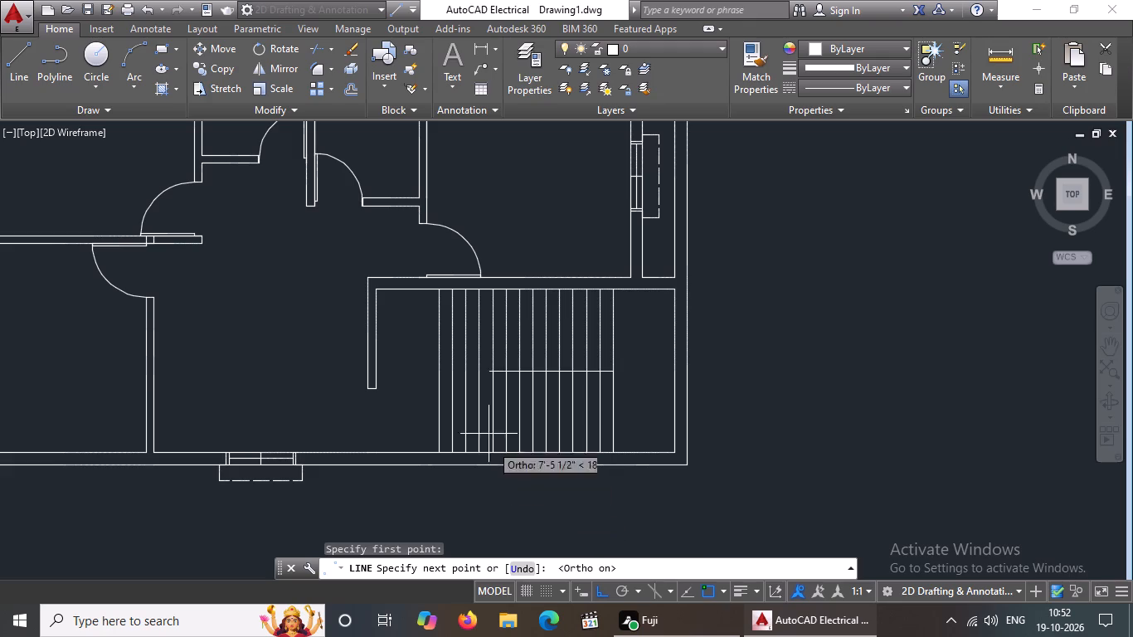
click(441, 370)
key(Escape)
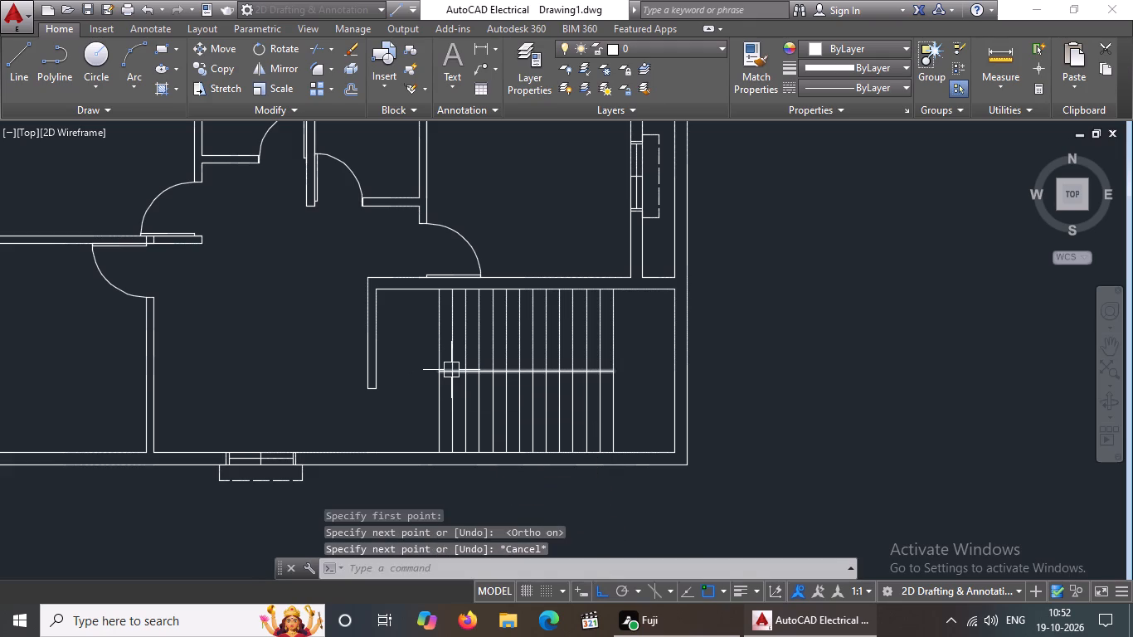
Compare the original and copied plans, looking closely at the bottom wall window and the staircase area.
scroll(513, 348, down, 2)
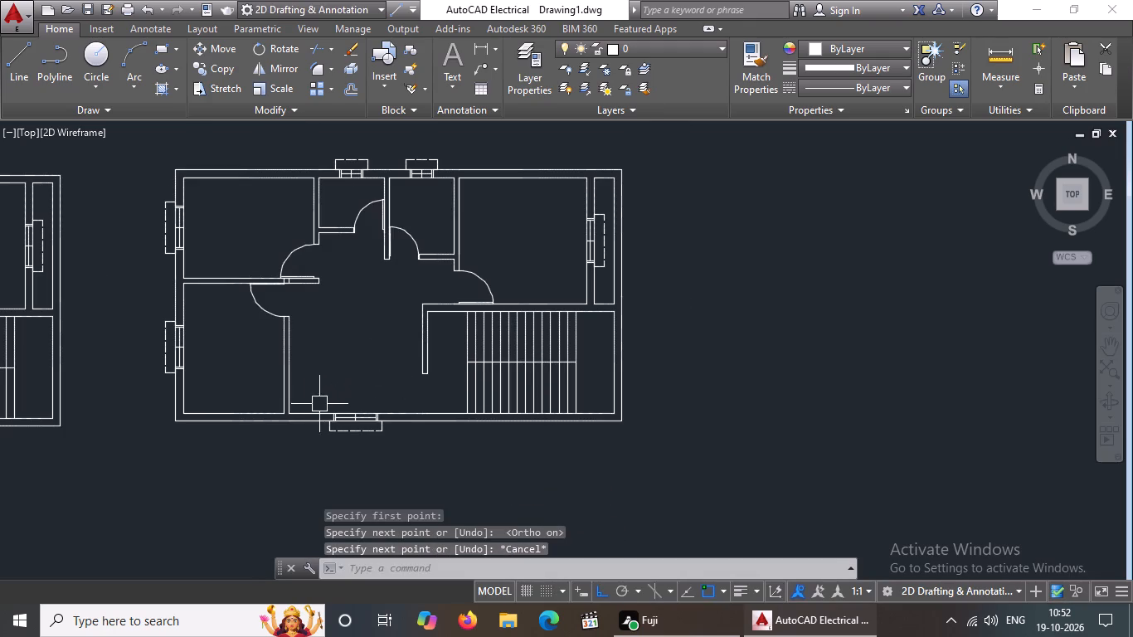
scroll(357, 448, up, 2)
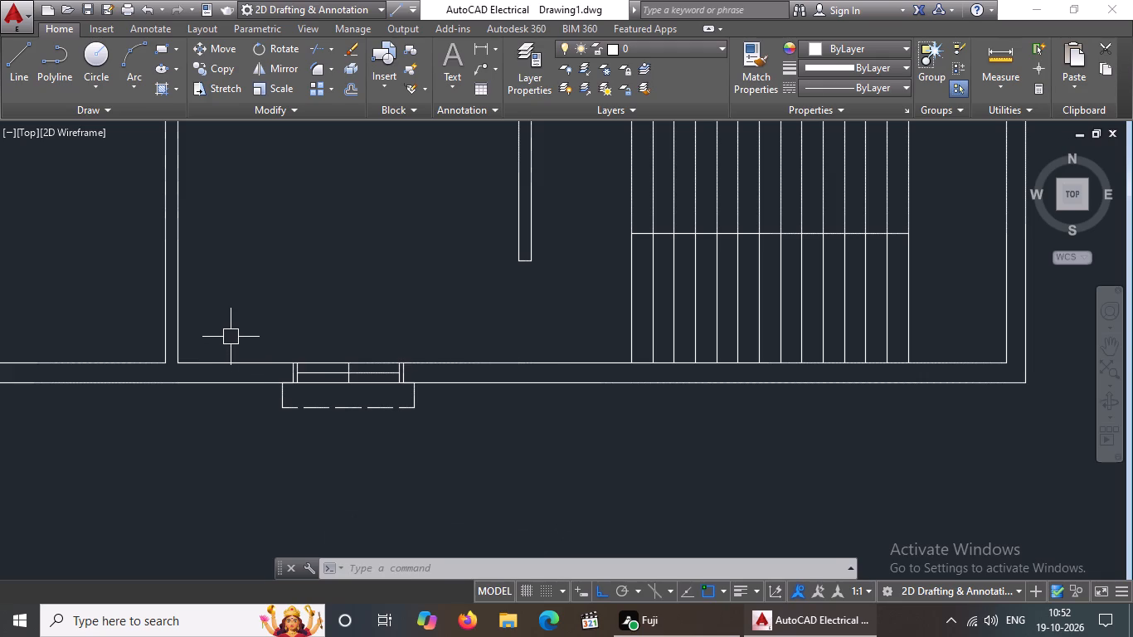
scroll(287, 348, down, 2)
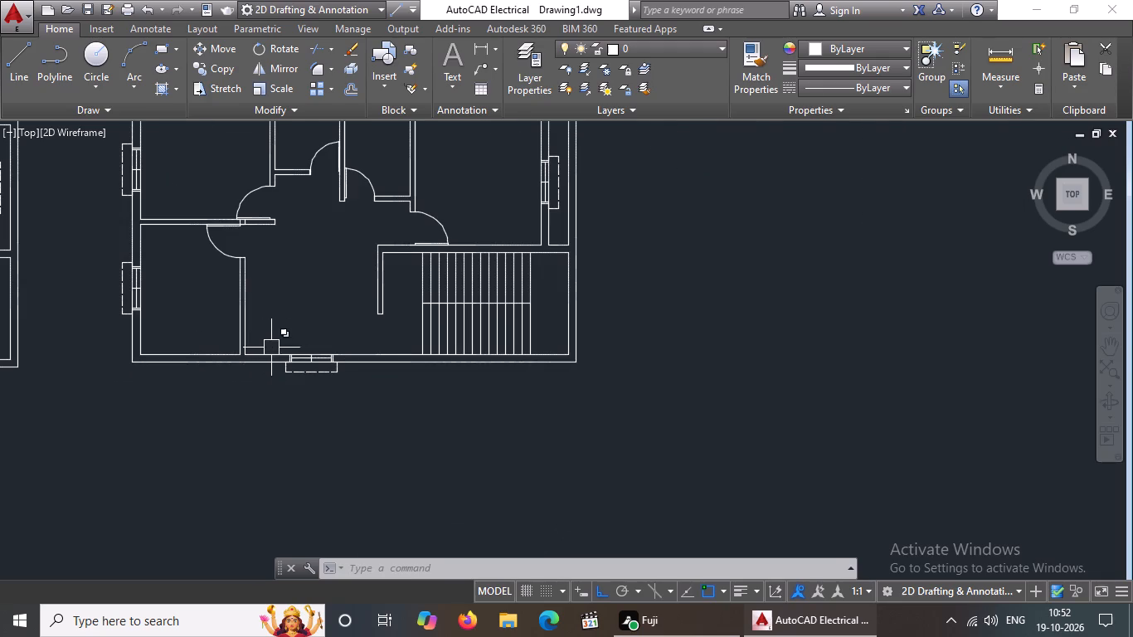
middle_drag(171, 317, 226, 390)
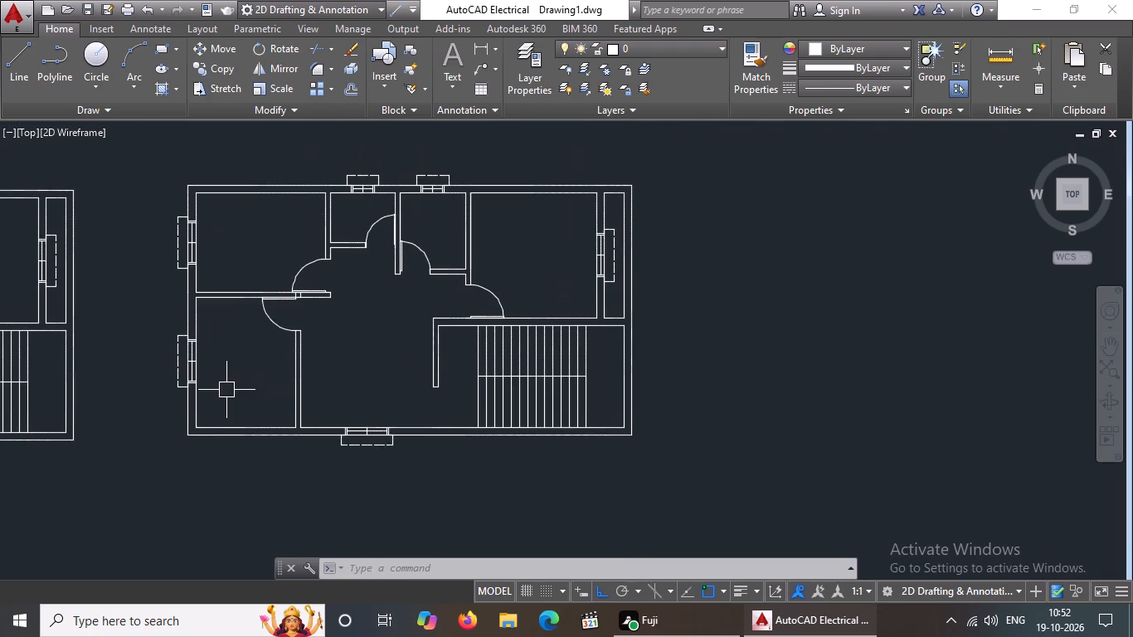
middle_drag(32, 354, 359, 352)
scroll(133, 430, up, 3)
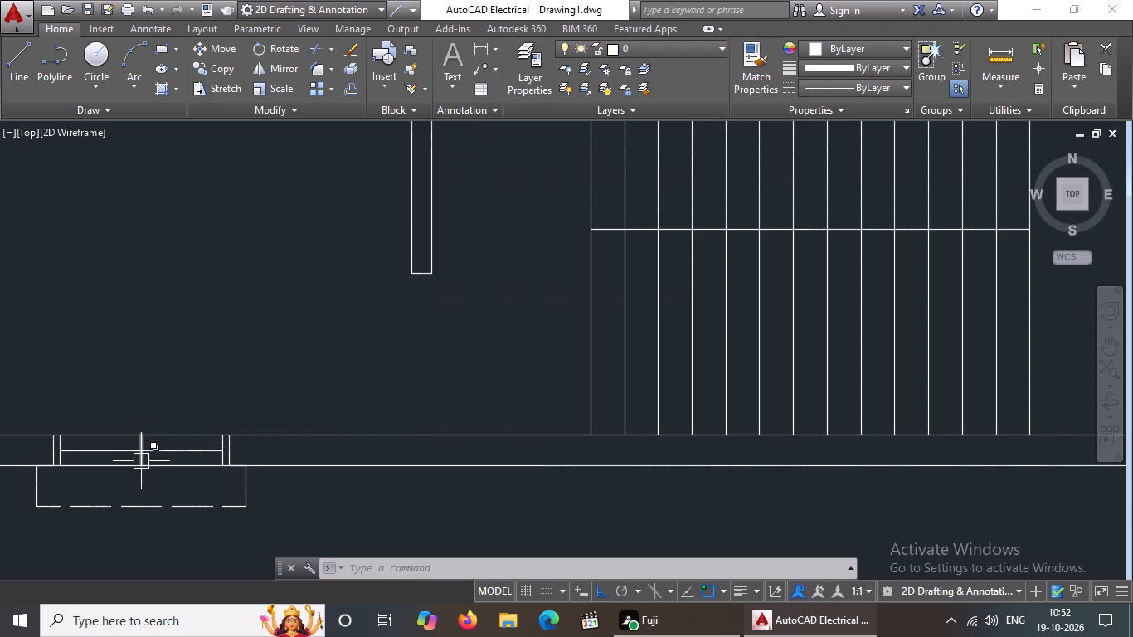
key(Escape)
scroll(176, 445, down, 3)
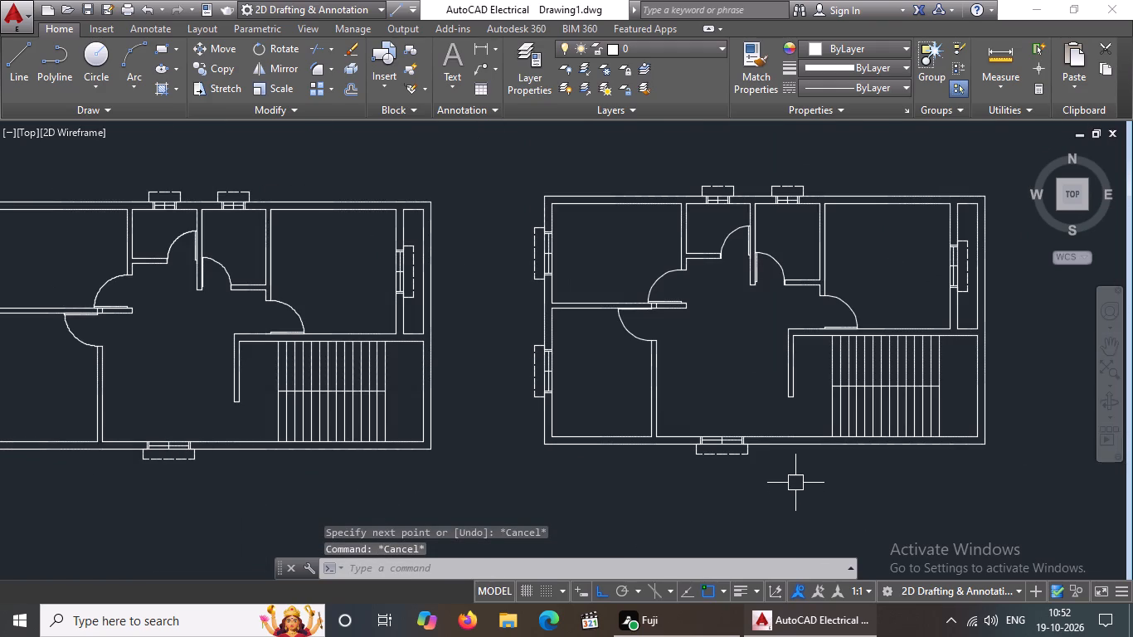
Erase the bottom wall window of the copied plan, including its frame lines and dashed sunshade outline.
scroll(795, 482, up, 2)
scroll(612, 372, up, 1)
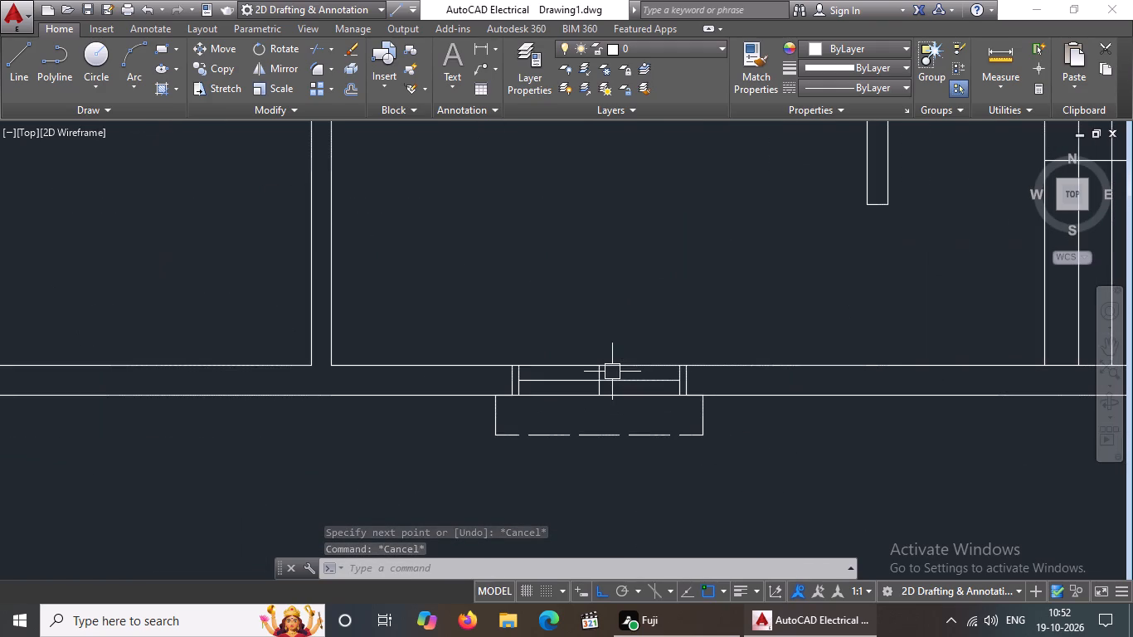
drag(437, 329, 455, 377)
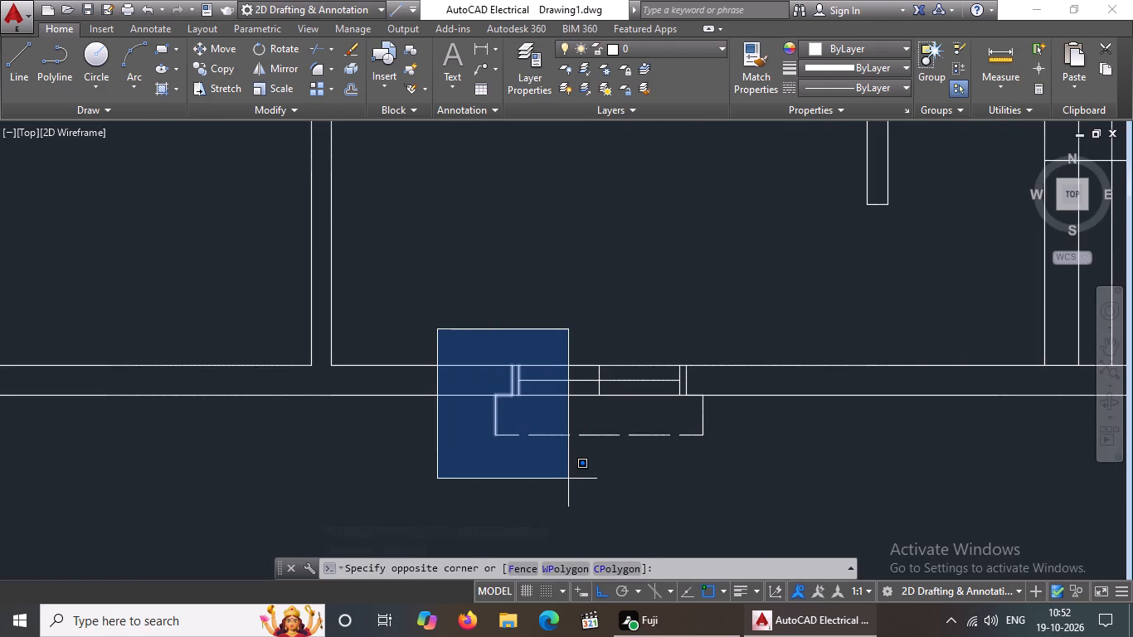
click(568, 479)
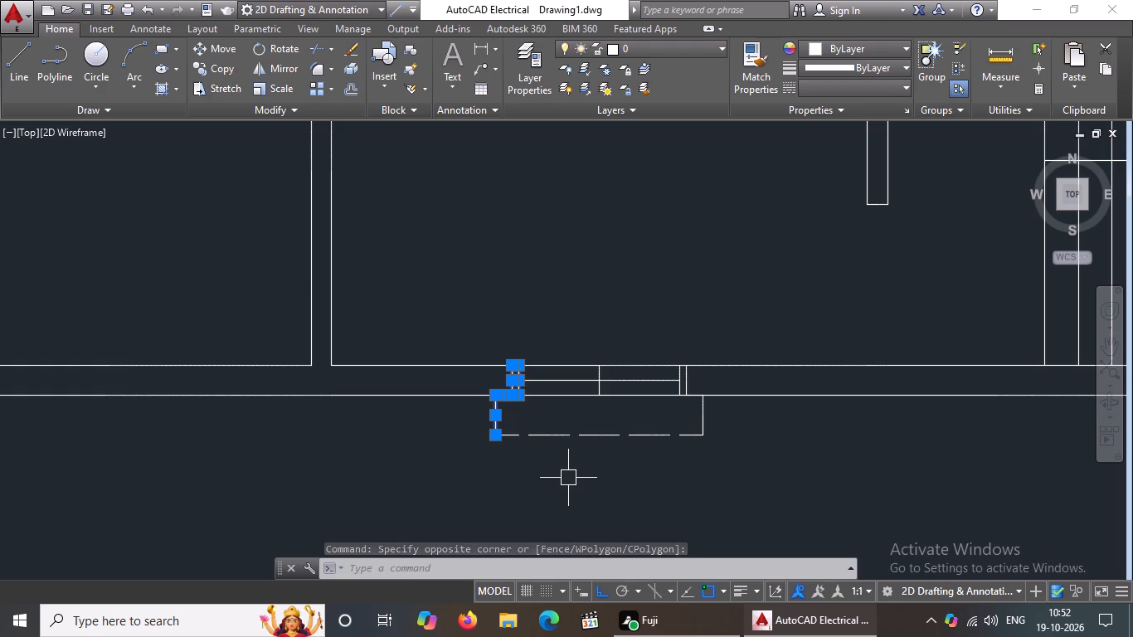
key(Delete)
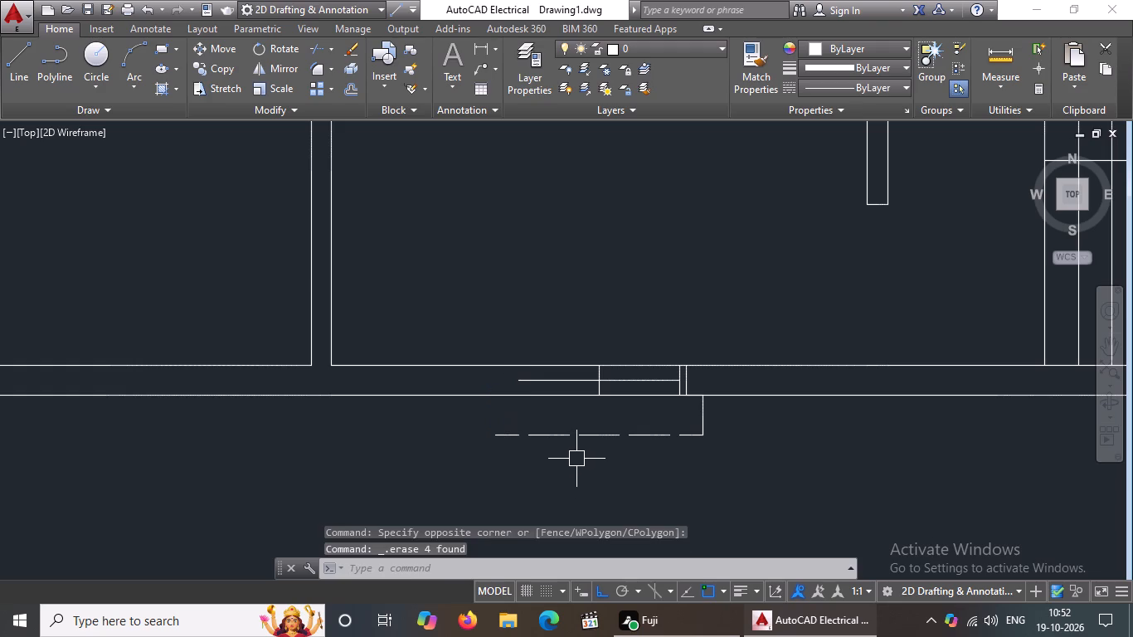
scroll(579, 456, down, 1)
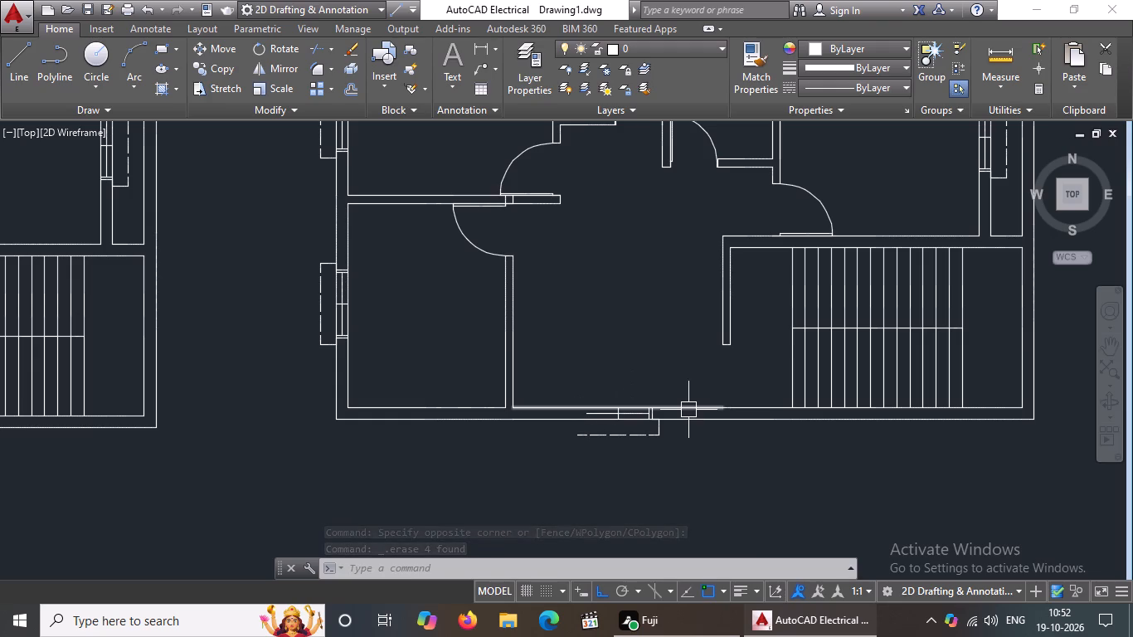
click(540, 380)
click(698, 473)
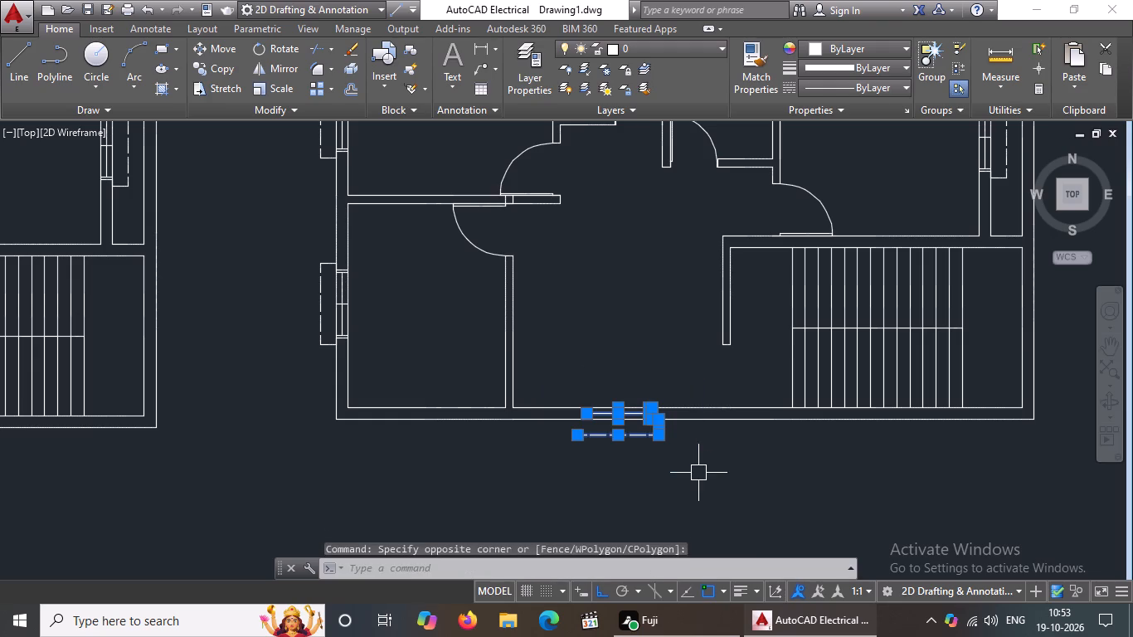
key(Delete)
Erase both windows in the copied plan's left outer wall, together with their dashed sunshade outlines.
drag(263, 259, 284, 274)
click(422, 368)
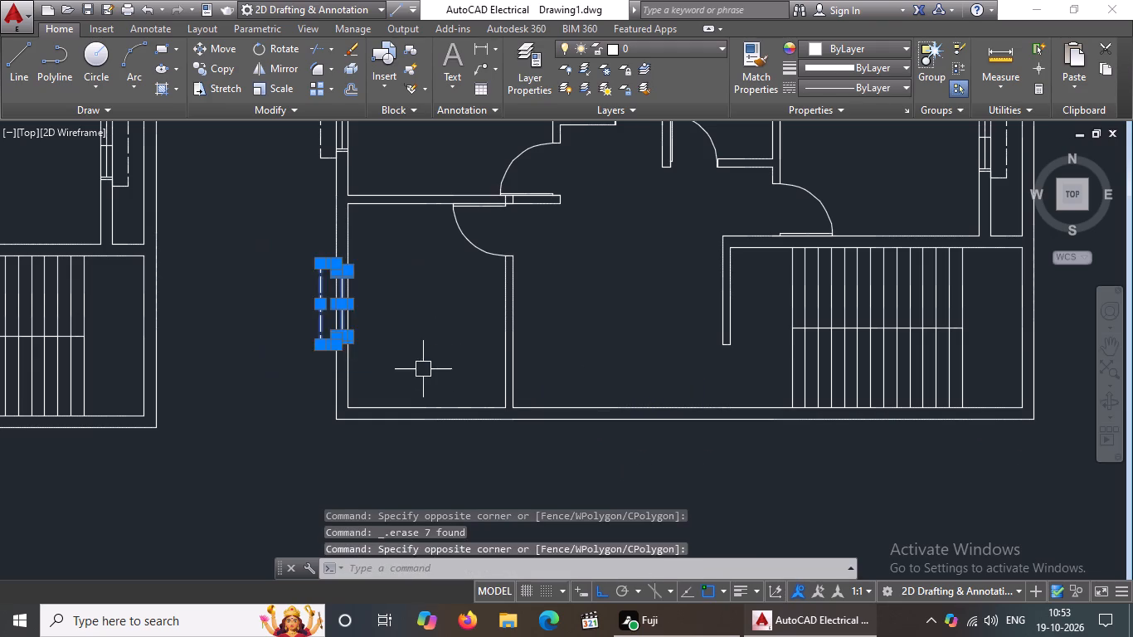
key(Delete)
scroll(386, 287, down, 2)
middle_drag(391, 382, 391, 453)
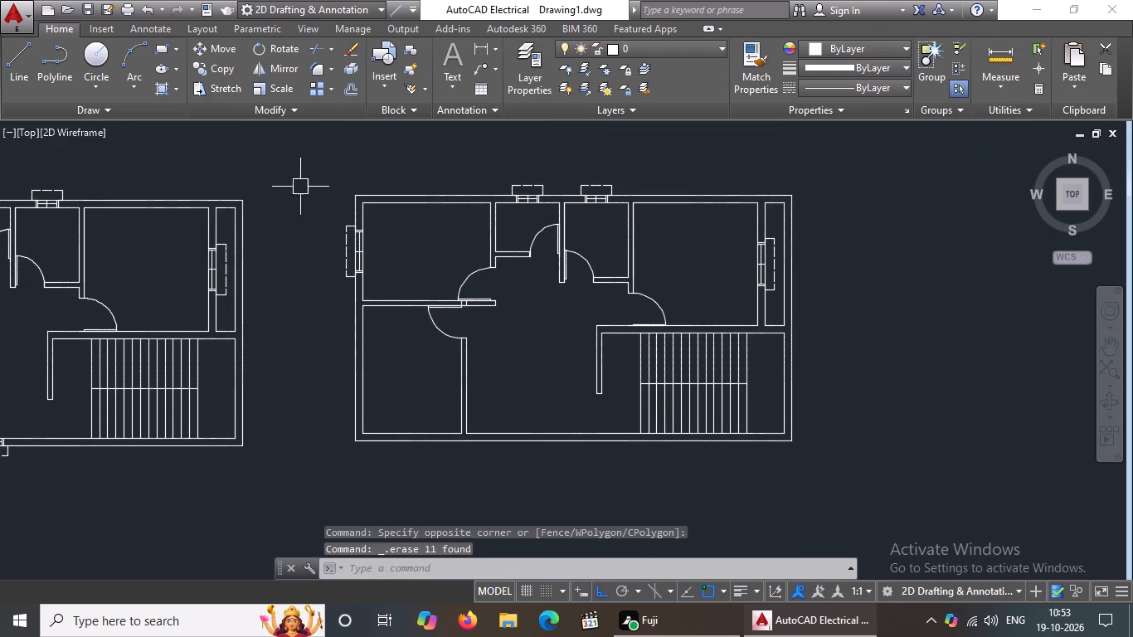
drag(301, 187, 351, 259)
click(397, 297)
key(Delete)
Erase both windows in the copied plan's top wall, together with their dashed sunshade outlines.
drag(499, 153, 503, 168)
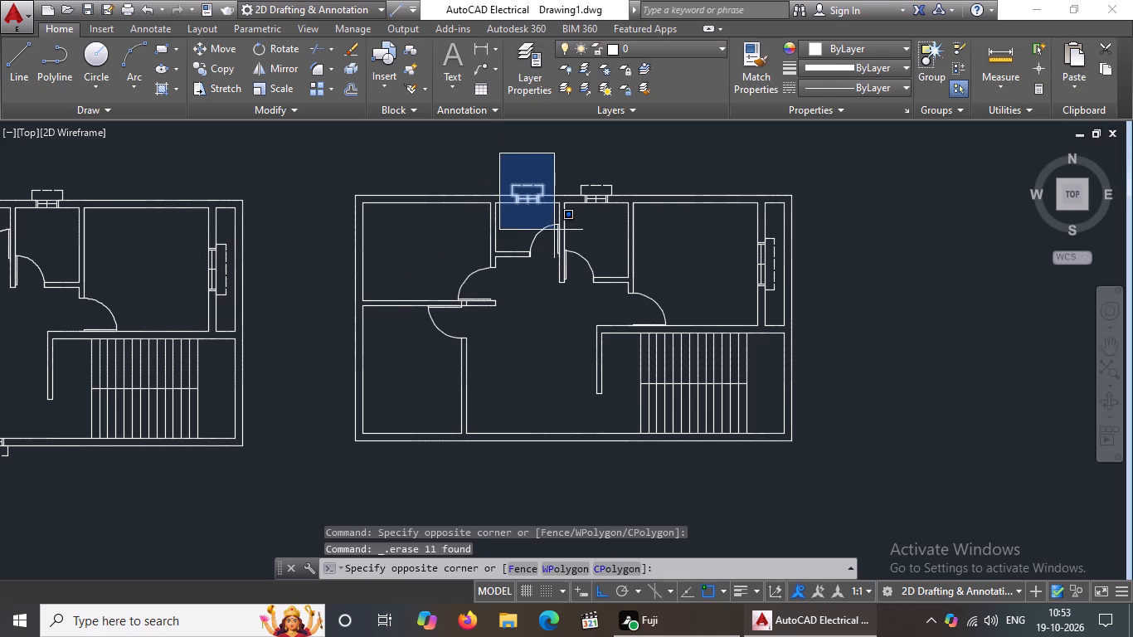
click(552, 214)
key(Delete)
drag(563, 160, 586, 189)
click(616, 226)
key(Delete)
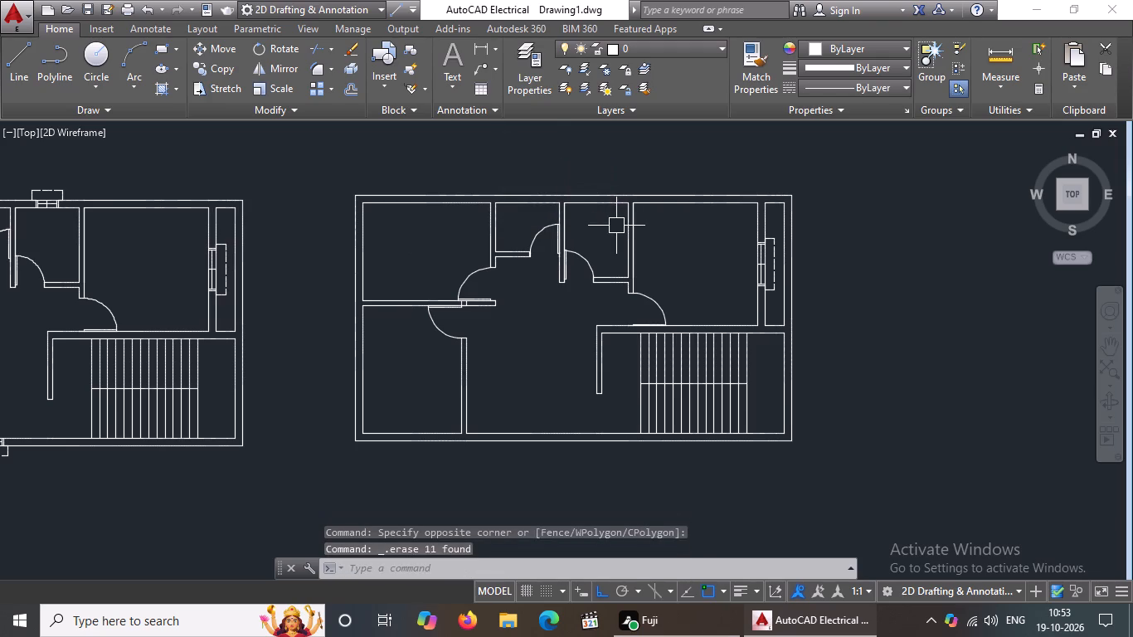
Erase the window and dashed sunshade between the copied plan's upper-right room and the narrow strip beside it.
drag(712, 225, 732, 230)
click(806, 309)
key(Delete)
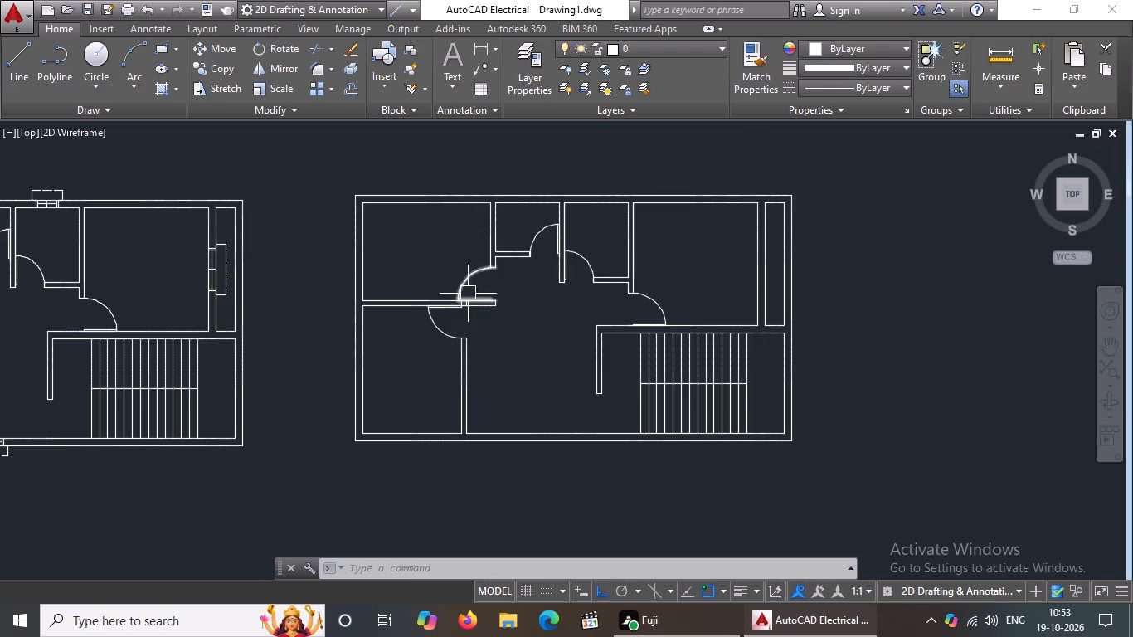
key(Escape)
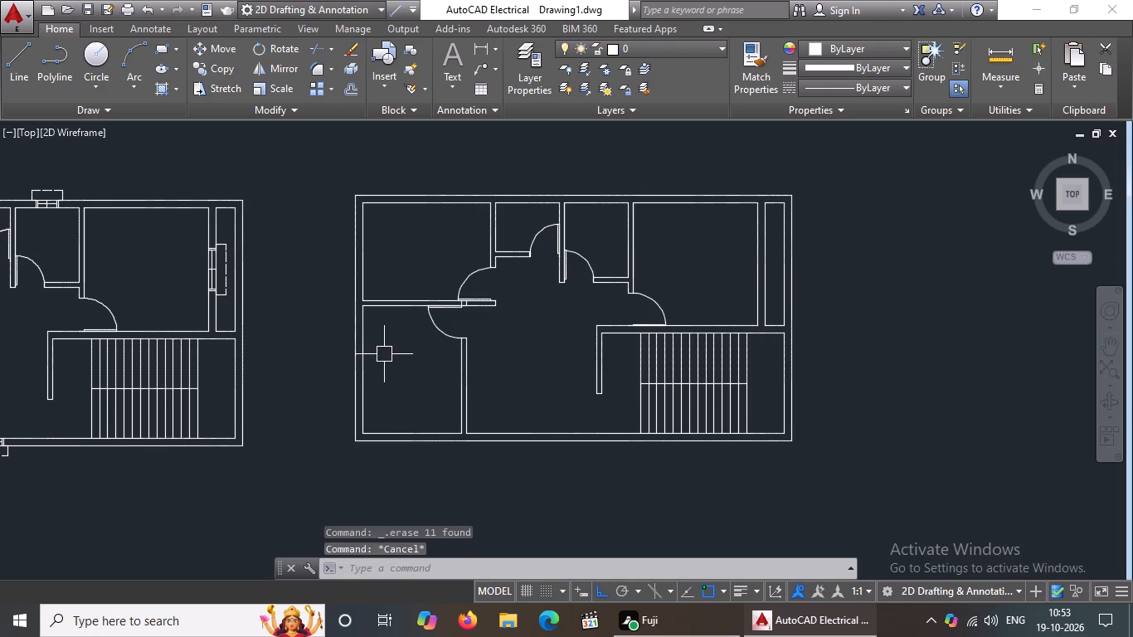
Offset the centre line of the original plan's bottom wall window by 1" to both sides.
scroll(384, 354, down, 1)
middle_drag(175, 416, 442, 390)
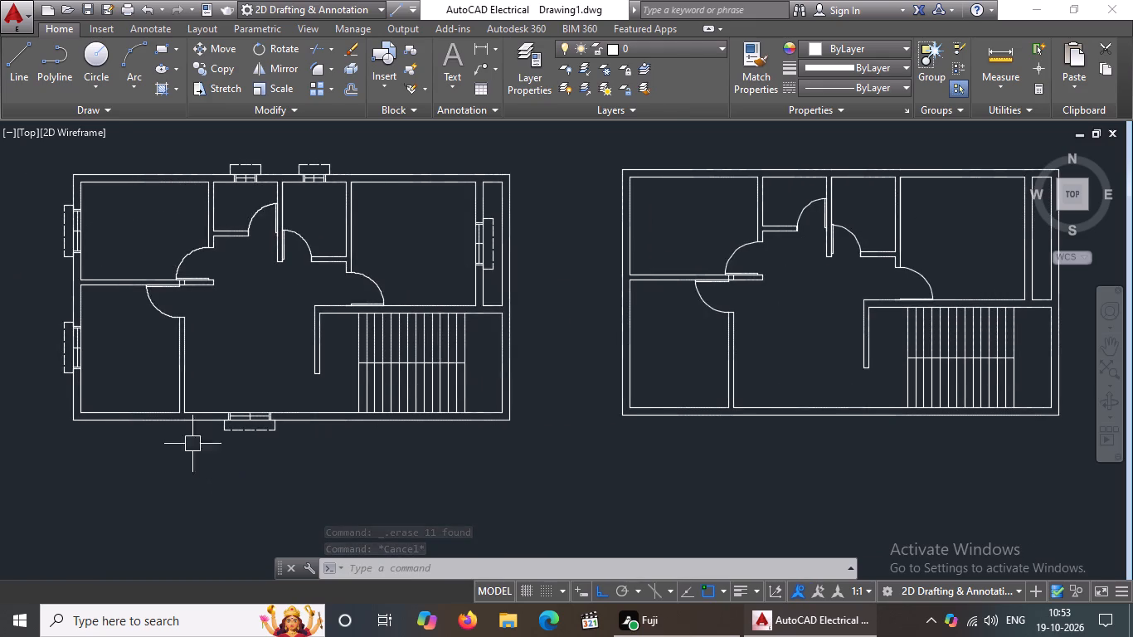
scroll(250, 412, up, 2)
key(Escape)
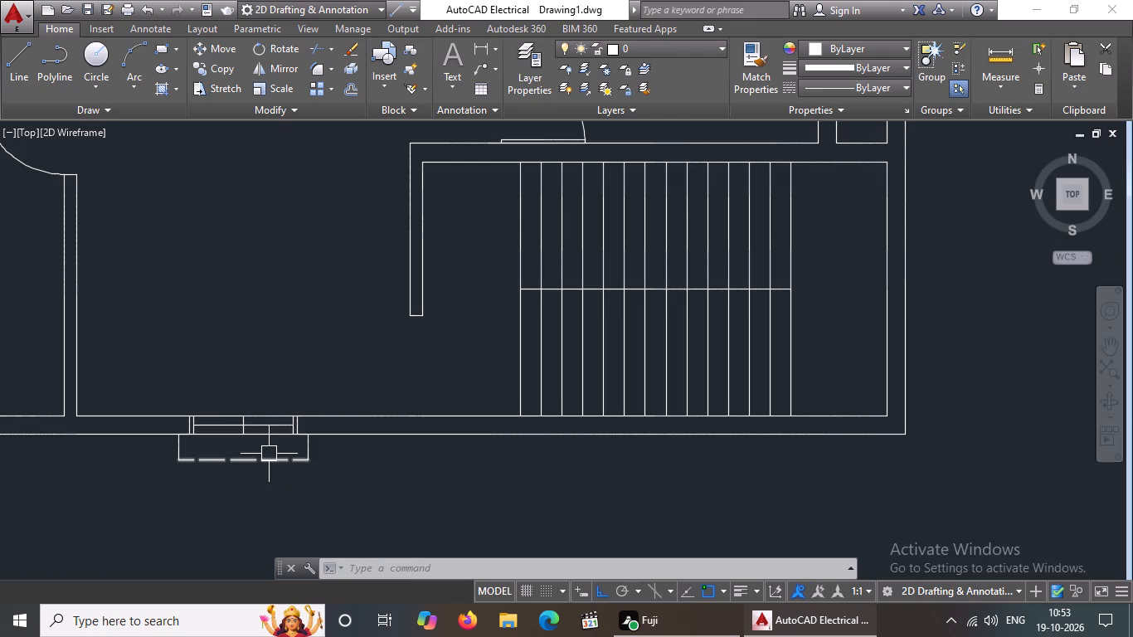
key(o)
key(Return)
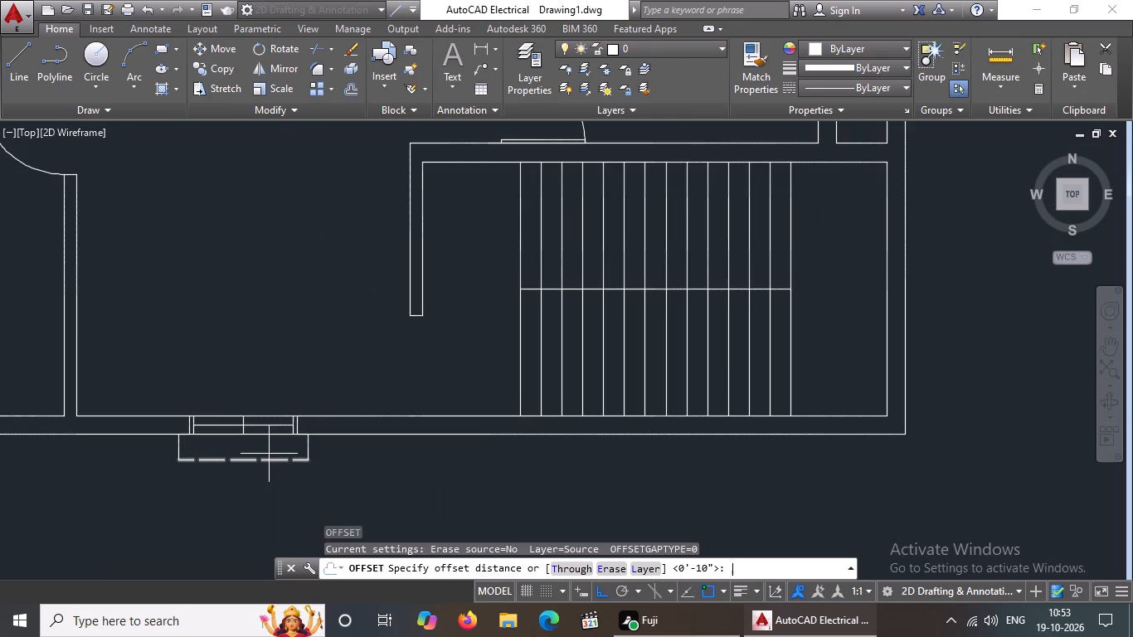
key(1)
key(shift+quotedbl)
key(Return)
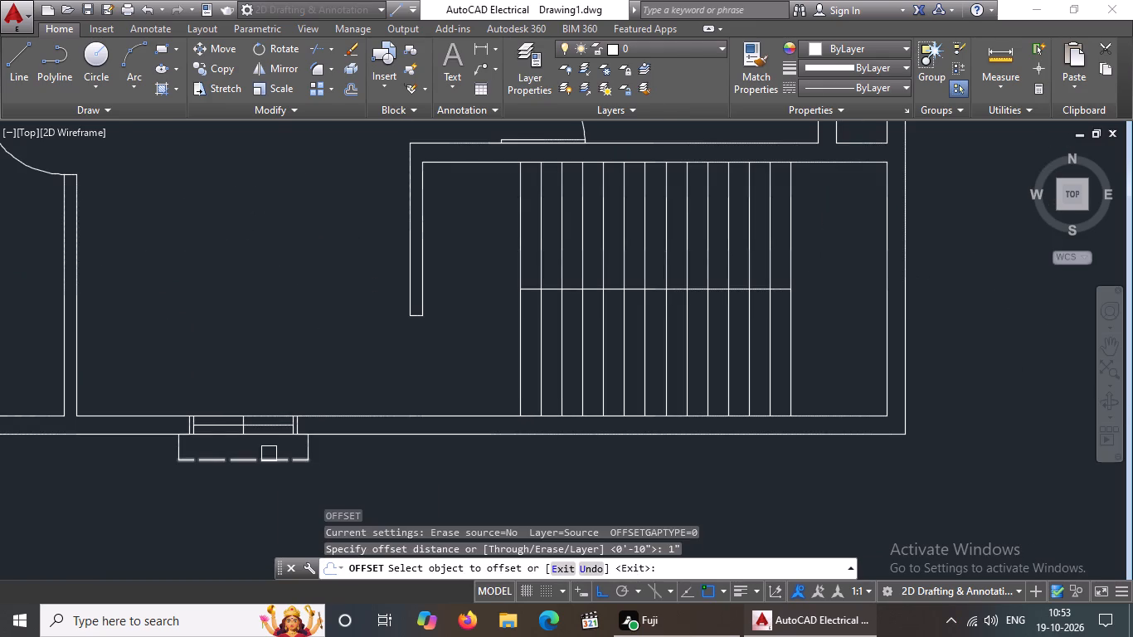
scroll(235, 425, up, 3)
click(212, 432)
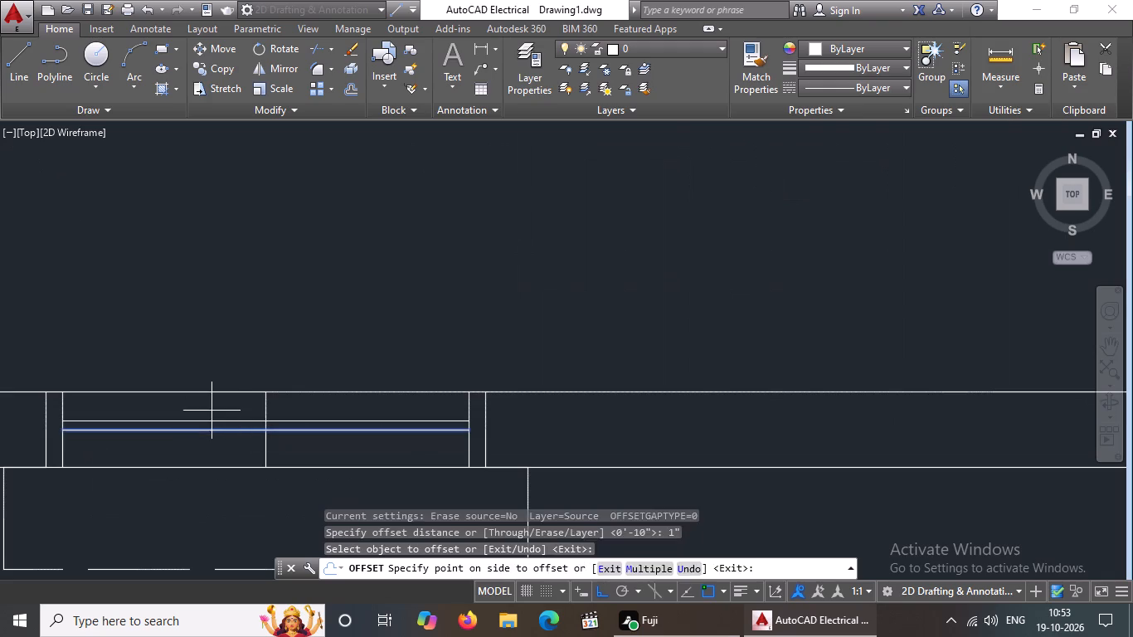
click(212, 406)
click(222, 431)
click(237, 470)
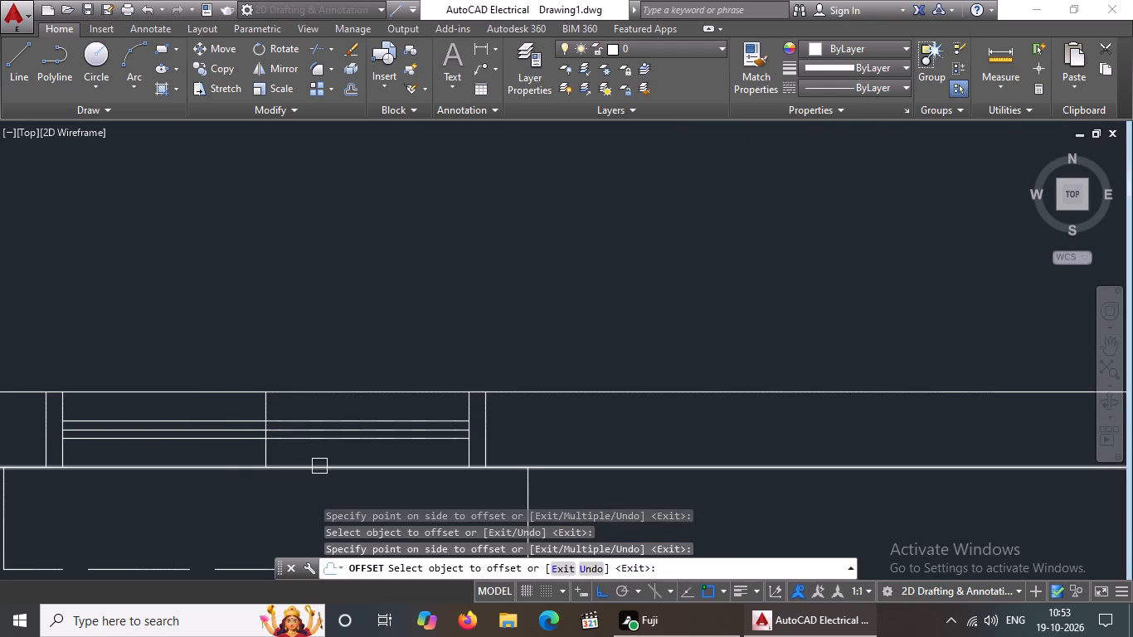
key(Escape)
Erase the middle line between the two offset lines in the original plan's bottom wall window.
scroll(323, 469, up, 2)
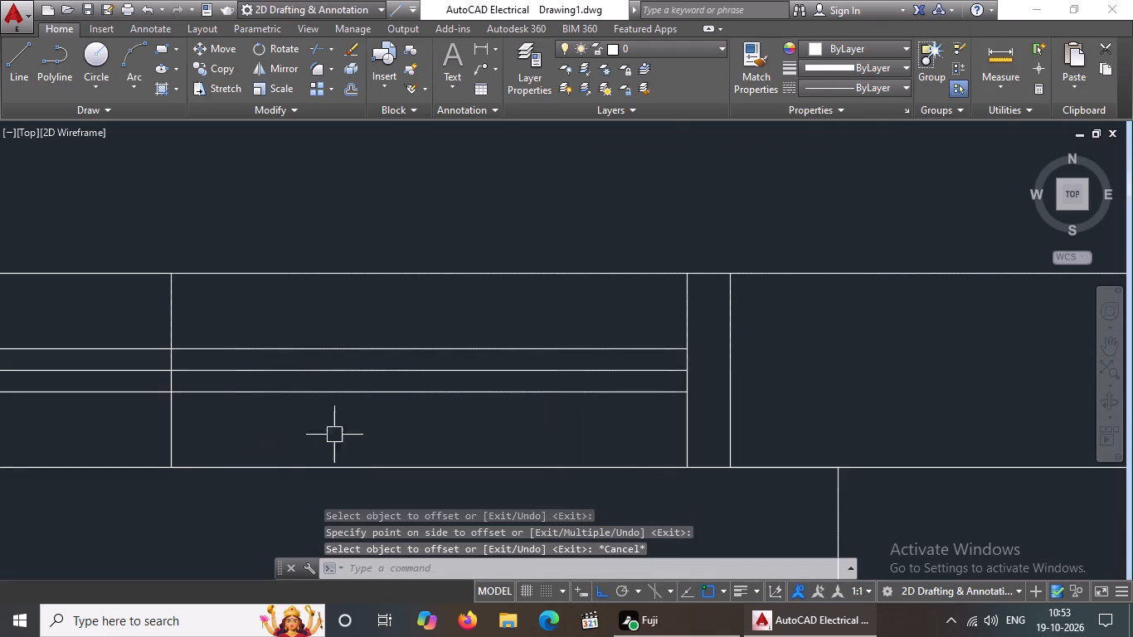
click(350, 372)
key(Delete)
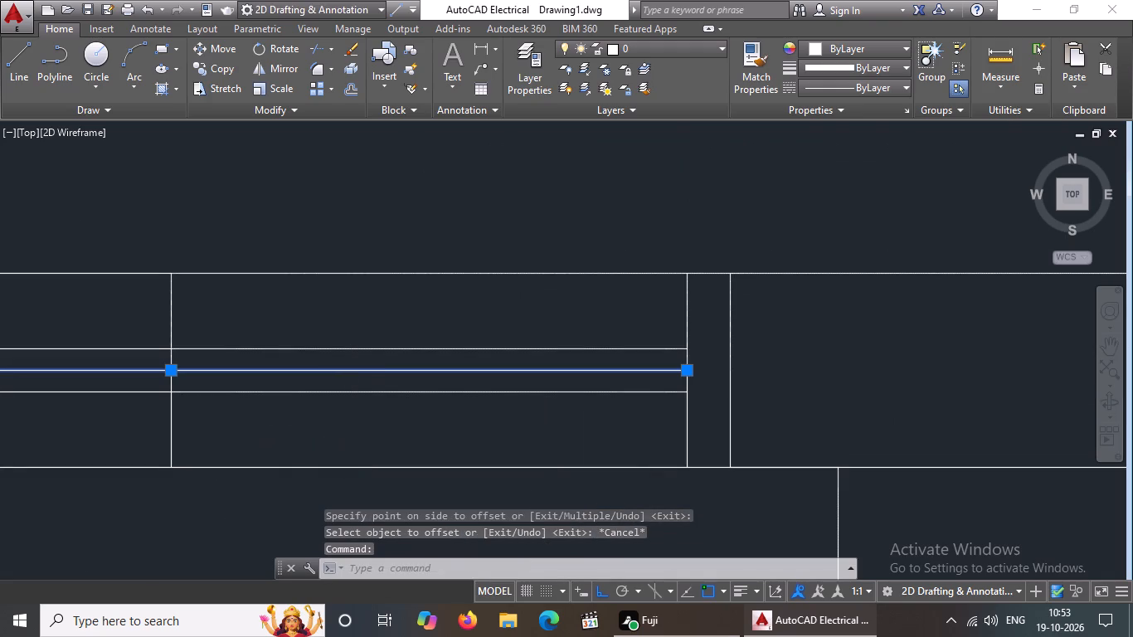
Offset the centre line of the lower window in the original plan's left outer wall by 1" to both sides.
scroll(350, 372, down, 4)
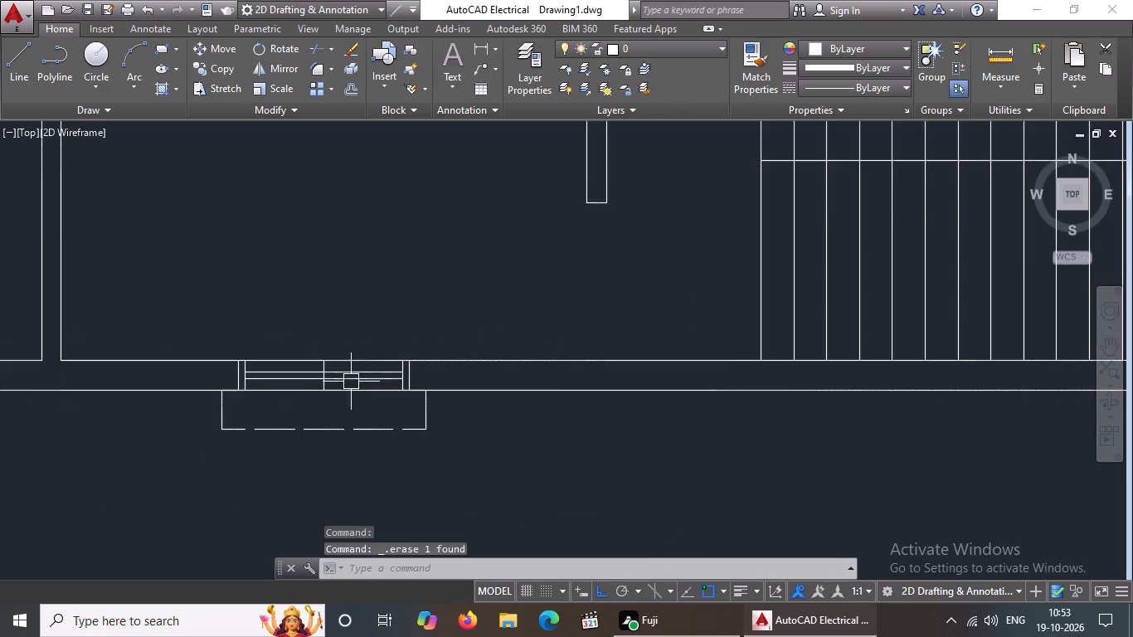
scroll(351, 391, down, 2)
middle_drag(128, 404, 208, 513)
scroll(153, 377, up, 3)
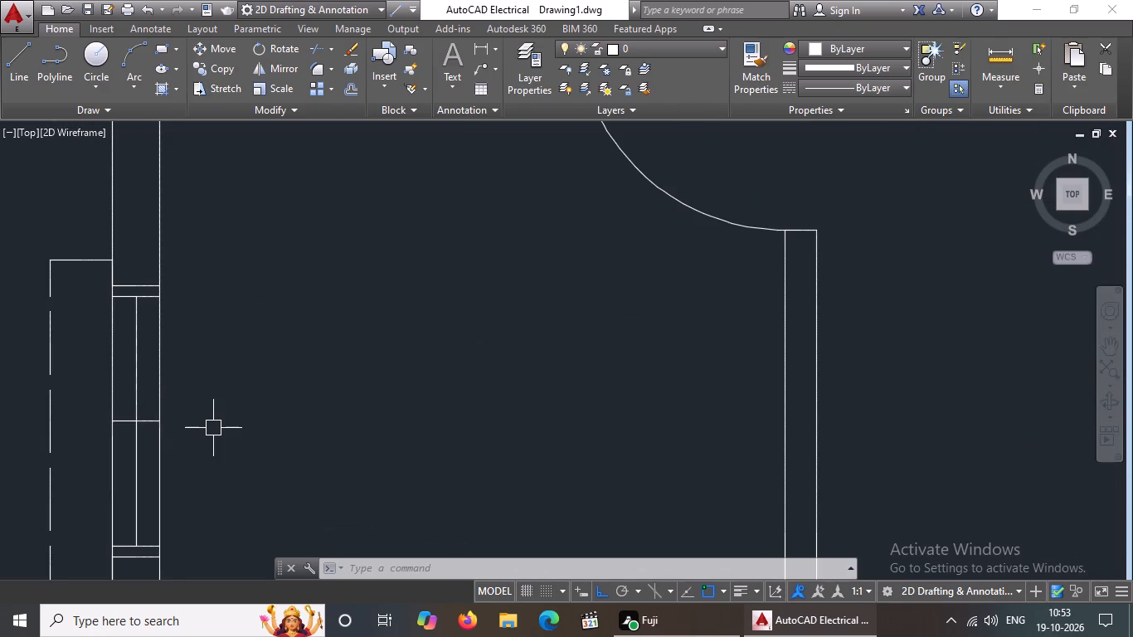
key(Escape)
key(o)
key(Return)
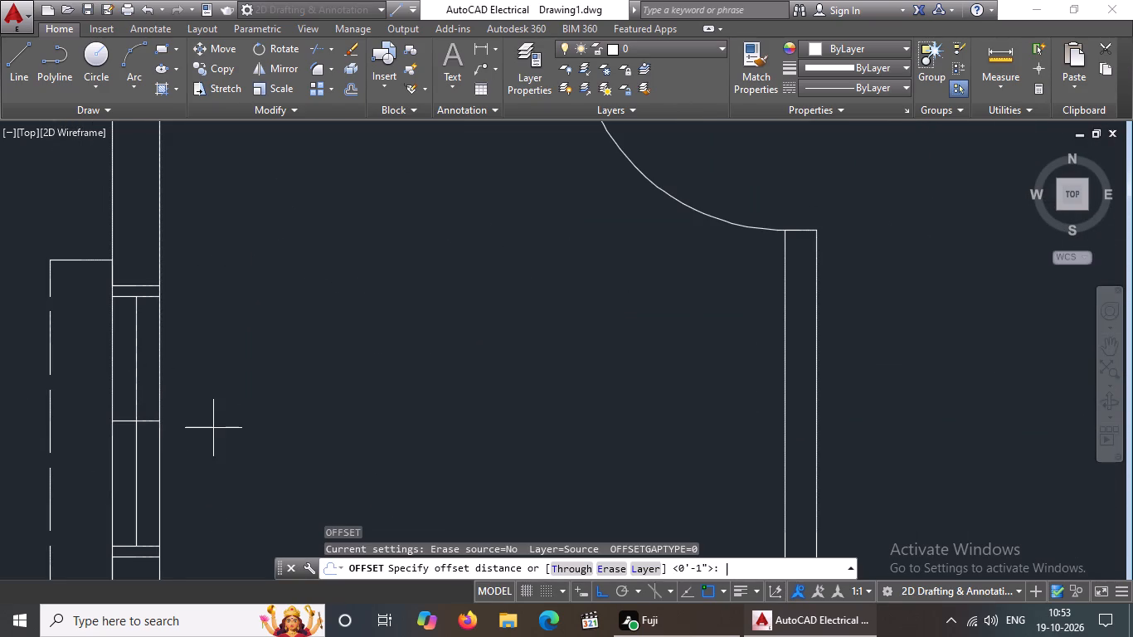
key(1)
key(shift+quotedbl)
key(Return)
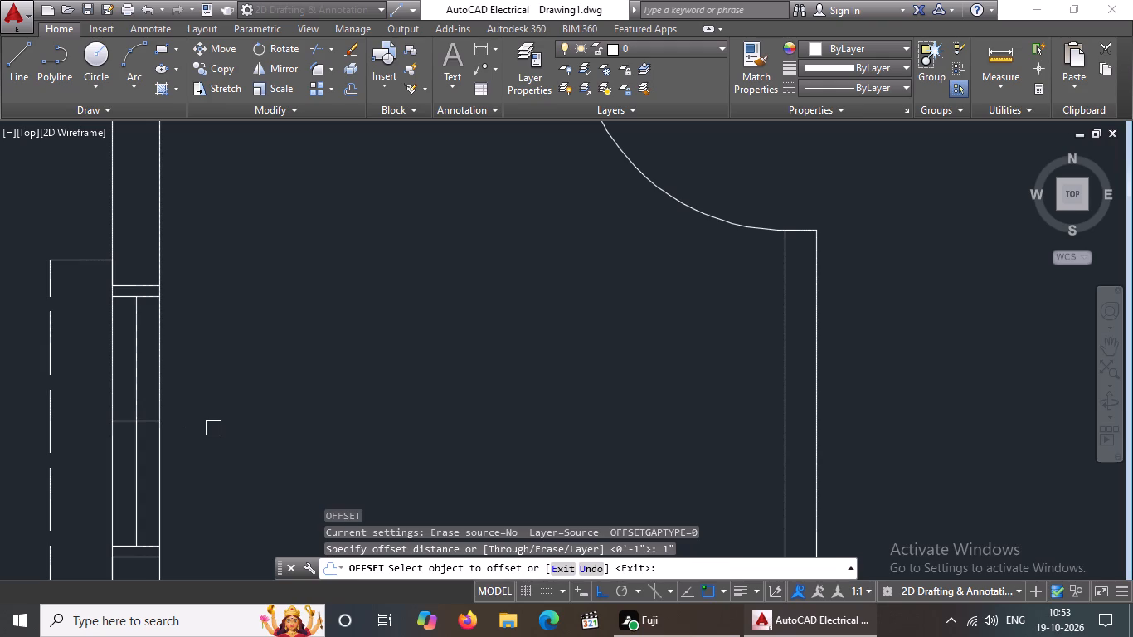
scroll(124, 376, up, 2)
drag(152, 368, 166, 365)
click(221, 368)
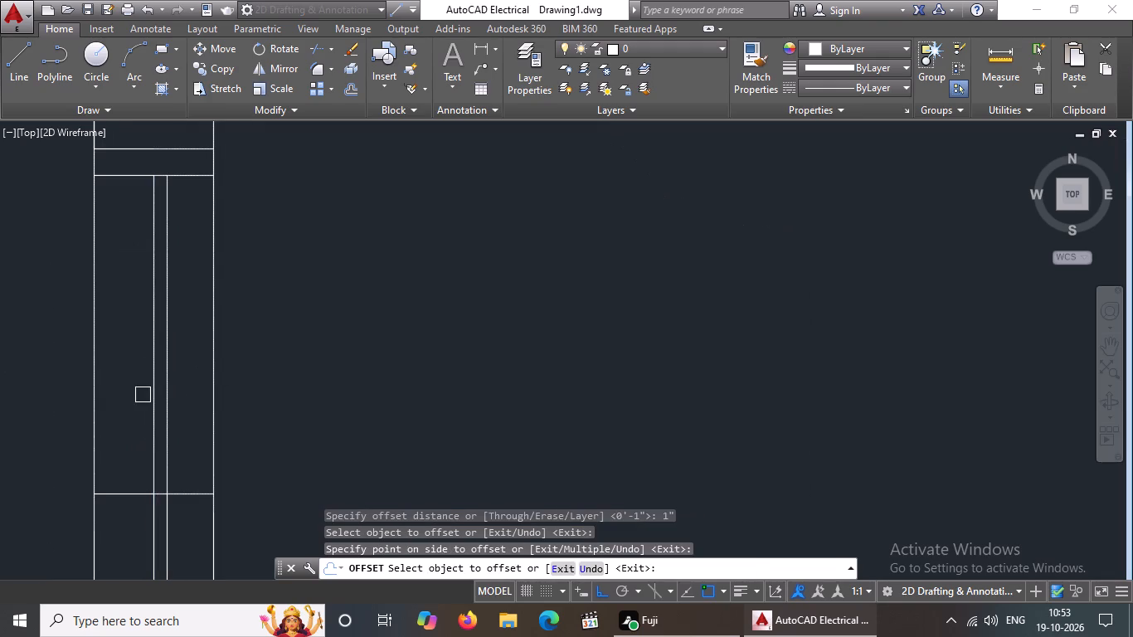
drag(158, 390, 145, 395)
drag(57, 410, 86, 402)
scroll(147, 390, up, 1)
scroll(270, 405, down, 3)
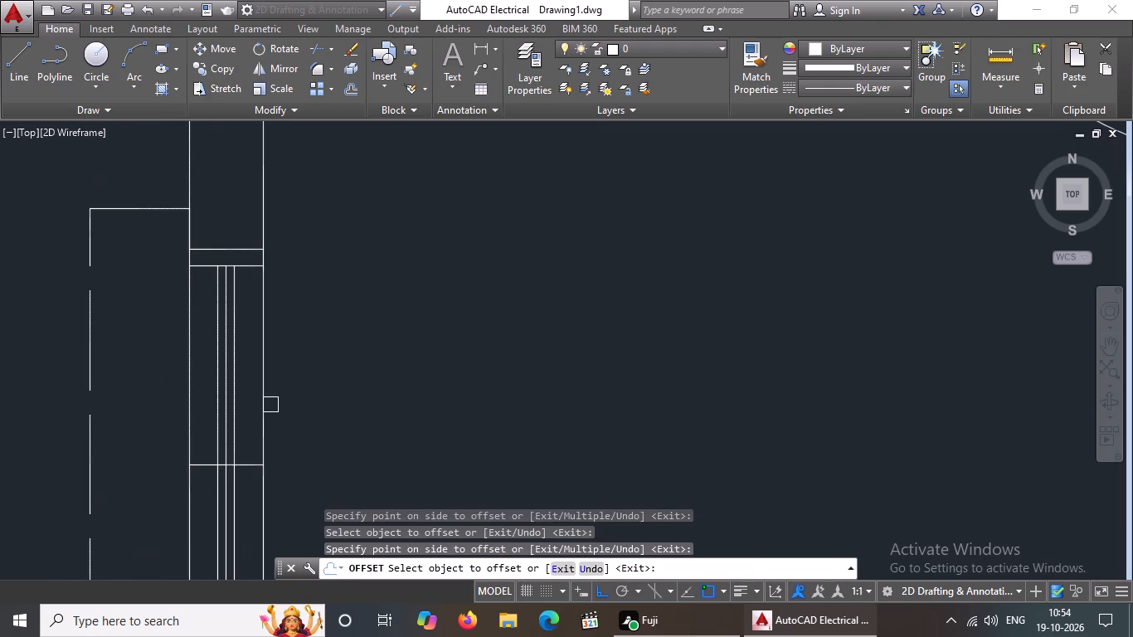
key(Escape)
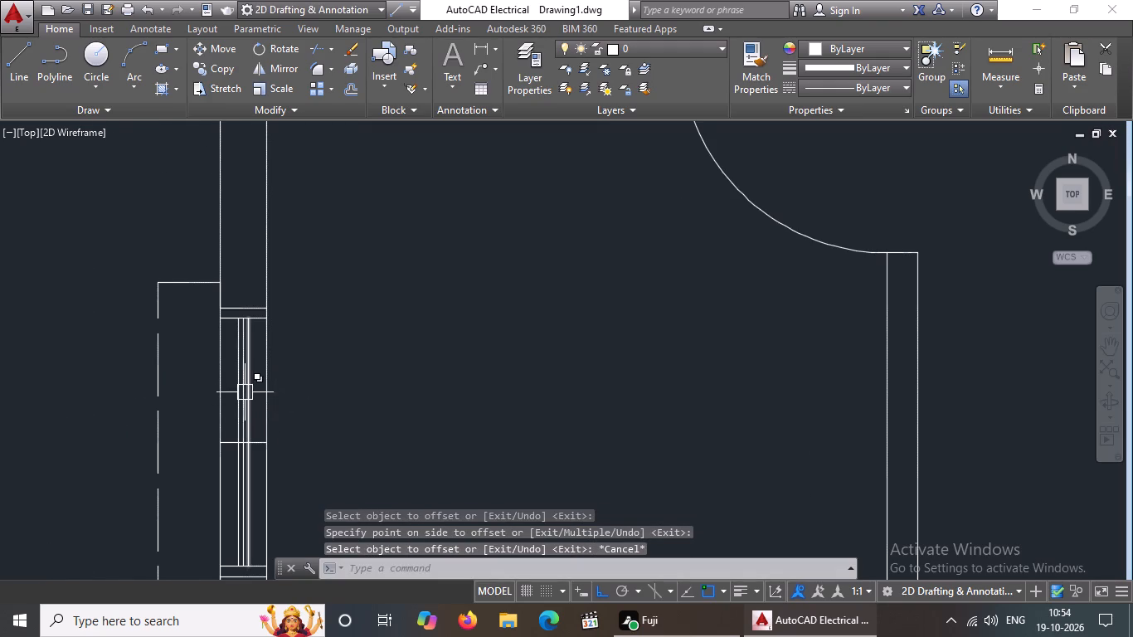
Erase the middle line between the offset lines in the left outer wall's lower window.
scroll(246, 387, up, 3)
click(230, 398)
key(Delete)
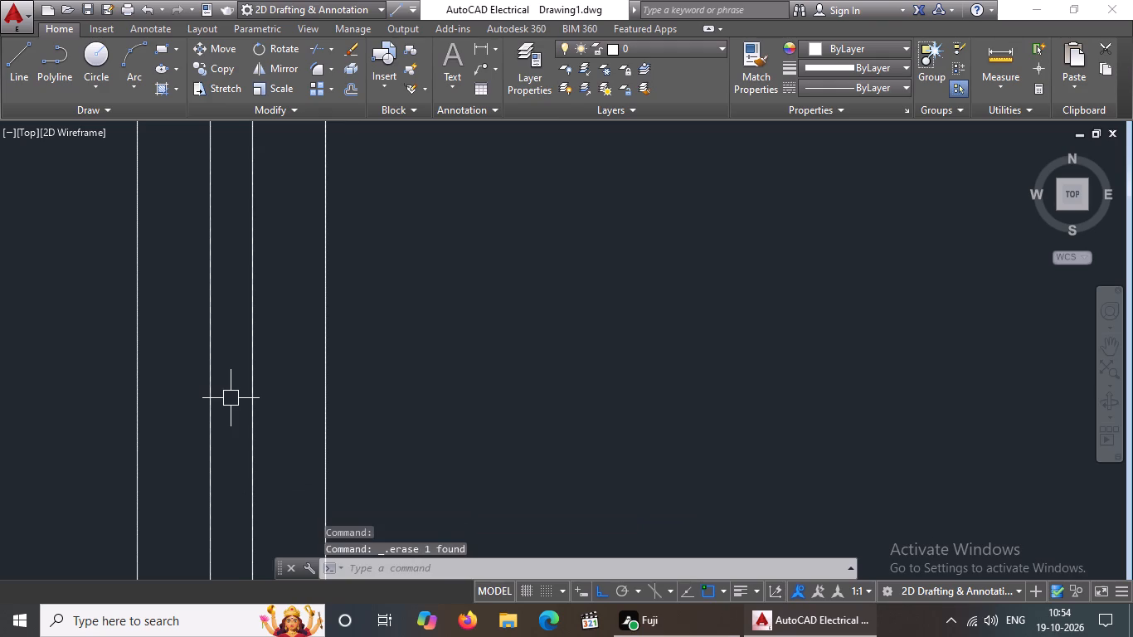
Offset the centre line of the upper window in the original plan's left outer wall by 1" to both sides.
scroll(359, 386, down, 3)
scroll(345, 314, down, 3)
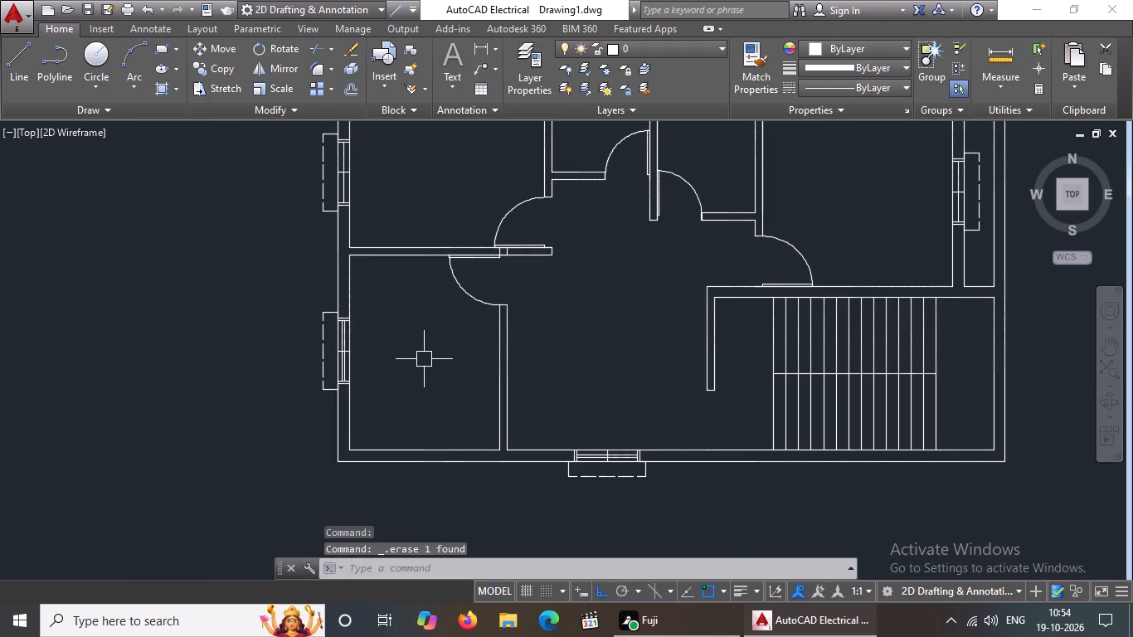
middle_drag(399, 188, 398, 372)
scroll(351, 365, up, 1)
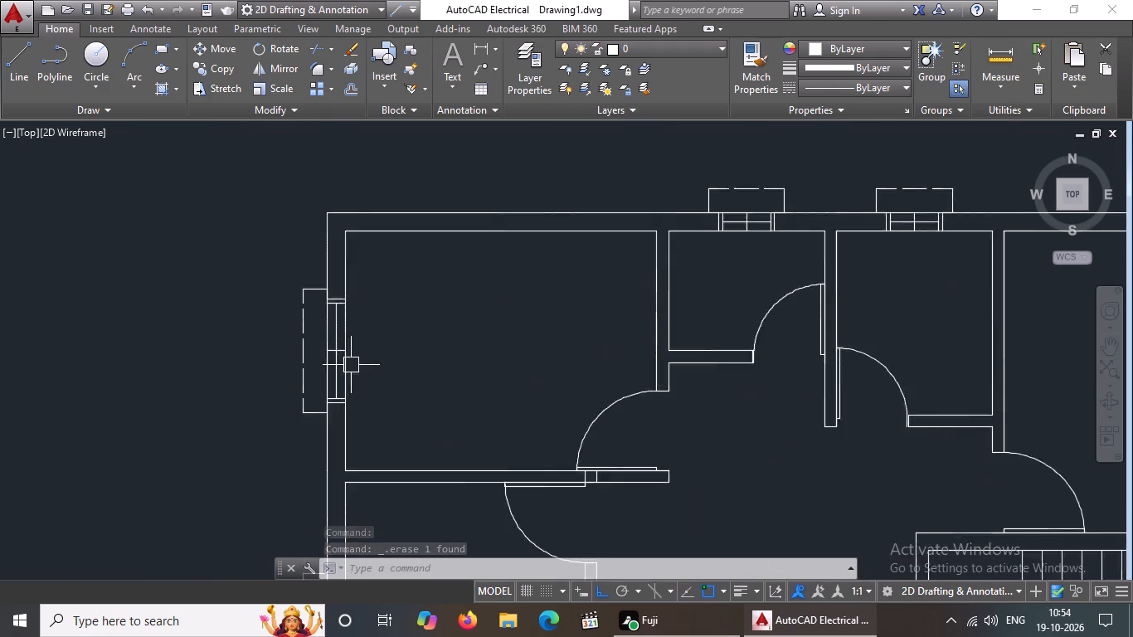
scroll(351, 365, up, 2)
key(Escape)
key(o)
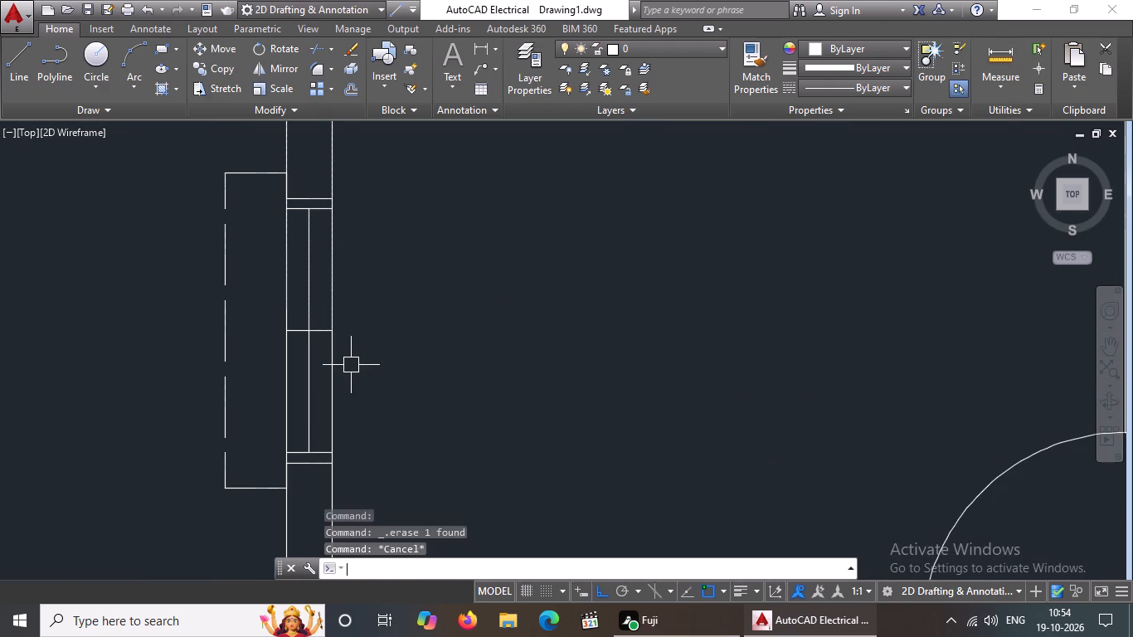
key(Return)
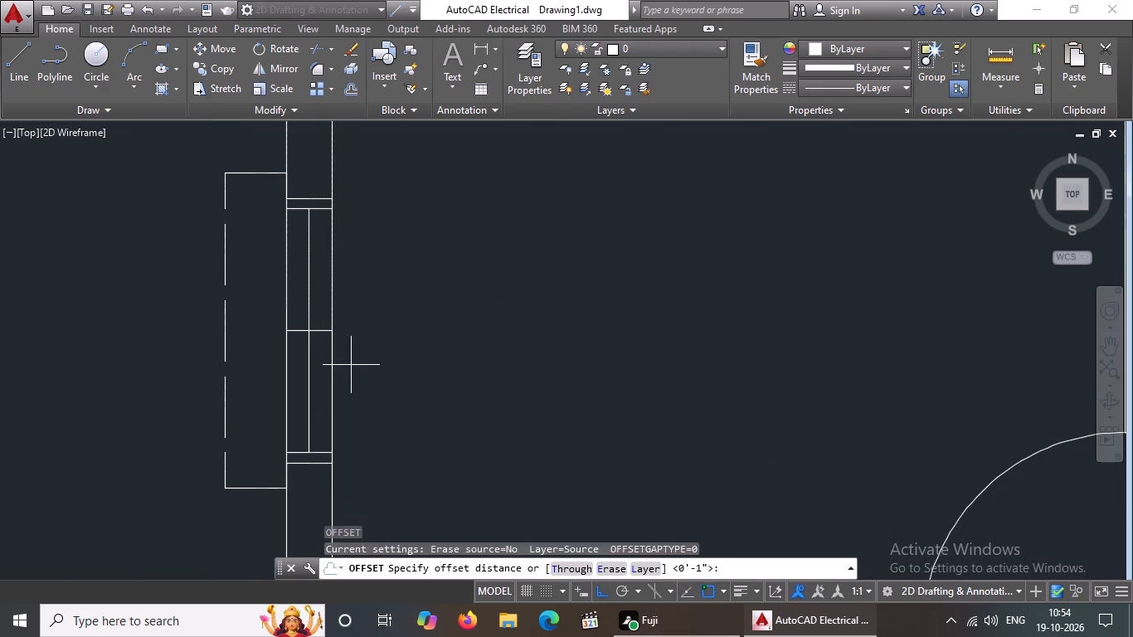
key(1)
key(shift+quotedbl)
key(Return)
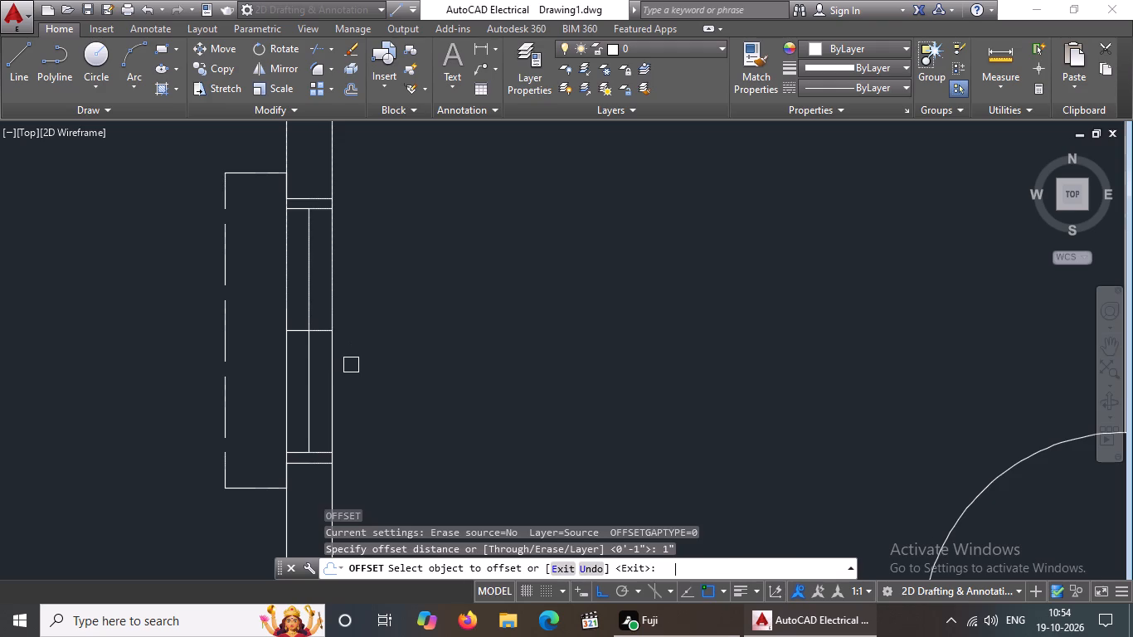
scroll(306, 376, up, 3)
click(306, 377)
drag(270, 395, 278, 394)
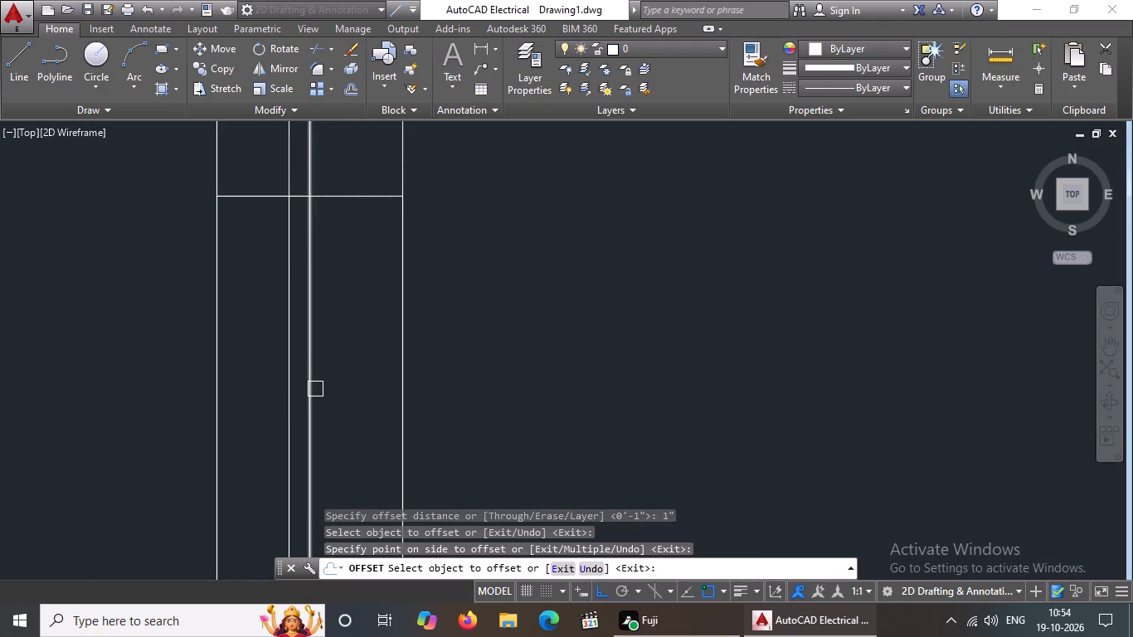
click(314, 389)
click(356, 385)
scroll(394, 380, down, 3)
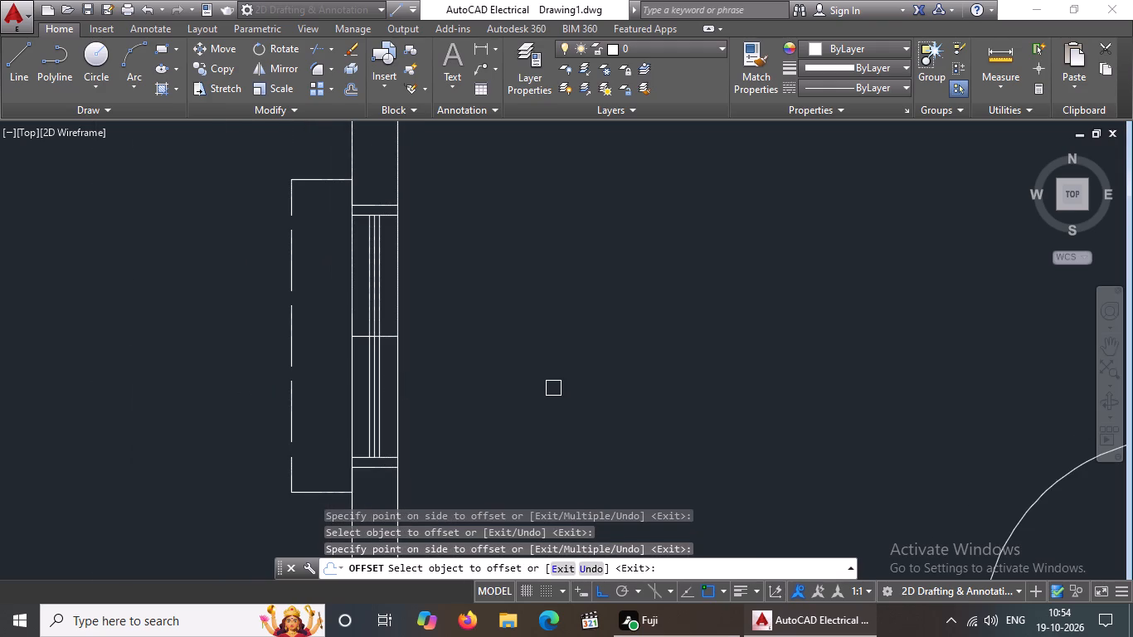
key(Escape)
Erase the middle line between the offset lines in the left outer wall's upper window.
scroll(389, 347, up, 3)
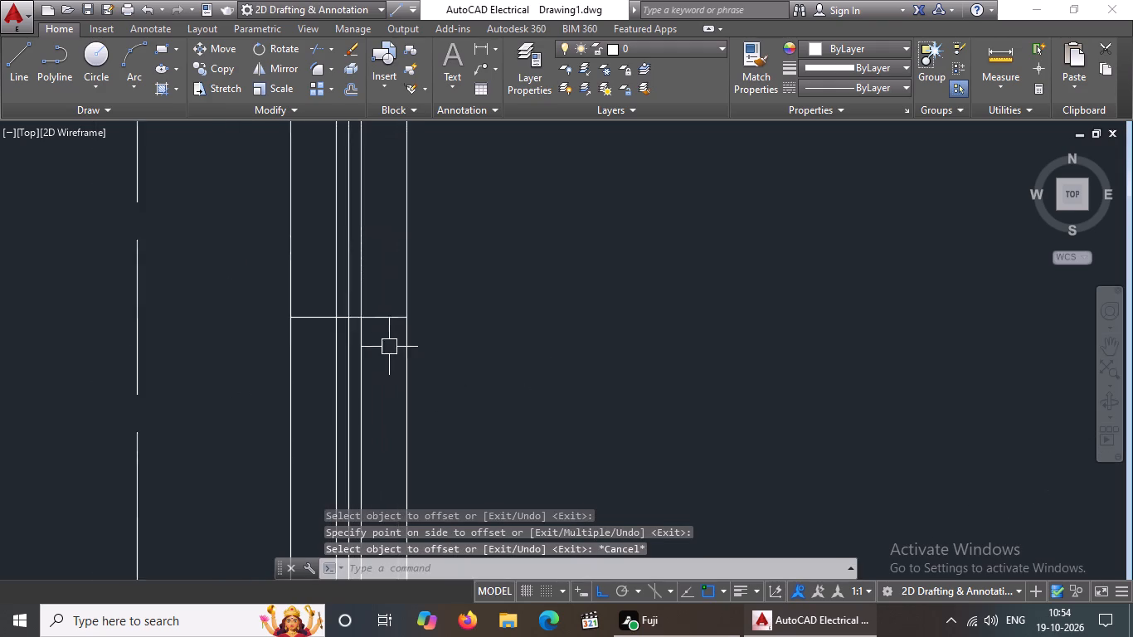
click(328, 388)
key(Delete)
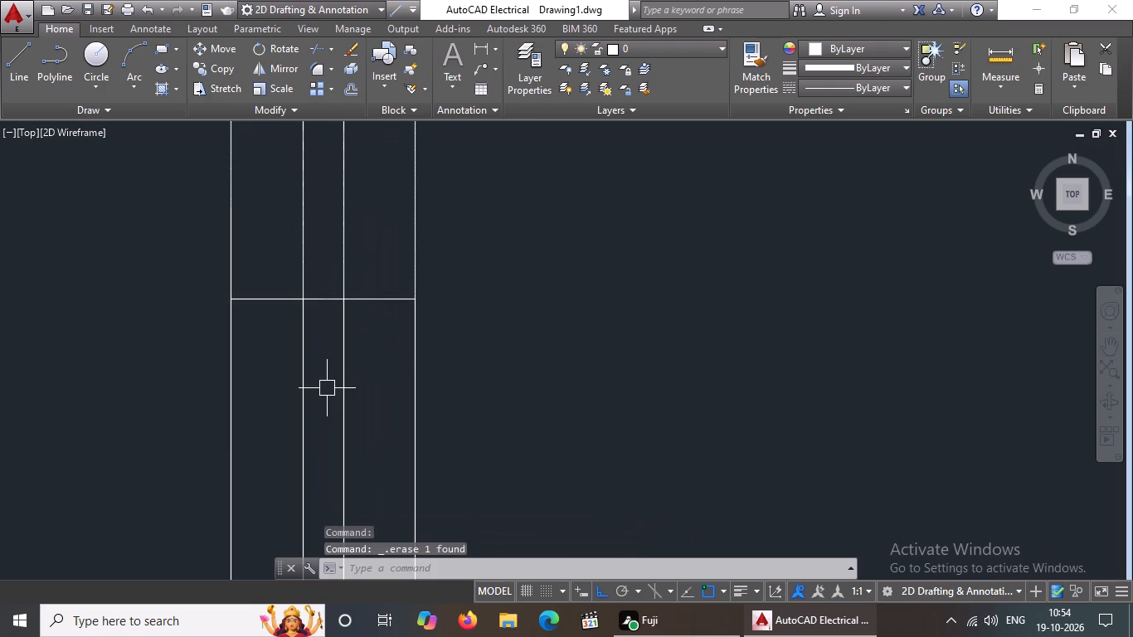
Offset the centre line of the left-hand window in the original plan's top wall by 1" to both sides.
scroll(326, 389, down, 6)
middle_drag(387, 390, 267, 365)
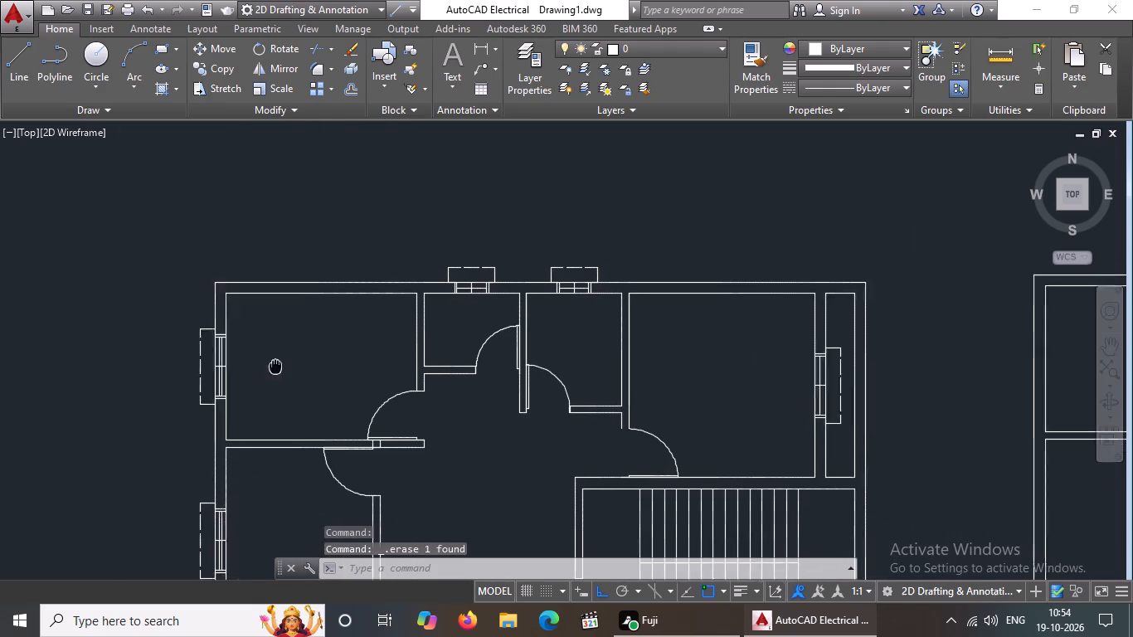
middle_drag(267, 365, 244, 365)
scroll(295, 360, down, 2)
scroll(323, 440, up, 3)
scroll(324, 440, down, 1)
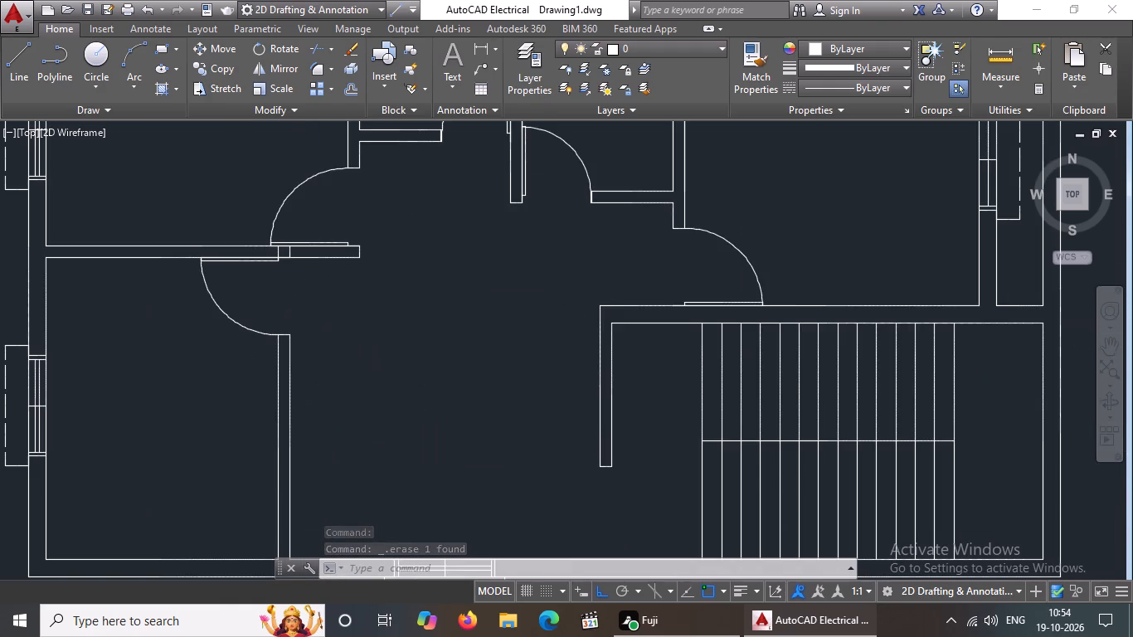
middle_drag(363, 207, 363, 274)
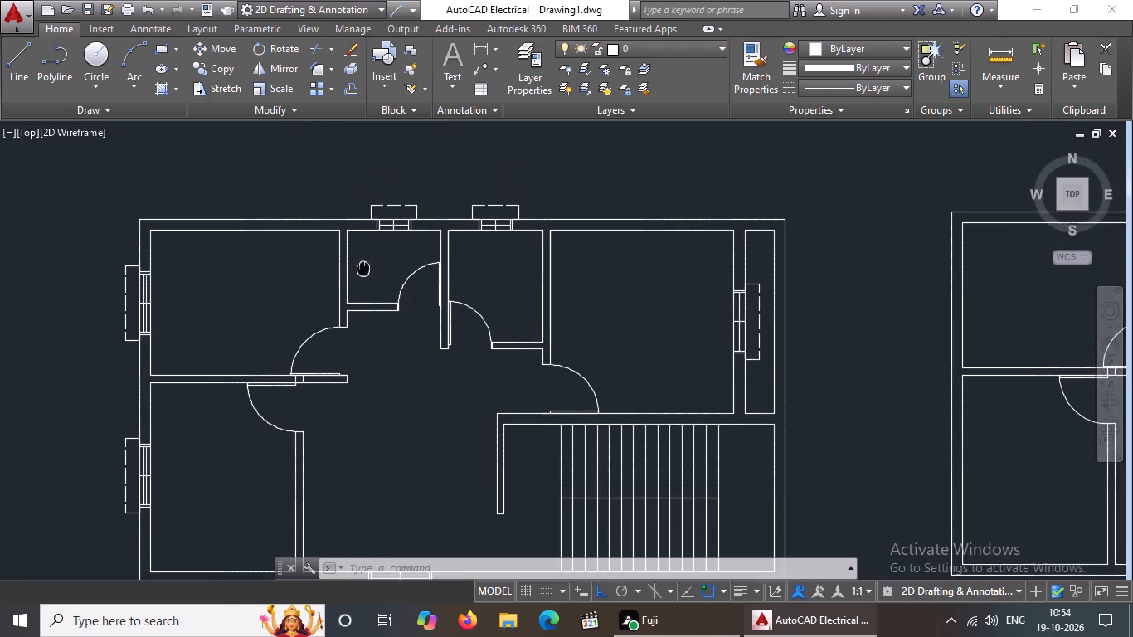
middle_drag(363, 274, 365, 317)
scroll(390, 286, up, 4)
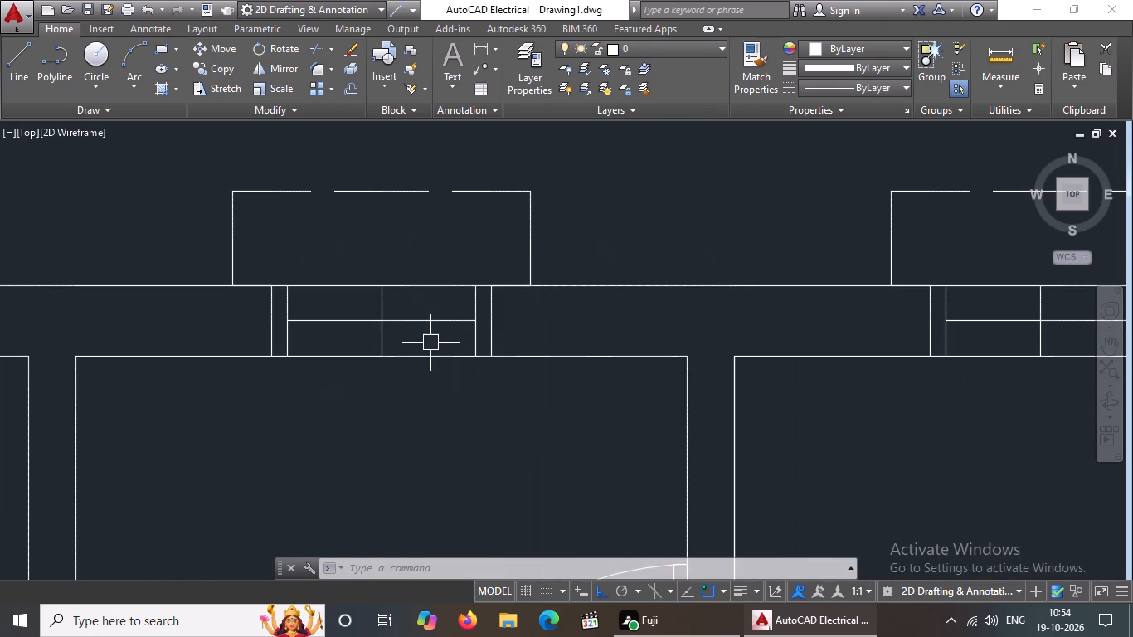
key(Escape)
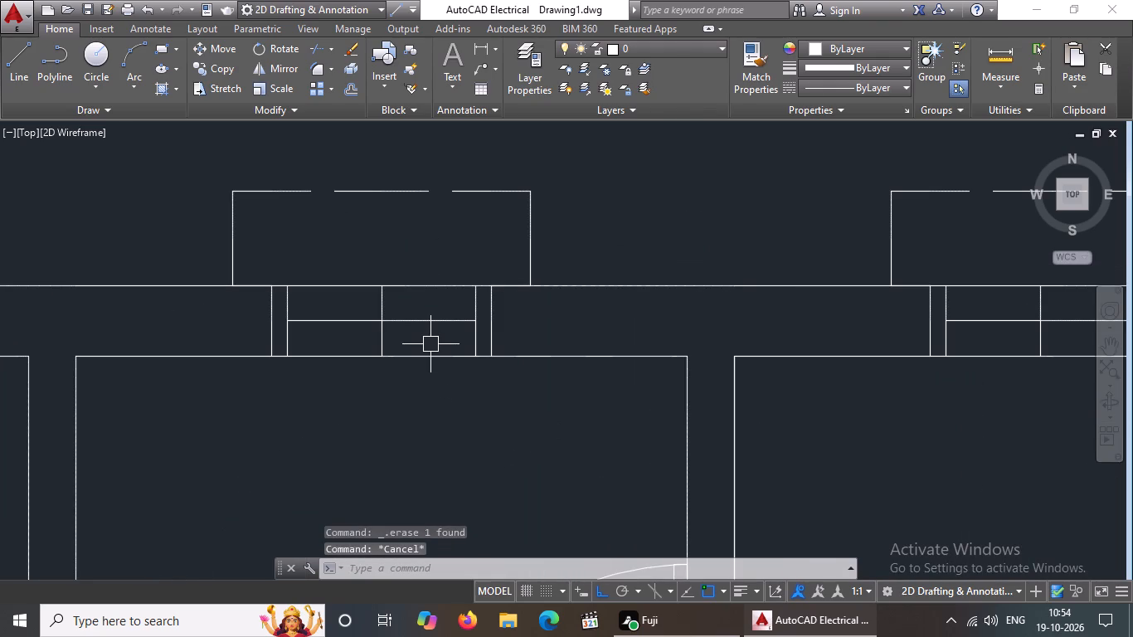
key(o)
key(Return)
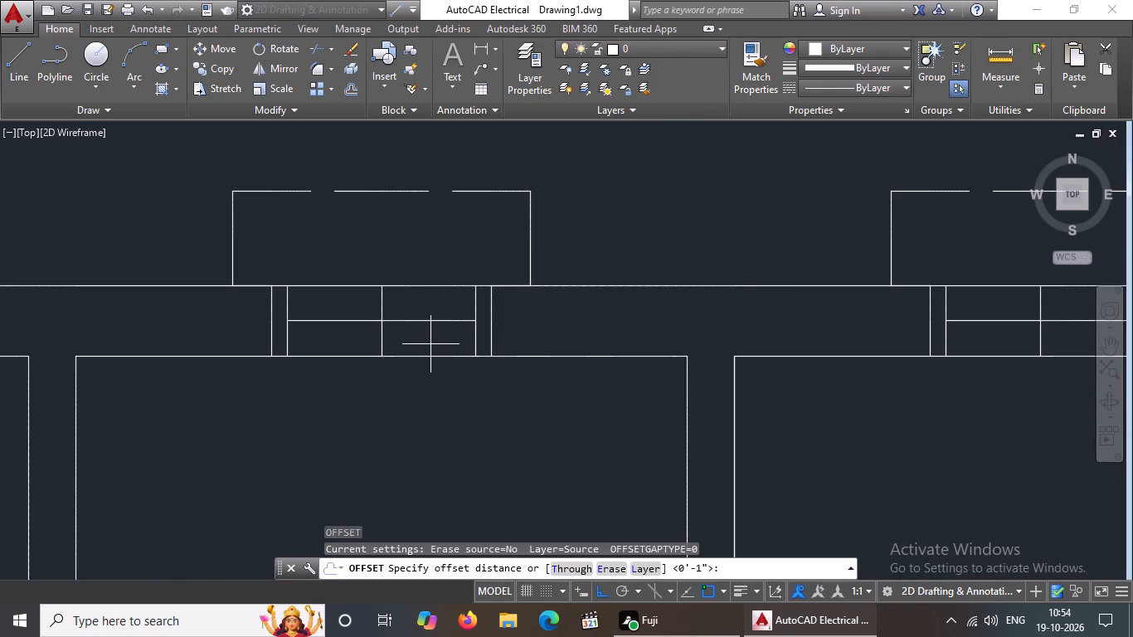
key(1)
key(shift+quotedbl)
key(Return)
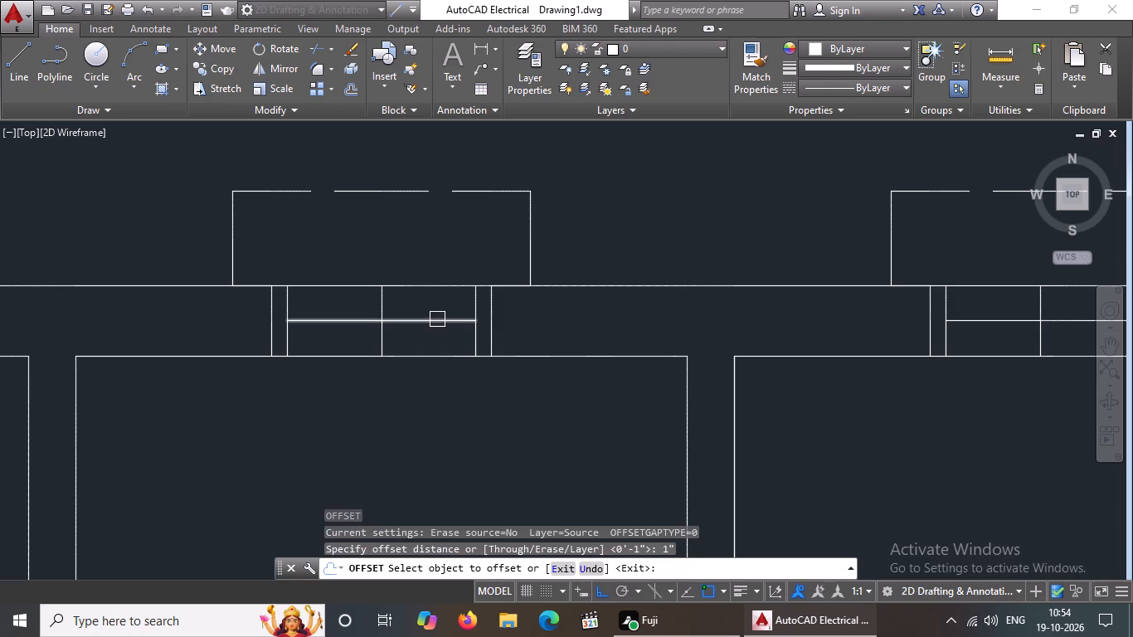
click(437, 319)
click(435, 301)
click(443, 325)
click(446, 348)
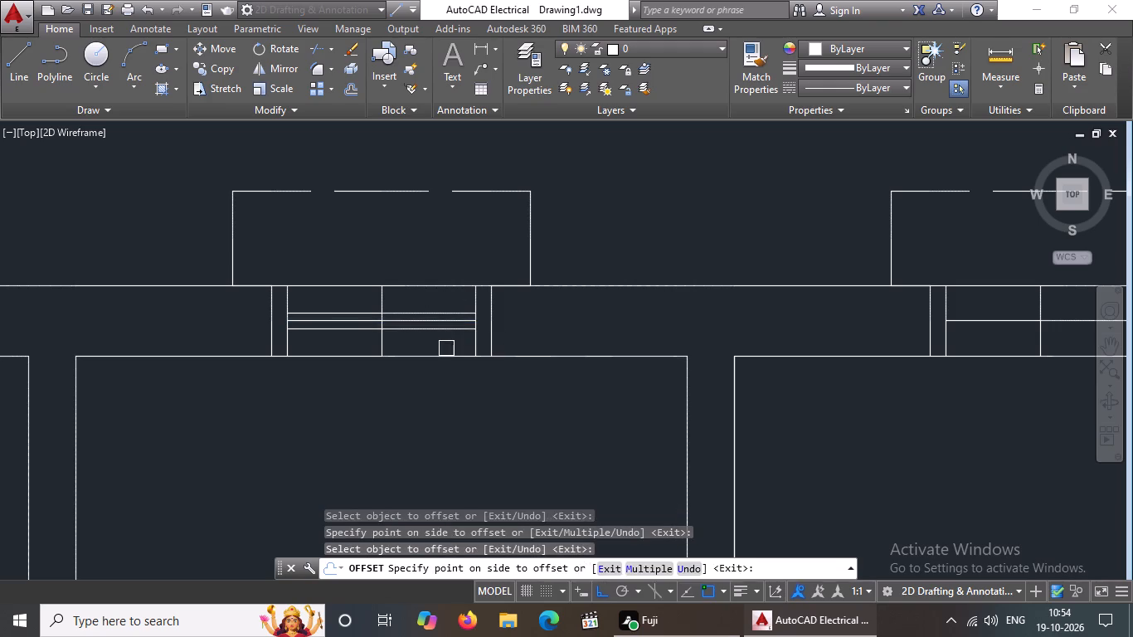
Offset the centre line of the right-hand window in the original plan's top wall by 1" to both sides.
scroll(659, 368, down, 2)
scroll(834, 348, up, 3)
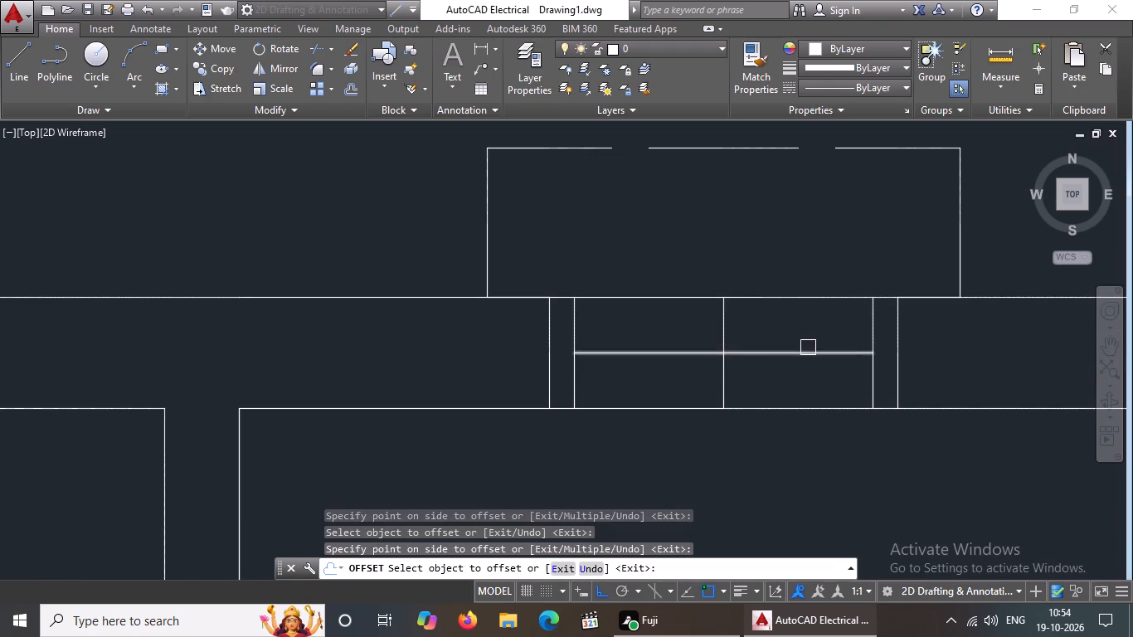
click(807, 353)
click(806, 329)
click(805, 355)
click(813, 394)
scroll(882, 381, down, 1)
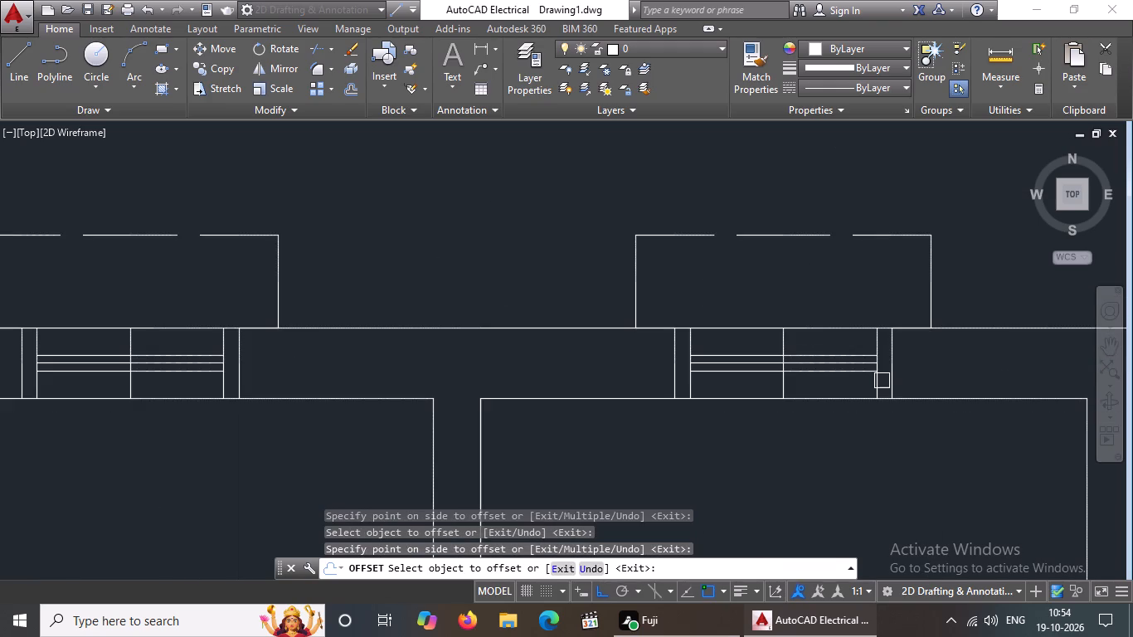
key(Escape)
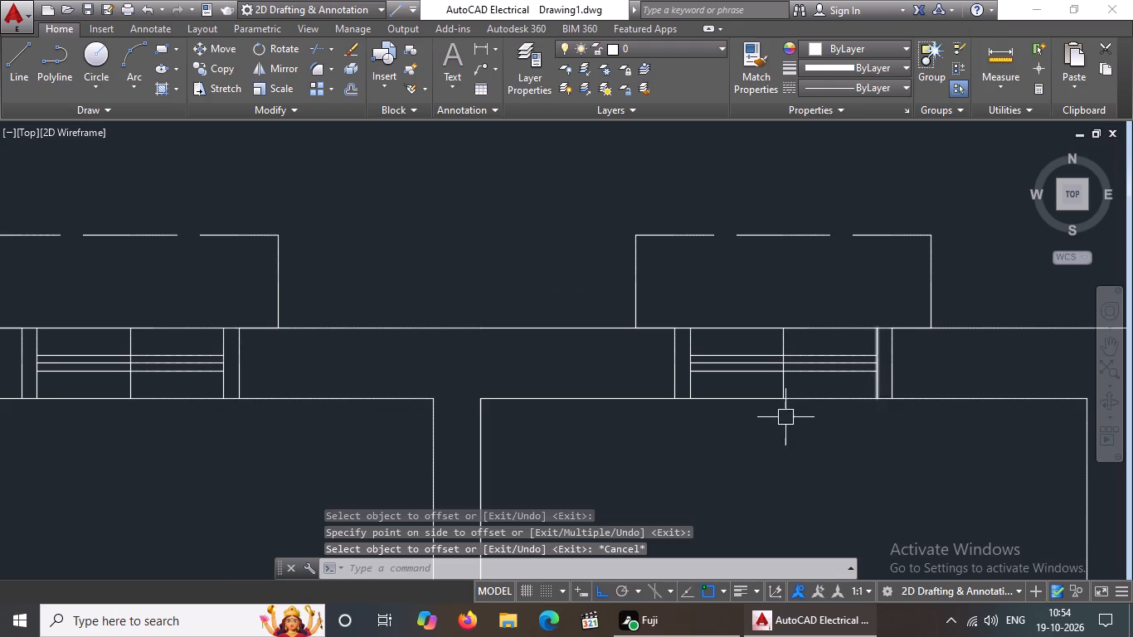
Erase the middle line between the offset lines in both windows of the original plan's top wall.
scroll(824, 389, up, 3)
click(814, 287)
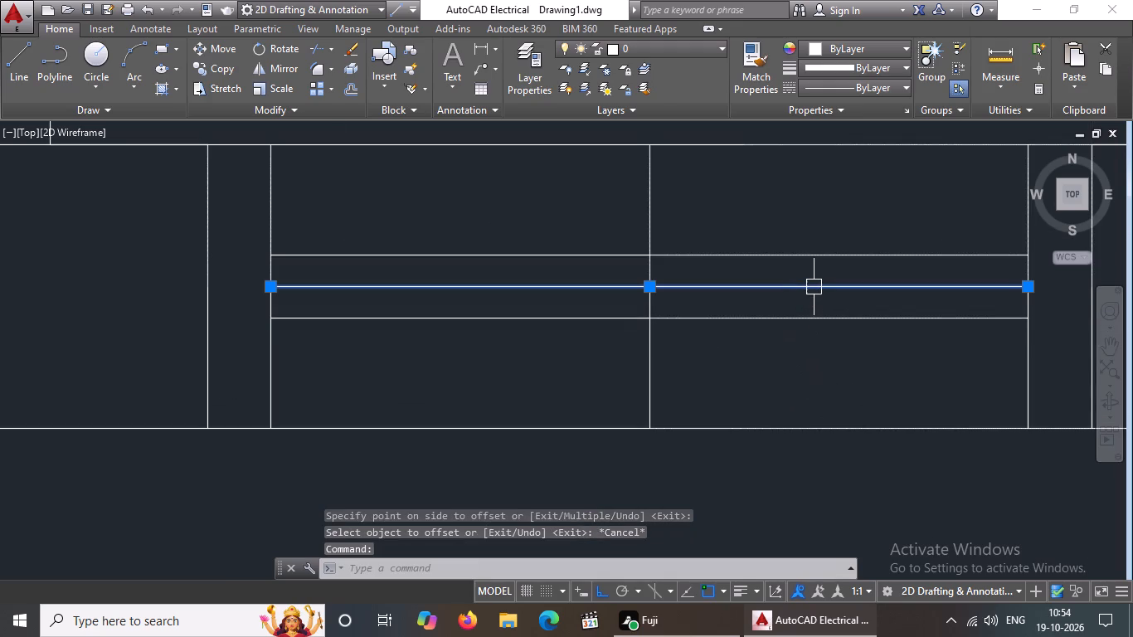
key(Delete)
scroll(811, 304, down, 3)
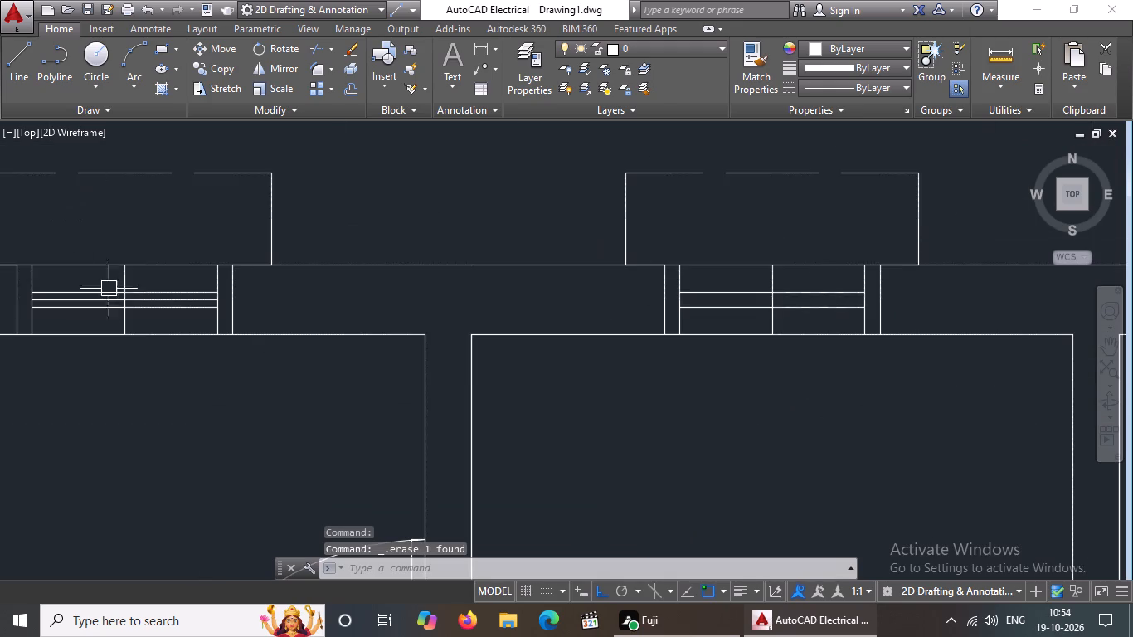
scroll(119, 295, up, 3)
click(183, 315)
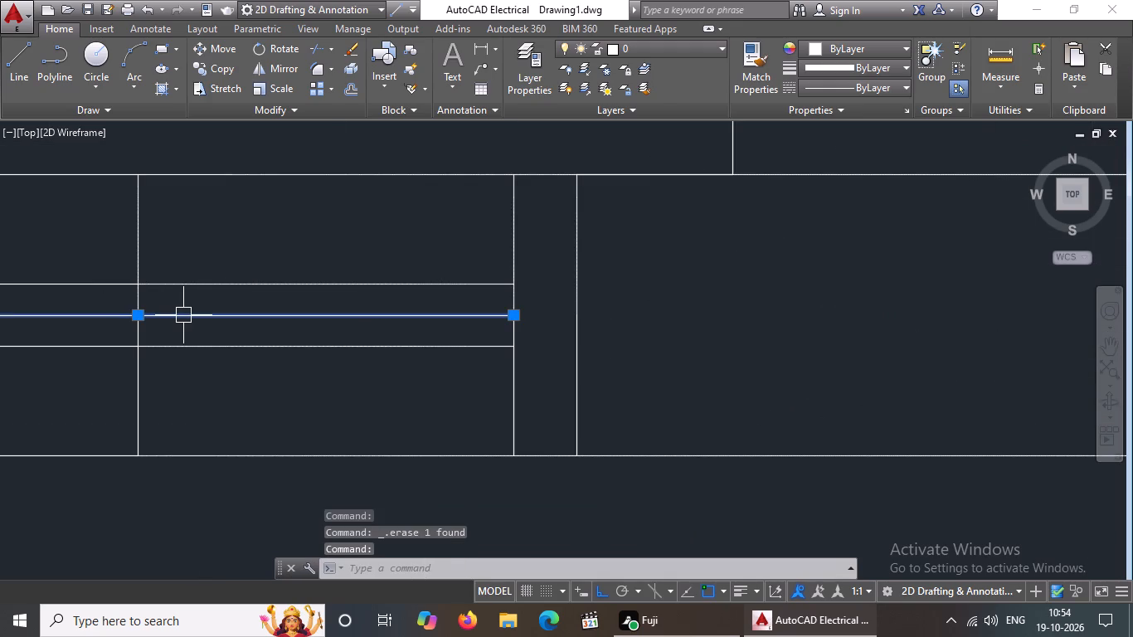
key(Delete)
Offset the centre line of the window in the right wall of the original plan's upper-right room by 1" to both sides.
scroll(214, 339, down, 4)
scroll(240, 408, down, 1)
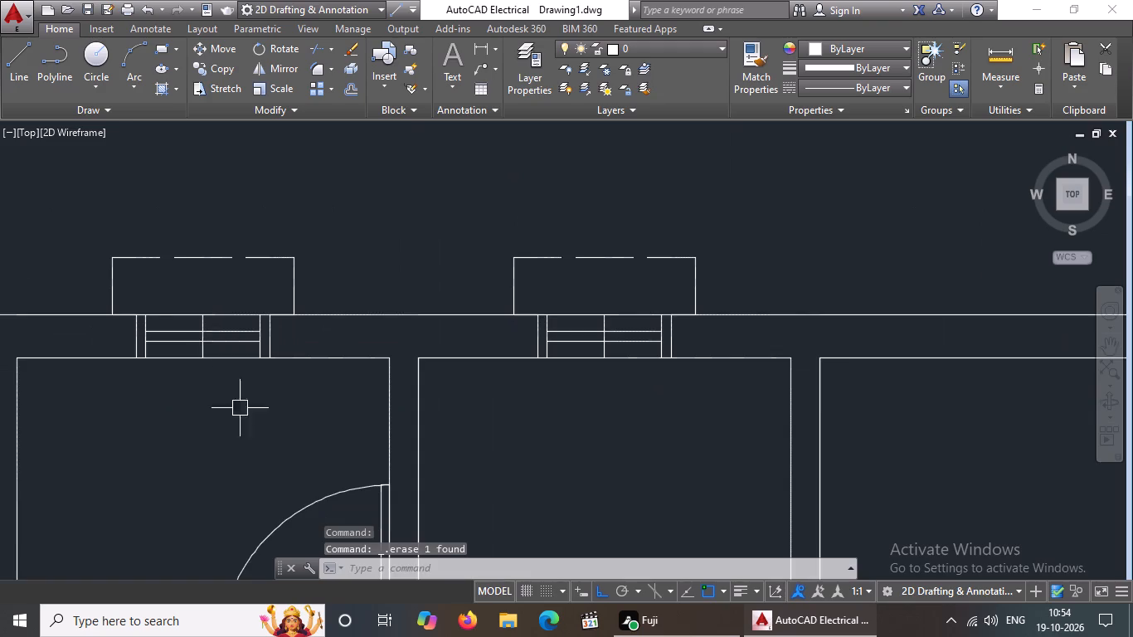
scroll(240, 408, down, 1)
middle_drag(338, 438, 368, 343)
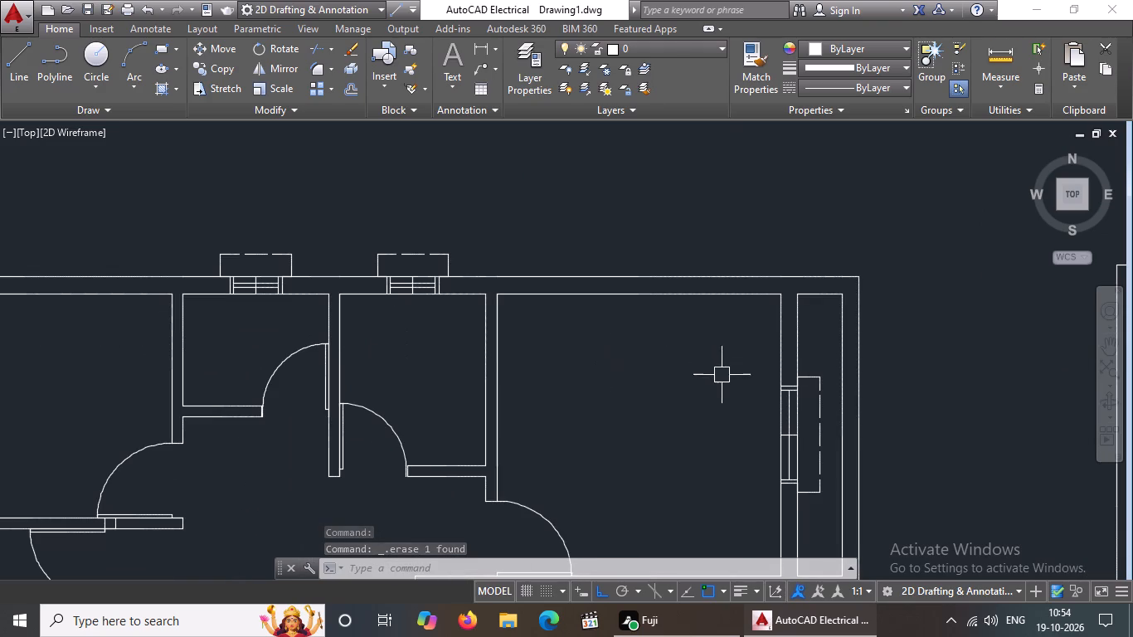
scroll(846, 512, up, 2)
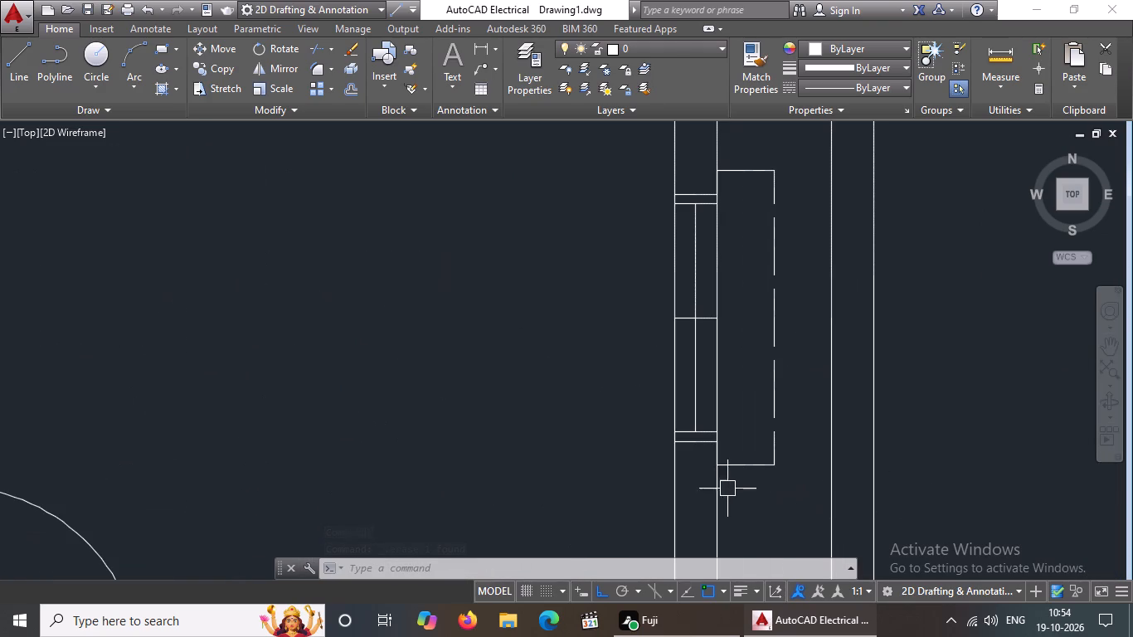
key(Escape)
key(o)
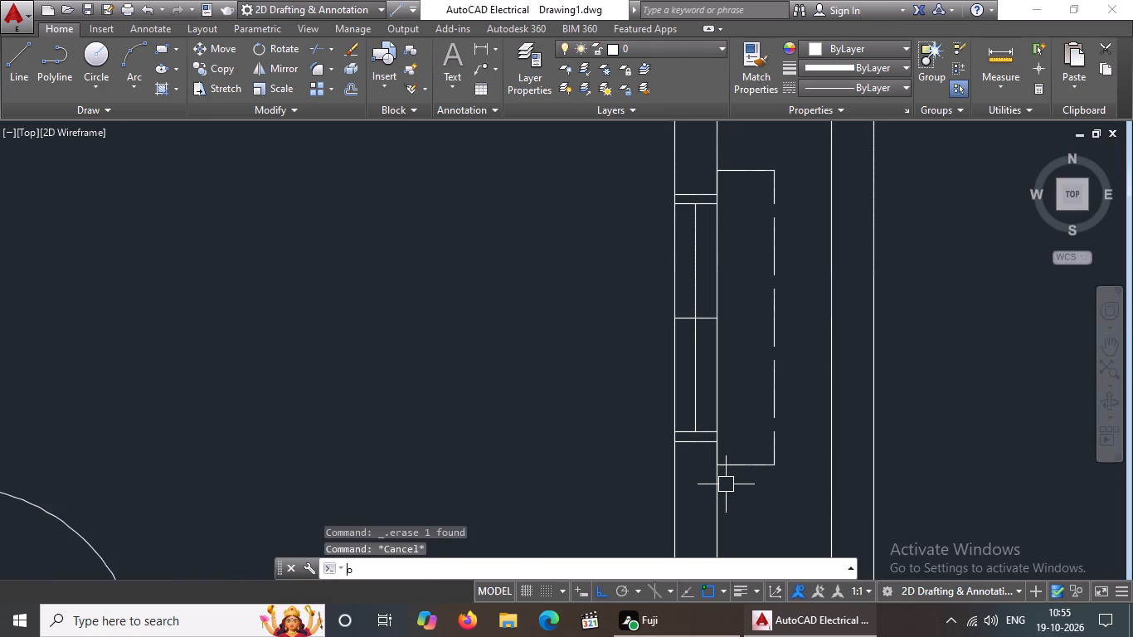
key(Return)
key(1)
key(shift+quotedbl)
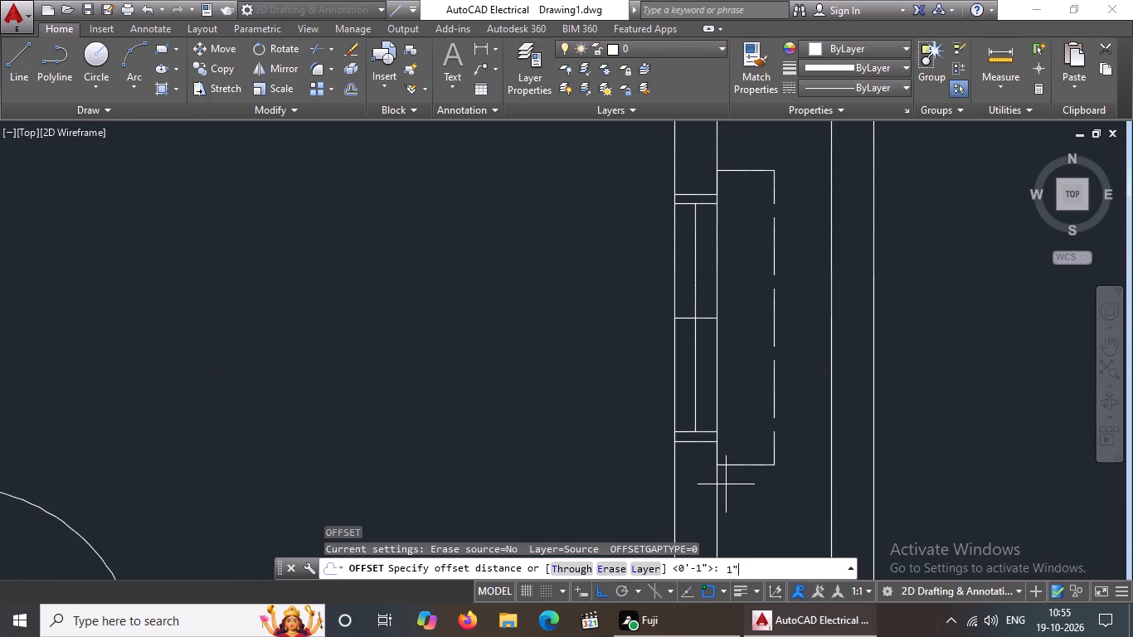
key(Return)
scroll(770, 408, up, 3)
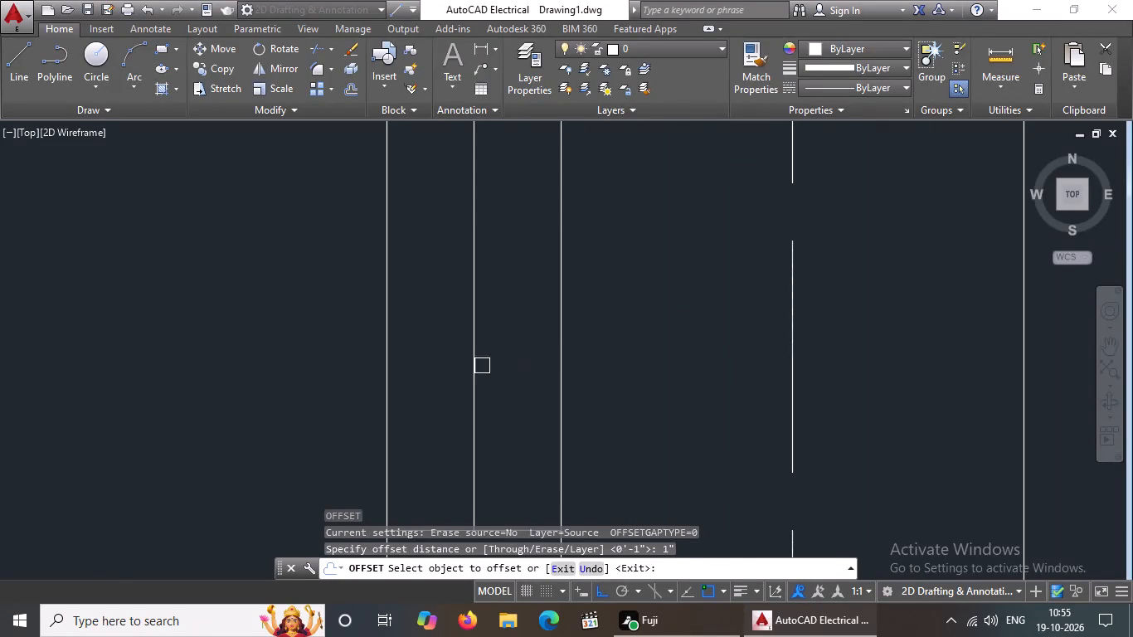
click(477, 367)
click(566, 362)
click(472, 382)
drag(431, 395, 439, 394)
scroll(550, 367, down, 3)
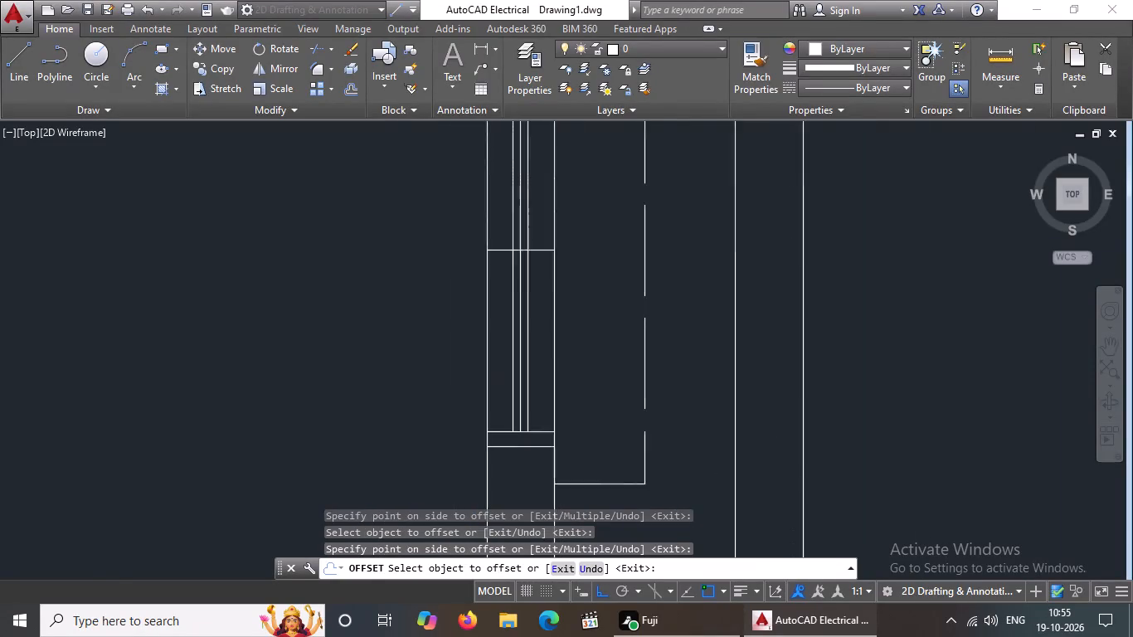
key(Escape)
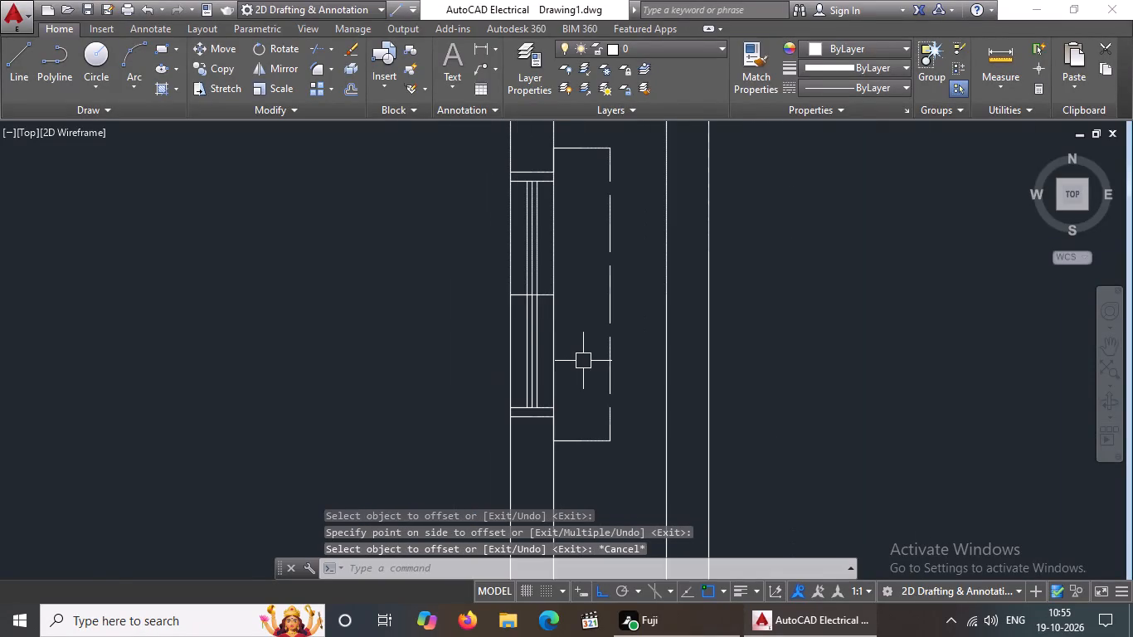
Erase the middle line between the offset lines in the upper-right room's window.
scroll(538, 316, up, 2)
click(516, 329)
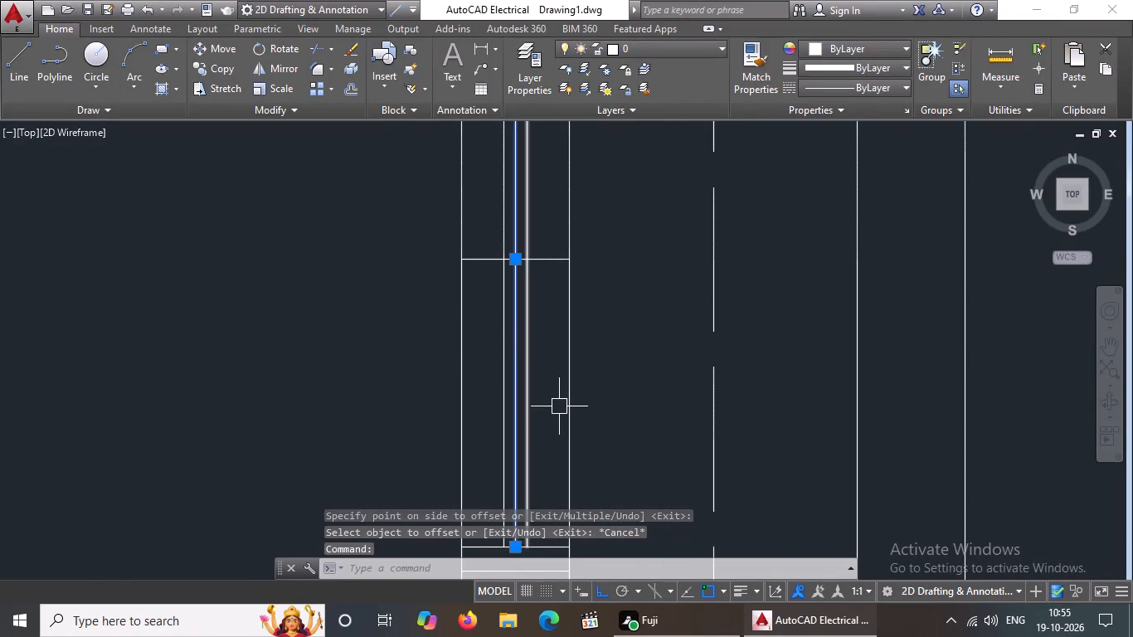
key(Delete)
Draw a 9" line across the copied plan's left outer wall, from the midpoint of the upper-left room's inner wall line.
scroll(647, 387, down, 5)
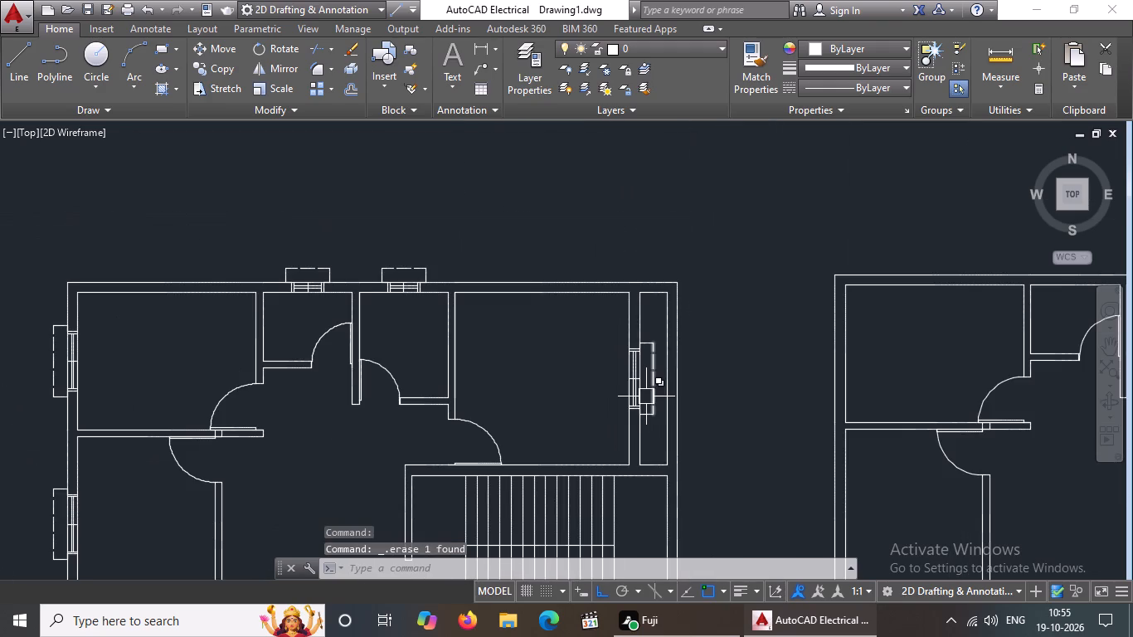
scroll(562, 372, down, 2)
middle_drag(560, 372, 476, 313)
scroll(435, 350, up, 2)
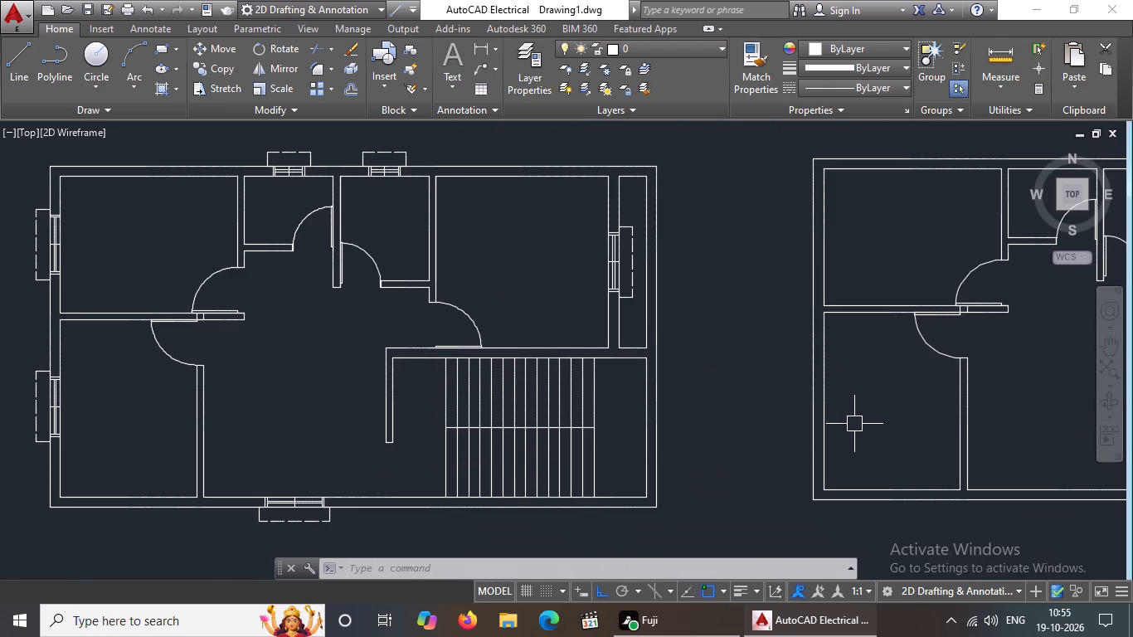
middle_drag(858, 421, 562, 422)
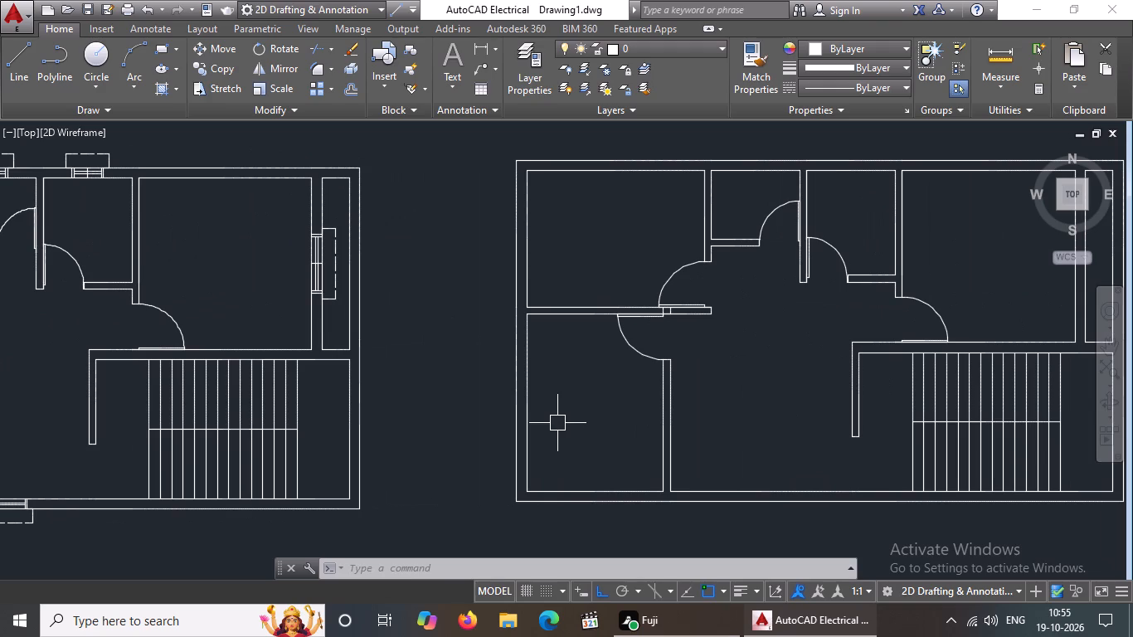
scroll(676, 400, down, 1)
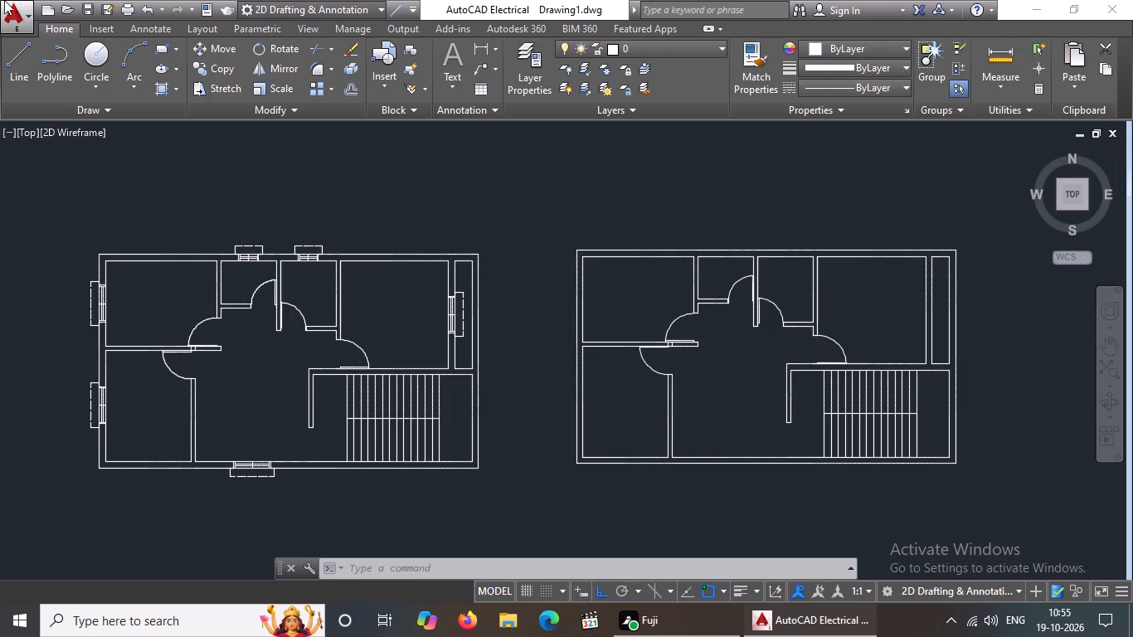
click(22, 61)
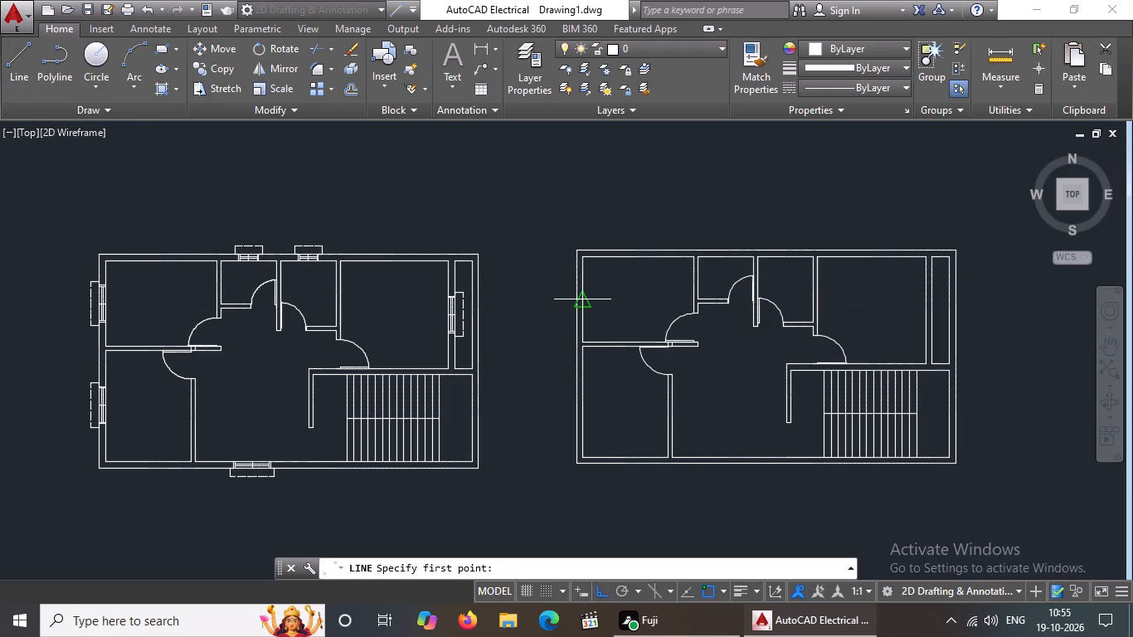
scroll(582, 299, up, 2)
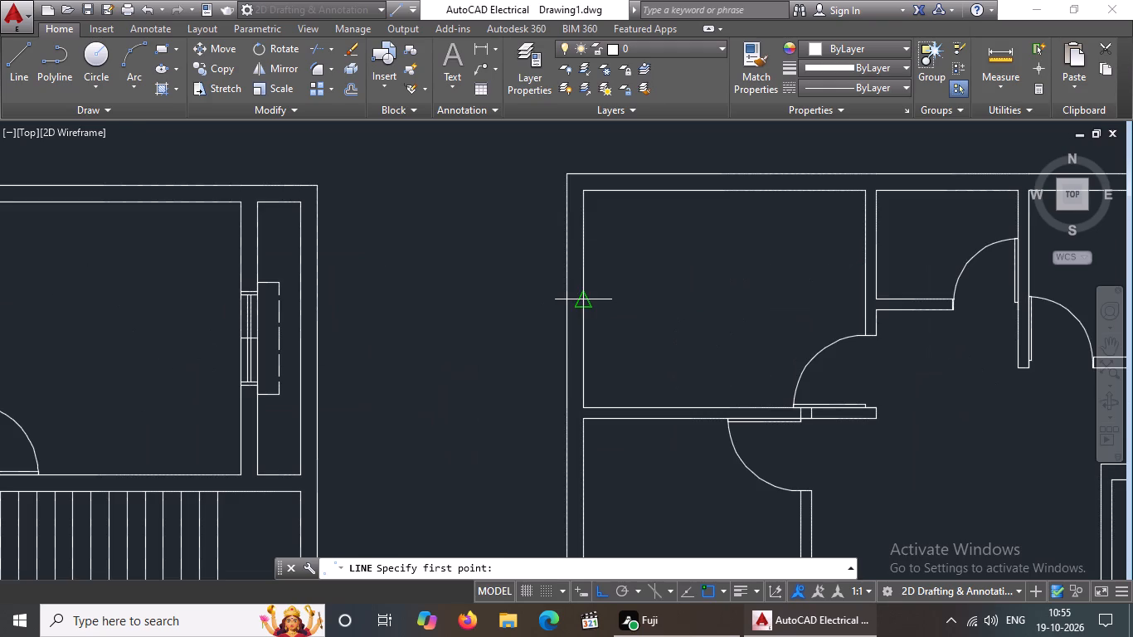
click(582, 299)
key(9)
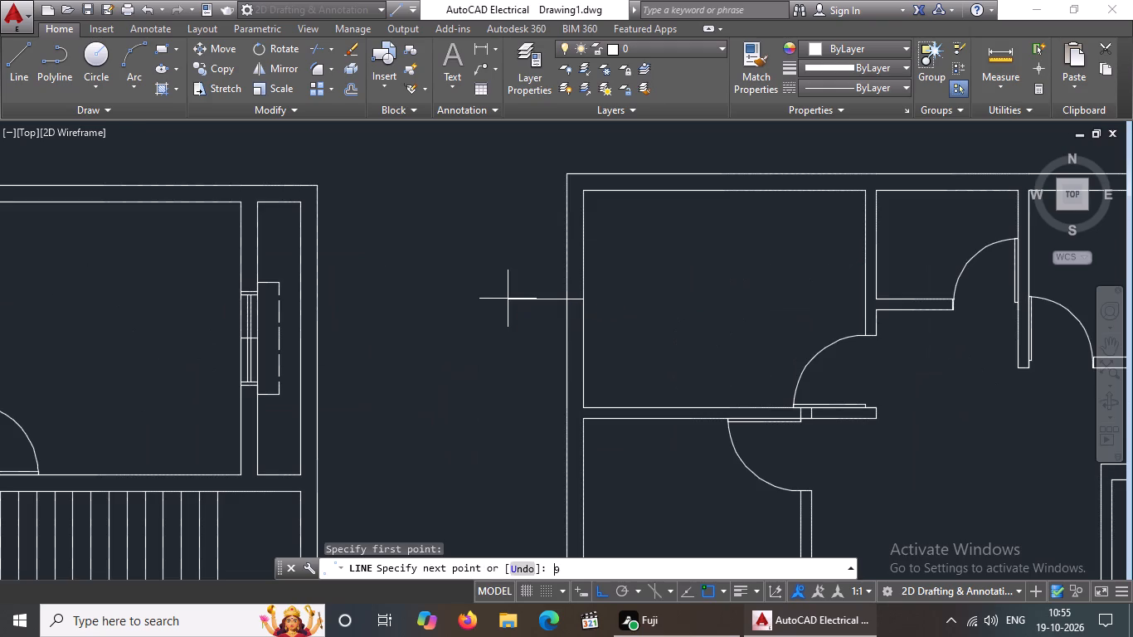
key(shift+quotedbl)
key(Return)
key(Return)
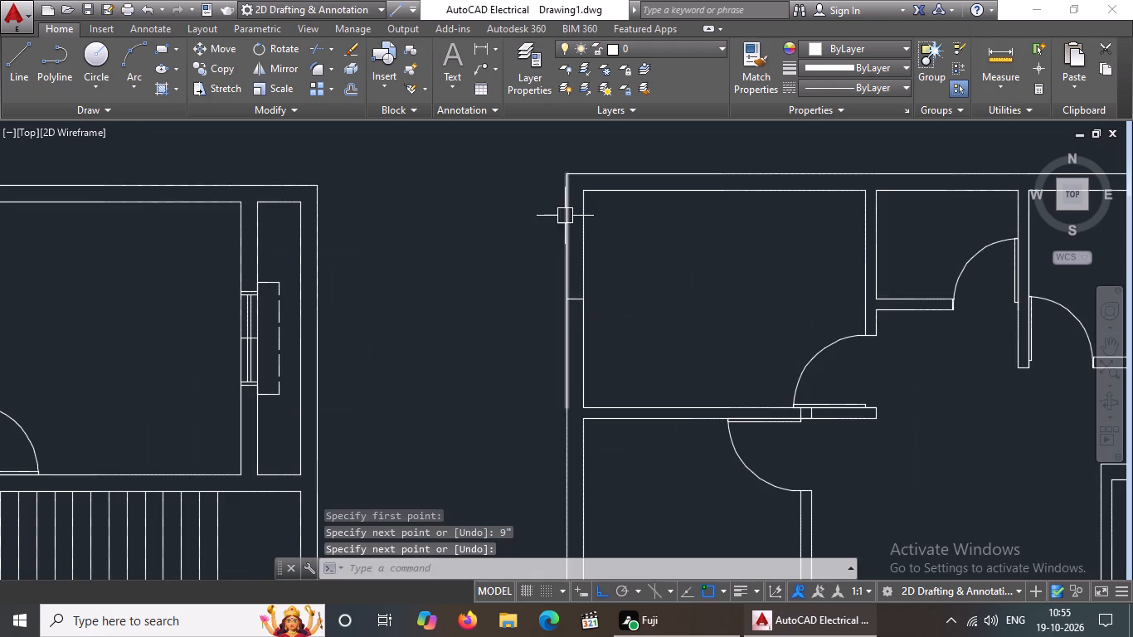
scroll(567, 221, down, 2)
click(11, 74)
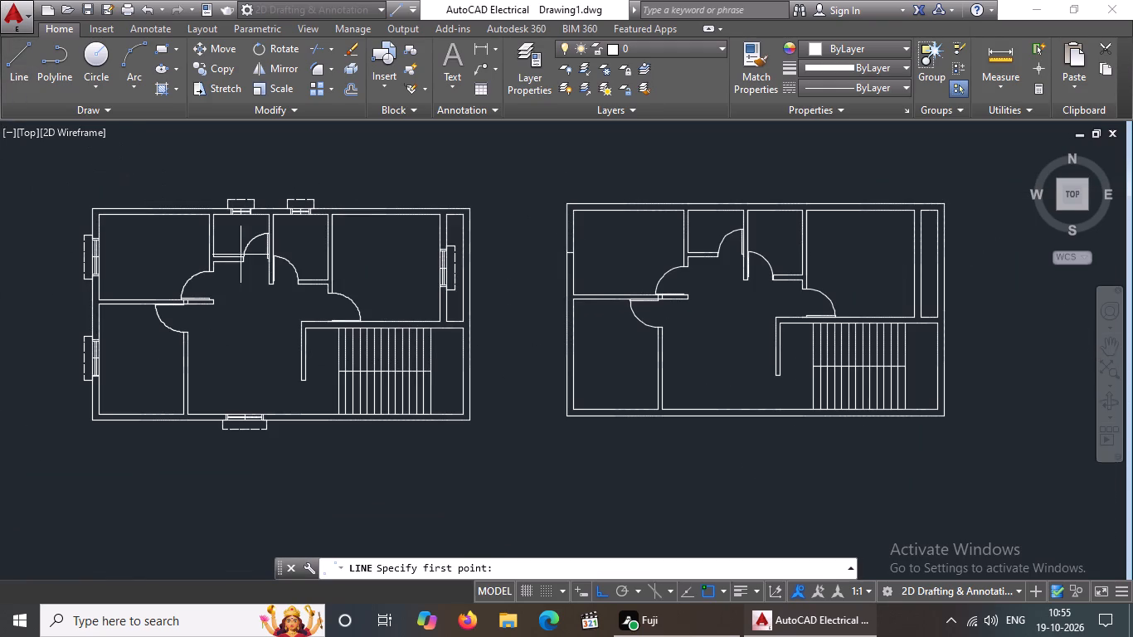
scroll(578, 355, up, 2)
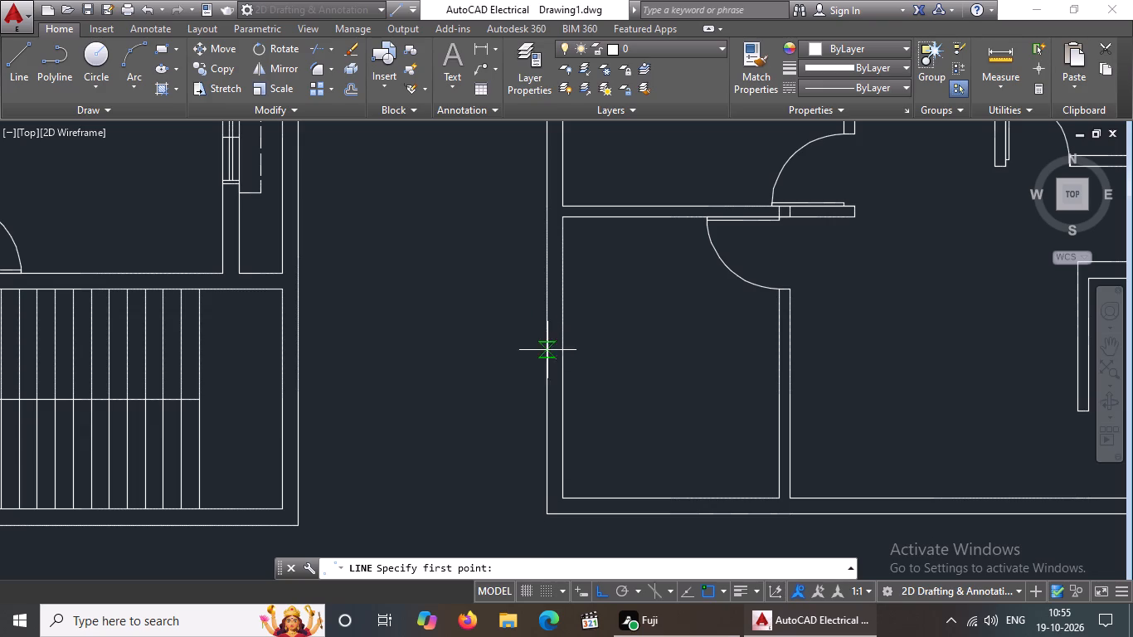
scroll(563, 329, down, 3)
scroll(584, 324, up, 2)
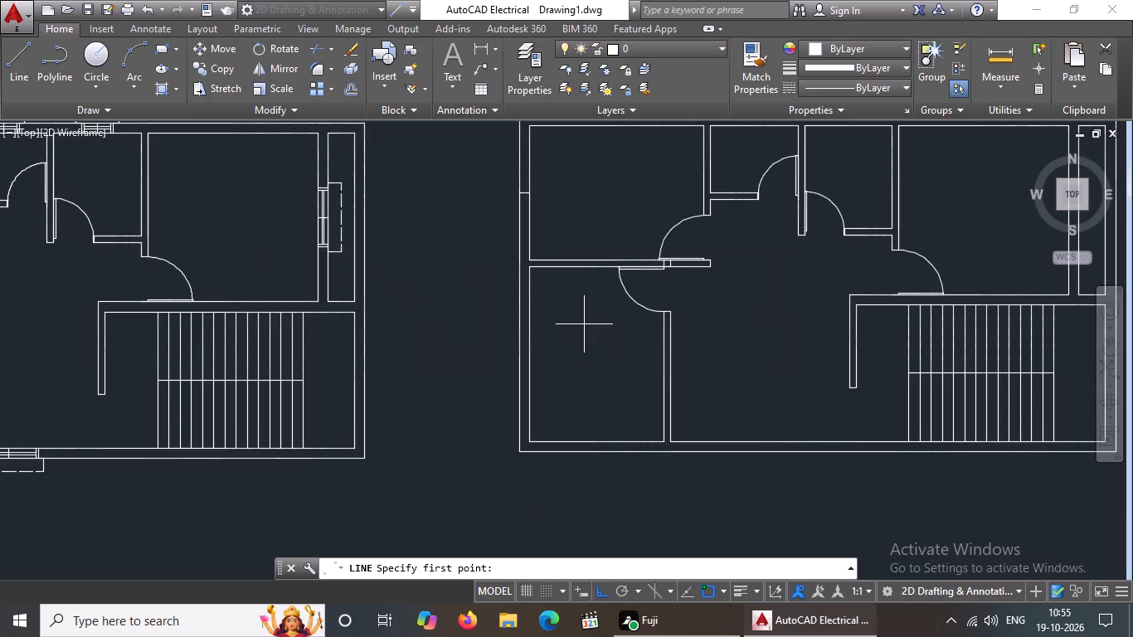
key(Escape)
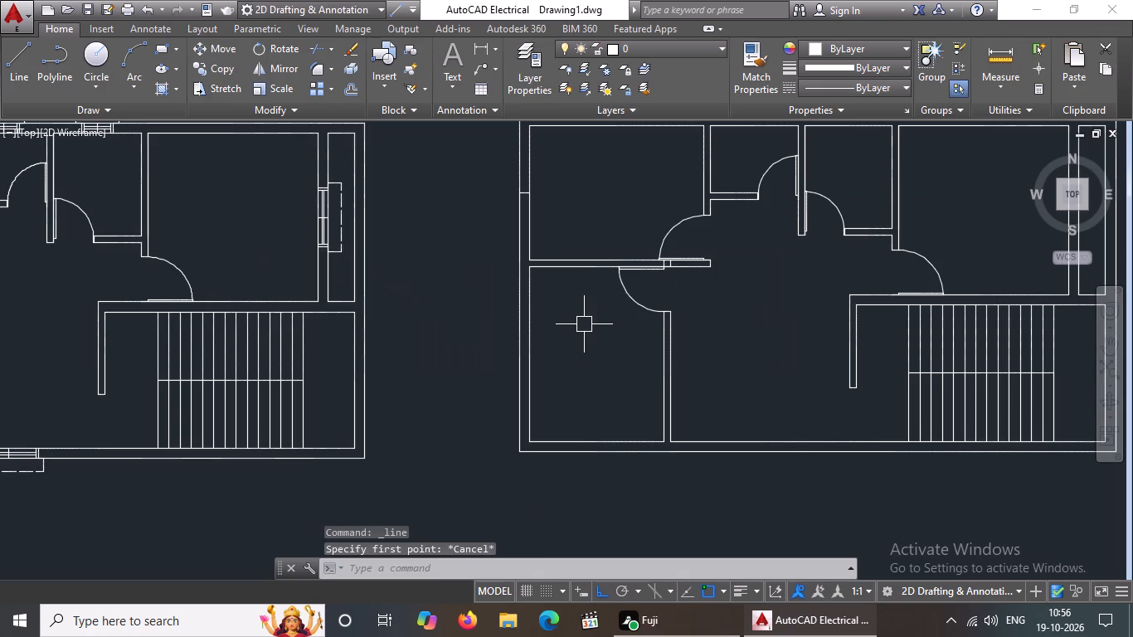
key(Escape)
Restrict the object snap modes to Endpoint, Midpoint and Center only.
text(os)
key(space)
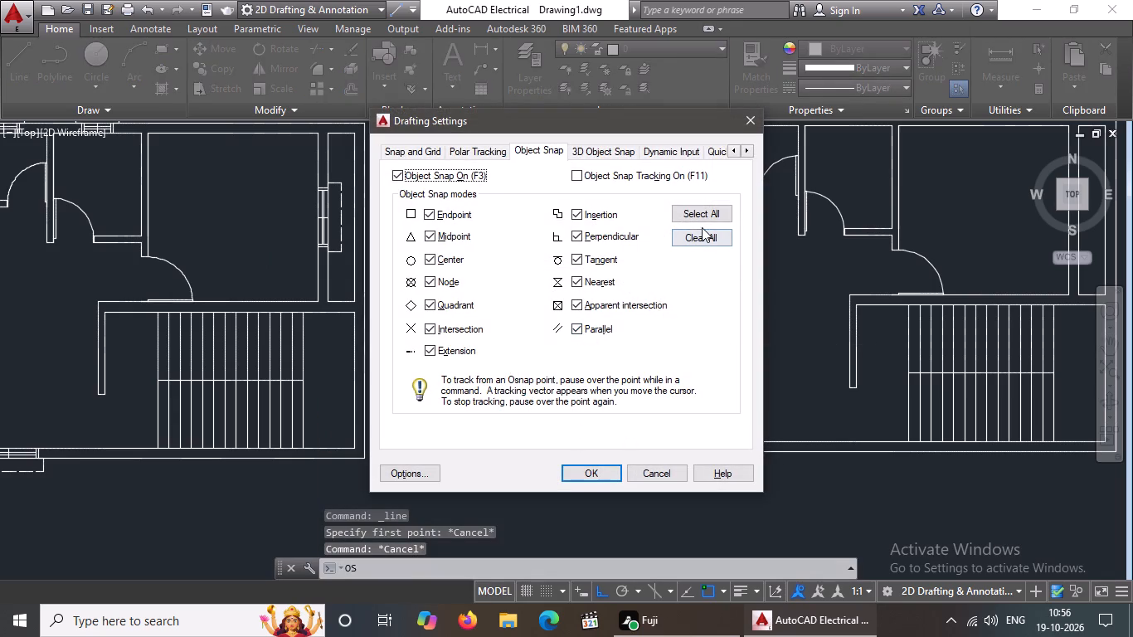
click(700, 233)
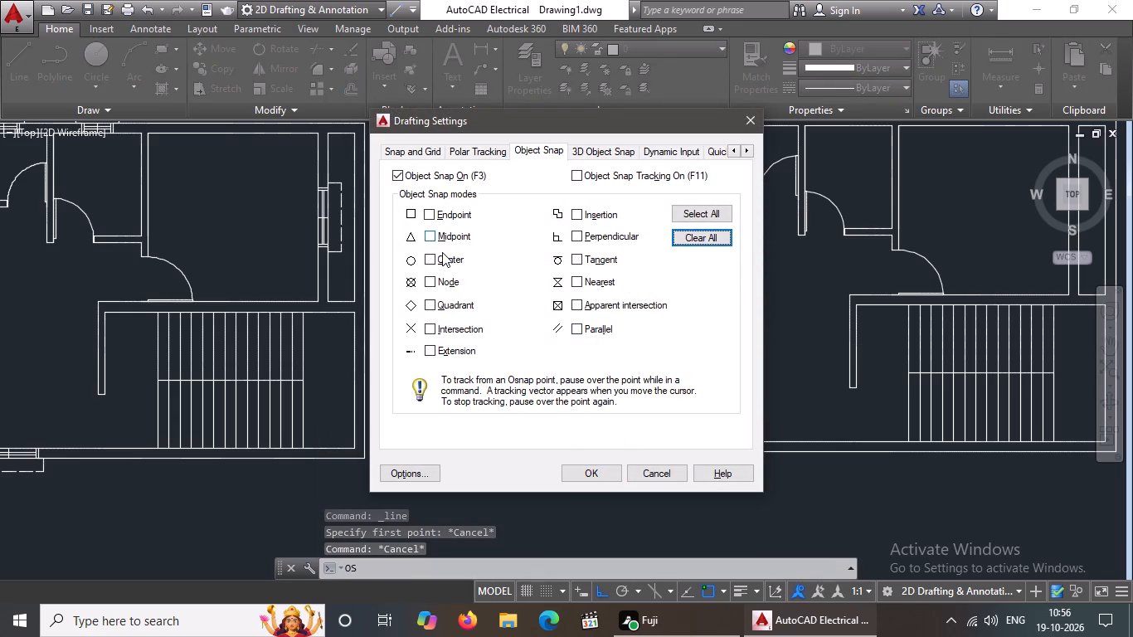
click(442, 254)
click(442, 235)
click(442, 212)
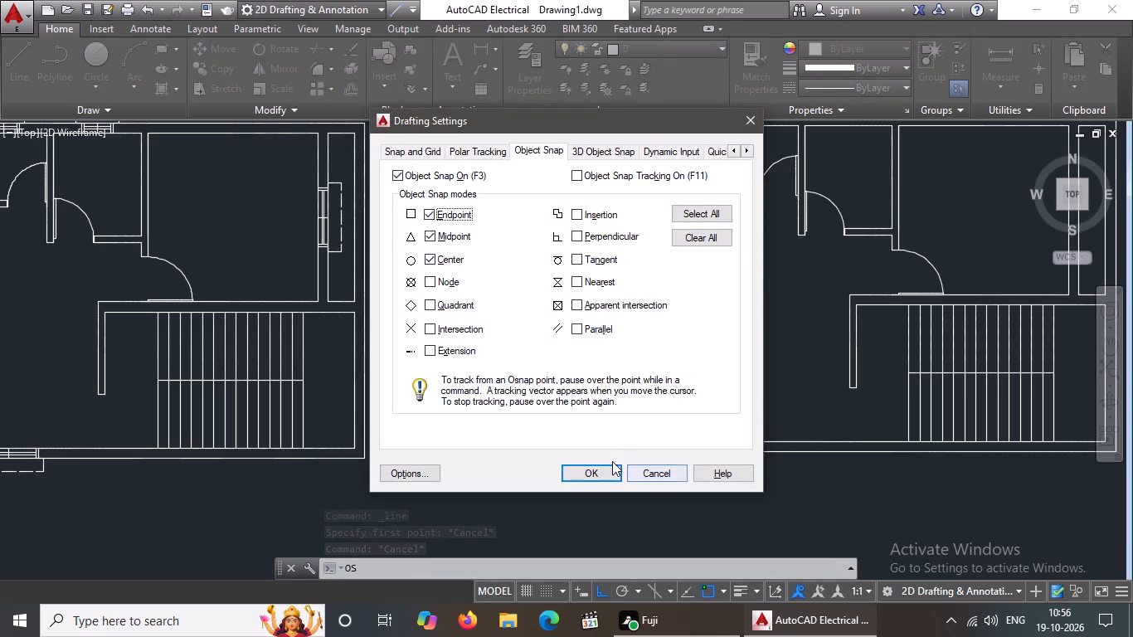
click(608, 464)
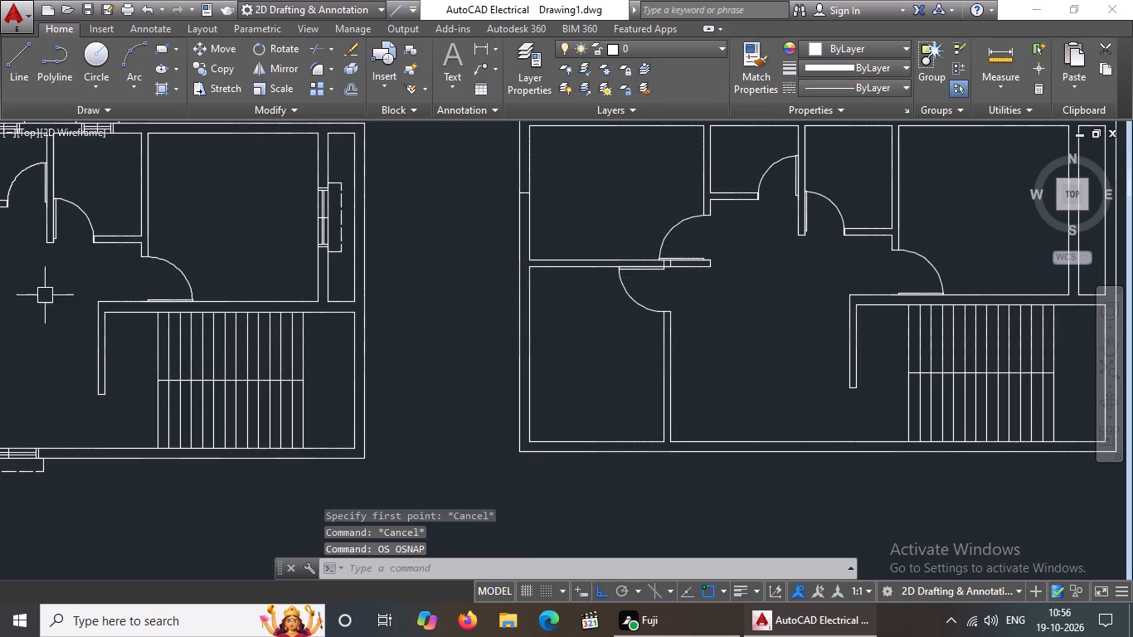
Draw a 9" line across the copied plan's left outer wall at the lower-left room, starting from the outer wall line's midpoint.
click(7, 61)
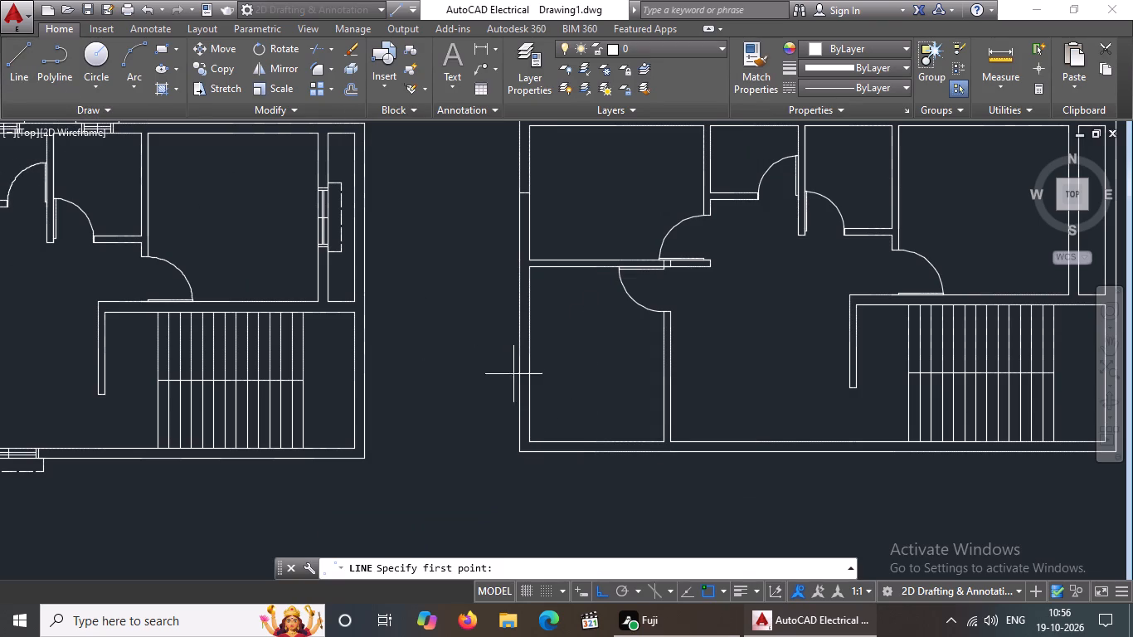
click(519, 352)
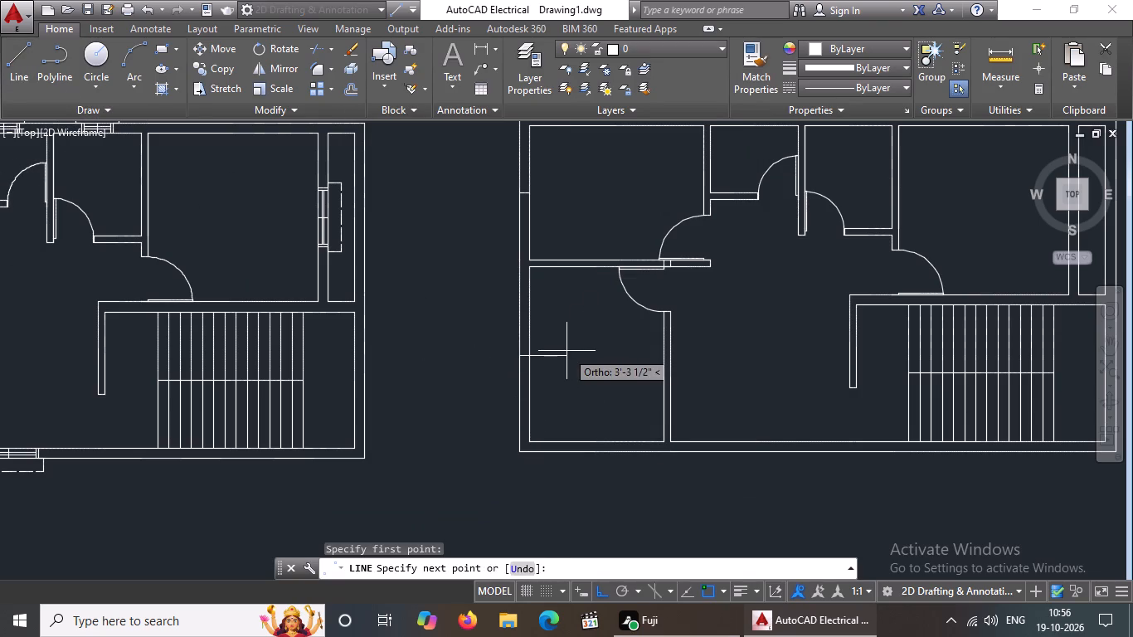
text(9")
key(Return)
key(Return)
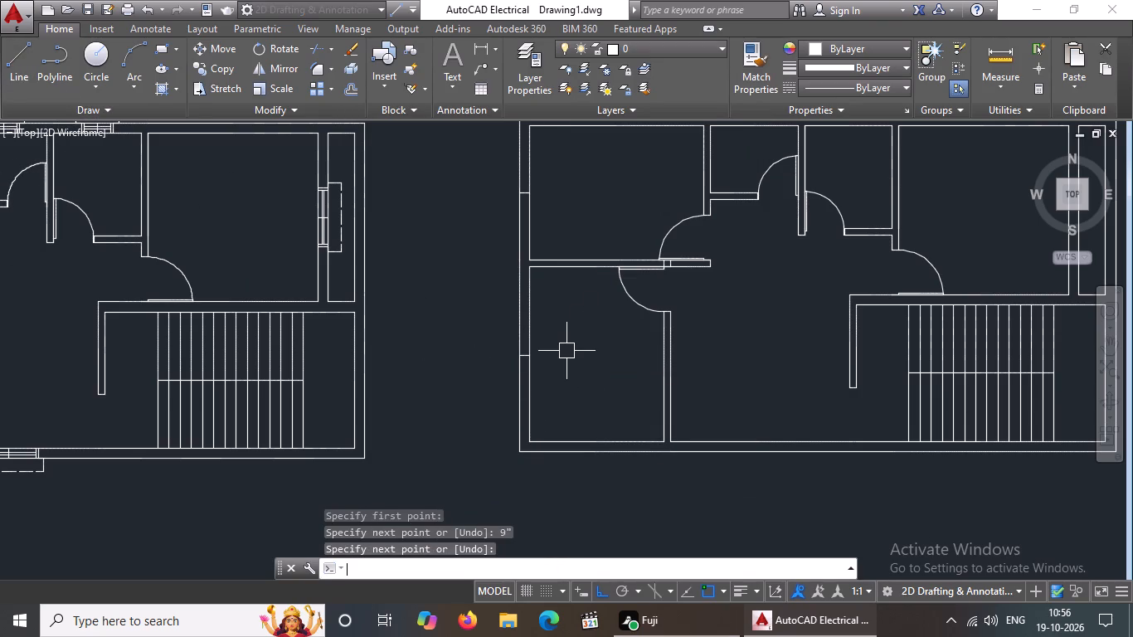
scroll(571, 364, down, 2)
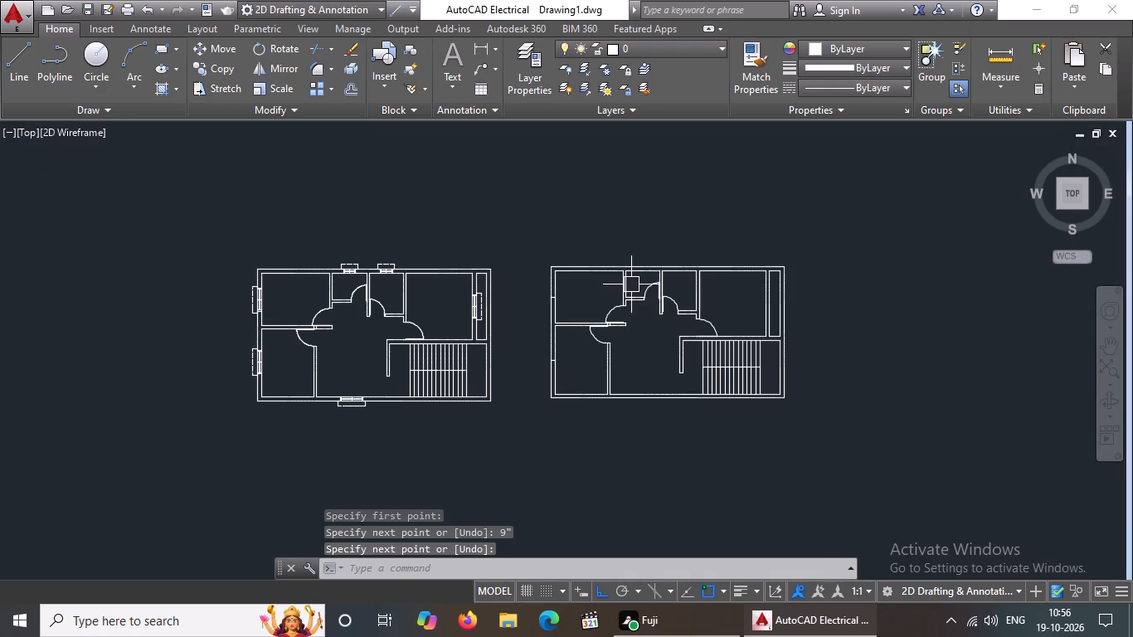
Draw a 9" line across the copied plan's top outer wall, from the midpoint of the first small room's inner wall line.
scroll(631, 283, up, 3)
click(23, 71)
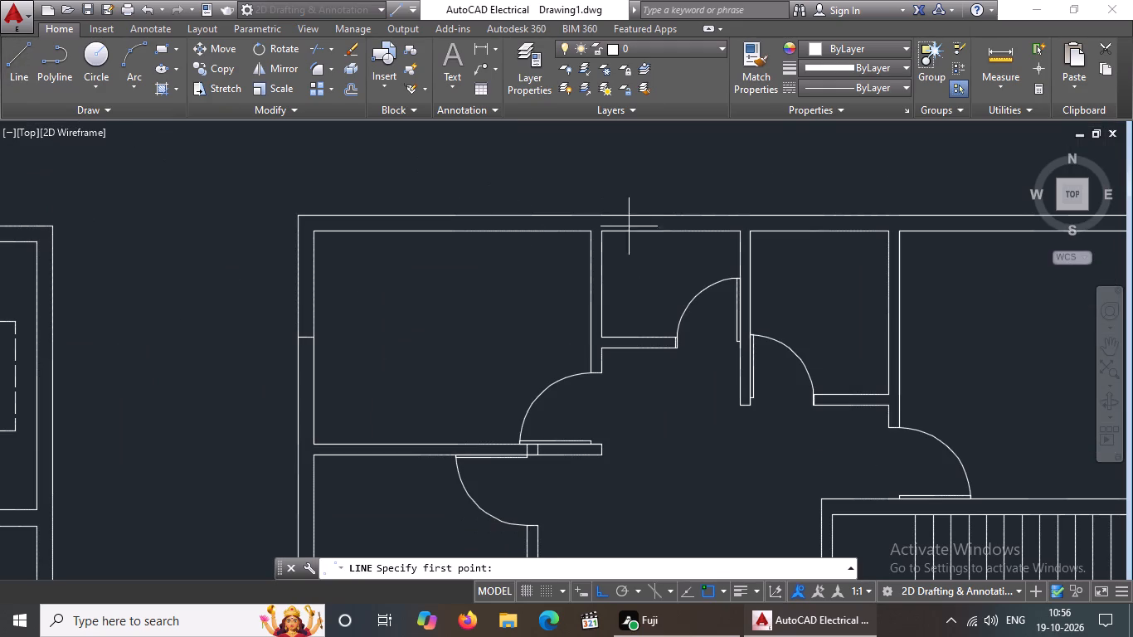
click(668, 231)
text(9")
key(Return)
key(Return)
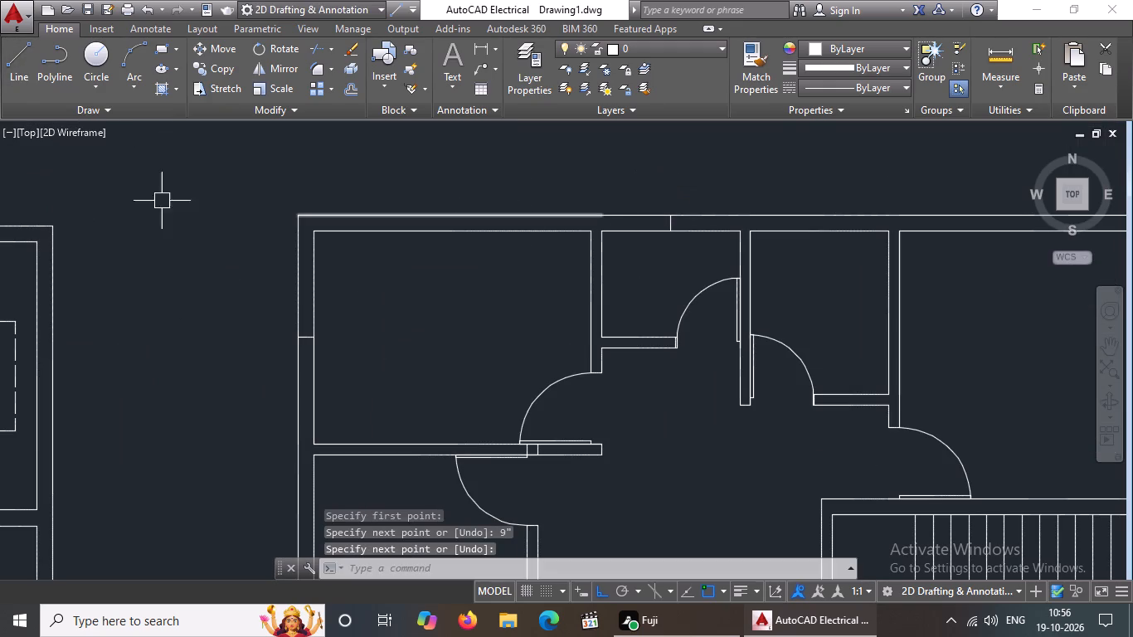
Draw a 9" line across the copied plan's top outer wall, from the midpoint of the second small room's inner wall line.
click(2, 59)
click(18, 79)
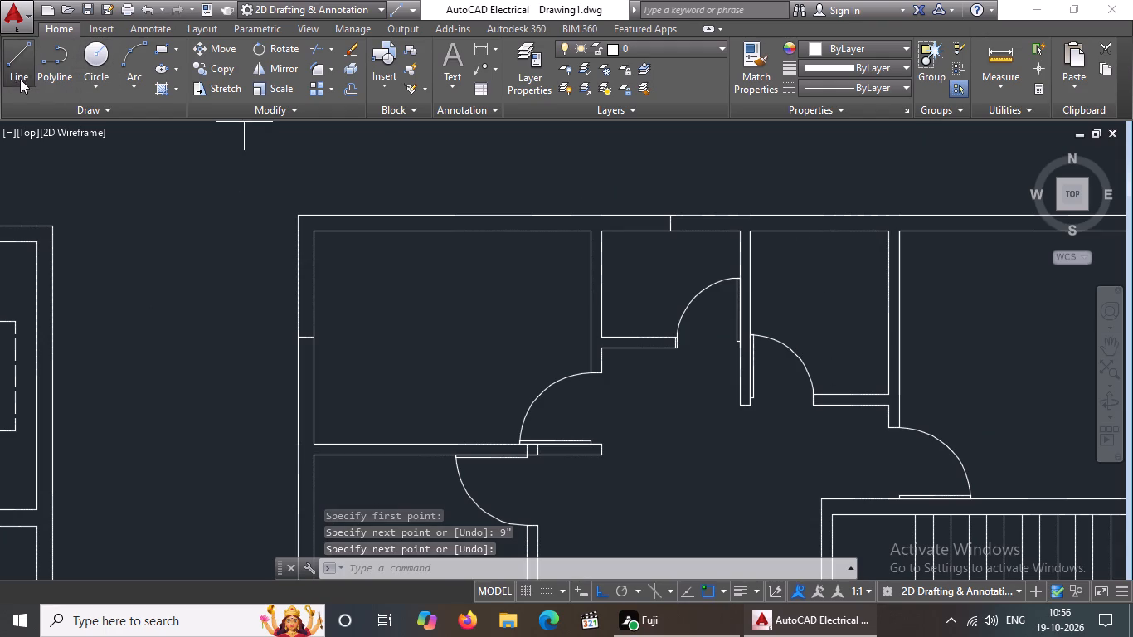
click(821, 231)
key(9)
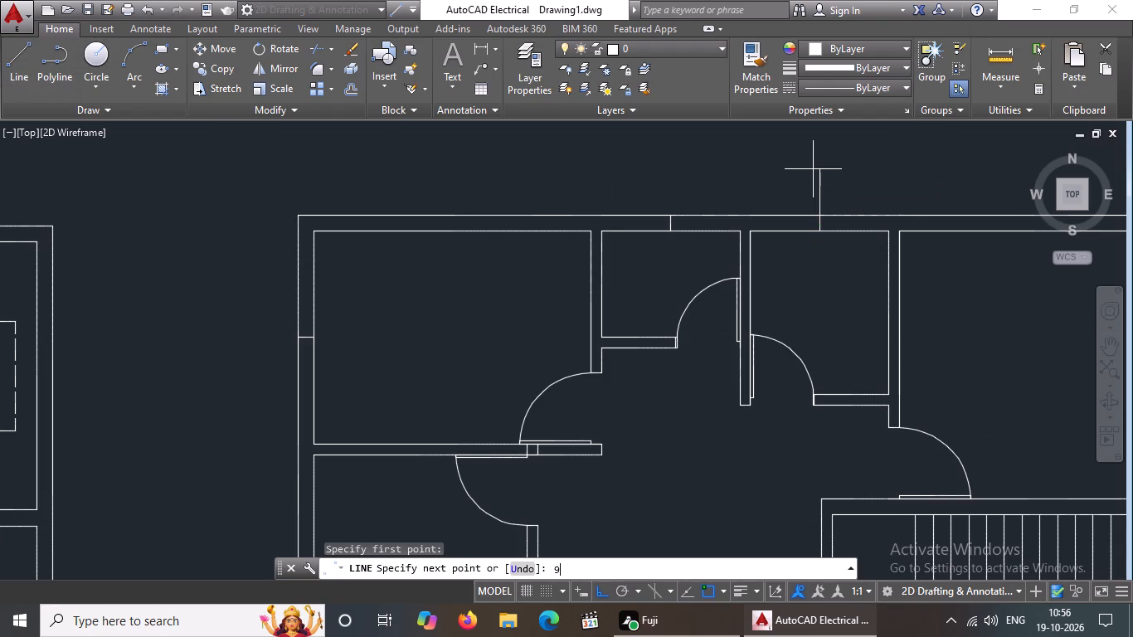
key(shift+quotedbl)
key(Return)
key(Return)
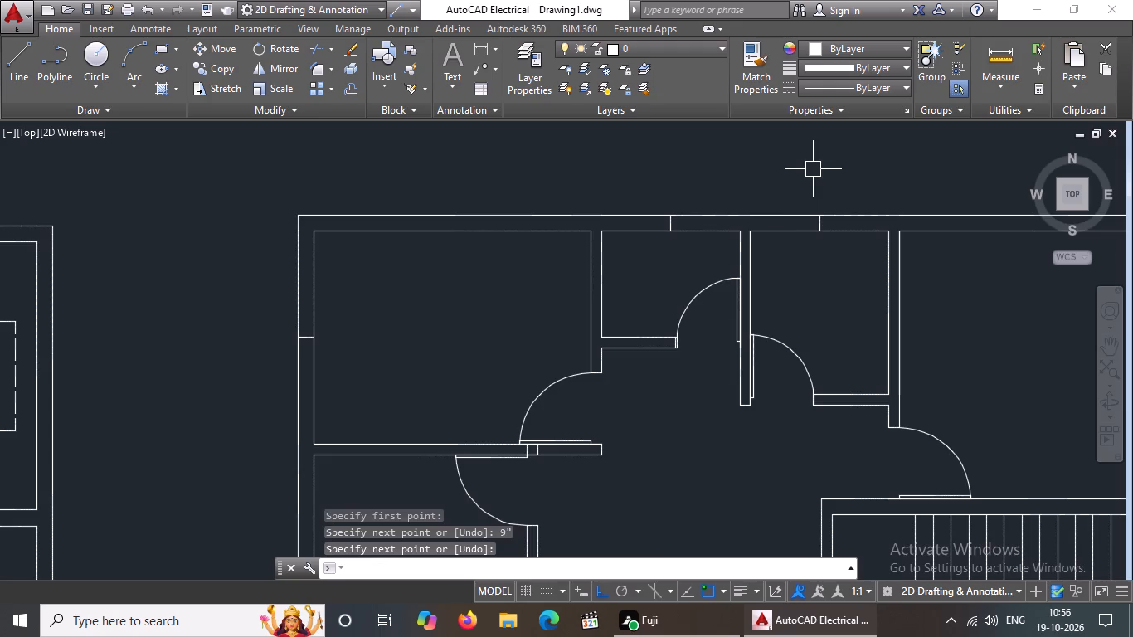
Draw a 9" line across the copied plan's bottom outer wall, from the midpoint of the central hall's inner wall line.
scroll(795, 225, down, 2)
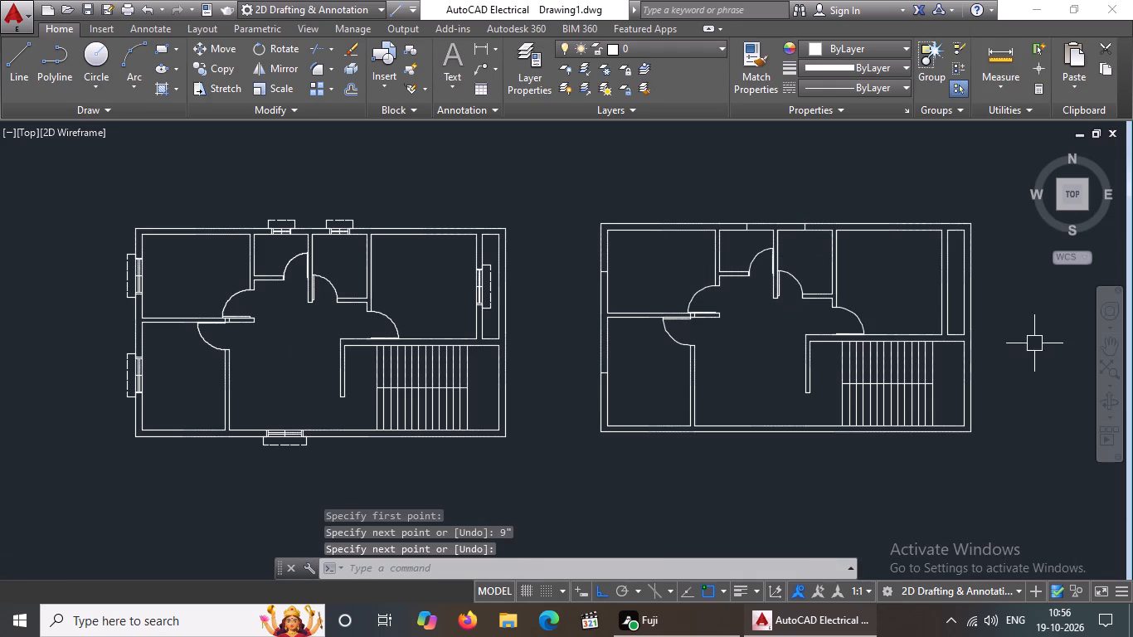
drag(9, 61, 12, 69)
click(756, 422)
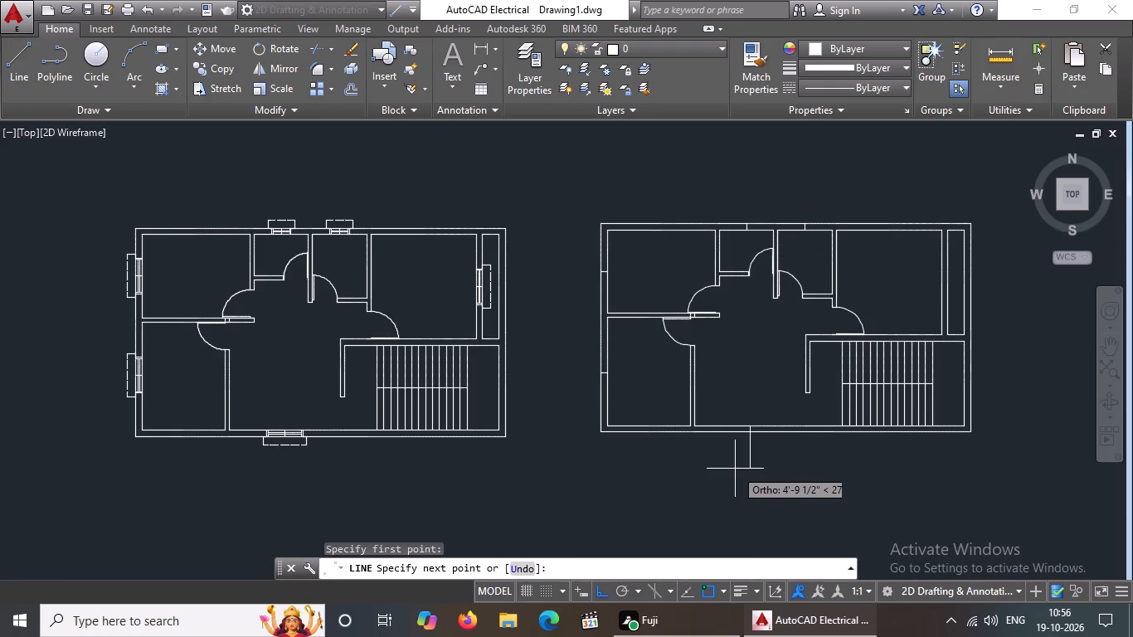
key(9)
key(shift+quotedbl)
key(Return)
key(Return)
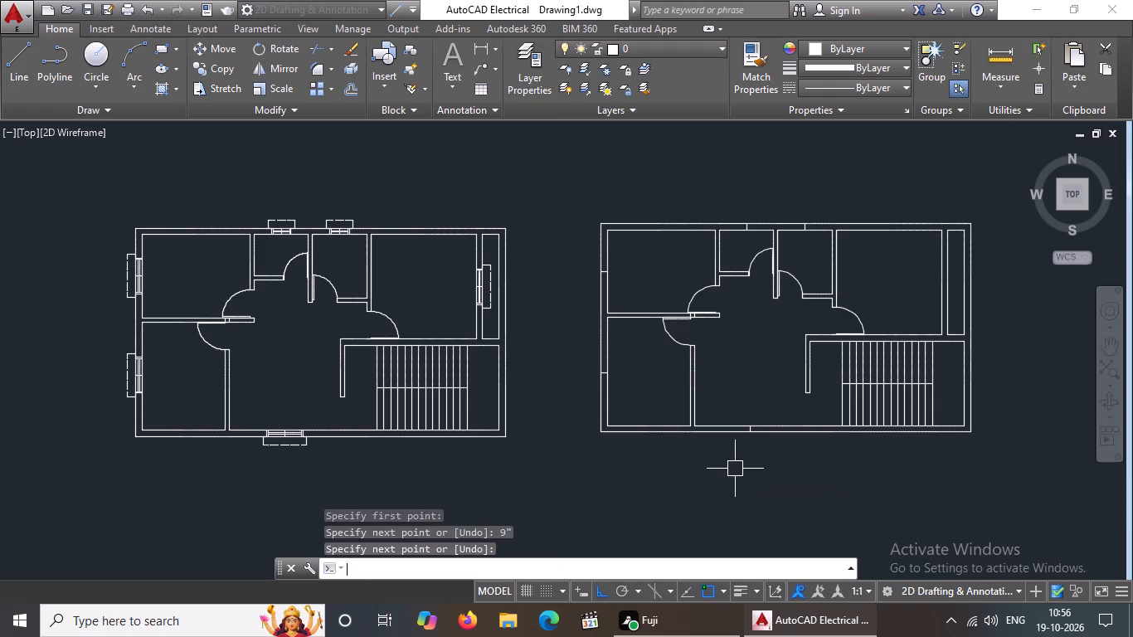
Draw a 9" line across the upper-right room's right wall in the copied plan, starting from the room-side wall line's midpoint.
click(7, 67)
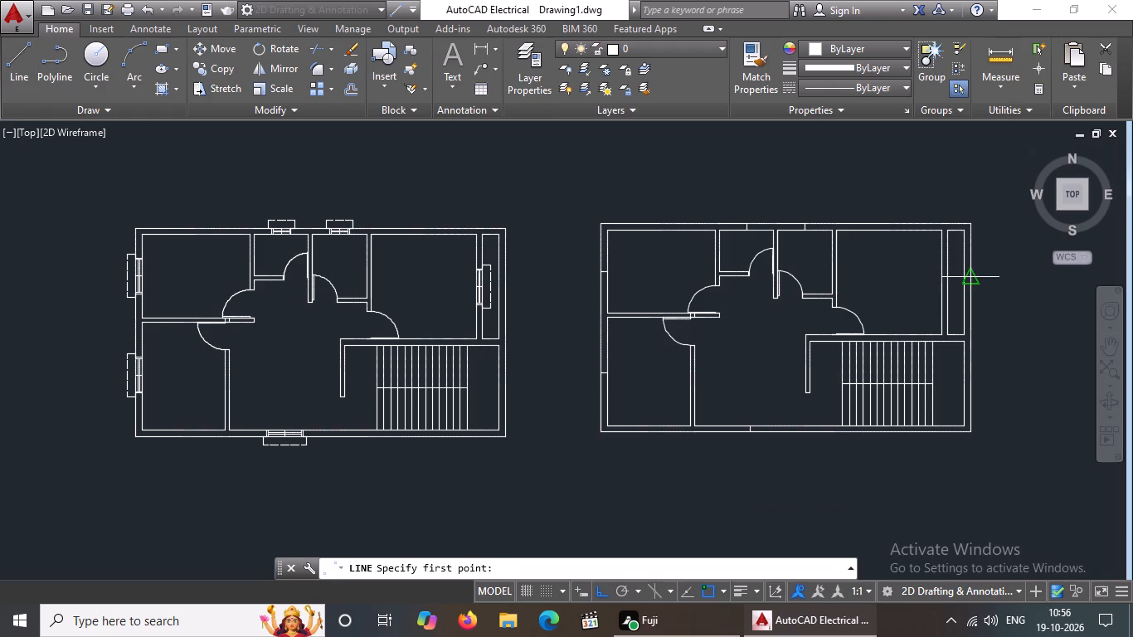
scroll(968, 275, up, 2)
drag(891, 299, 907, 297)
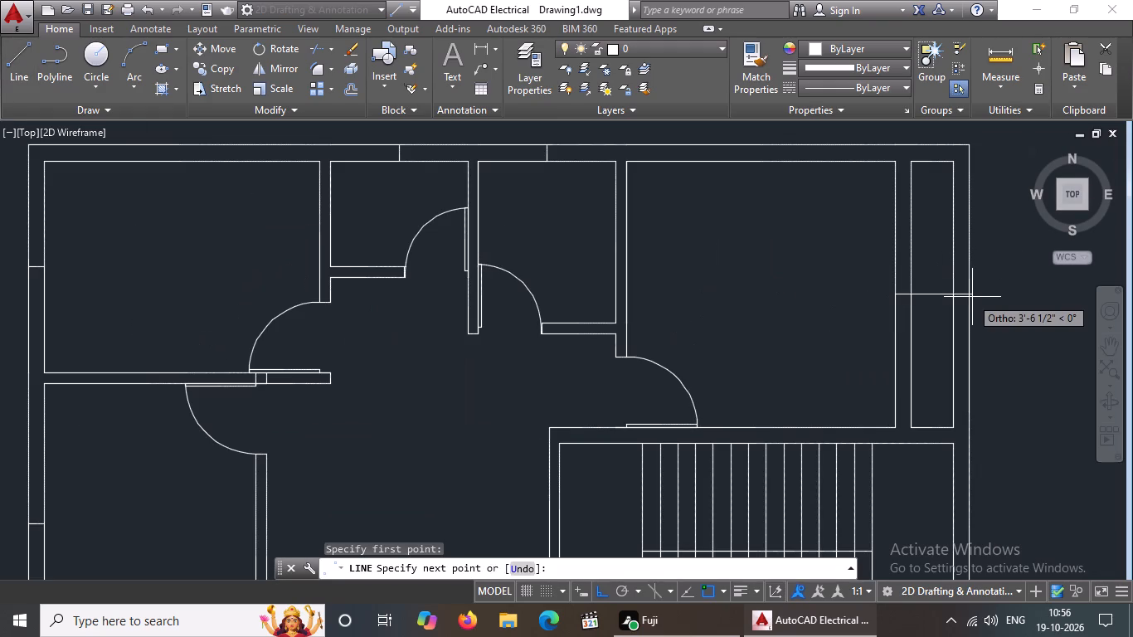
key(9)
key(shift+quotedbl)
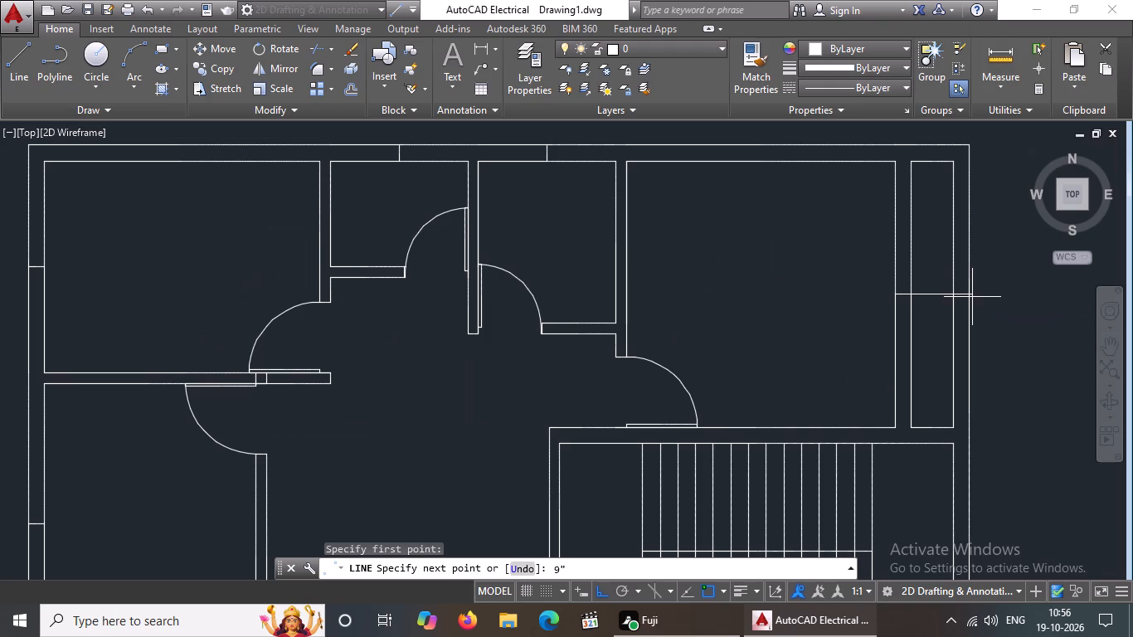
key(Return)
key(Return)
Offset the cross line in the first small room's top wall by 1' to both sides.
scroll(770, 276, down, 1)
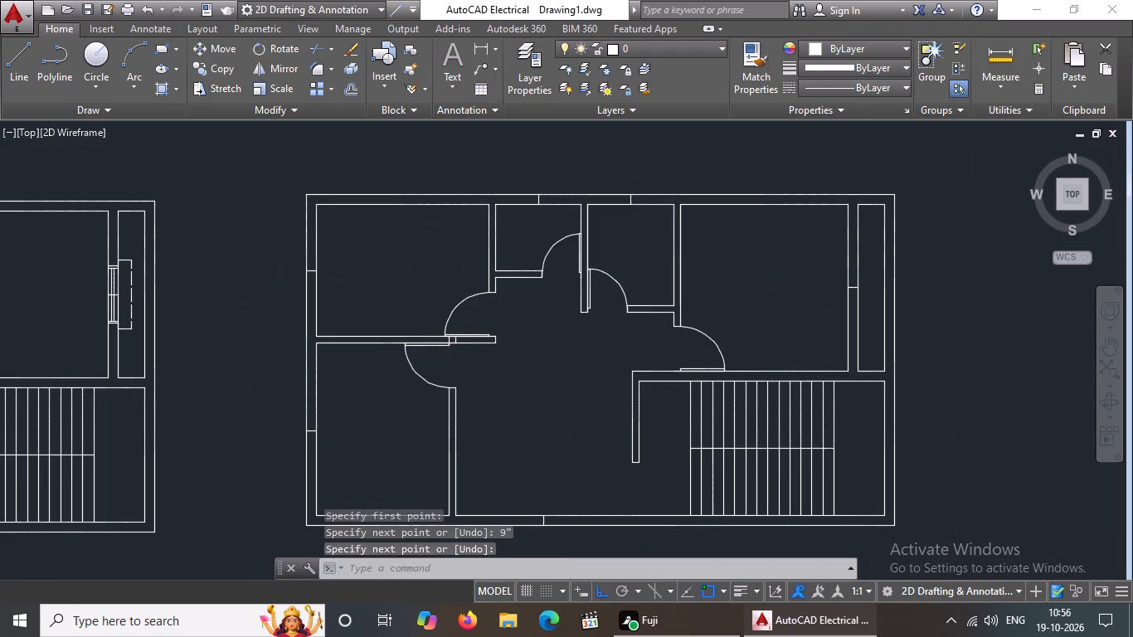
middle_drag(561, 369, 566, 351)
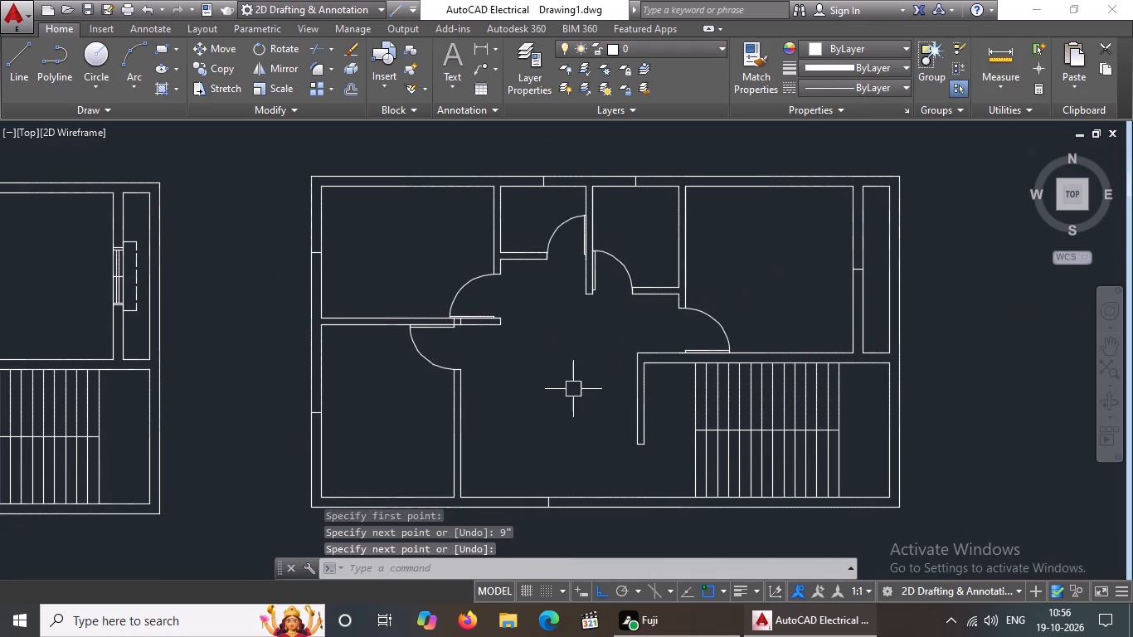
middle_drag(532, 200, 538, 284)
scroll(538, 283, up, 1)
key(Escape)
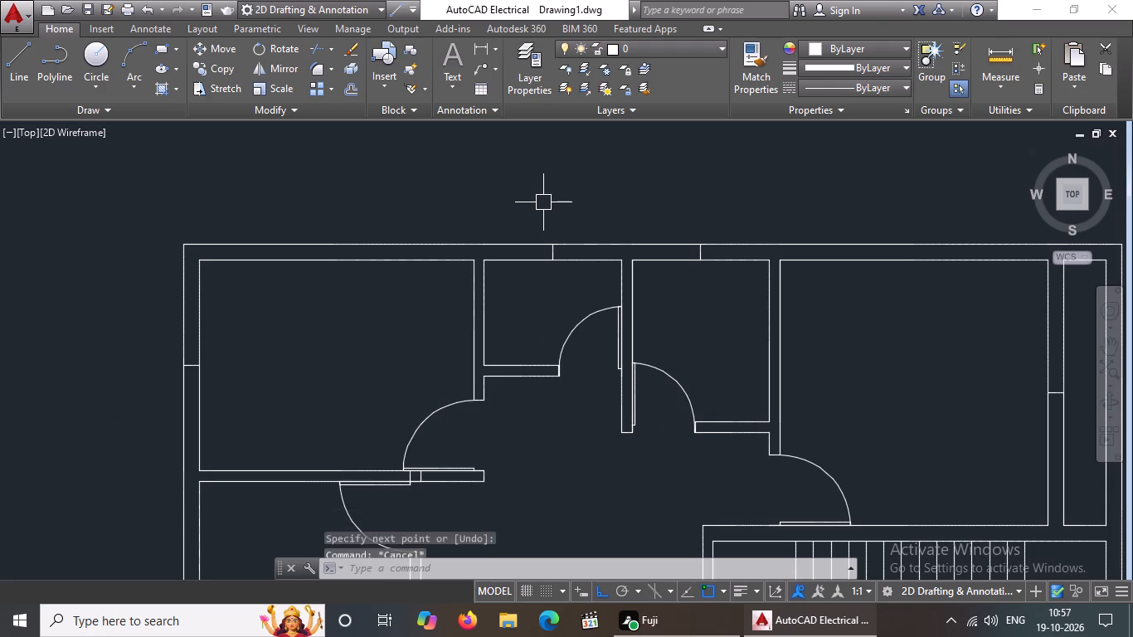
key(o)
key(Return)
text(1')
key(Return)
scroll(554, 261, up, 2)
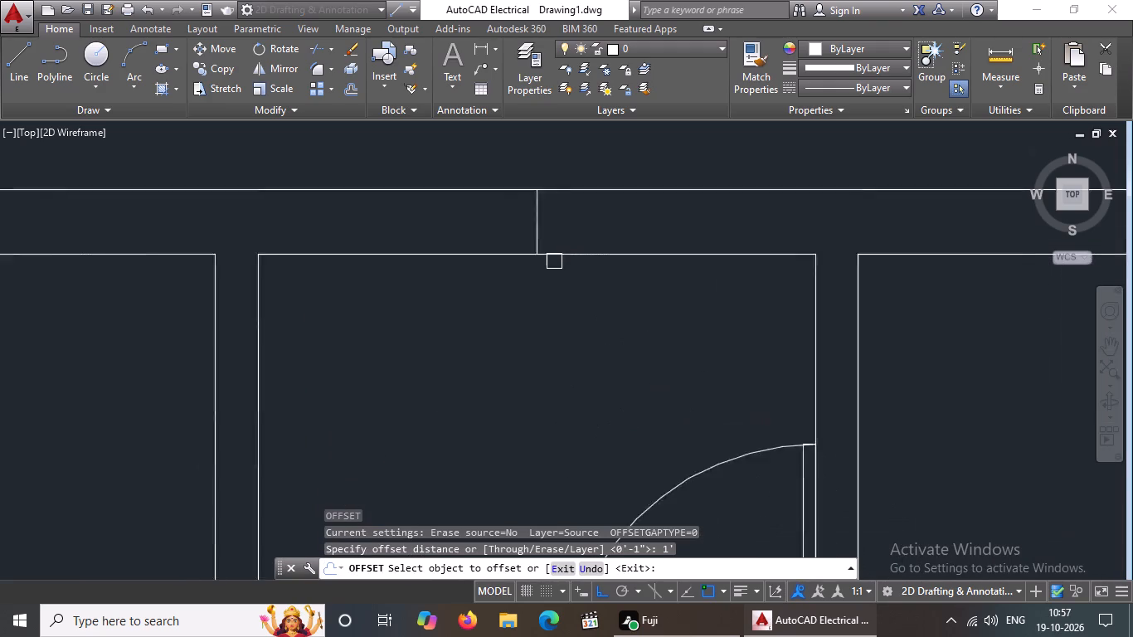
scroll(554, 261, up, 2)
click(527, 225)
drag(203, 187, 236, 178)
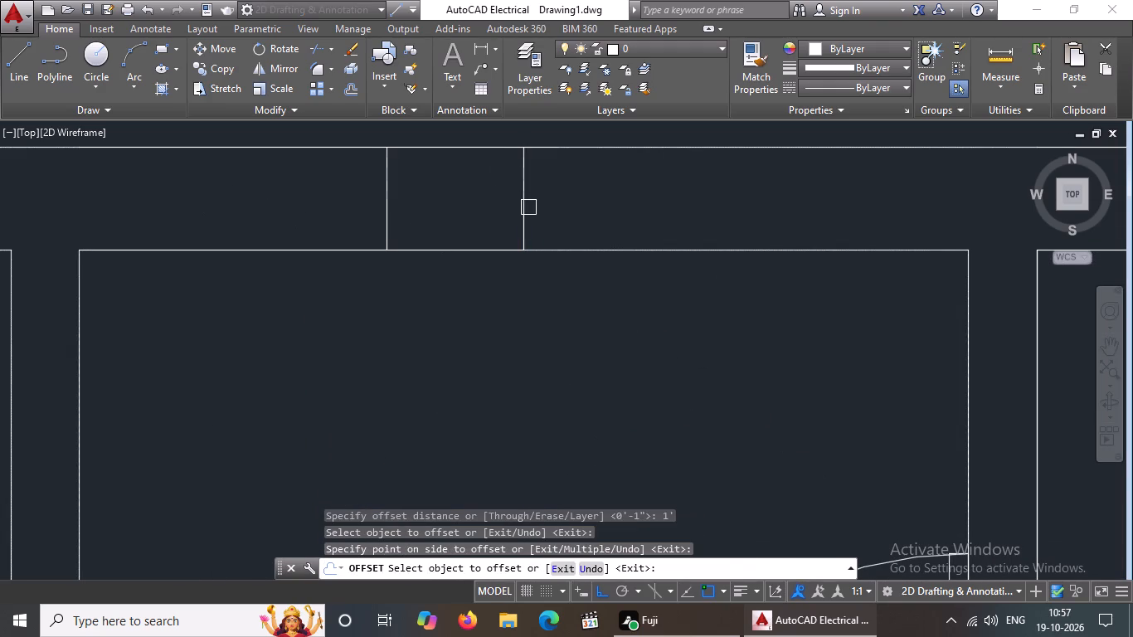
drag(528, 208, 569, 208)
click(667, 216)
Offset the cross line in the second small room's top wall by 1' to both sides.
scroll(675, 208, down, 3)
scroll(855, 201, up, 2)
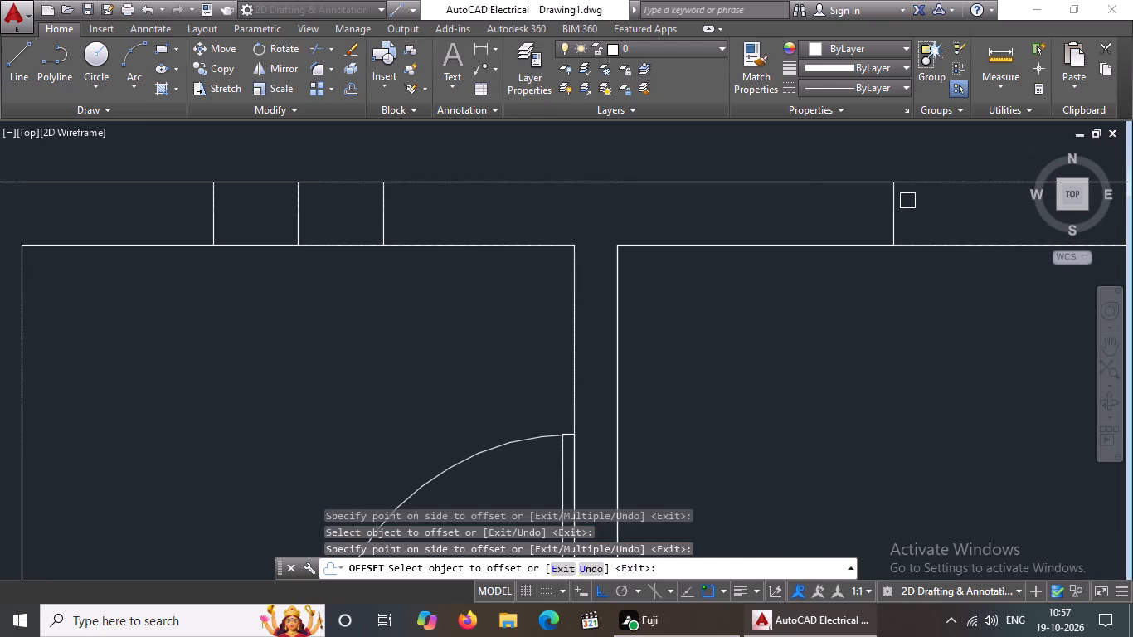
drag(892, 209, 853, 218)
drag(680, 230, 734, 231)
click(890, 217)
click(996, 212)
scroll(993, 213, down, 3)
scroll(513, 331, down, 3)
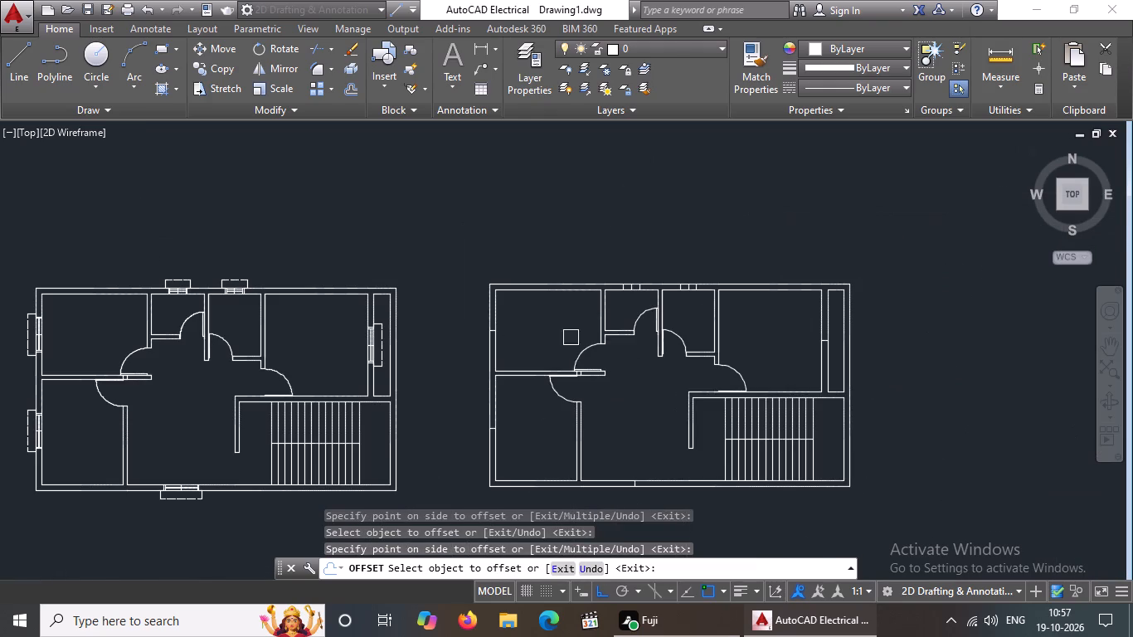
middle_drag(629, 367, 644, 282)
scroll(639, 326, up, 1)
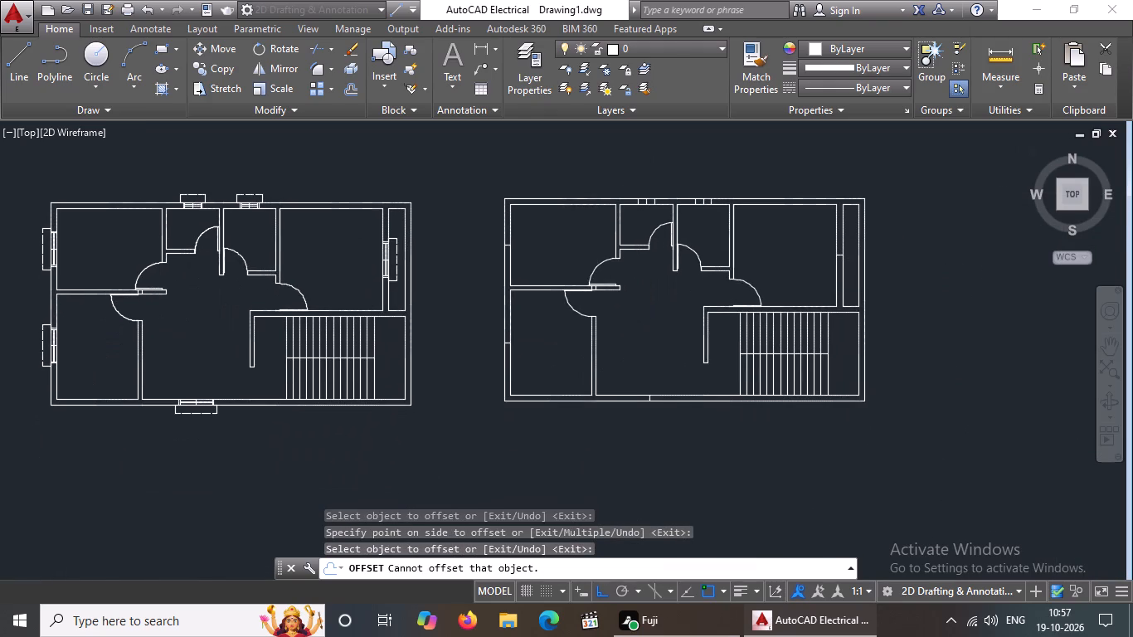
key(Escape)
Offset the cross line in the upper-left room's left wall by 2' upward and downward.
key(o)
key(Return)
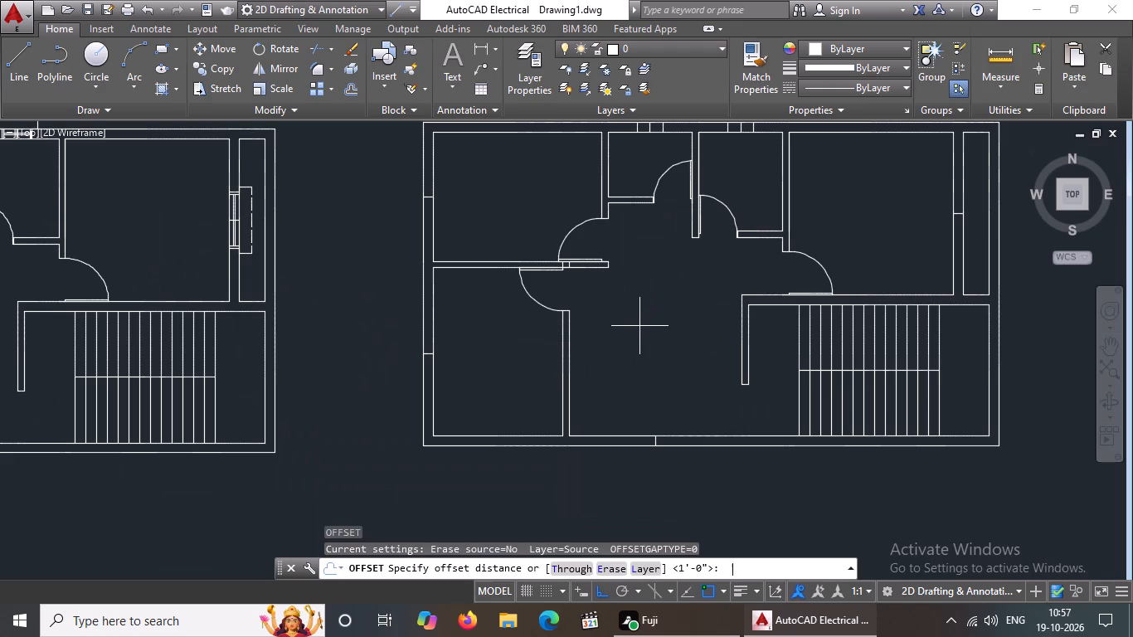
text(2')
key(Return)
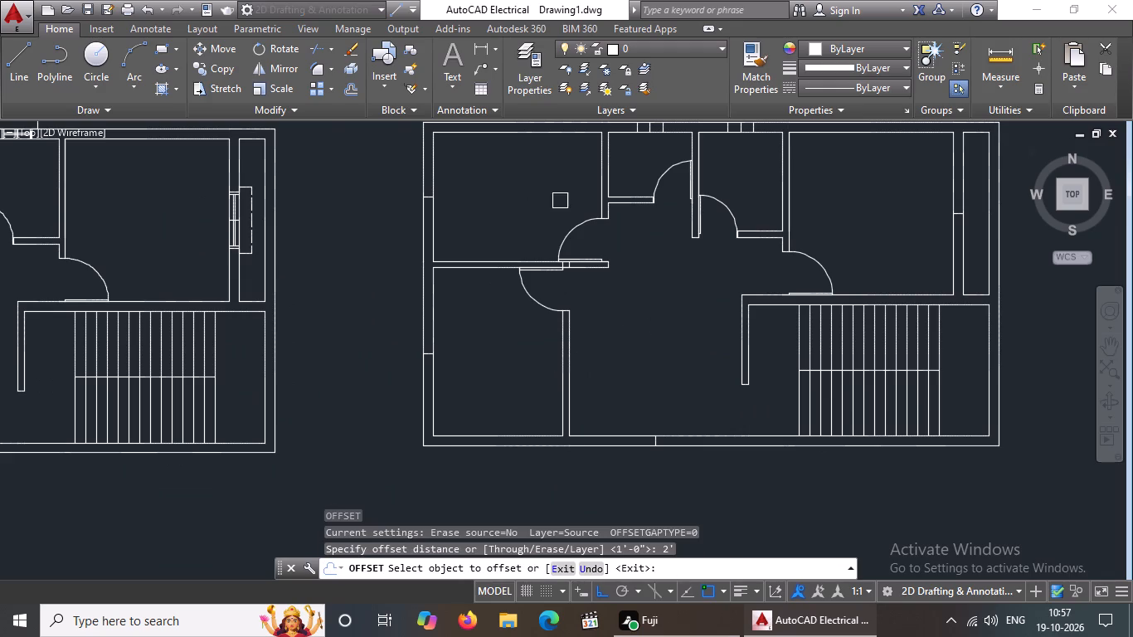
scroll(437, 156, up, 4)
click(365, 426)
click(352, 328)
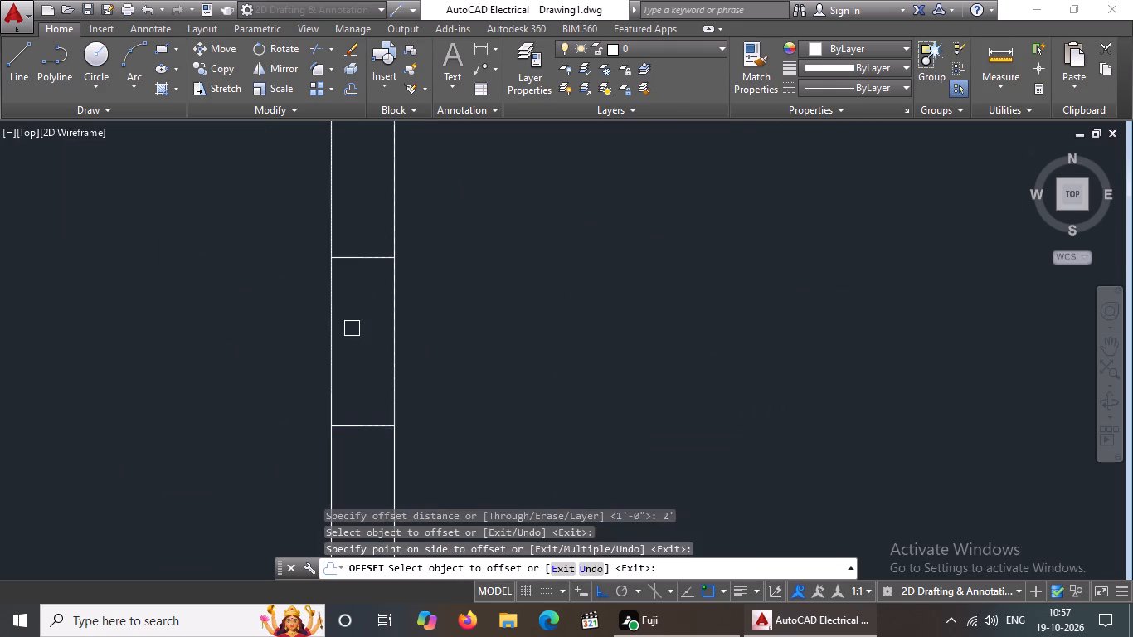
scroll(367, 338, down, 3)
scroll(374, 374, up, 3)
drag(345, 318, 352, 382)
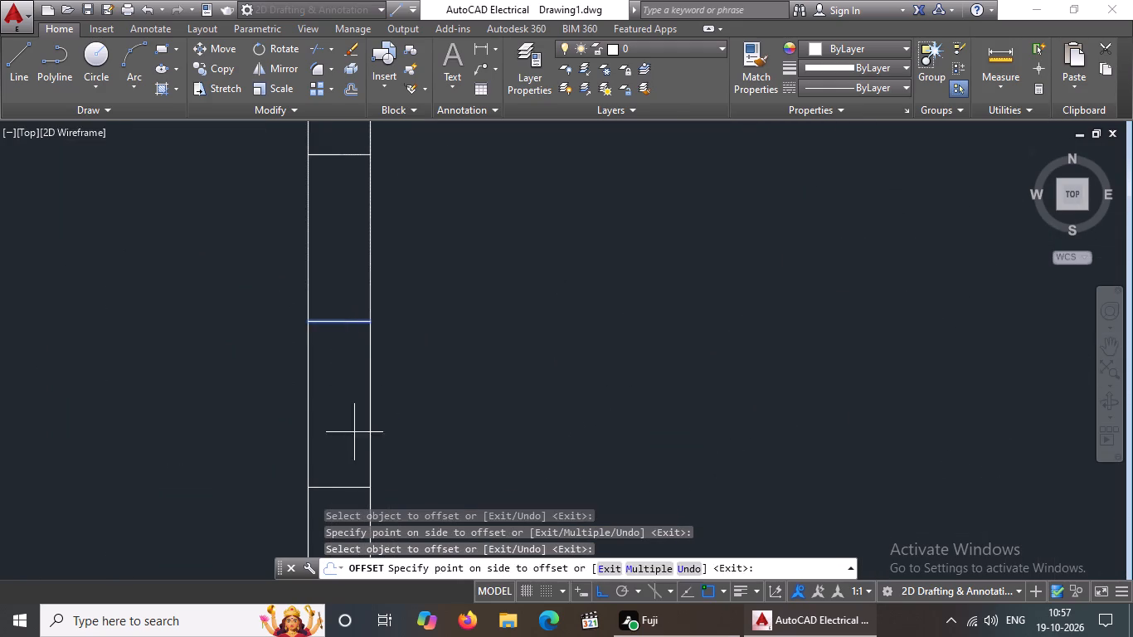
click(354, 432)
Offset the cross line in the lower-left room's left wall by 2' upward and downward.
scroll(419, 378, down, 5)
middle_drag(448, 385, 496, 284)
scroll(487, 362, up, 4)
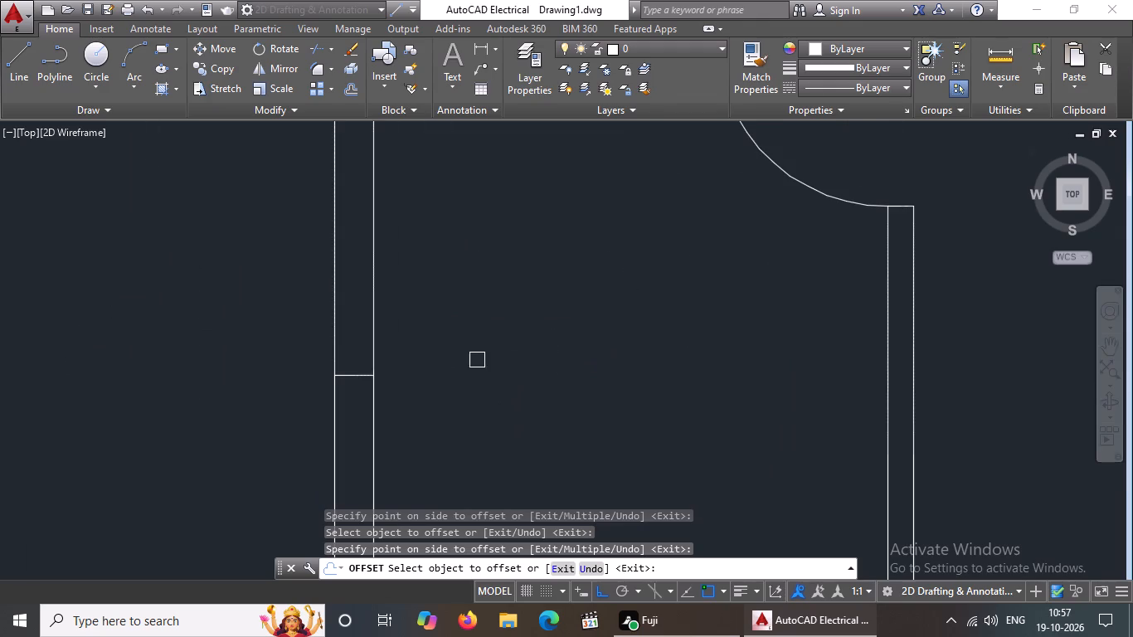
drag(354, 376, 356, 357)
drag(359, 258, 359, 291)
drag(359, 380, 359, 408)
click(362, 455)
Offset the cross line in the copied plan's bottom wall by 2' to both sides.
scroll(417, 390, down, 4)
scroll(557, 433, up, 6)
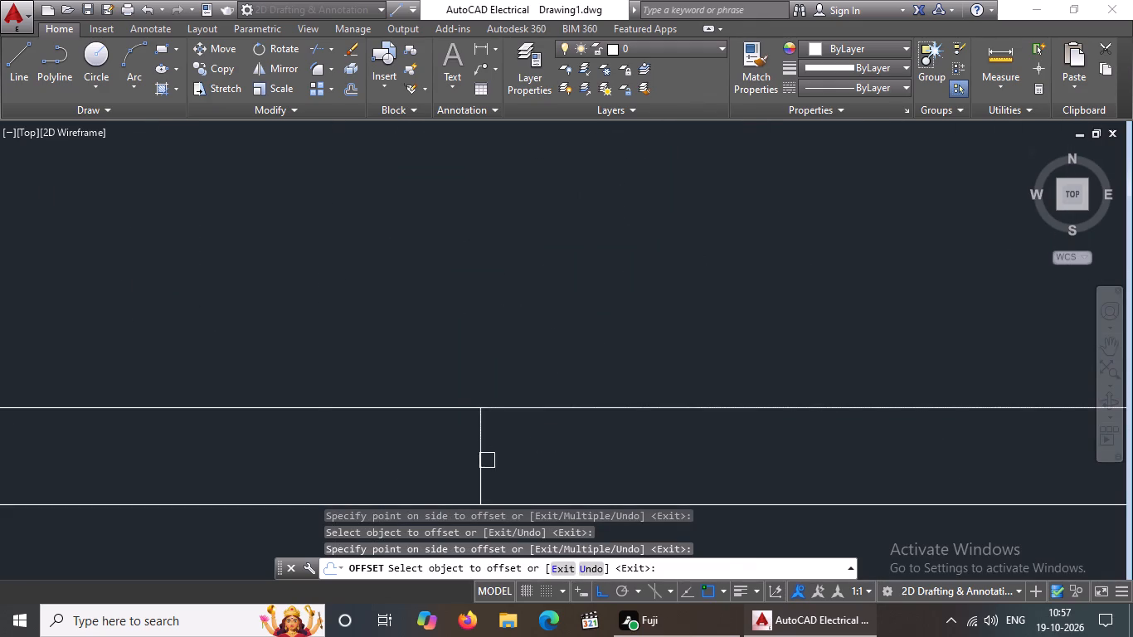
click(479, 462)
drag(309, 434, 366, 440)
drag(474, 469, 567, 450)
click(623, 450)
Offset the cross line in the upper-right room's right wall by 2' upward and downward.
scroll(635, 432, down, 4)
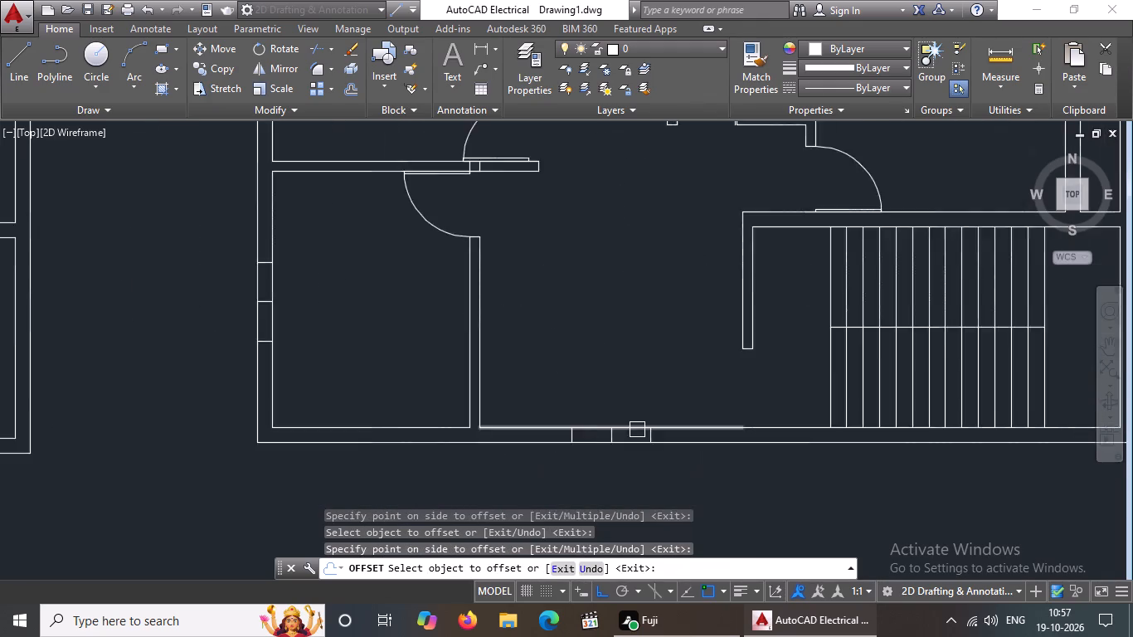
scroll(638, 428, down, 1)
scroll(926, 187, up, 3)
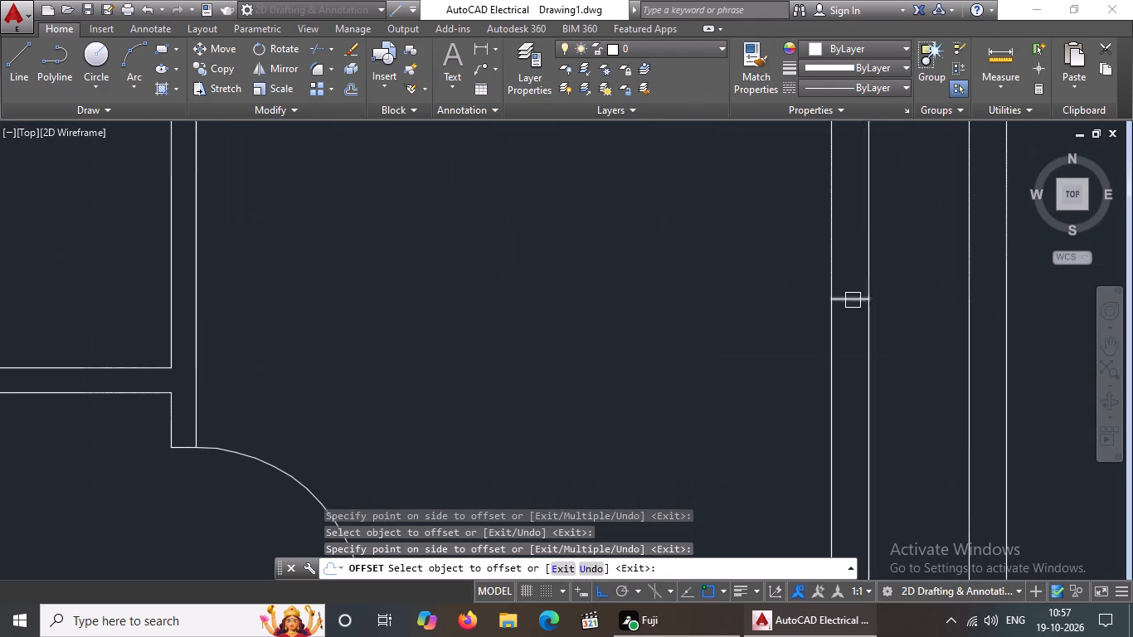
click(853, 300)
click(826, 193)
click(847, 304)
click(862, 387)
scroll(875, 354, down, 3)
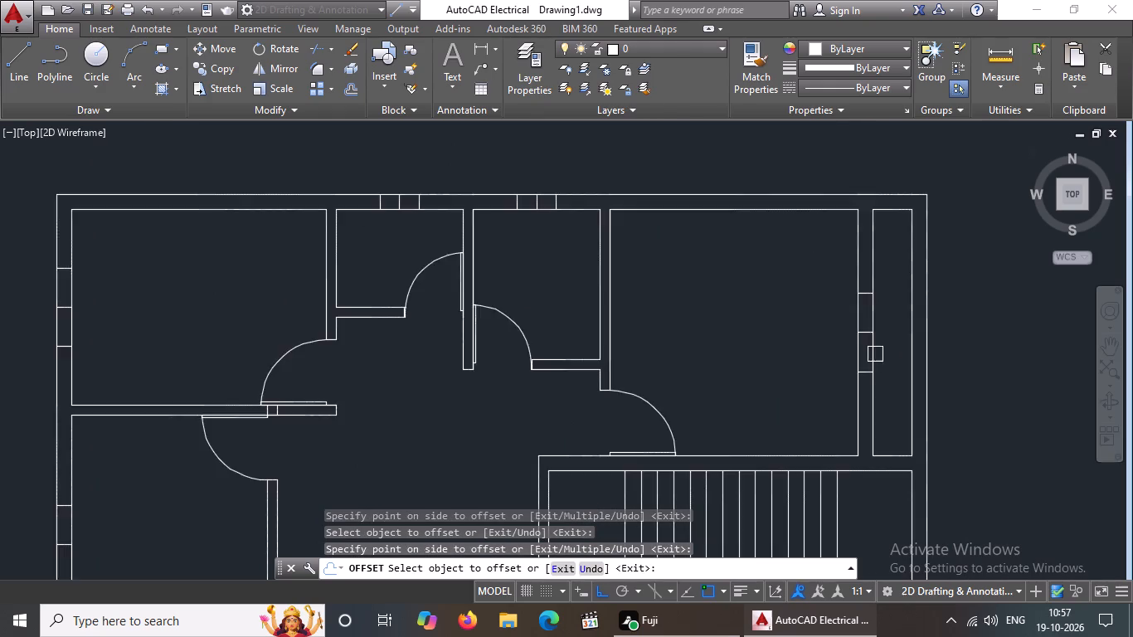
key(Escape)
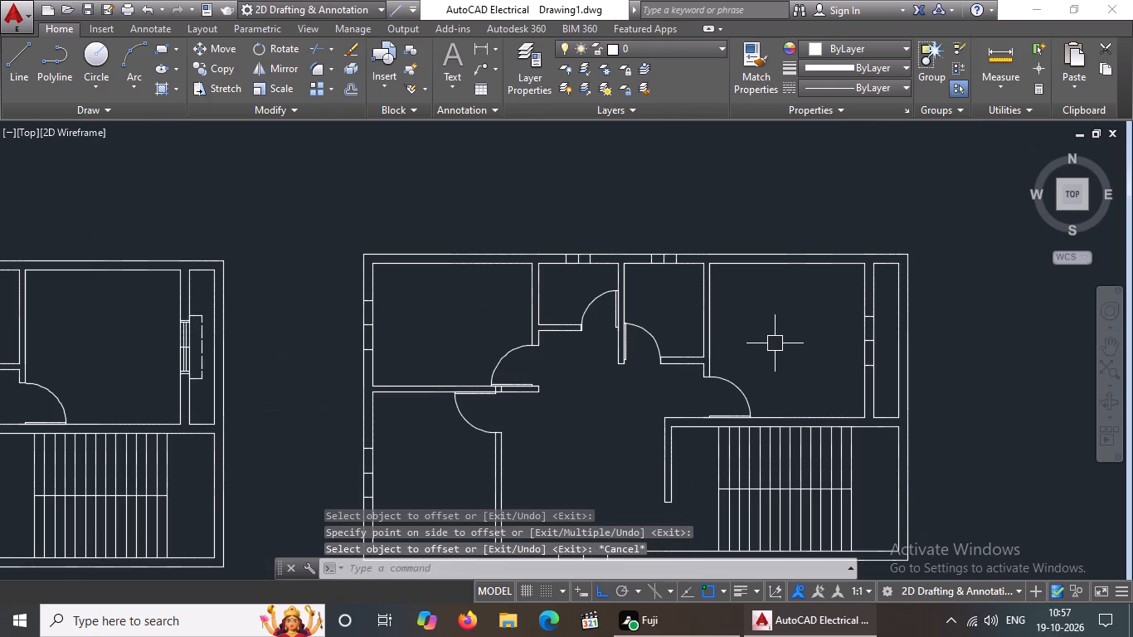
Draw a centre line through the upper-right room's right-wall window, joining the midpoints of its two outer cross lines.
key(l)
key(Return)
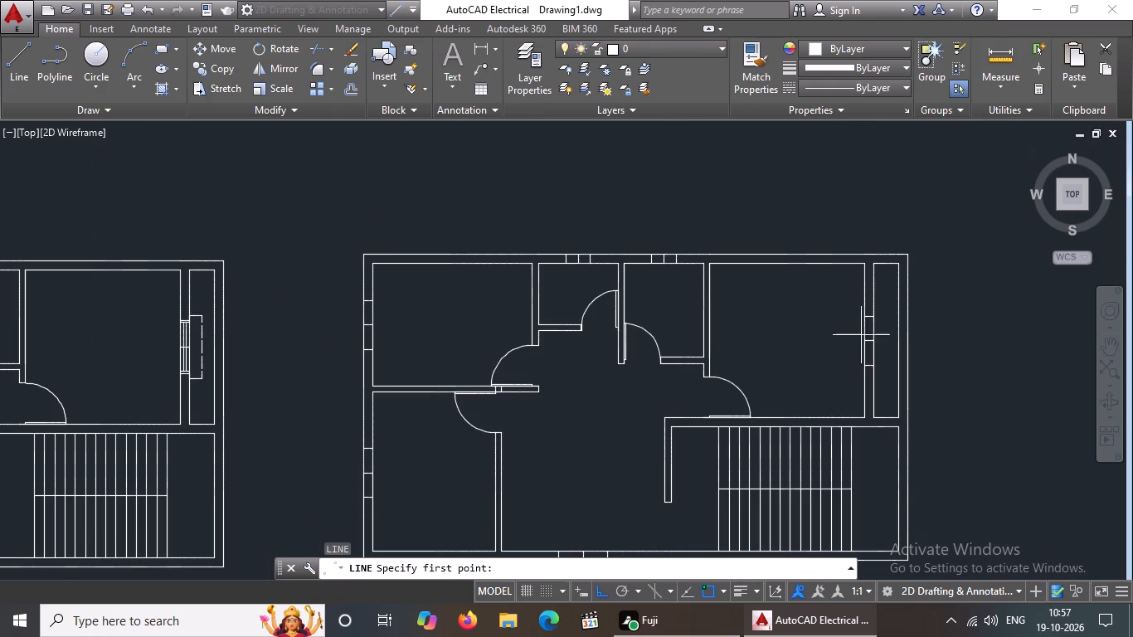
scroll(868, 335, up, 2)
drag(873, 281, 873, 285)
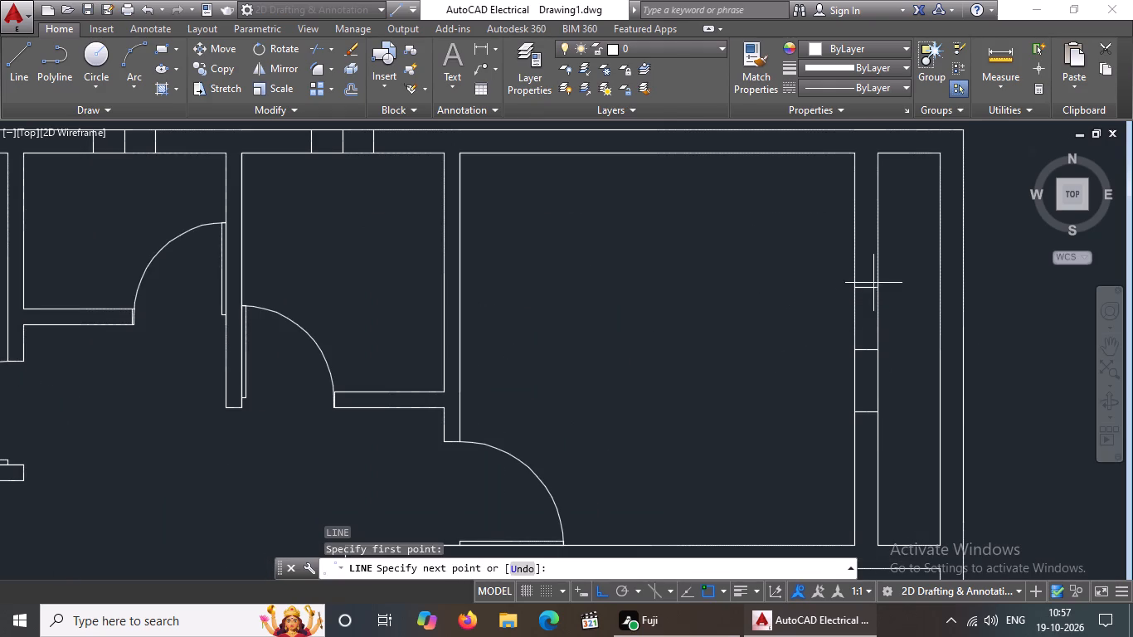
drag(873, 285, 873, 293)
drag(869, 413, 891, 418)
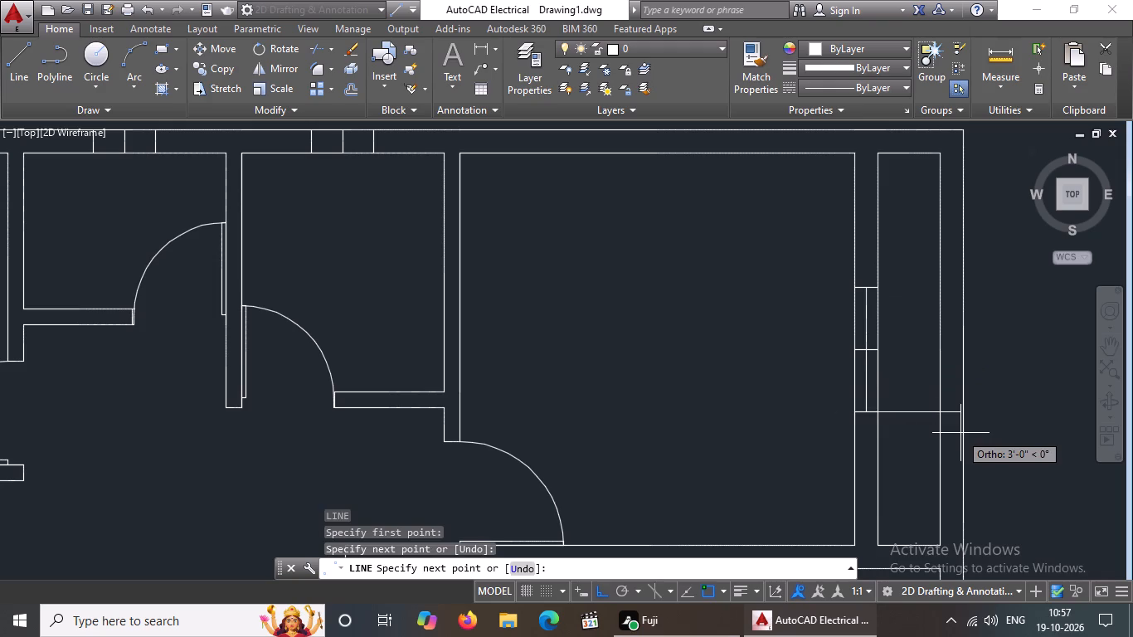
key(Escape)
Draw a horizontal centre line through the right-hand window in the top wall, between its outer cross lines' midpoints.
key(l)
key(Return)
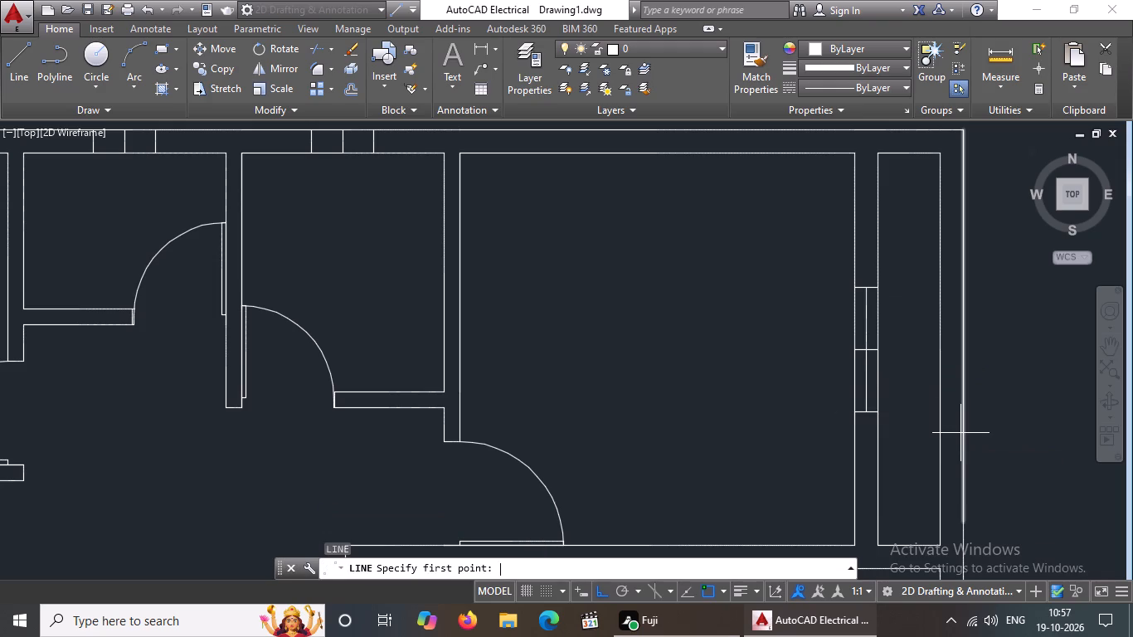
middle_drag(328, 309, 328, 381)
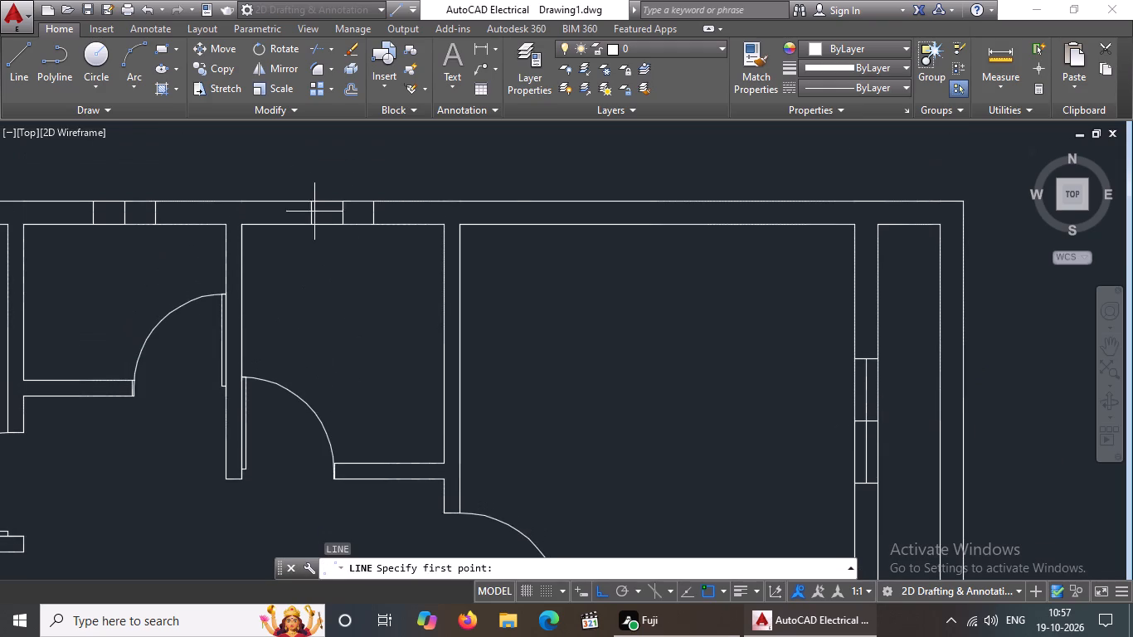
scroll(309, 198, up, 2)
drag(314, 229, 351, 229)
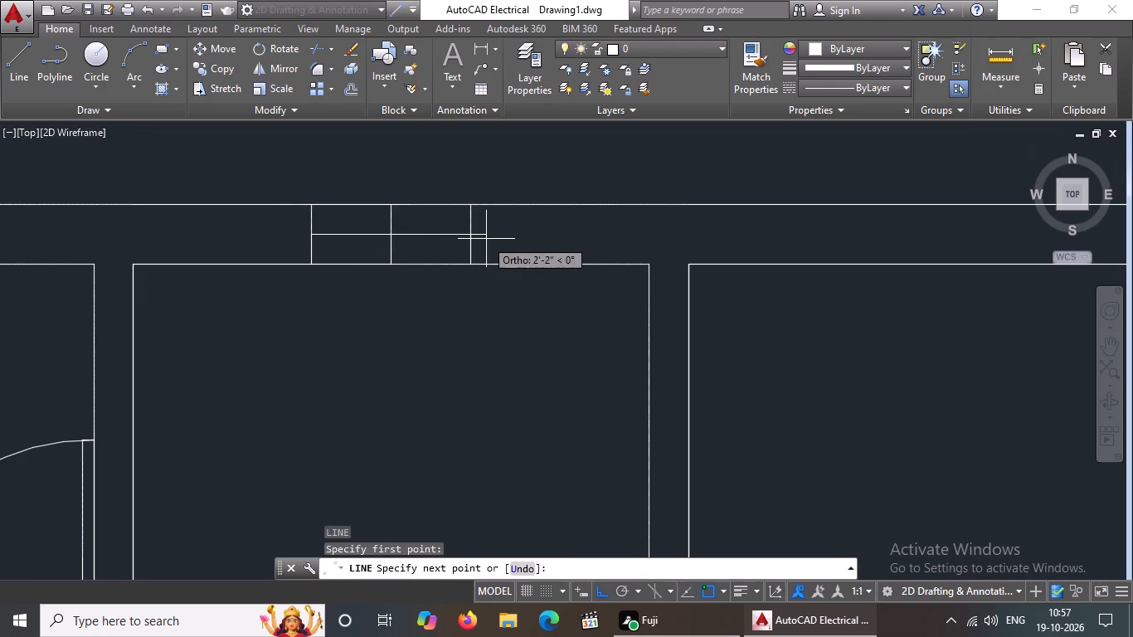
drag(470, 234, 508, 247)
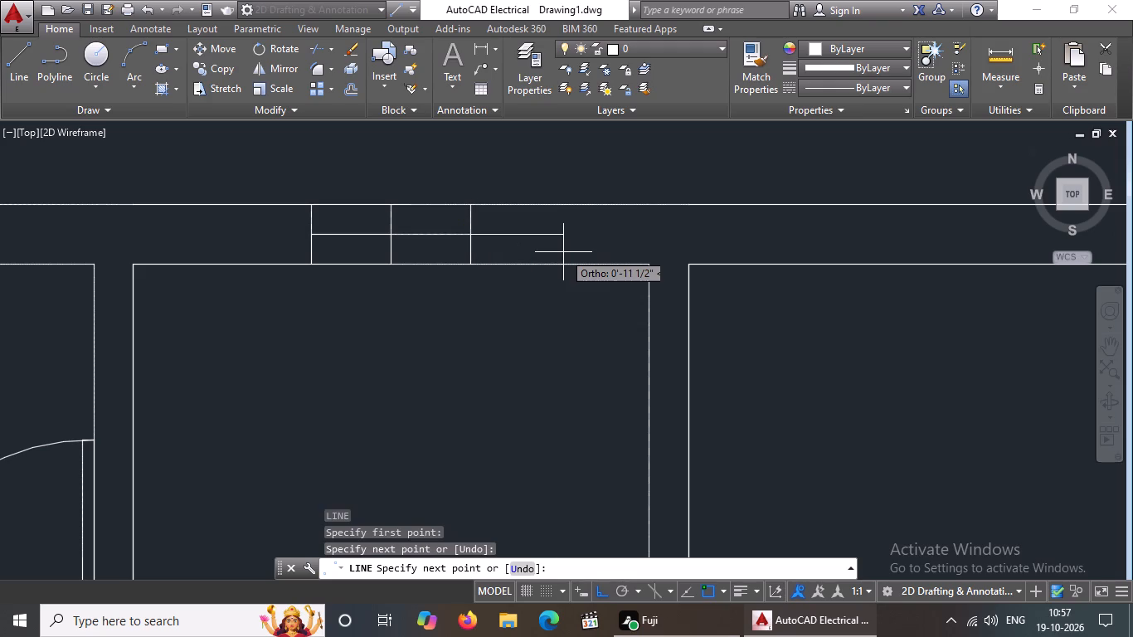
key(Escape)
Draw a horizontal centre line through the left-hand window in the top wall, between its outer cross lines' midpoints.
scroll(605, 284, down, 3)
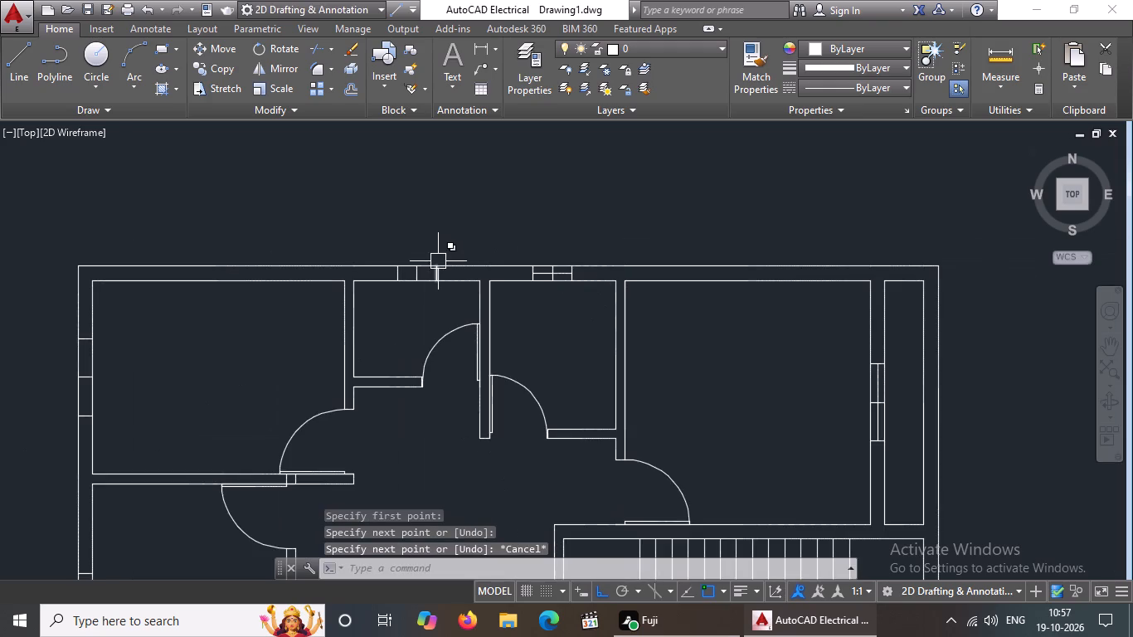
scroll(439, 260, up, 3)
key(l)
key(Return)
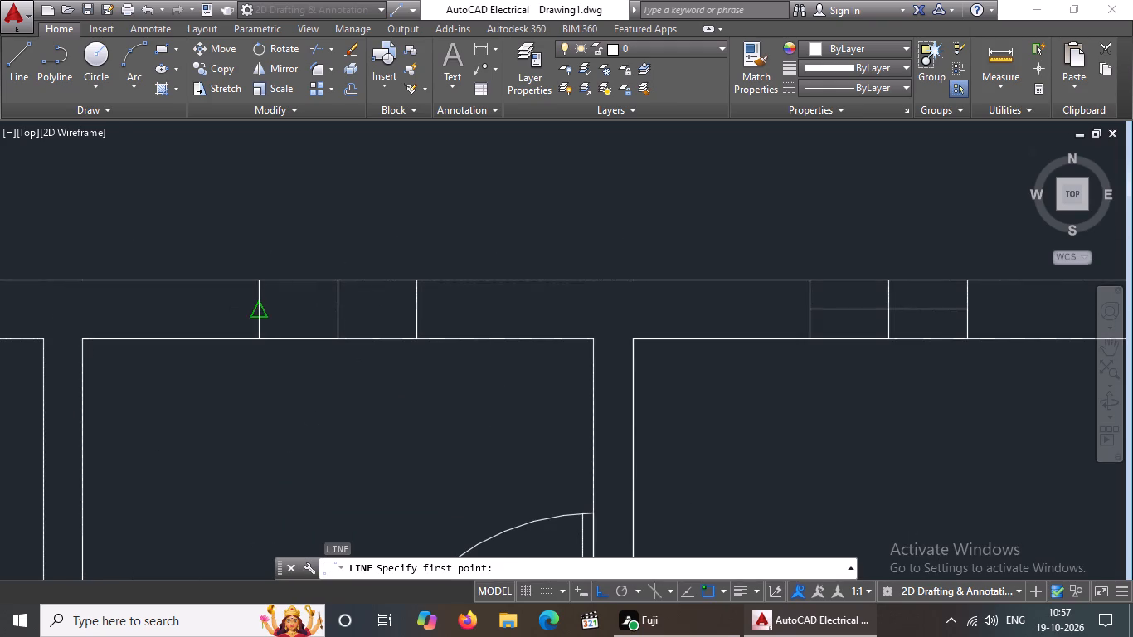
drag(256, 313, 282, 315)
click(411, 308)
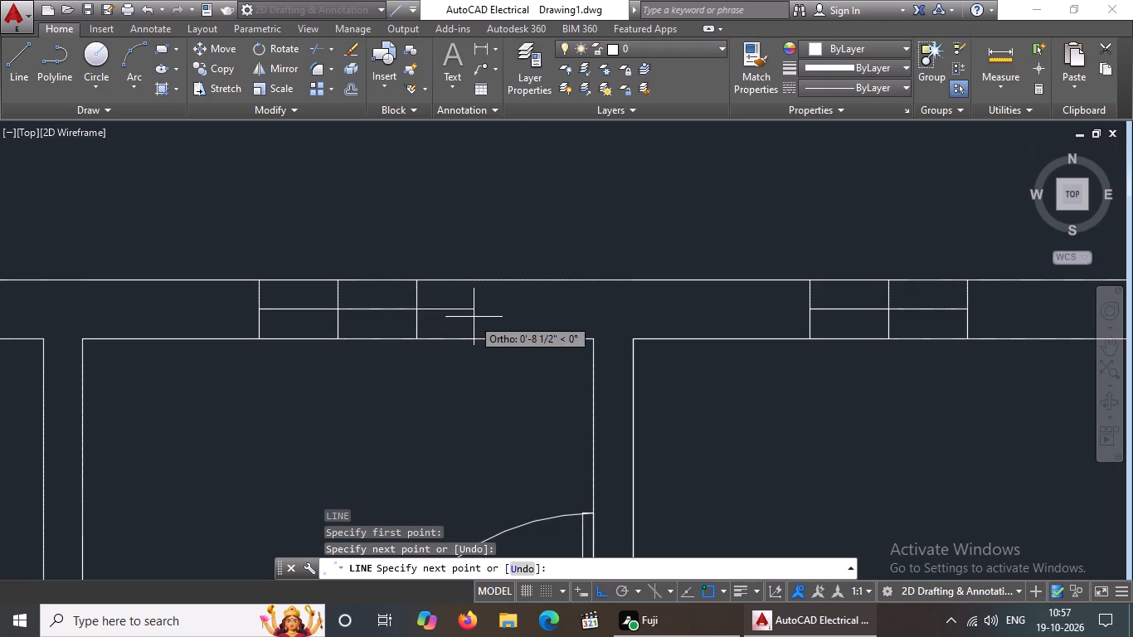
key(Escape)
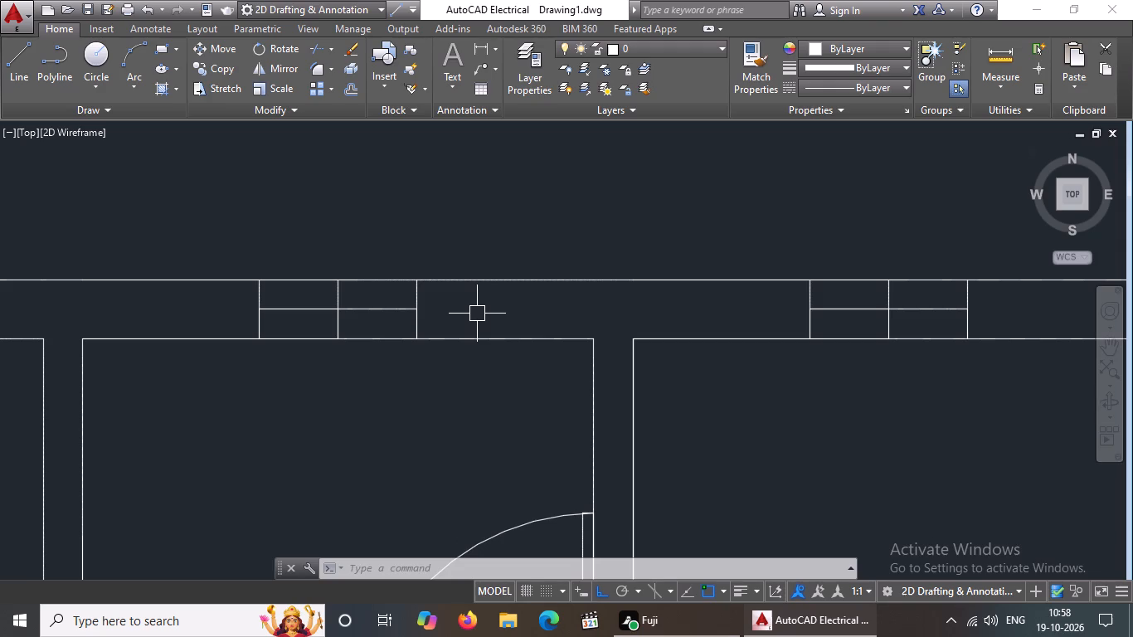
Draw a vertical centre line through the upper-left room's left-wall window, between its outer cross lines' midpoints.
scroll(668, 325, down, 2)
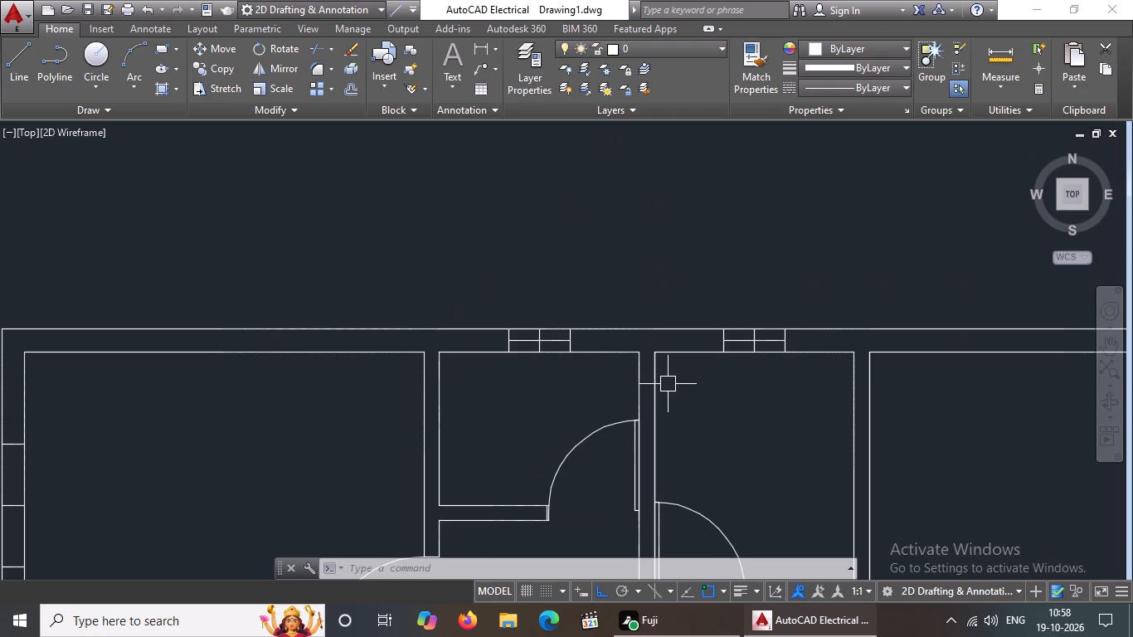
key(Escape)
scroll(677, 355, down, 4)
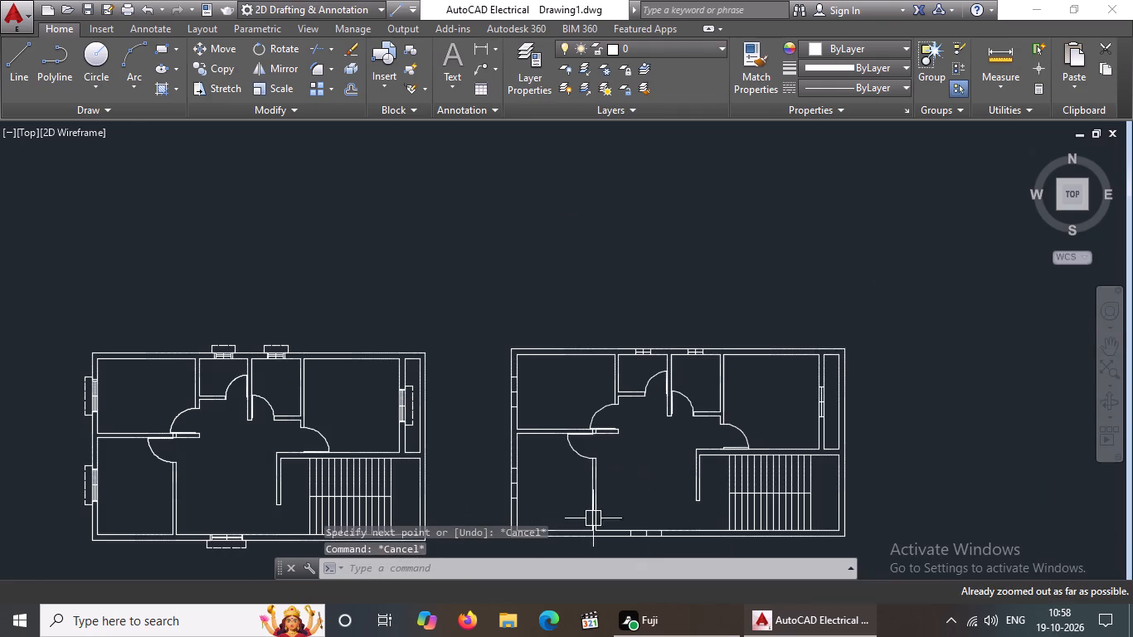
scroll(552, 426, up, 3)
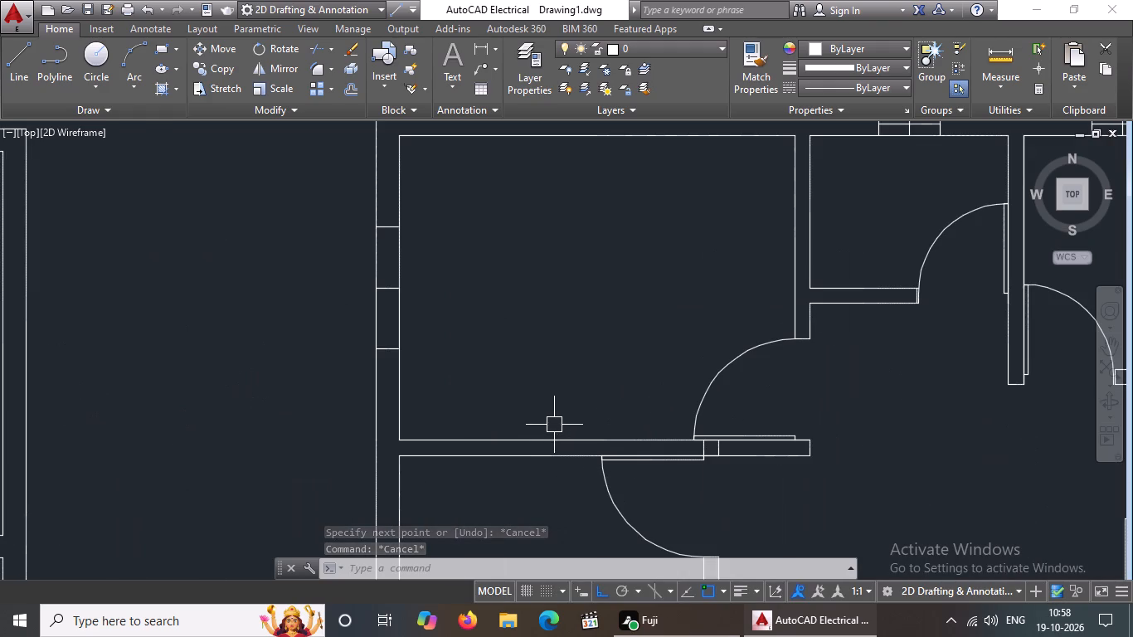
key(l)
key(Return)
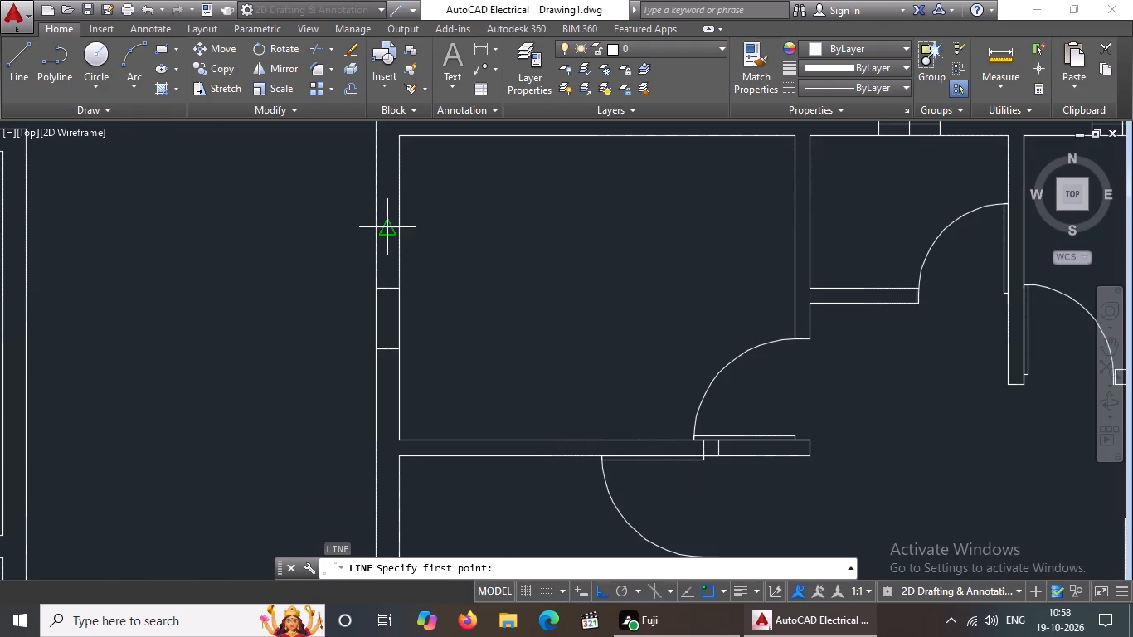
drag(387, 226, 387, 241)
drag(389, 348, 398, 353)
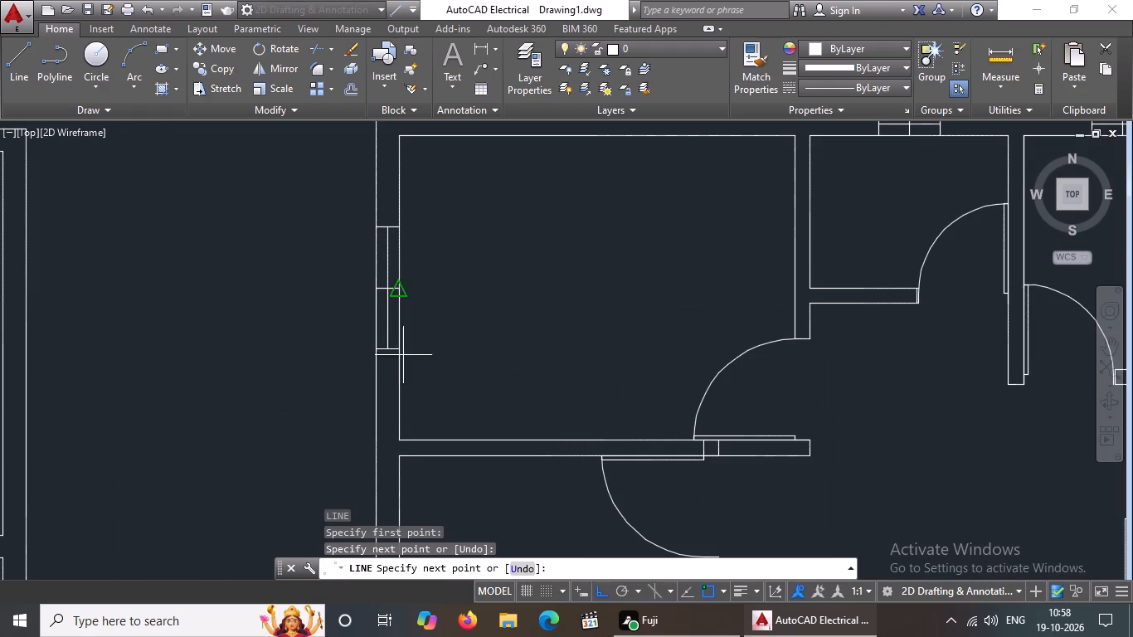
key(Escape)
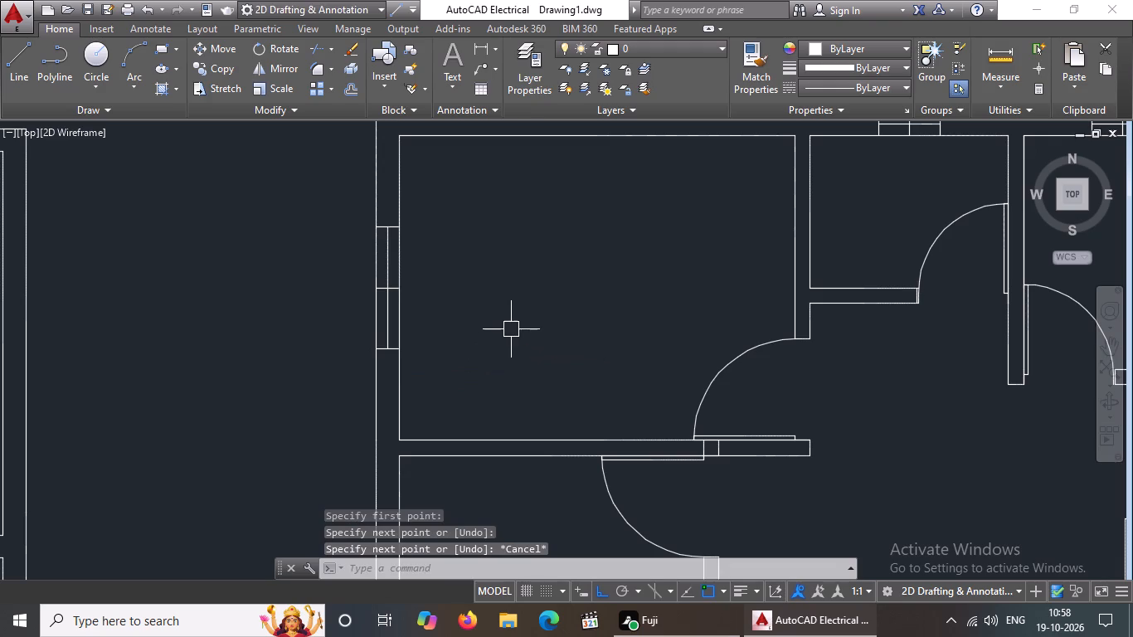
Draw a vertical centre line through the lower-left room's left-wall window, between its outer cross lines' midpoints.
scroll(511, 328, down, 4)
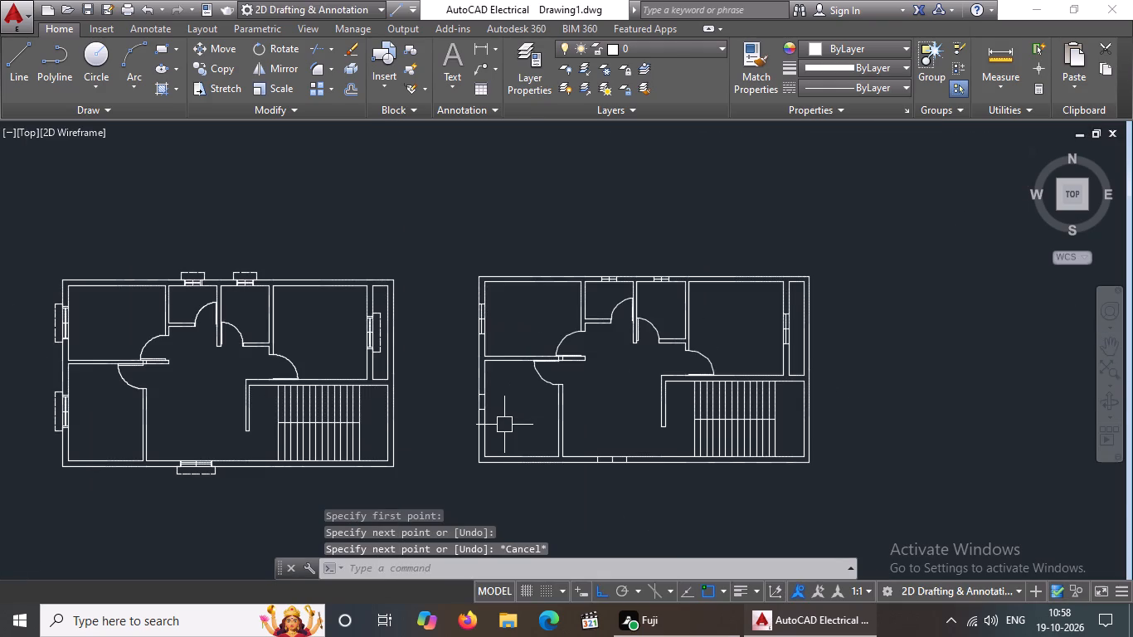
scroll(504, 425, up, 2)
key(l)
key(Return)
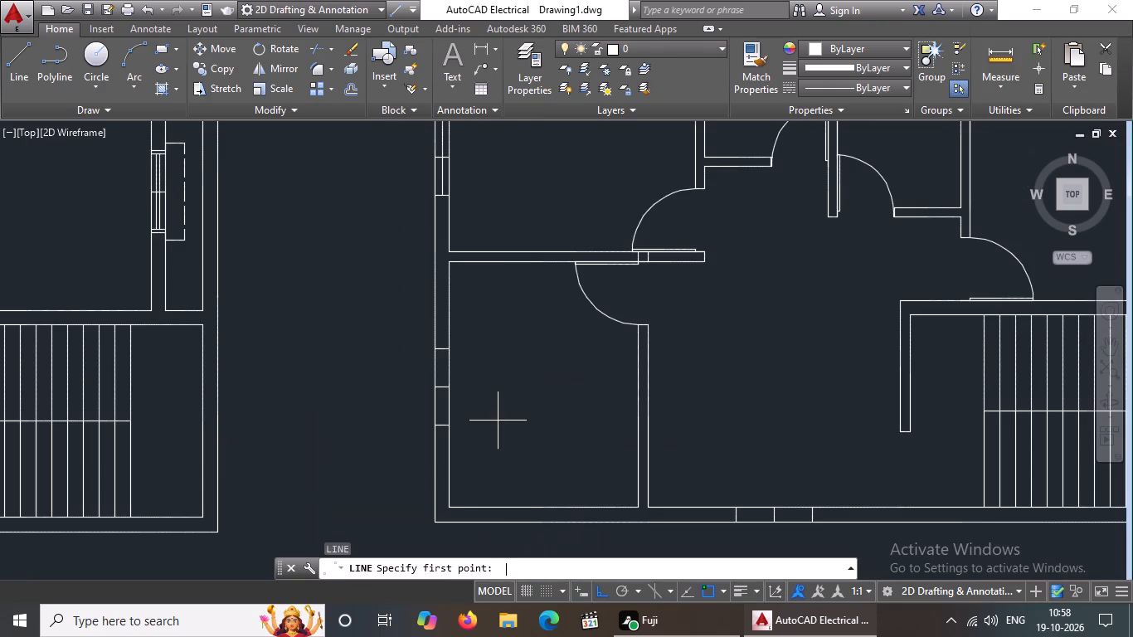
click(435, 426)
drag(442, 350, 462, 350)
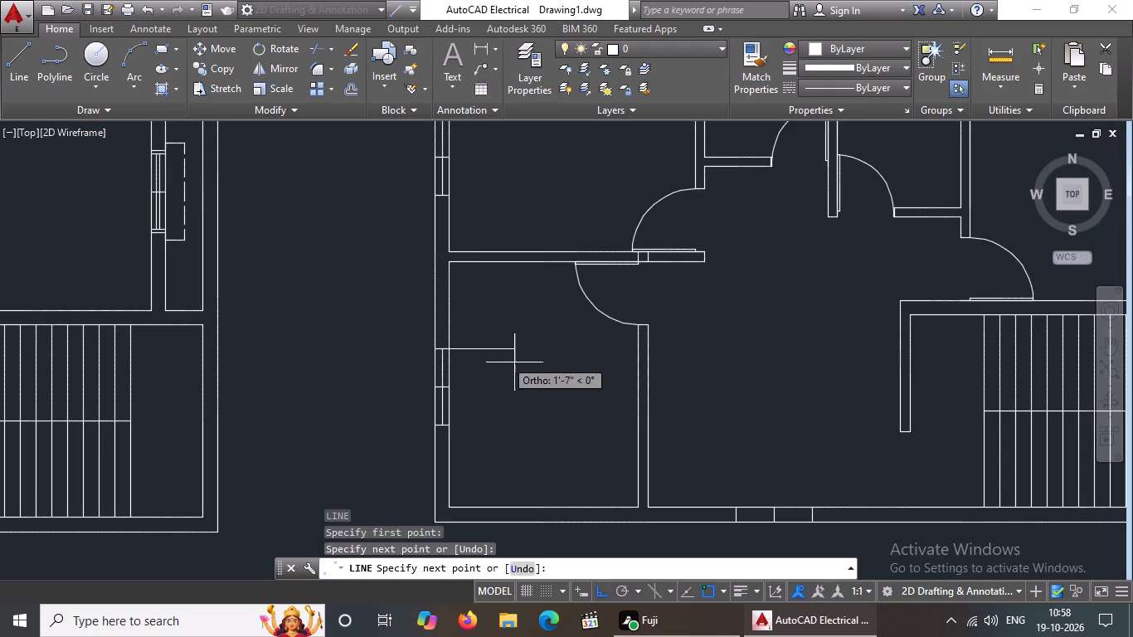
key(Escape)
Draw a horizontal centre line through the bottom-wall window, between its outer cross lines' midpoints.
key(l)
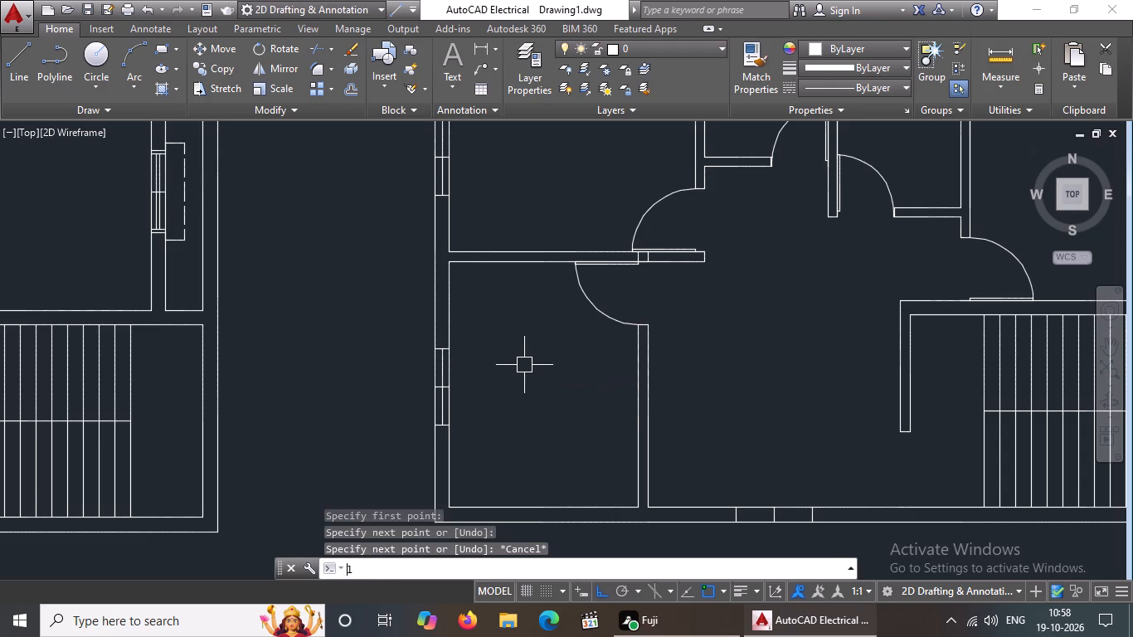
key(Return)
click(735, 518)
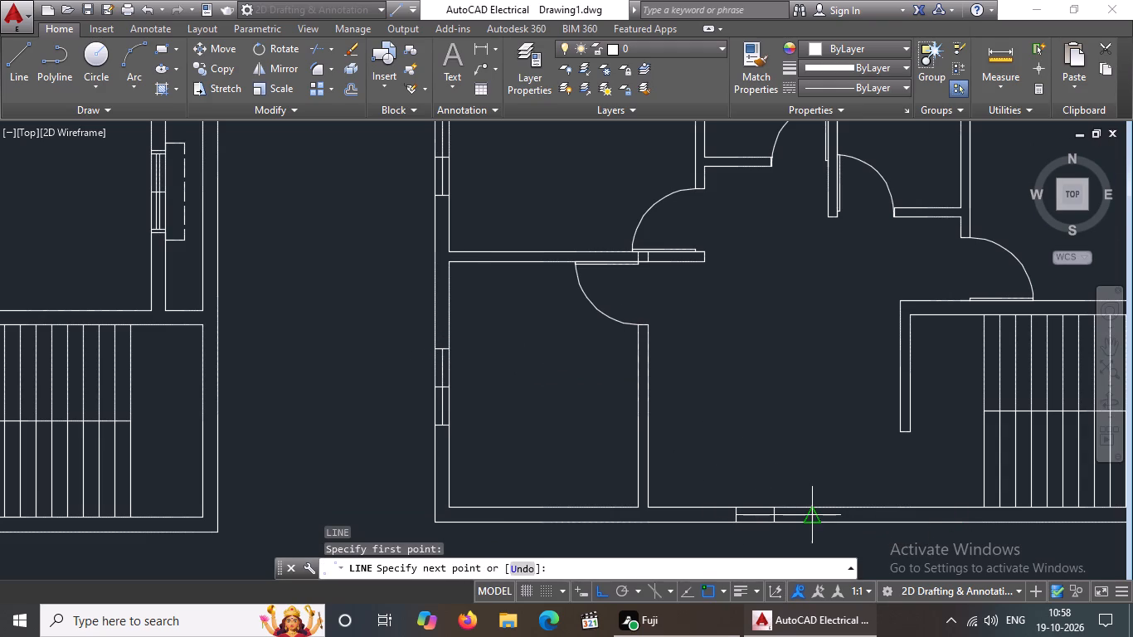
drag(811, 518, 824, 518)
key(Escape)
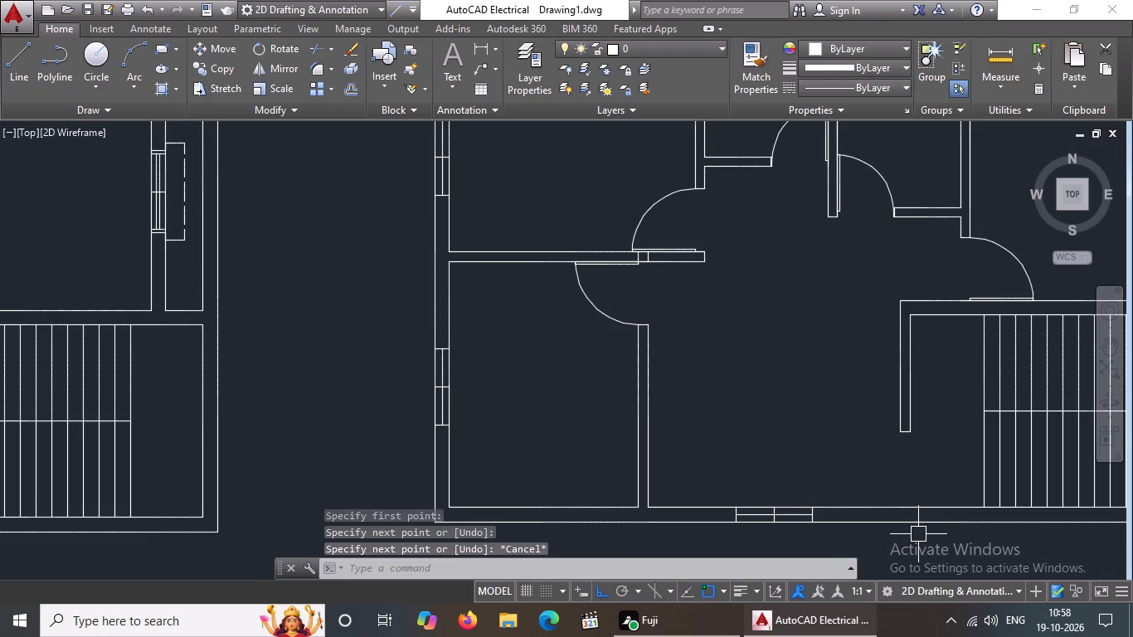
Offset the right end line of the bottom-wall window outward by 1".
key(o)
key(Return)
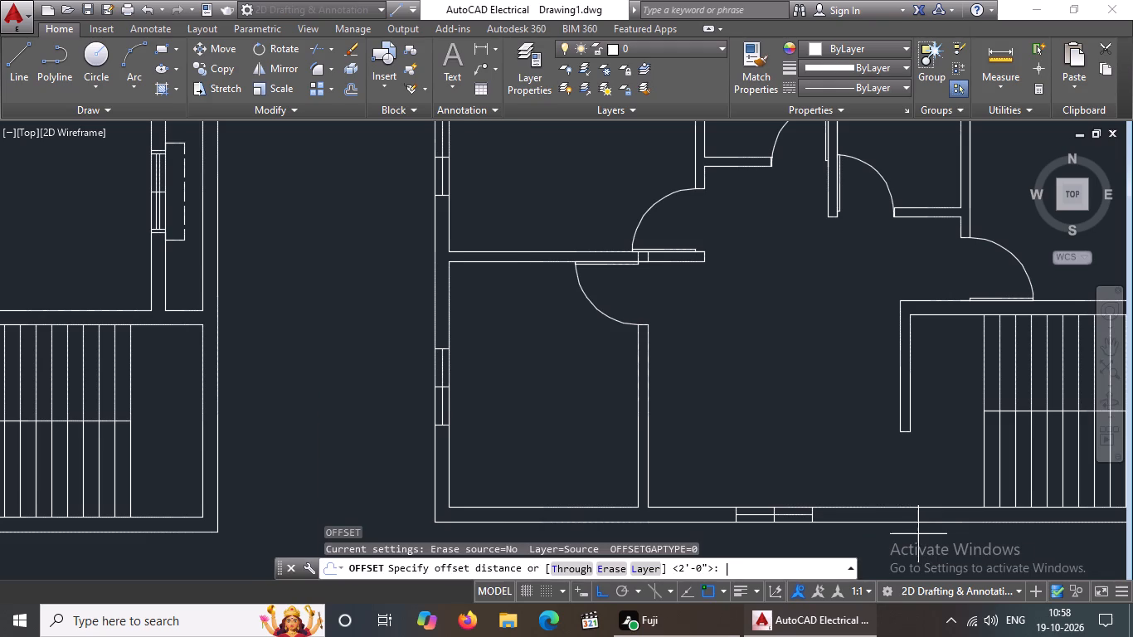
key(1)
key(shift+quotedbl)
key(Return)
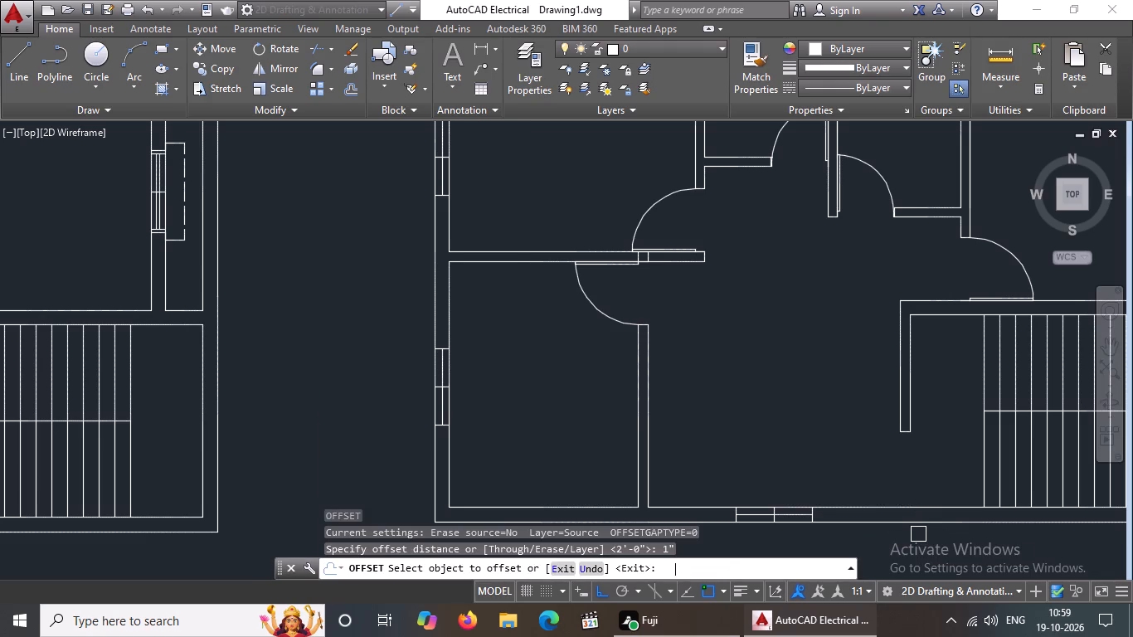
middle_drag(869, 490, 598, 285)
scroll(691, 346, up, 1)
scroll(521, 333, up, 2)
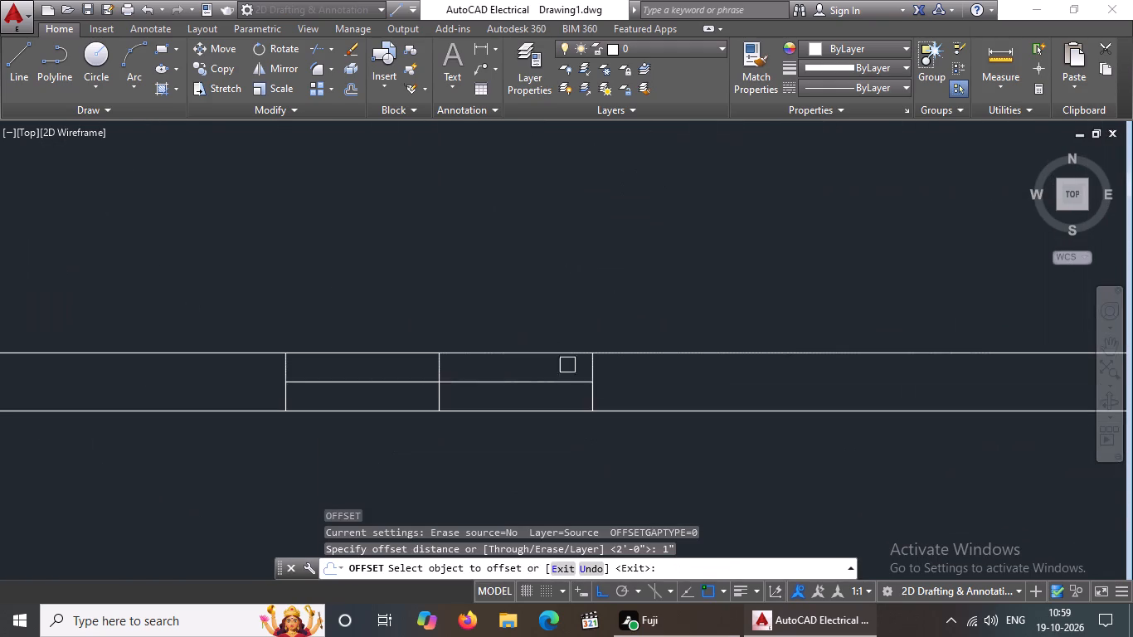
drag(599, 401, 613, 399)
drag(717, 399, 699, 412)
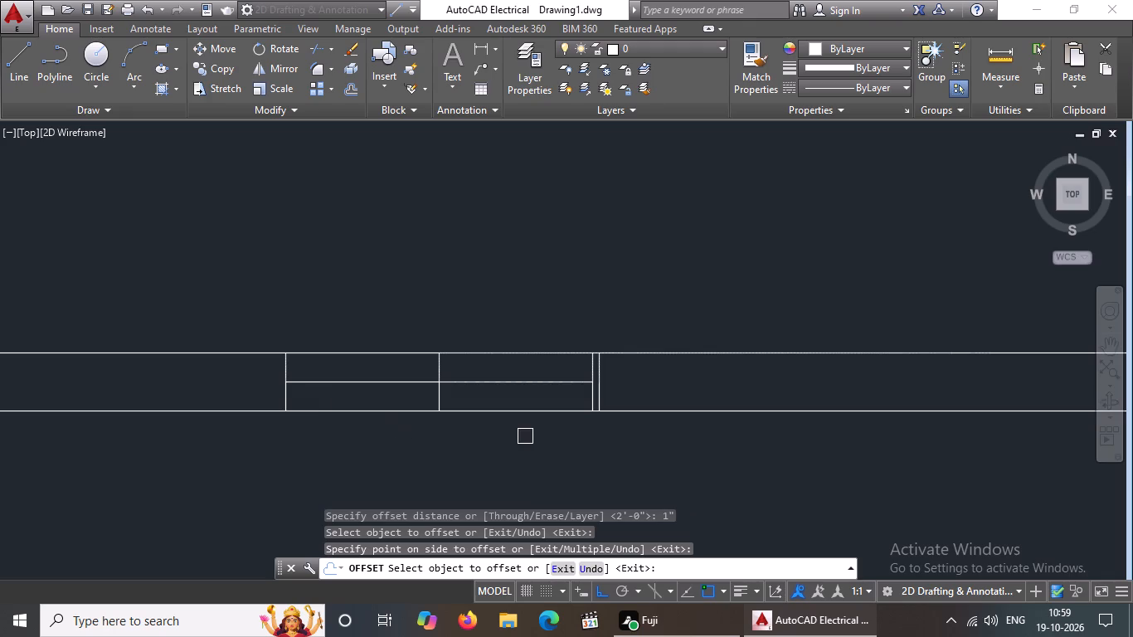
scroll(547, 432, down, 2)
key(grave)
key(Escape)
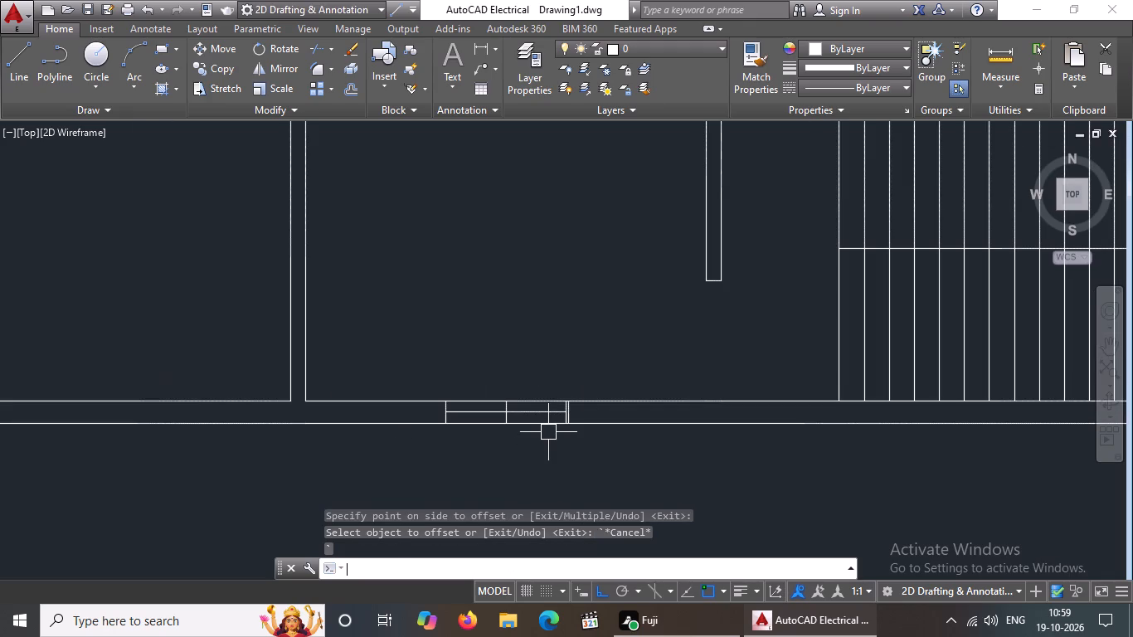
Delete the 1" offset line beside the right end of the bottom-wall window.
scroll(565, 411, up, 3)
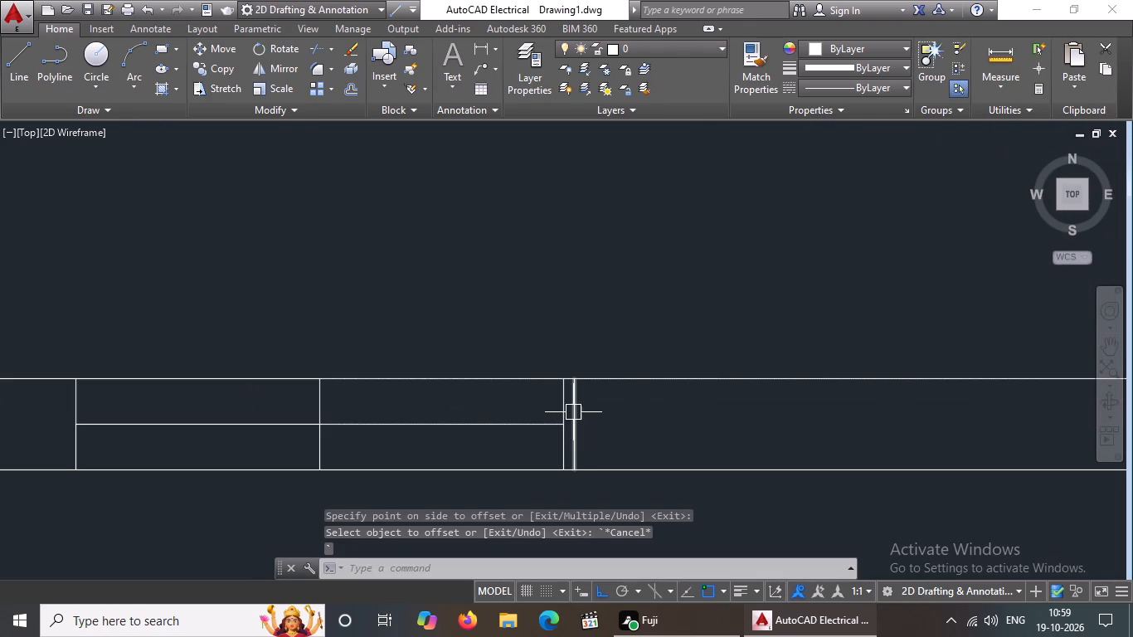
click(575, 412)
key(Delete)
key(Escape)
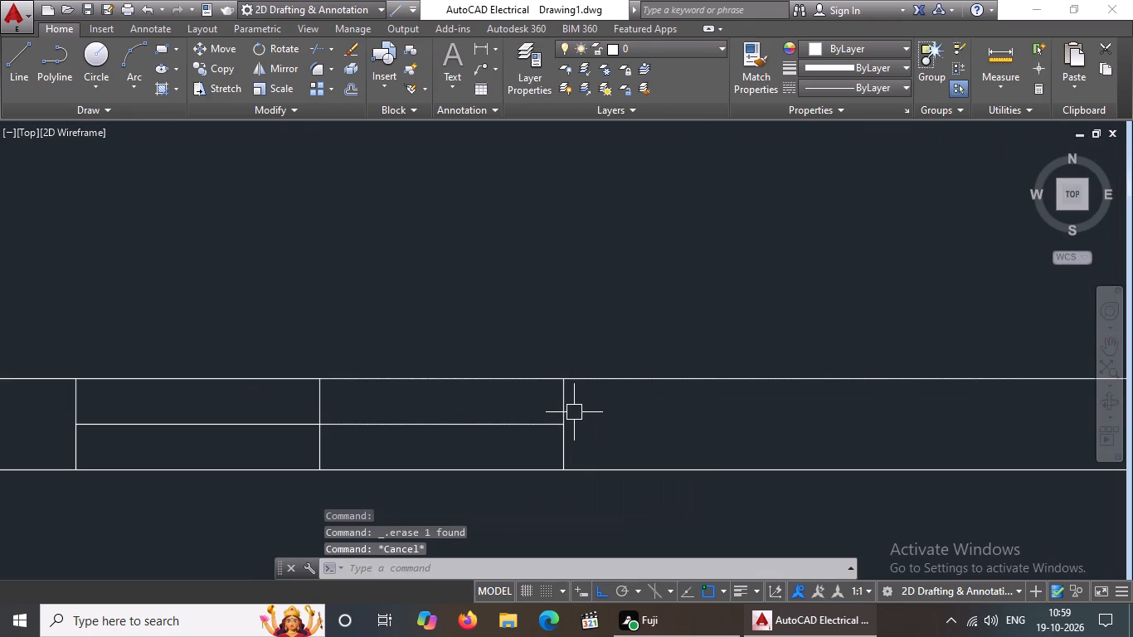
Offset both end lines of the bottom-wall window outward by 2".
key(o)
key(Return)
text(2")
key(Return)
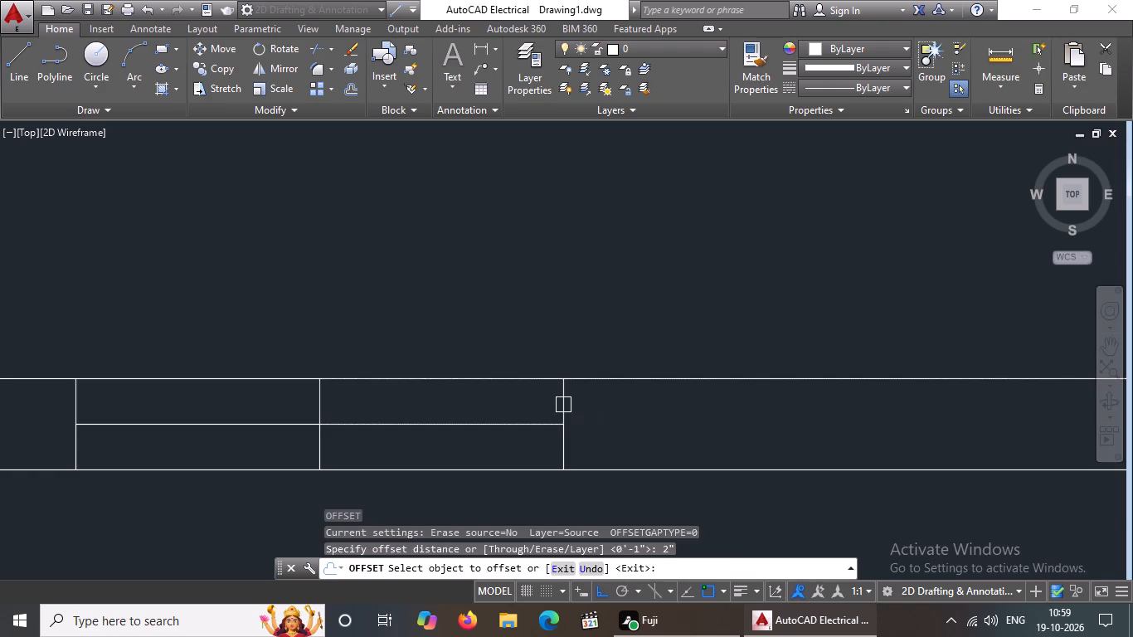
drag(562, 403, 633, 418)
click(712, 435)
scroll(683, 433, down, 2)
scroll(511, 445, up, 3)
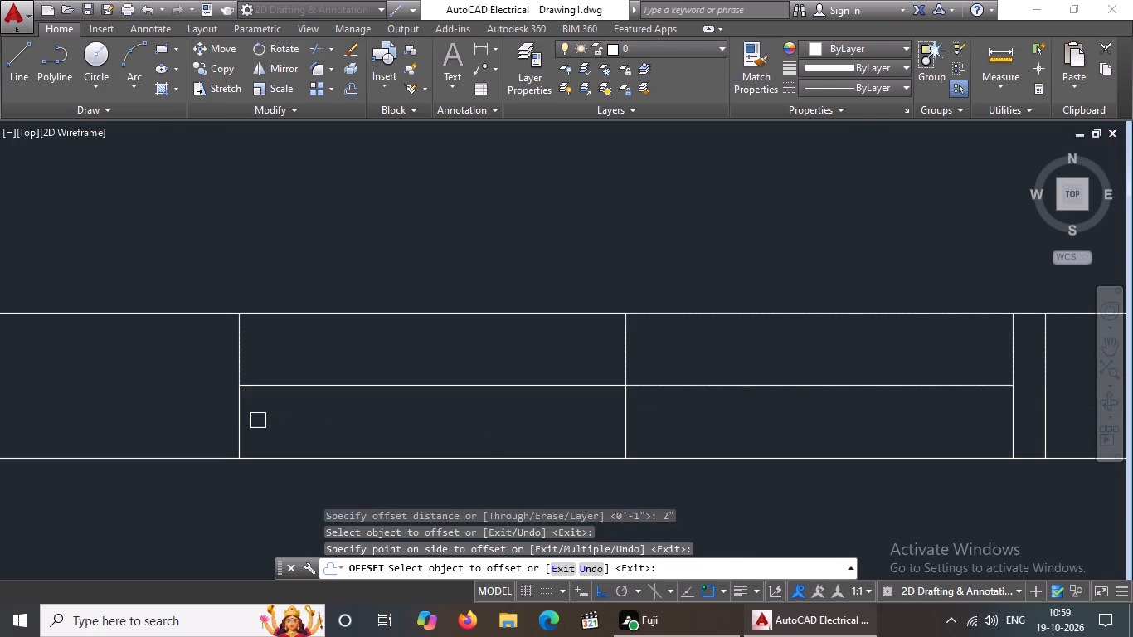
click(240, 425)
drag(165, 426, 176, 425)
scroll(326, 377, down, 7)
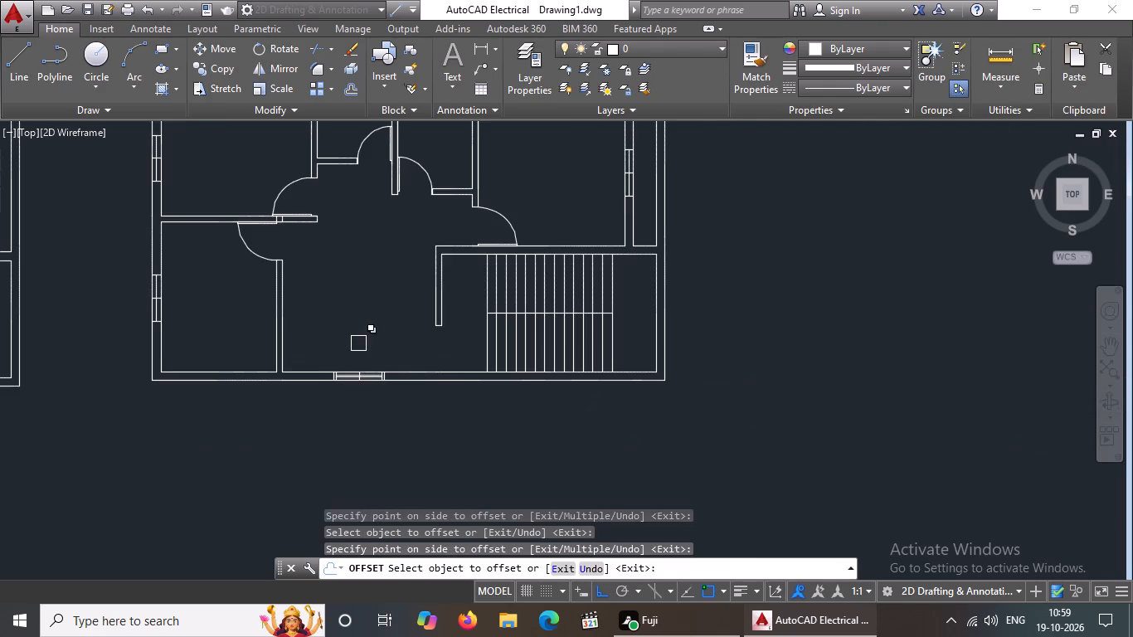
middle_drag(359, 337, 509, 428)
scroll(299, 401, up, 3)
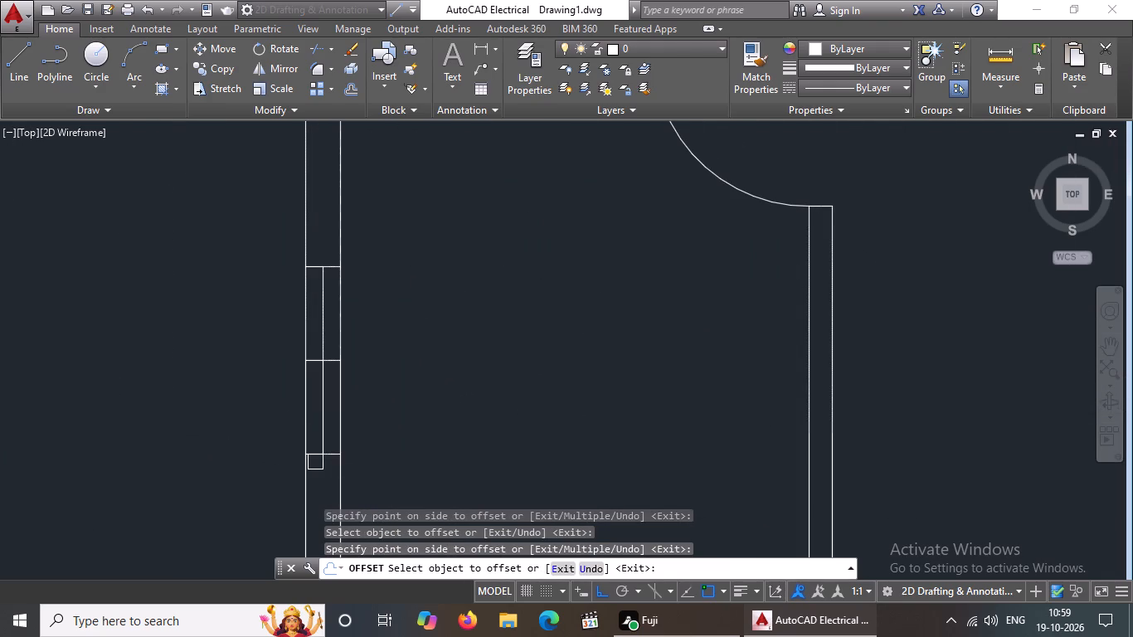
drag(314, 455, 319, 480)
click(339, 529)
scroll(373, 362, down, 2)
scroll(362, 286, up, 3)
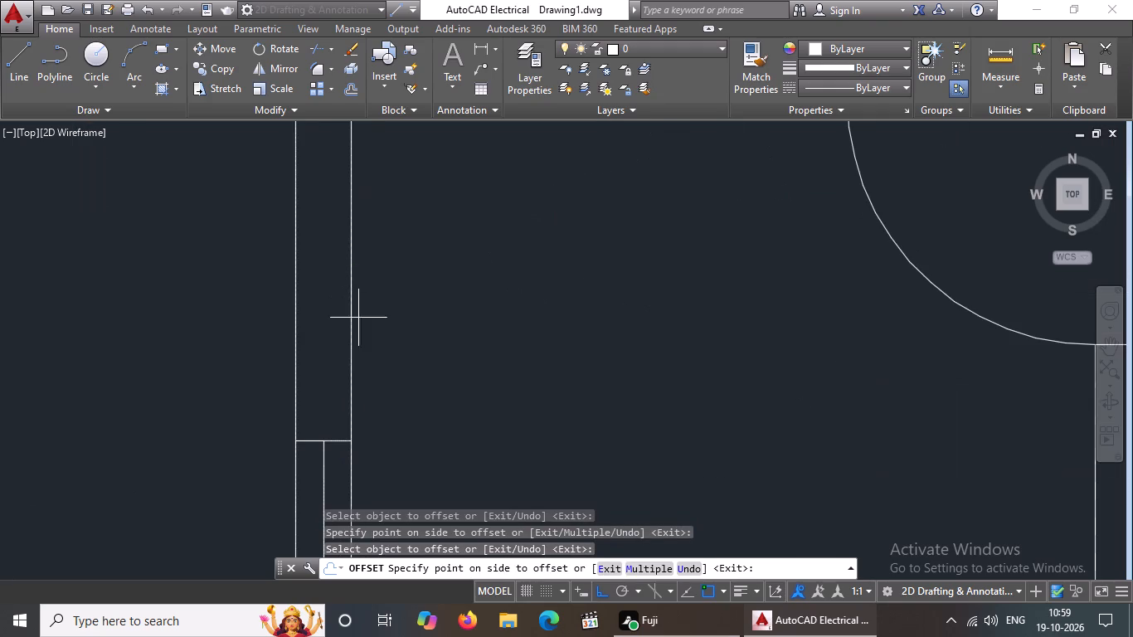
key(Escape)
Offset both end lines of the second layout's lower left-wall window outward by 2".
key(o)
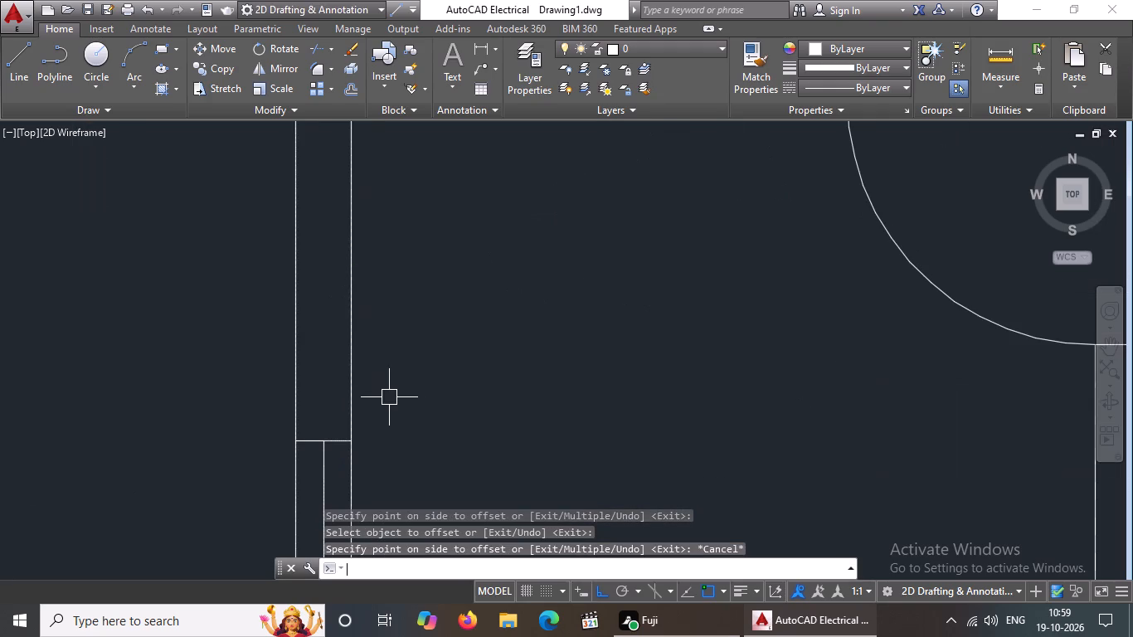
key(Return)
text(2")
key(Return)
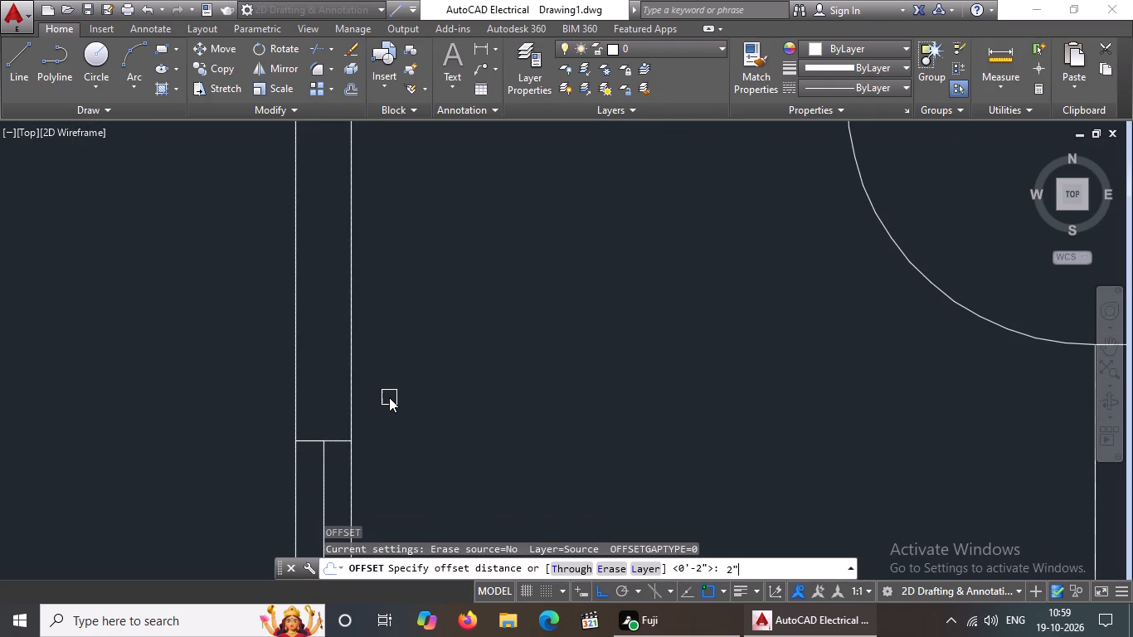
click(305, 437)
click(321, 381)
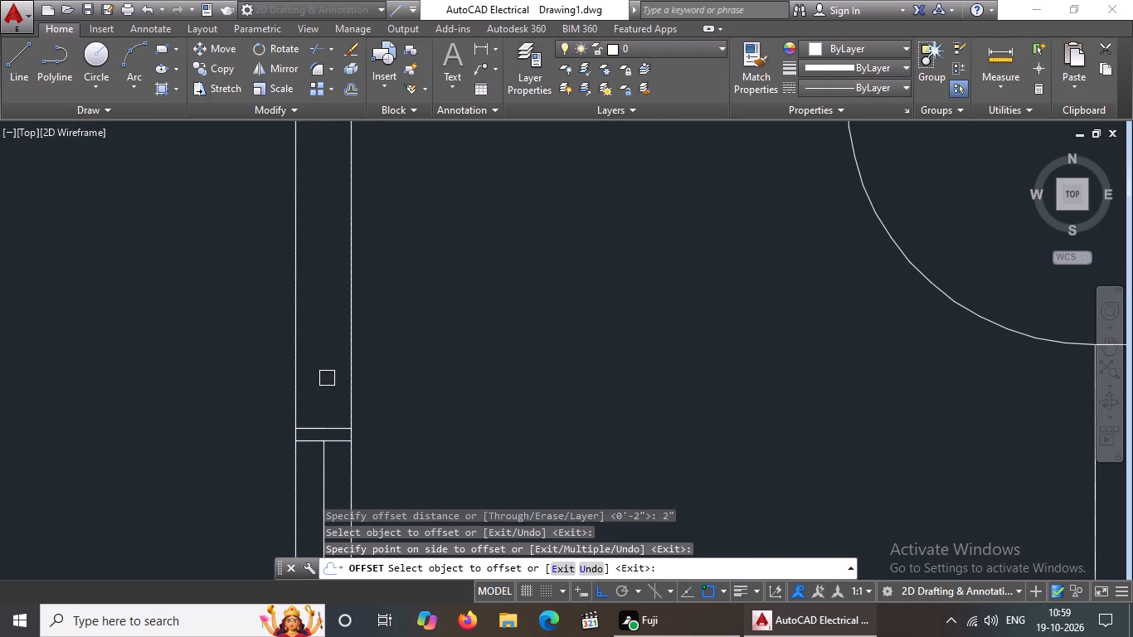
scroll(328, 378, down, 5)
scroll(338, 427, up, 4)
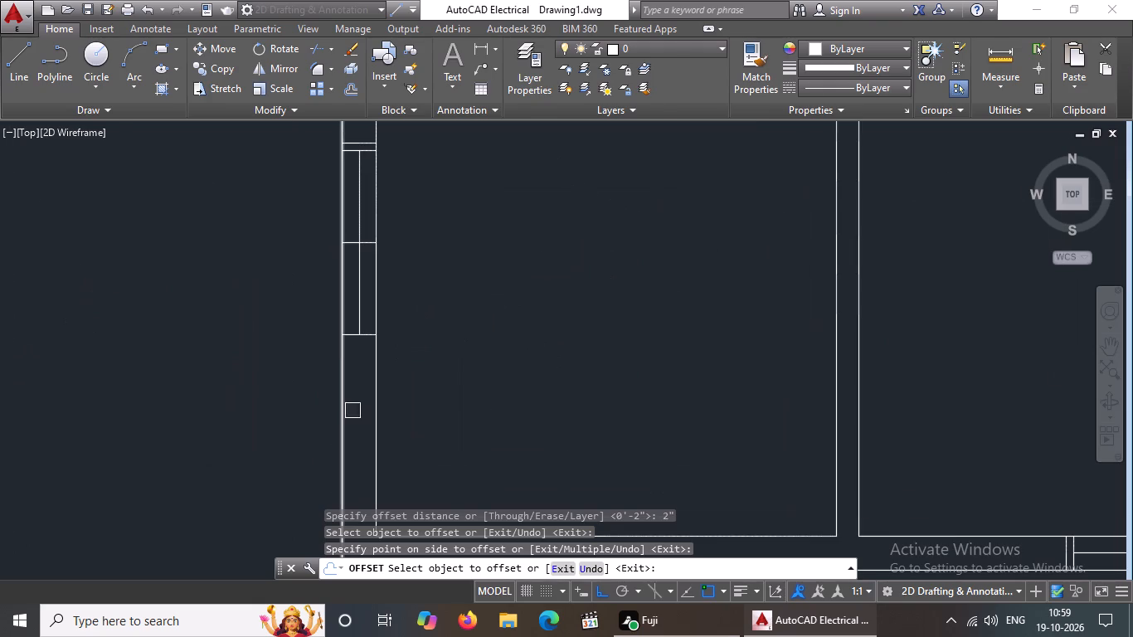
click(351, 337)
click(355, 387)
Offset both end lines of the second layout's upper left-wall window outward by 2".
scroll(439, 355, down, 3)
scroll(623, 425, up, 2)
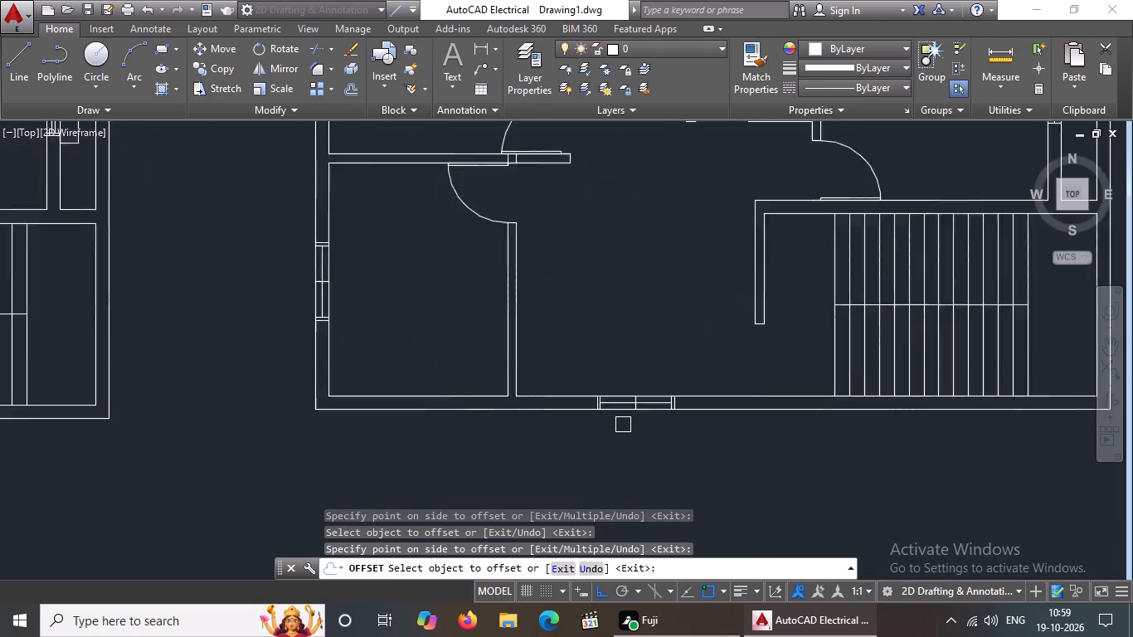
scroll(623, 425, up, 1)
scroll(572, 371, down, 4)
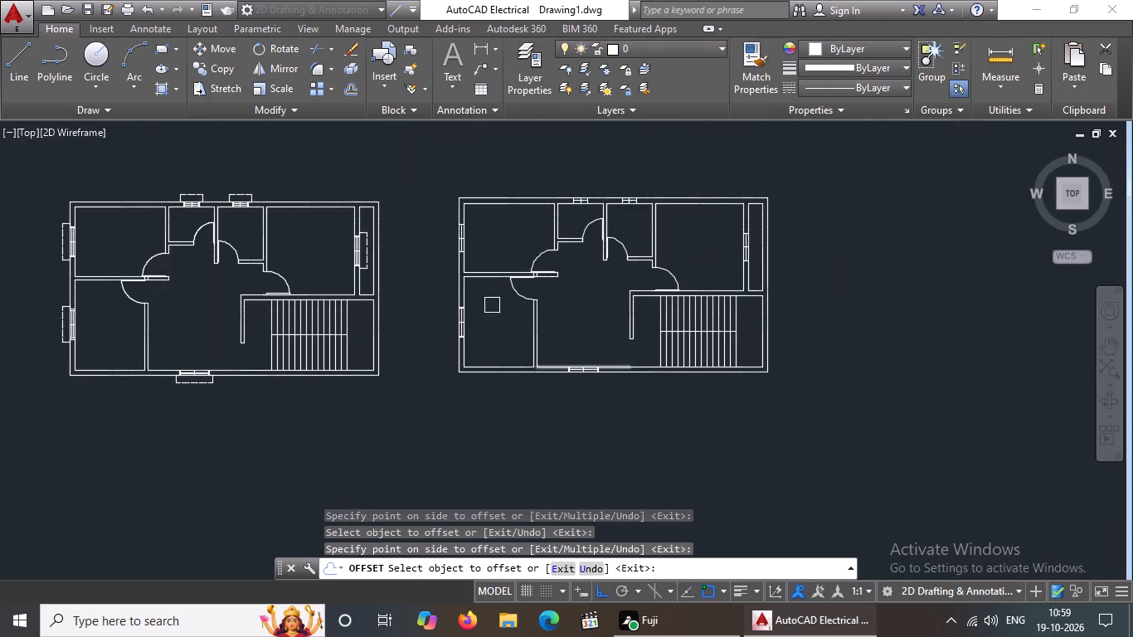
scroll(479, 240, up, 3)
scroll(396, 277, up, 3)
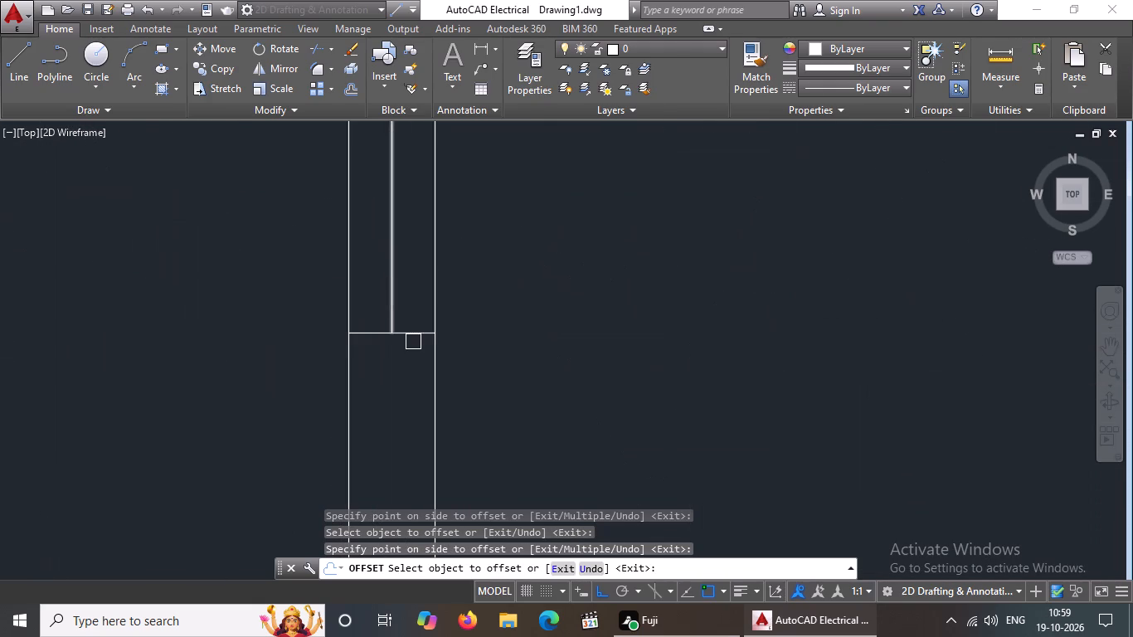
click(418, 337)
click(418, 390)
scroll(442, 357, down, 3)
scroll(426, 246, up, 3)
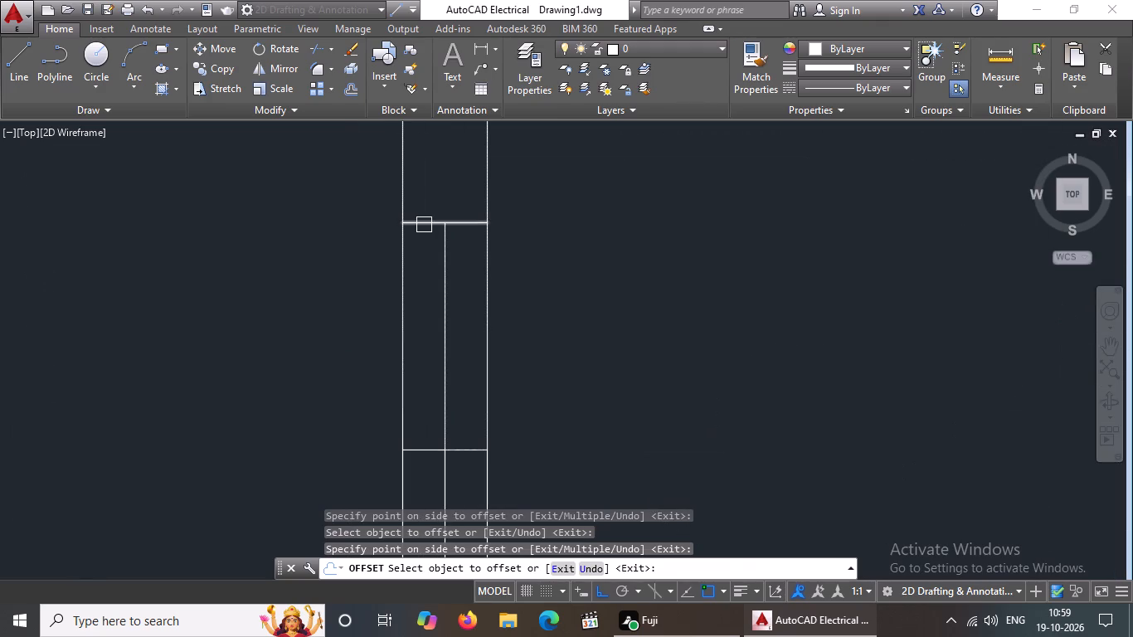
drag(424, 222, 428, 215)
click(442, 173)
Offset both end lines of the left window in the second layout's top wall outward by 2".
scroll(496, 248, down, 5)
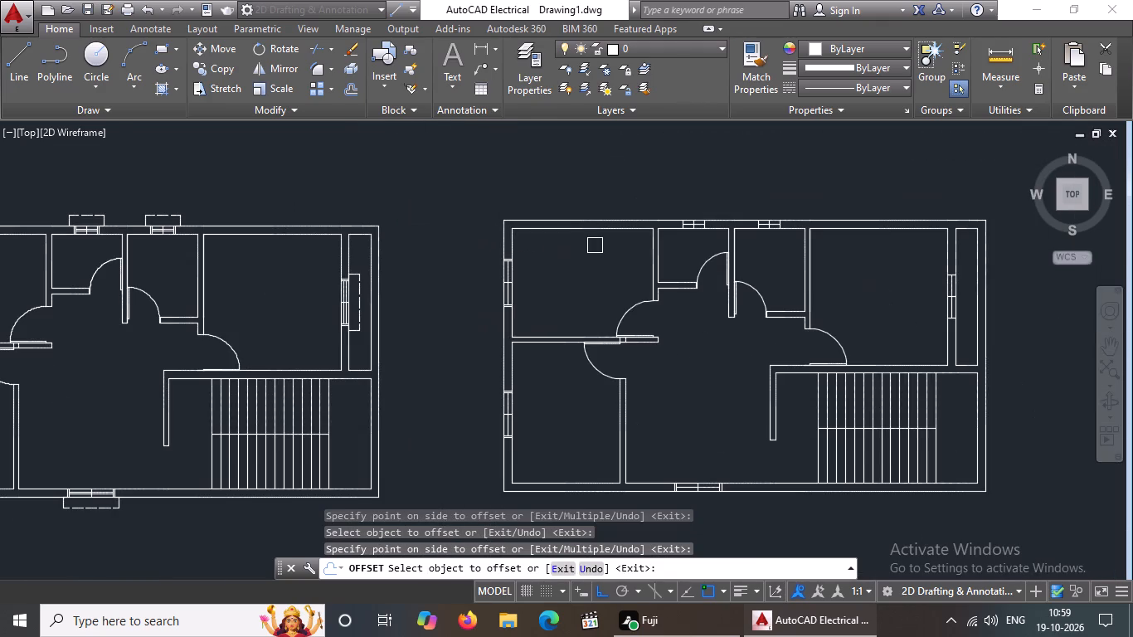
middle_drag(593, 302, 576, 389)
scroll(677, 302, up, 5)
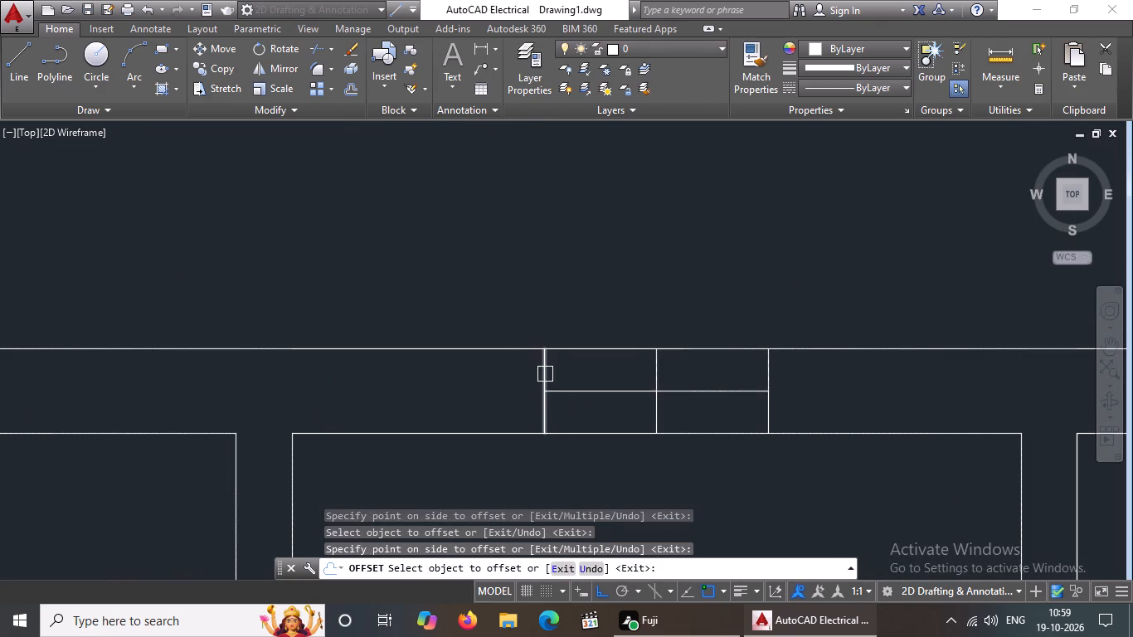
click(545, 374)
drag(463, 390, 486, 389)
drag(768, 369, 785, 369)
click(798, 372)
Offset both end lines of the right window in the second layout's top wall outward by 2".
scroll(799, 368, down, 2)
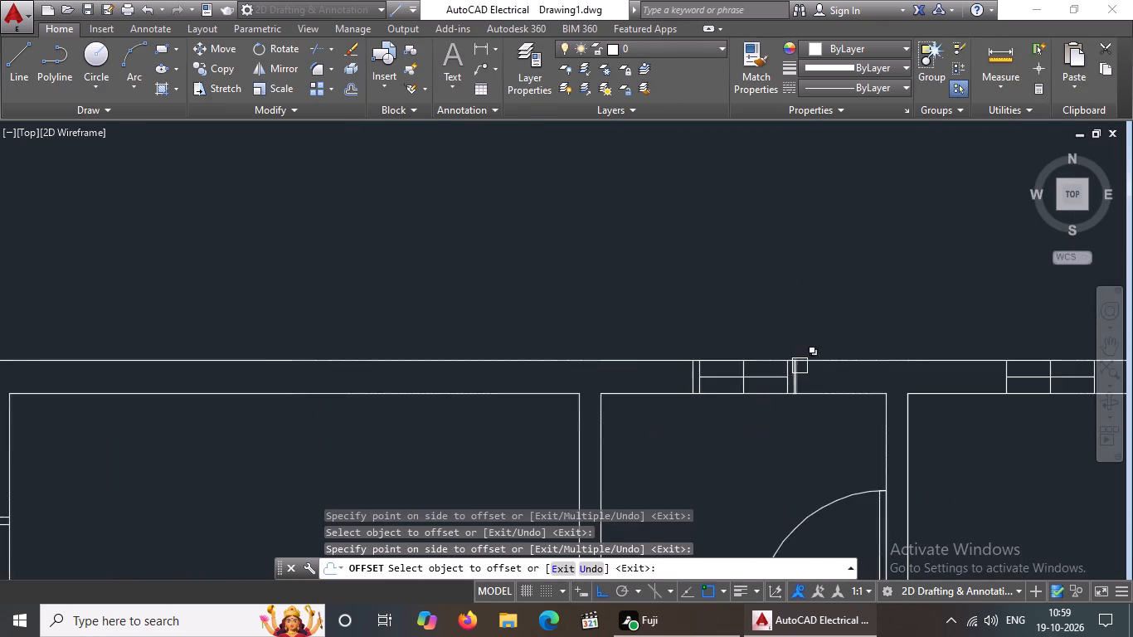
scroll(800, 366, down, 2)
scroll(916, 374, up, 4)
drag(675, 371, 664, 371)
drag(533, 371, 579, 371)
click(896, 380)
click(944, 365)
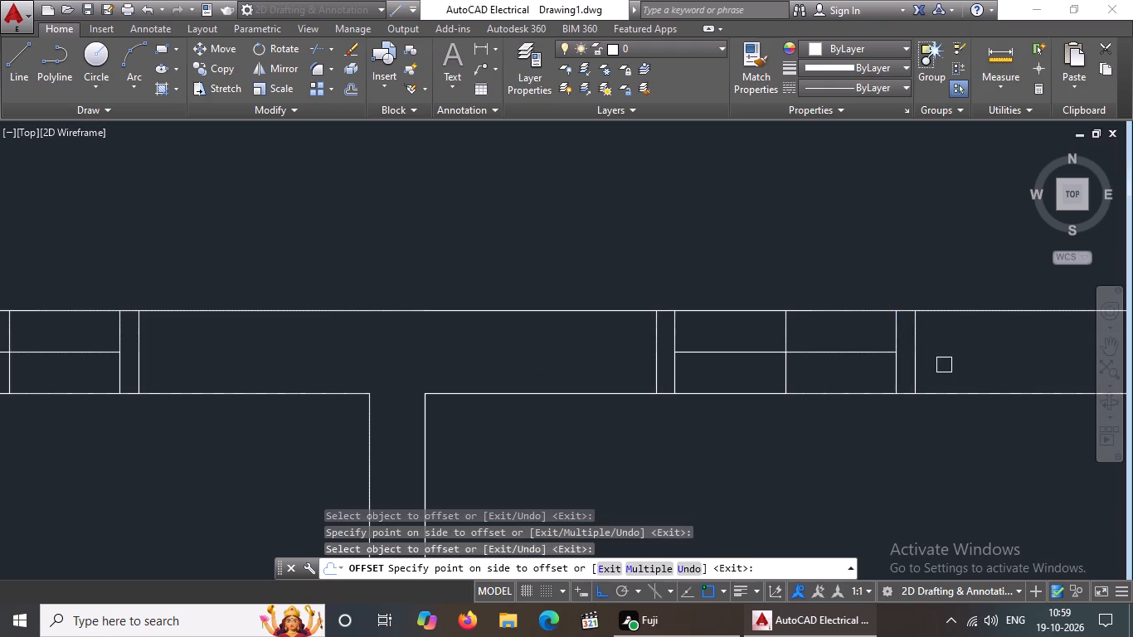
Offset both end lines of the window between the upper-right room and the narrow shaft outward by 2".
scroll(945, 352, down, 5)
middle_drag(930, 359, 604, 355)
scroll(810, 391, up, 3)
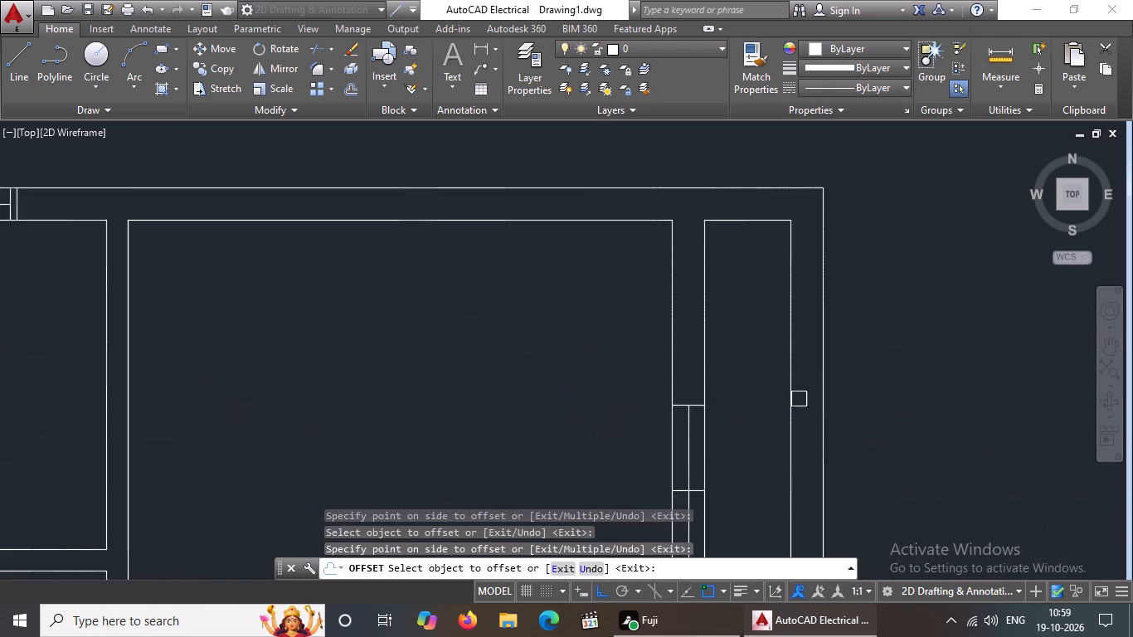
scroll(799, 399, up, 1)
drag(607, 409, 611, 392)
click(620, 351)
scroll(665, 327, down, 2)
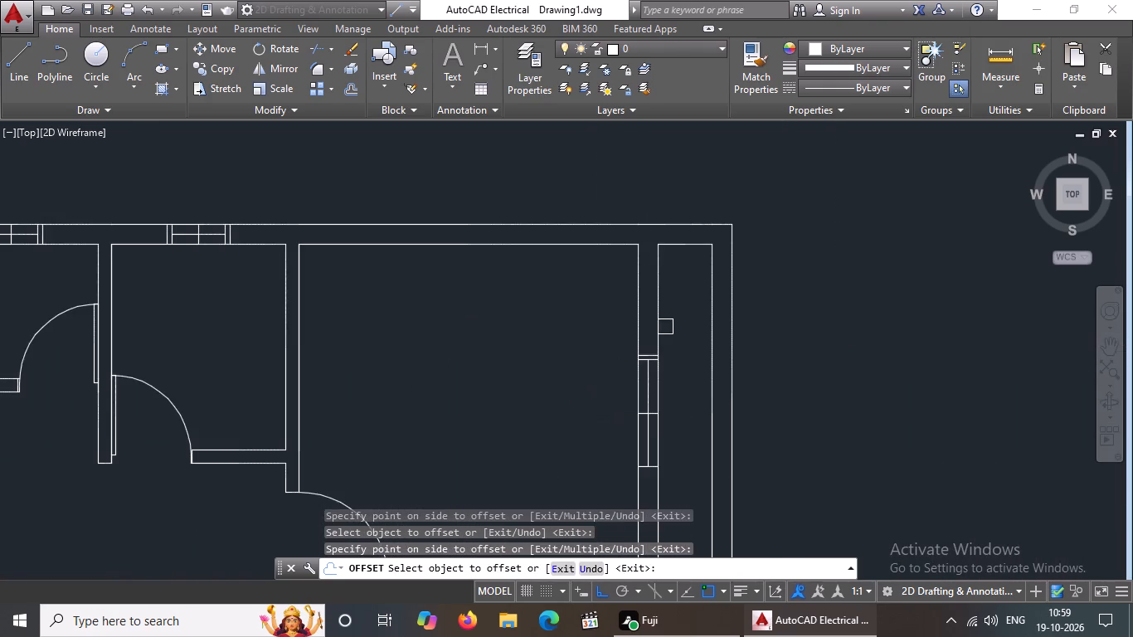
scroll(664, 484, up, 3)
drag(610, 424, 622, 489)
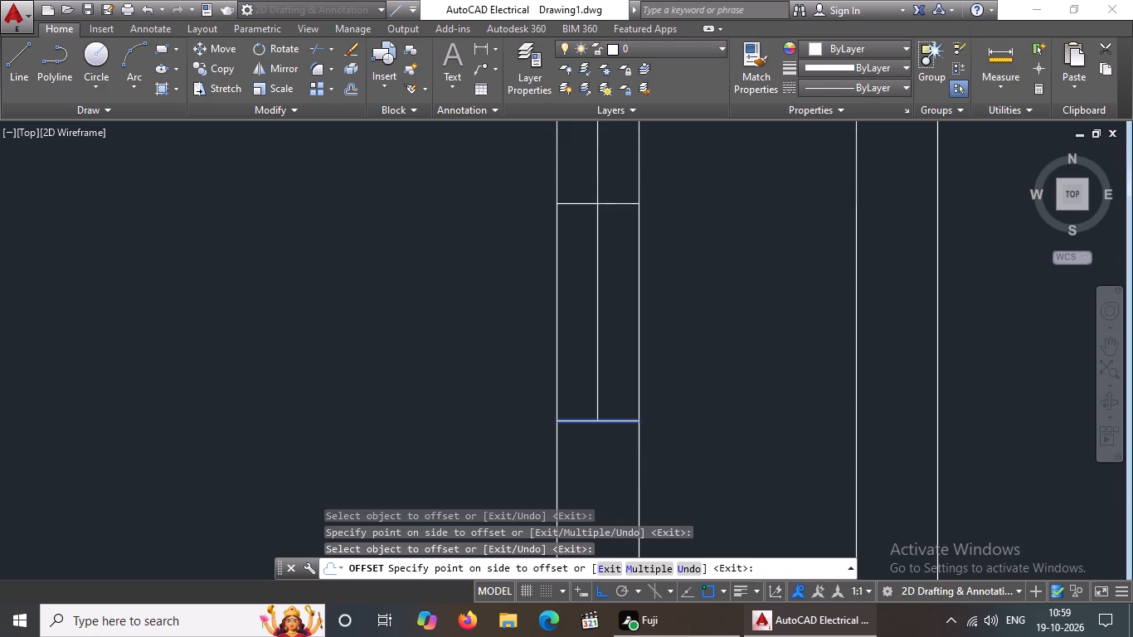
click(622, 489)
Offset the bottom-wall window's horizontal centre line by 1" to both sides.
scroll(643, 430, down, 3)
scroll(700, 343, down, 2)
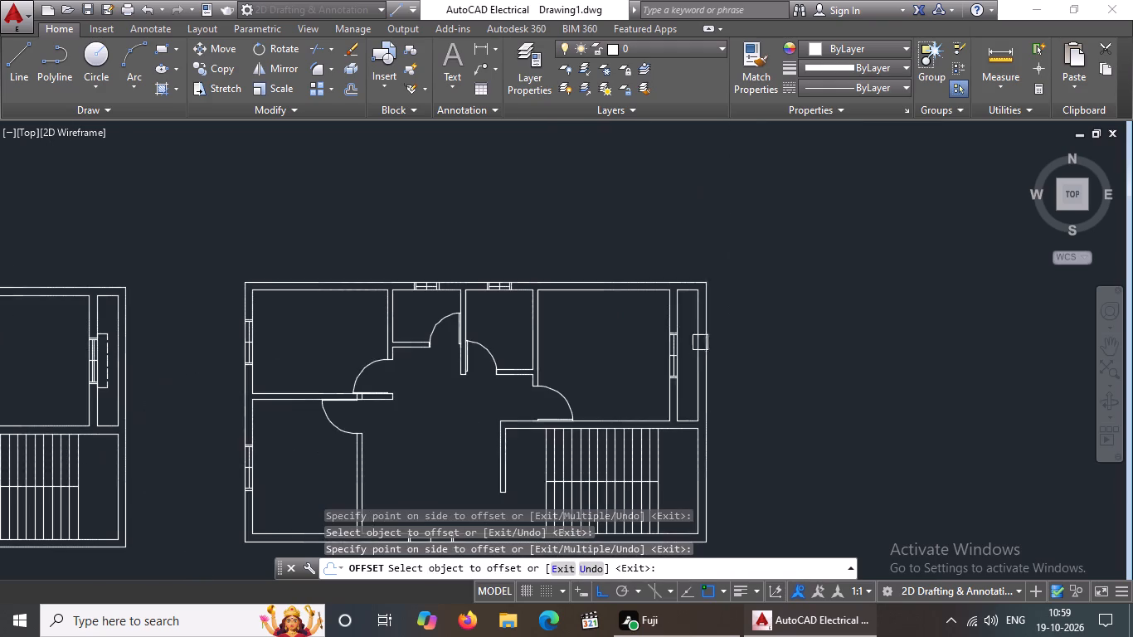
middle_drag(667, 429, 677, 367)
scroll(435, 514, up, 3)
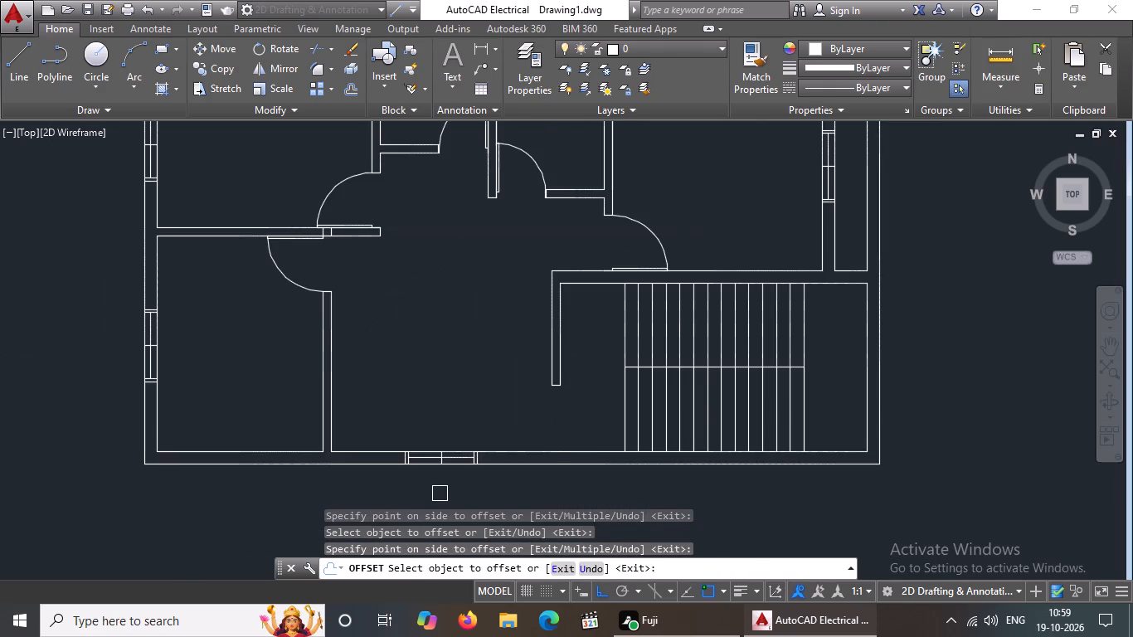
key(Escape)
key(o)
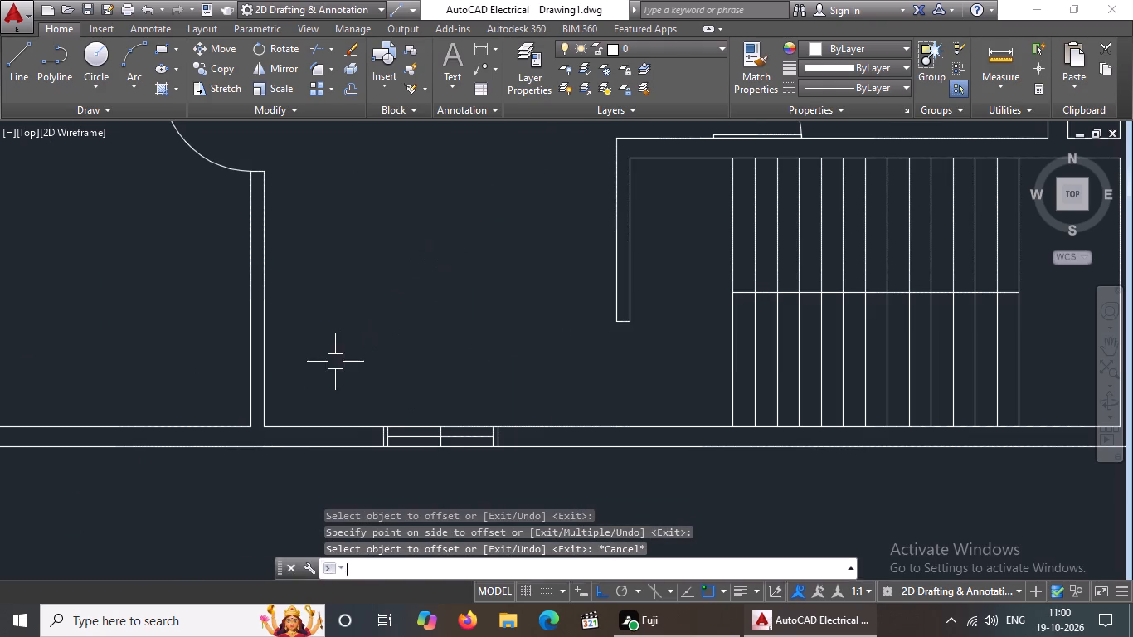
key(Return)
key(1)
key(shift+quotedbl)
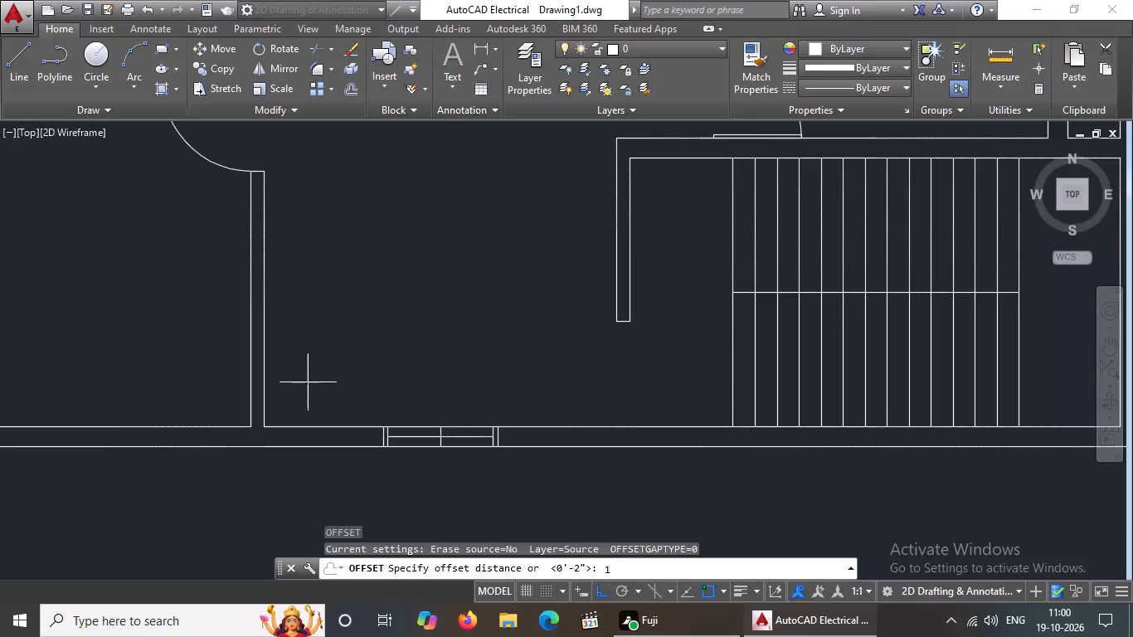
key(Return)
scroll(413, 445, up, 3)
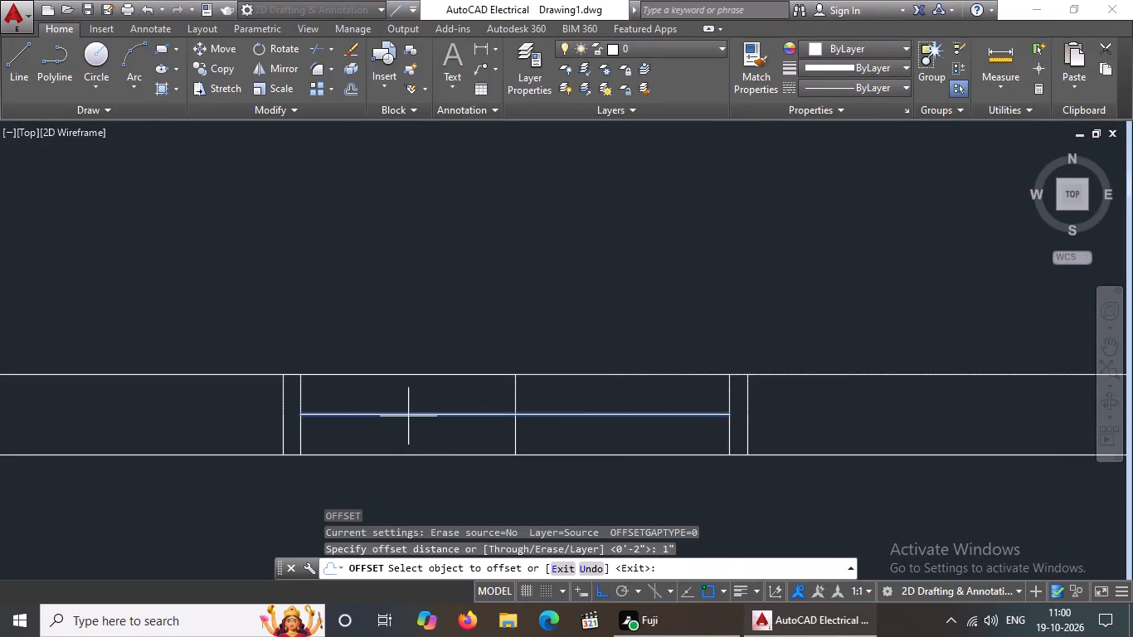
click(408, 416)
click(406, 394)
click(413, 413)
click(420, 438)
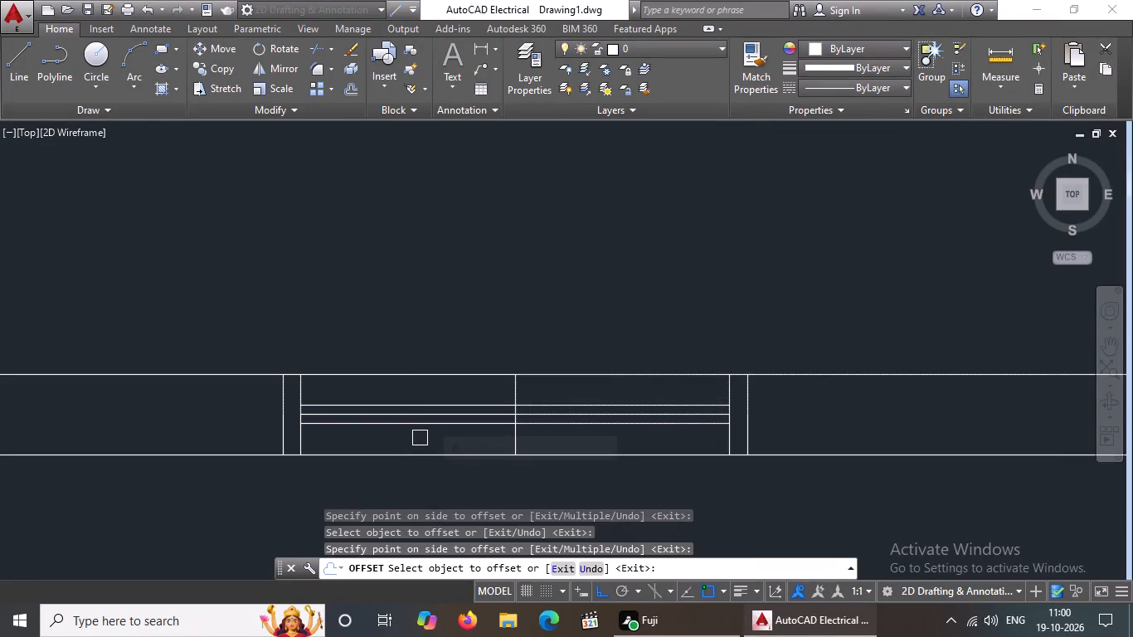
Delete the original centre line between the two offset lines of the bottom-wall window.
scroll(393, 382, down, 3)
scroll(310, 396, down, 2)
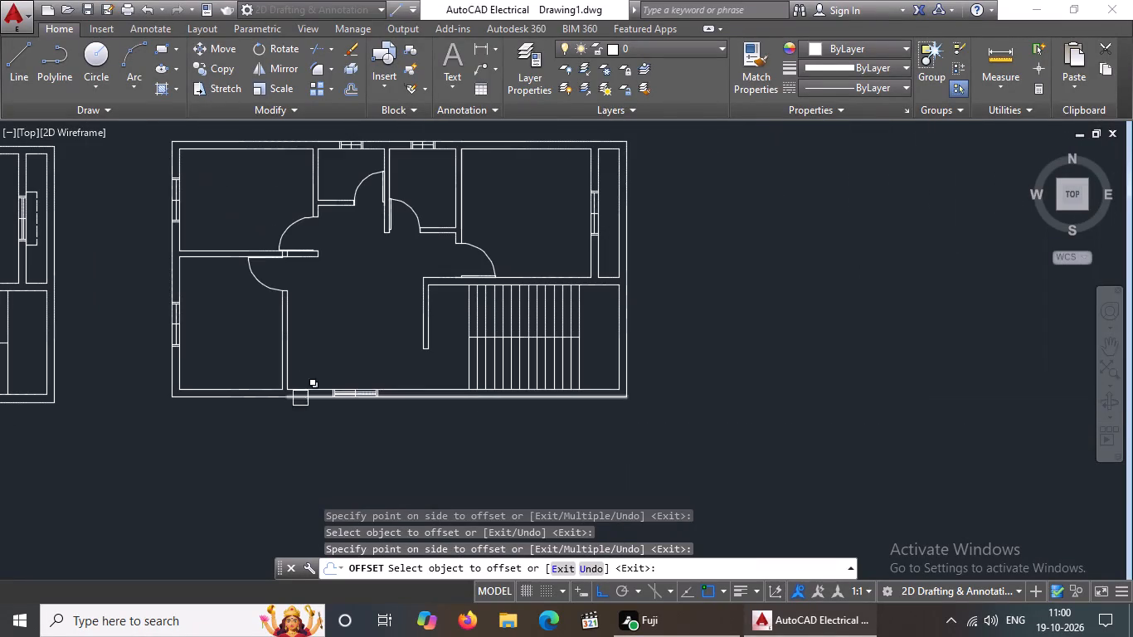
scroll(377, 394, up, 3)
key(Escape)
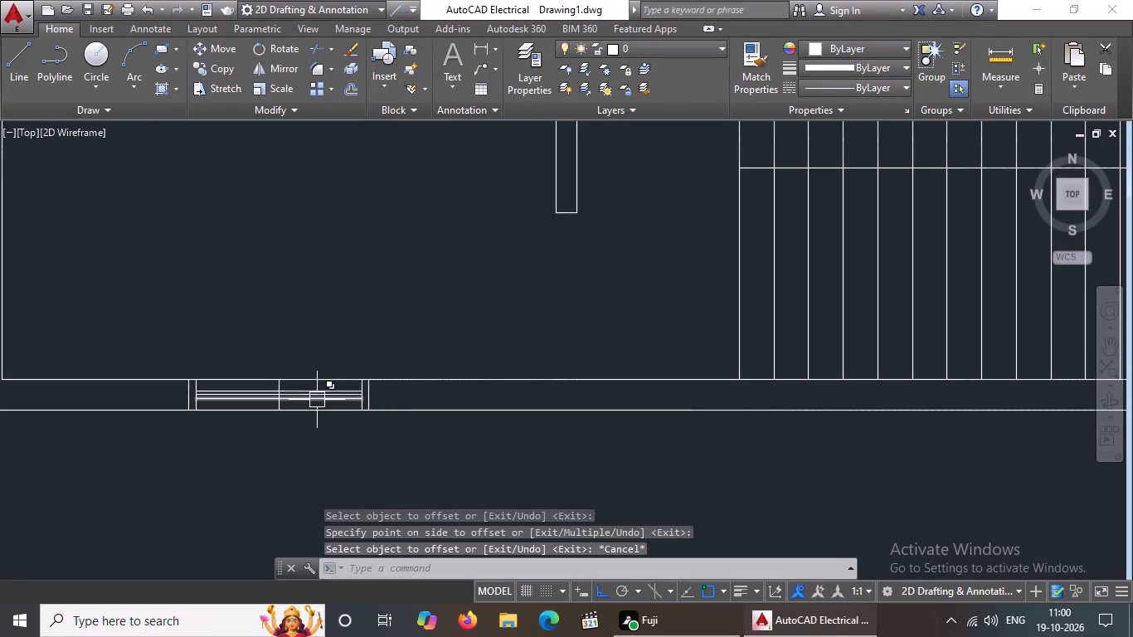
scroll(315, 400, up, 4)
click(345, 367)
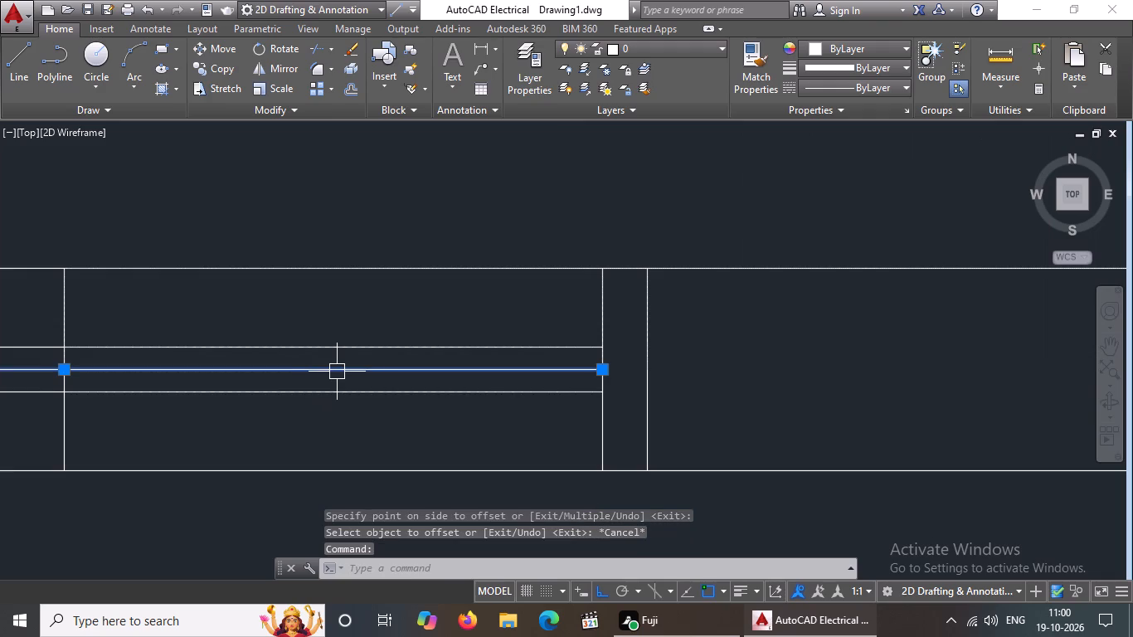
key(Delete)
Offset the lower left-wall window's vertical centre line by 1" to both sides.
scroll(339, 381, down, 6)
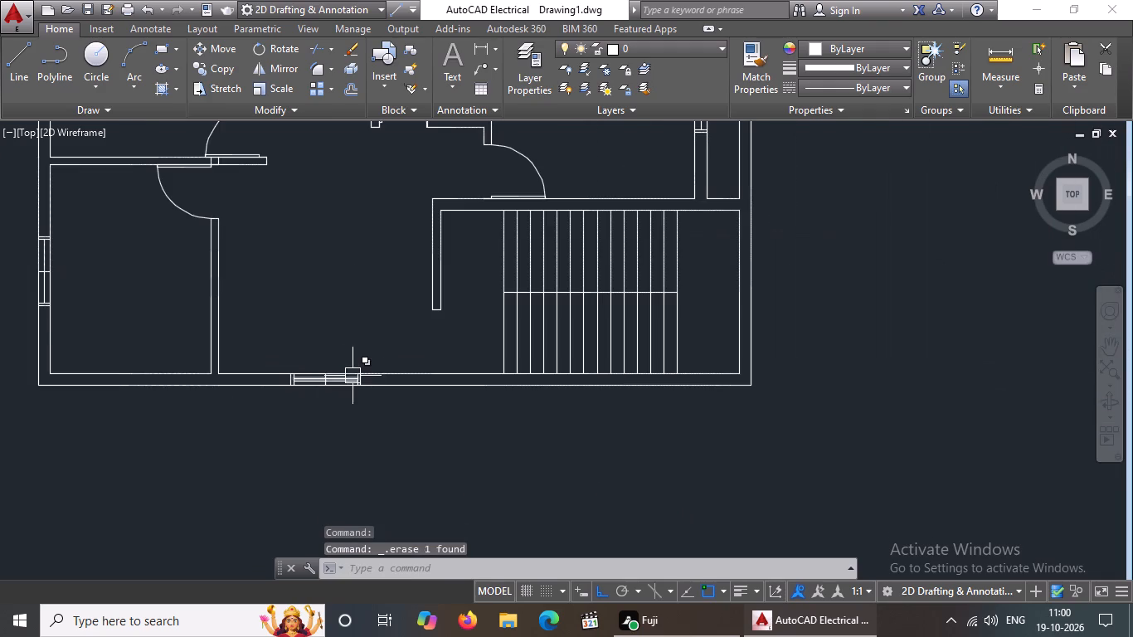
middle_drag(83, 331, 304, 391)
scroll(262, 329, up, 3)
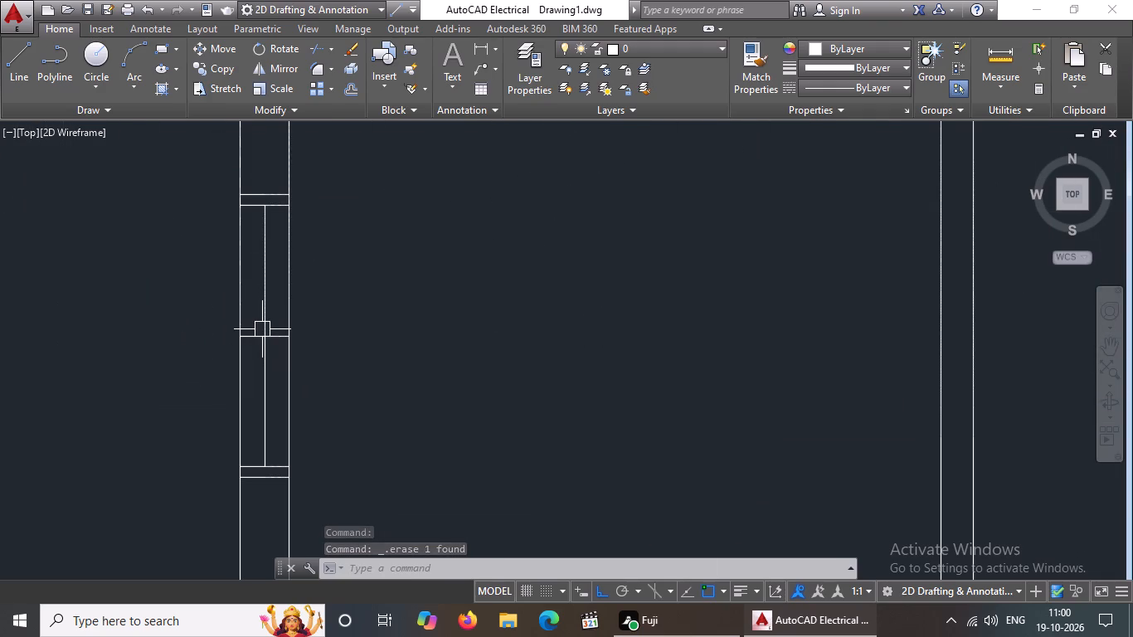
key(Escape)
text(op)
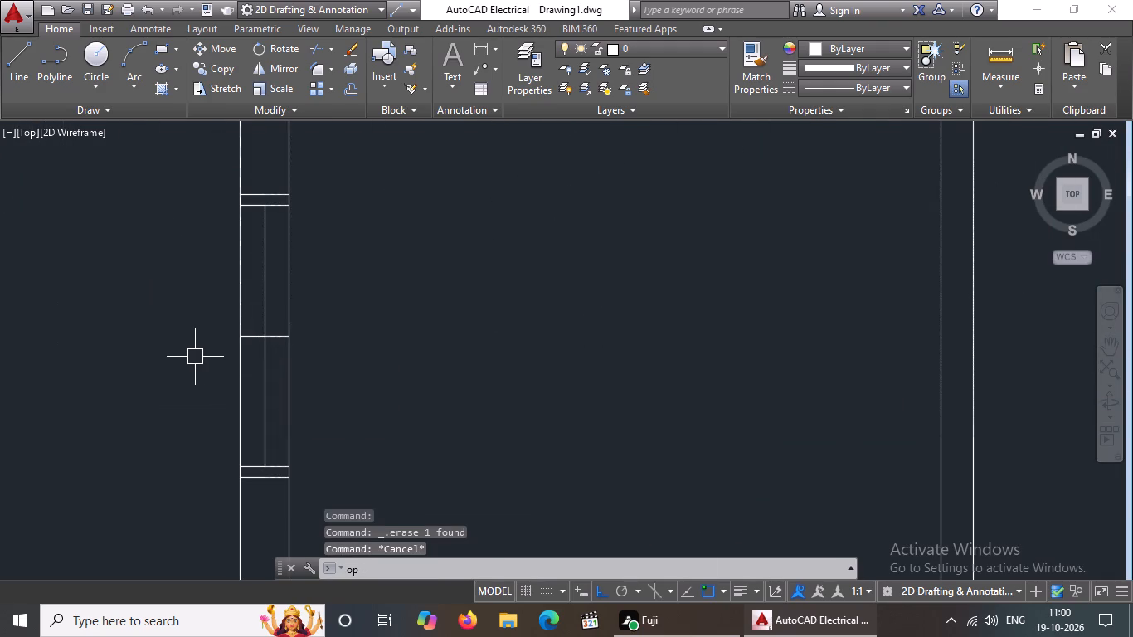
key(Escape)
key(Escape)
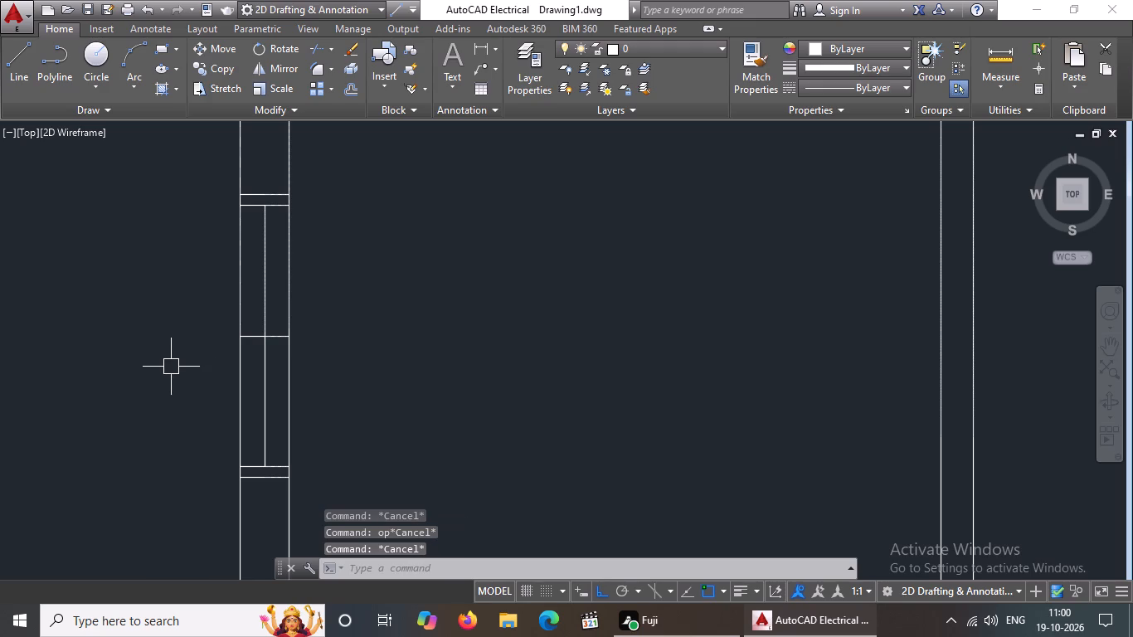
key(o)
key(Return)
key(1)
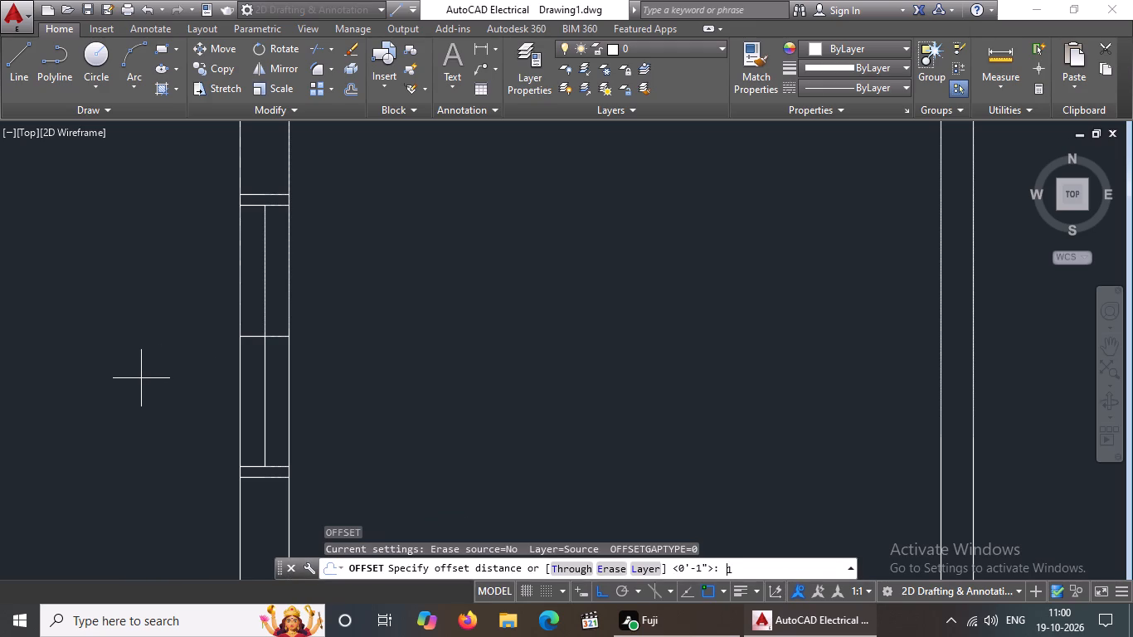
key(shift+quotedbl)
key(Return)
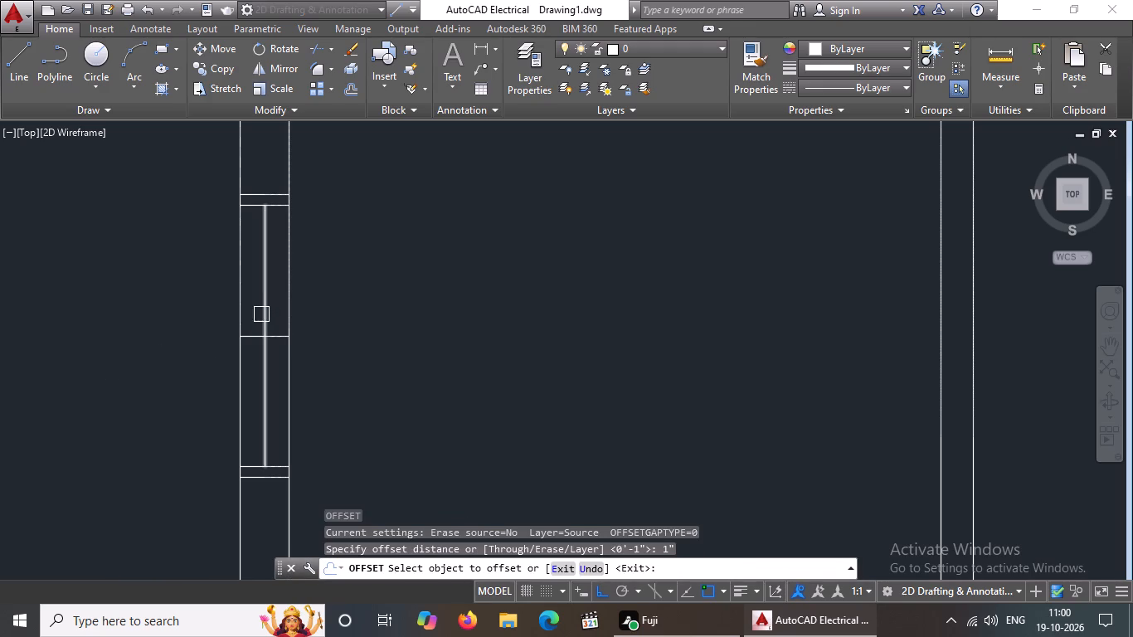
click(261, 314)
drag(231, 324, 238, 323)
click(268, 304)
click(293, 299)
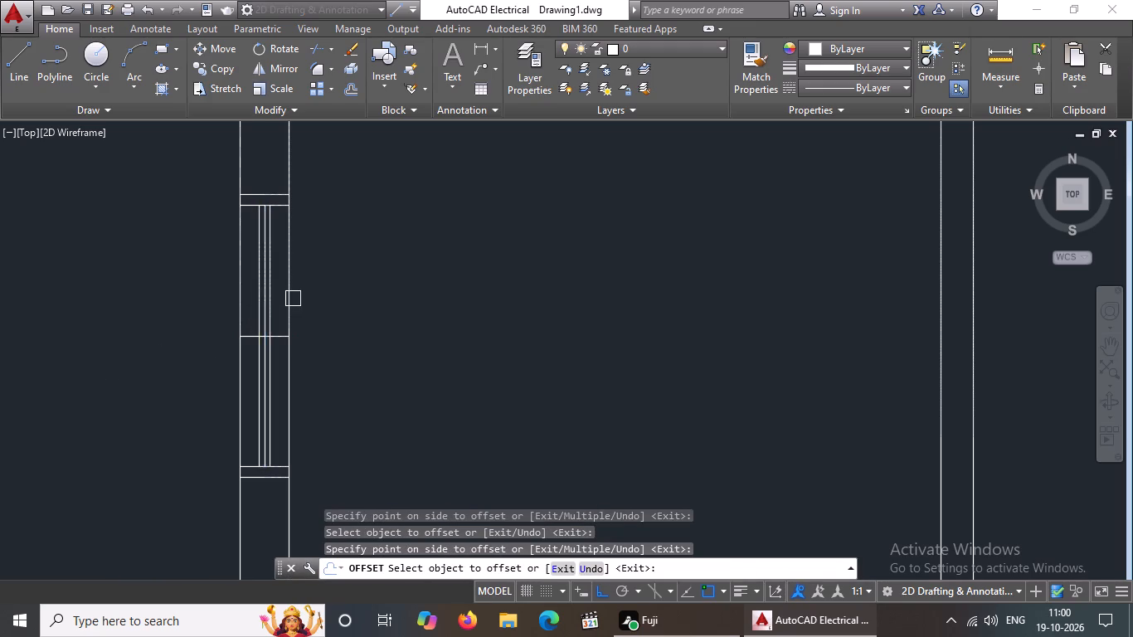
Delete the original centre line between the two offset lines of the lower left-wall window.
scroll(276, 297, up, 3)
key(Escape)
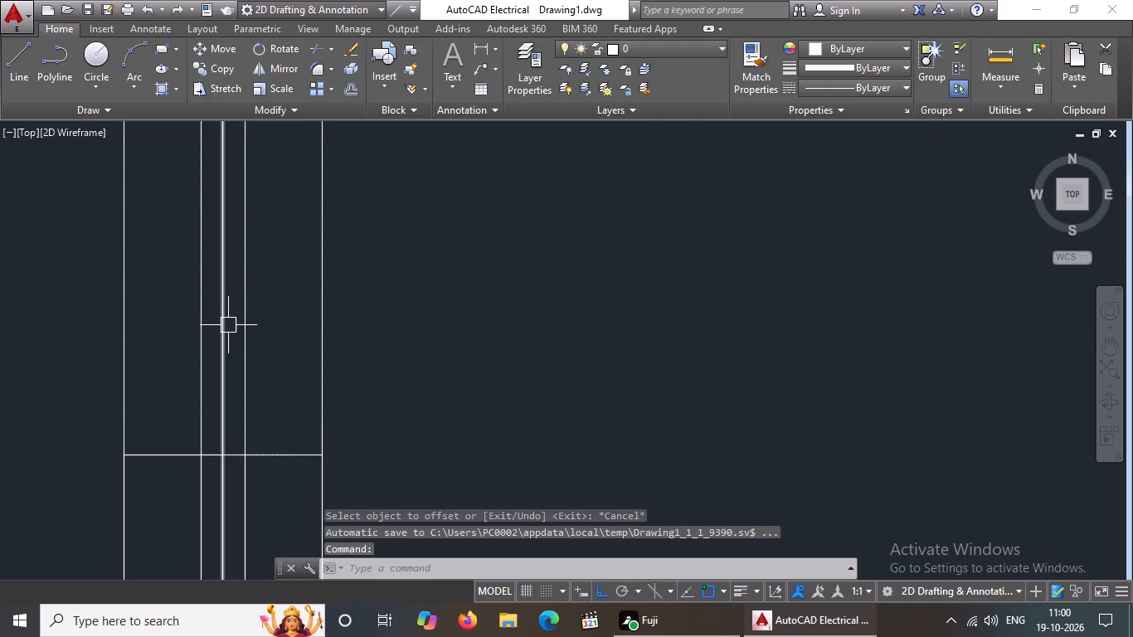
click(219, 329)
key(Delete)
scroll(238, 332, down, 4)
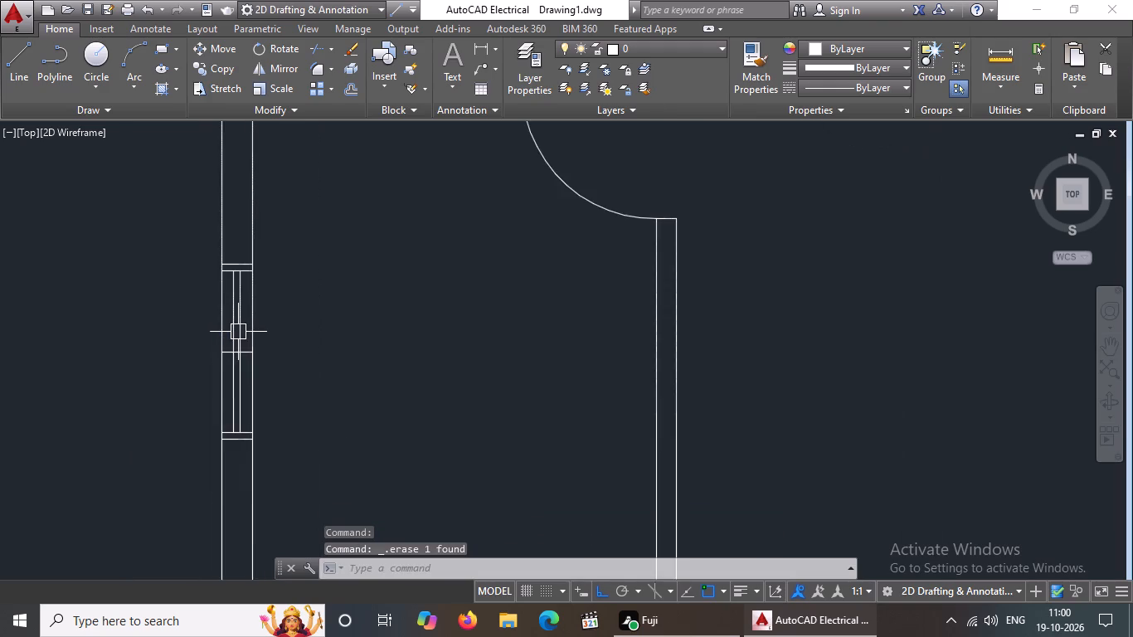
Offset the upper left-wall window's vertical centre line by 1" to both sides.
scroll(238, 333, down, 1)
middle_drag(346, 268, 346, 383)
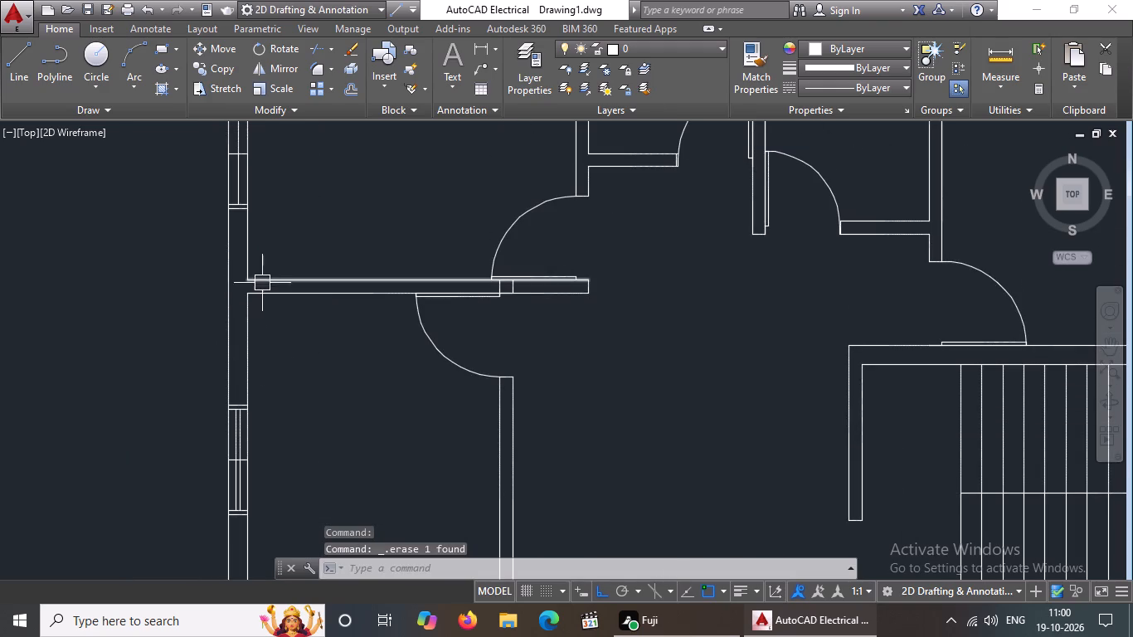
middle_drag(260, 211, 309, 577)
scroll(308, 498, up, 1)
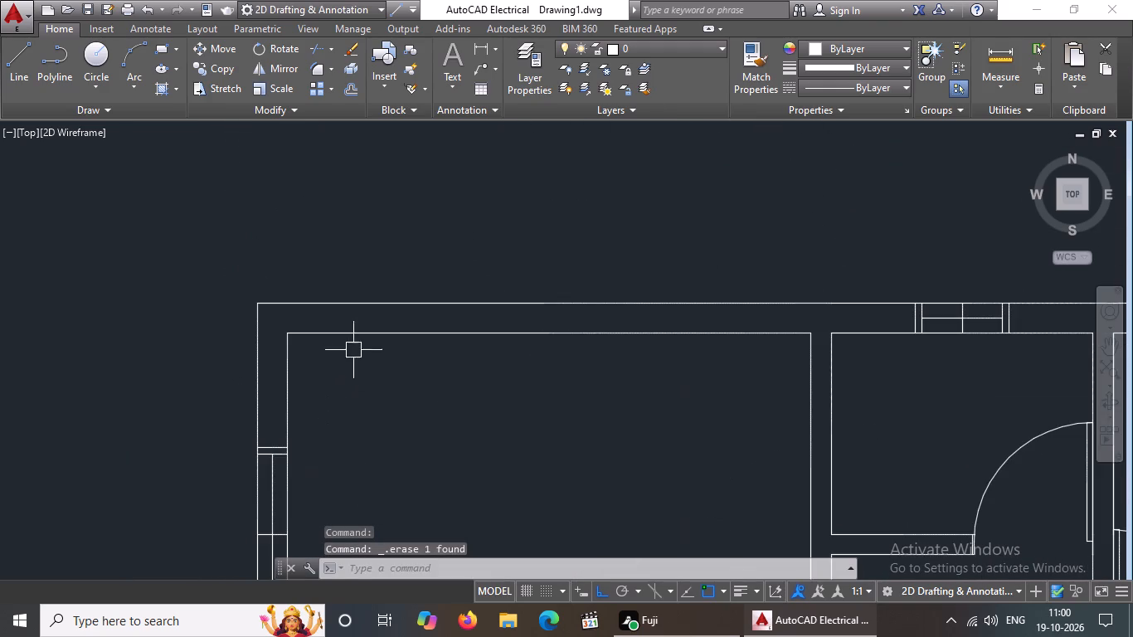
middle_drag(353, 497, 373, 367)
key(Escape)
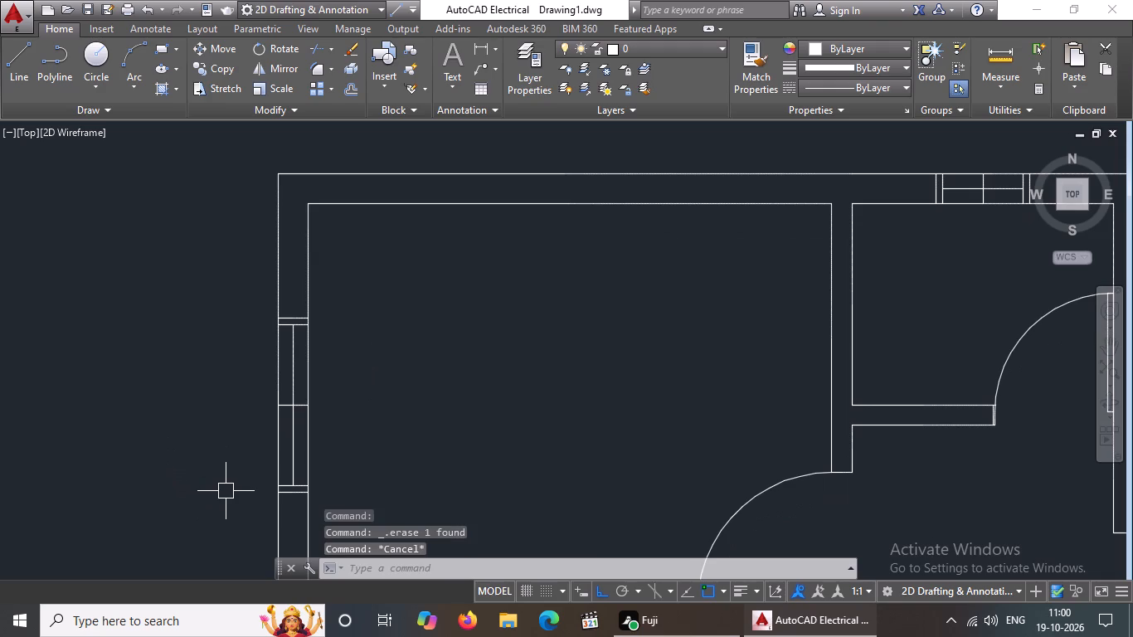
key(o)
key(Return)
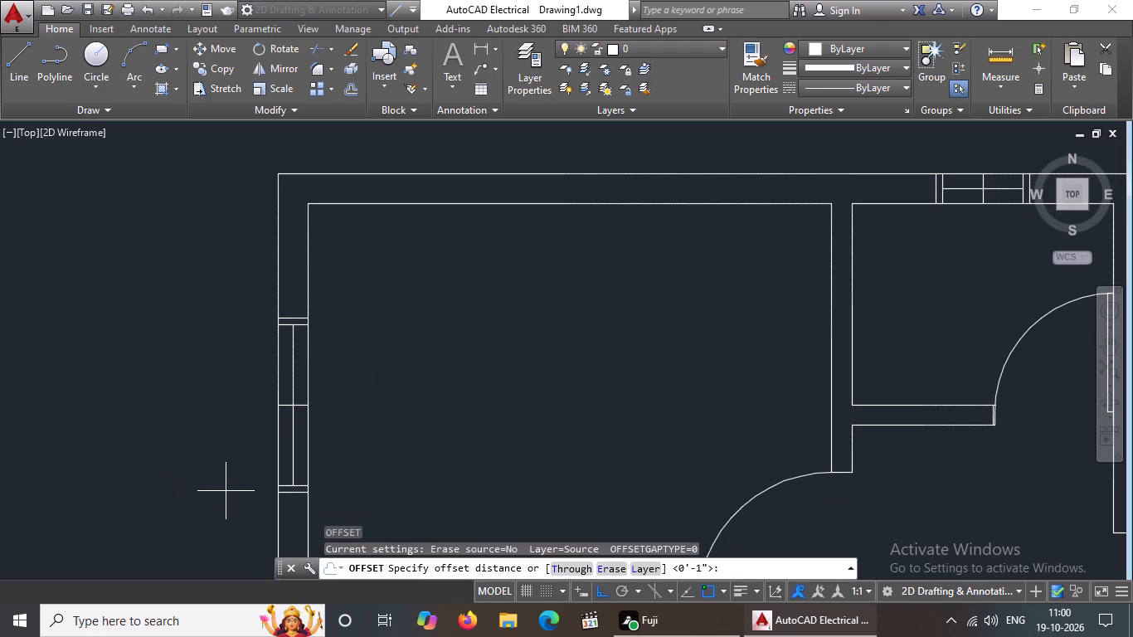
text(1")
key(Return)
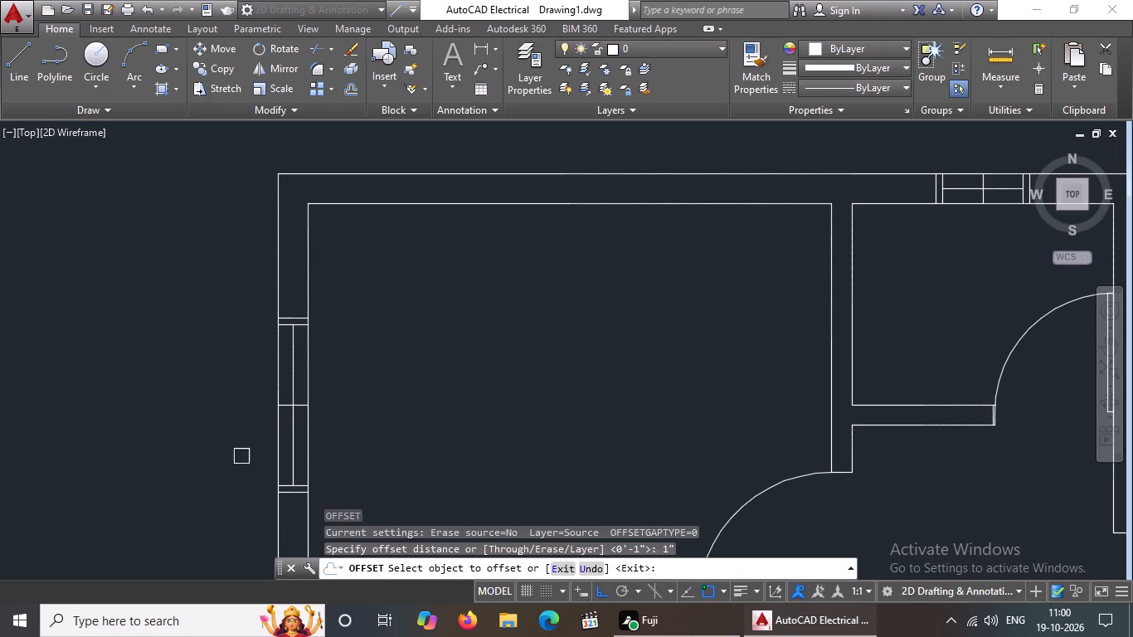
click(294, 368)
click(314, 368)
scroll(297, 391, up, 3)
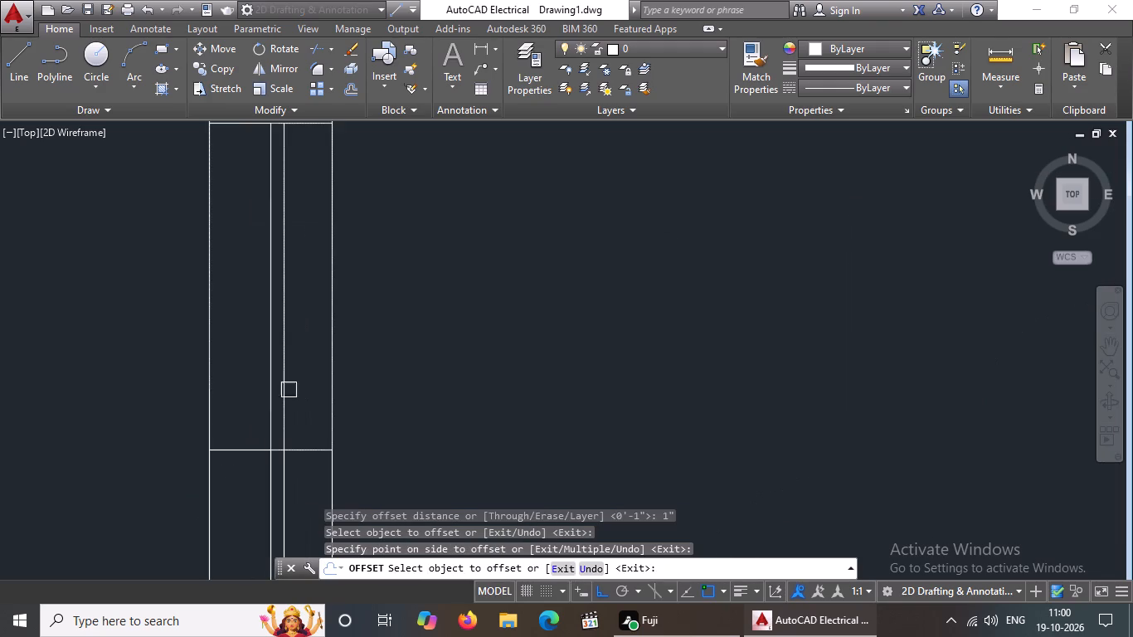
drag(269, 379, 261, 385)
drag(217, 401, 230, 399)
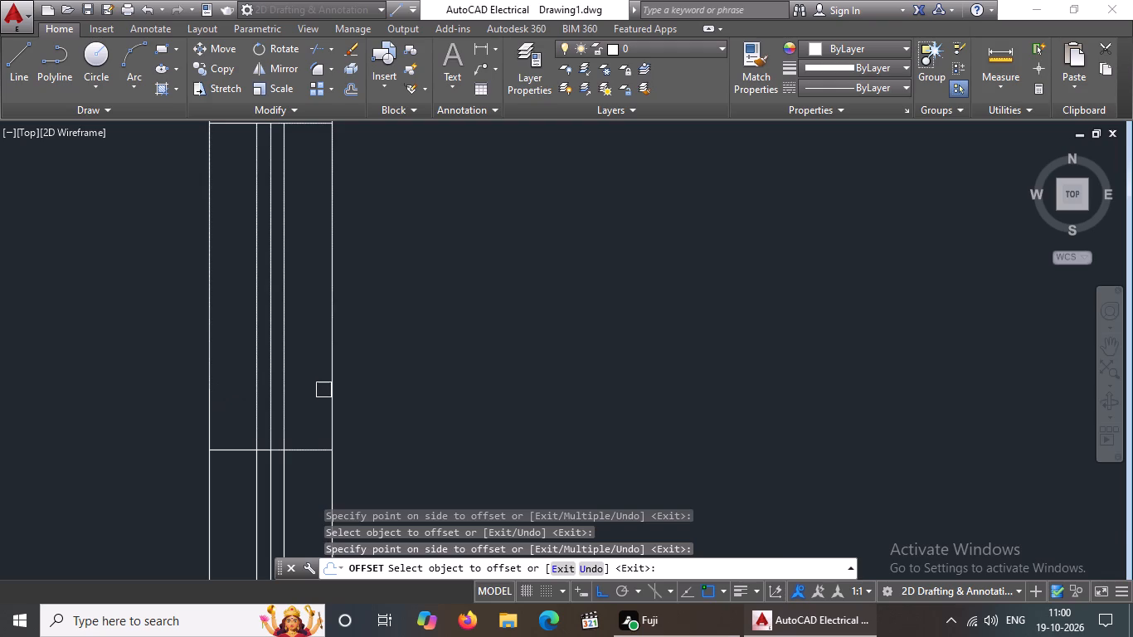
scroll(324, 391, down, 3)
scroll(324, 391, up, 3)
key(Escape)
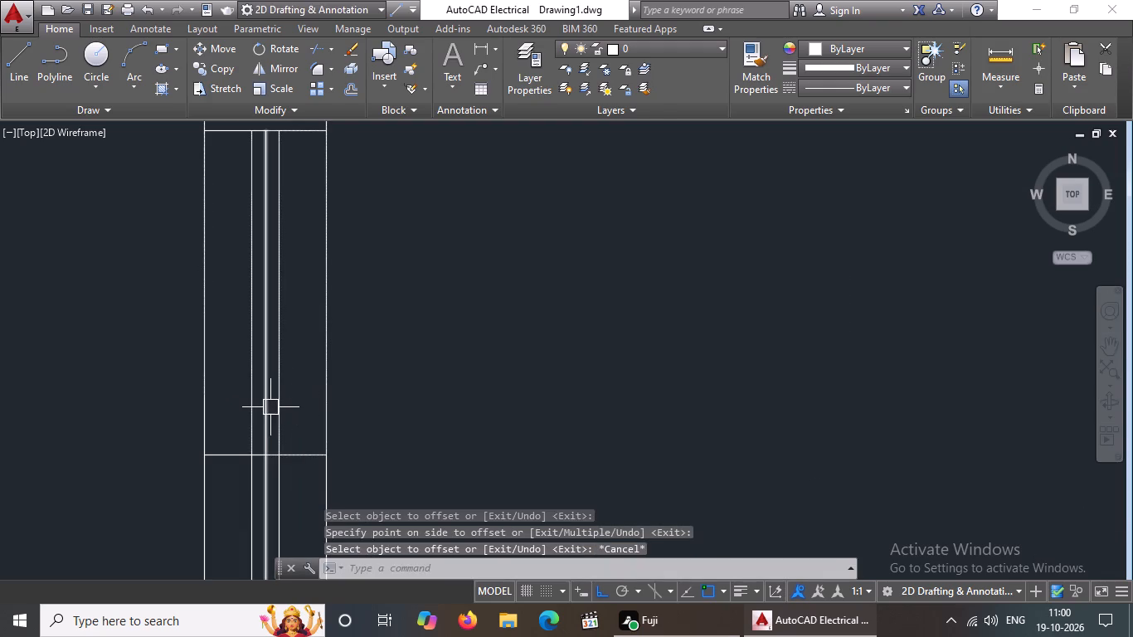
Delete the original centre line between the two offset lines of the upper left-wall window.
click(268, 409)
key(Delete)
Offset the horizontal centre line of the left one of the two top-wall windows by 1" to both sides.
scroll(264, 436, down, 1)
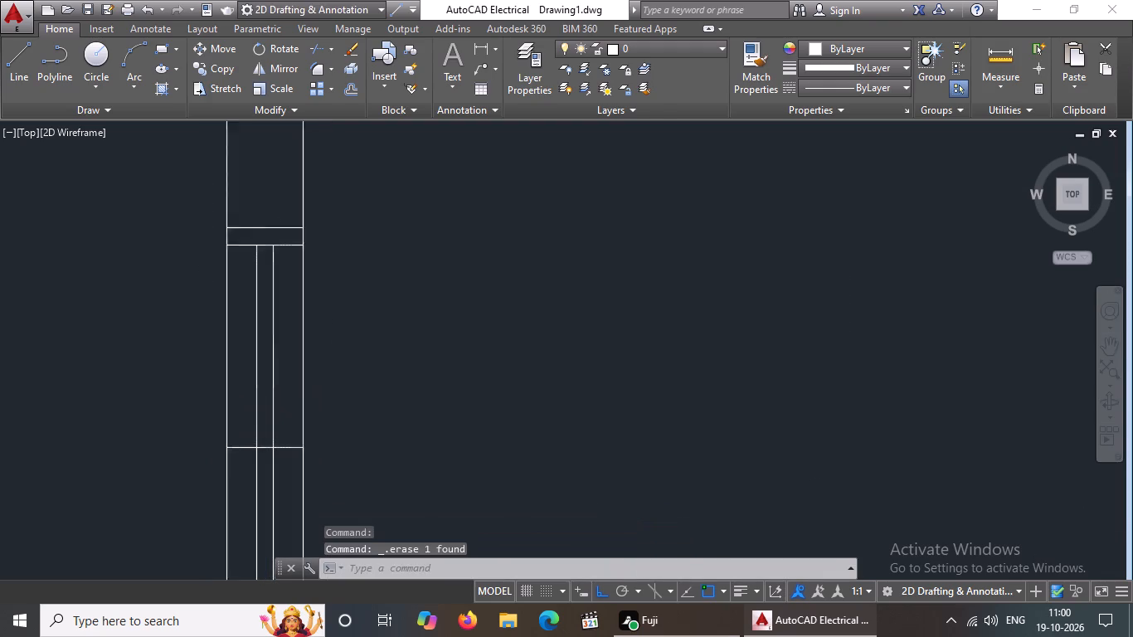
scroll(264, 436, down, 4)
middle_drag(438, 432, 333, 382)
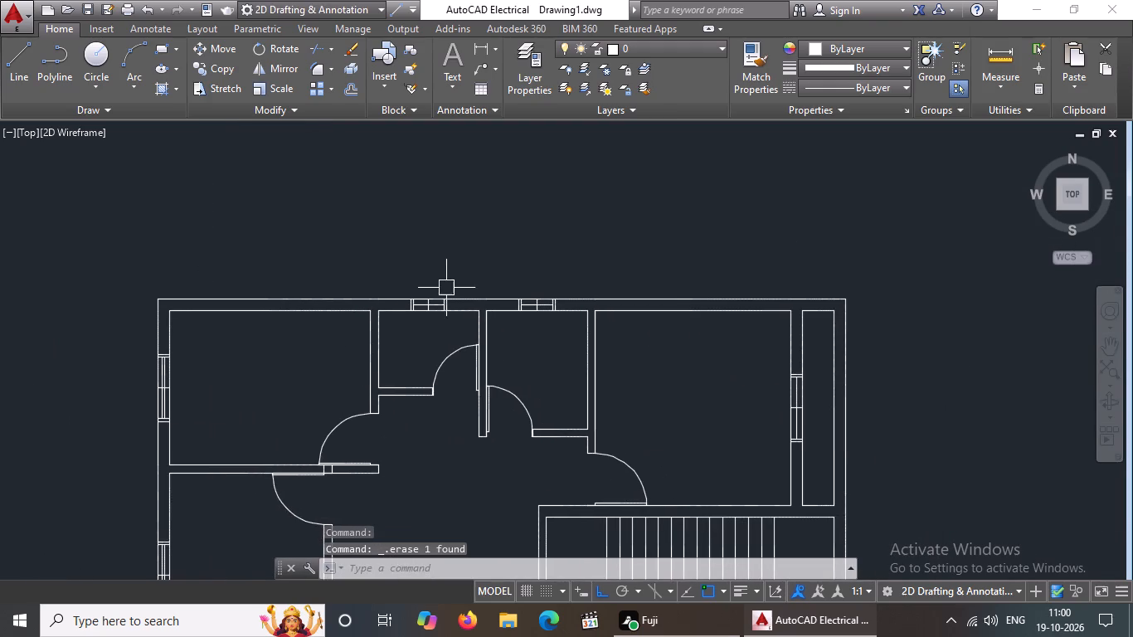
scroll(457, 283, up, 2)
key(Escape)
key(o)
key(Return)
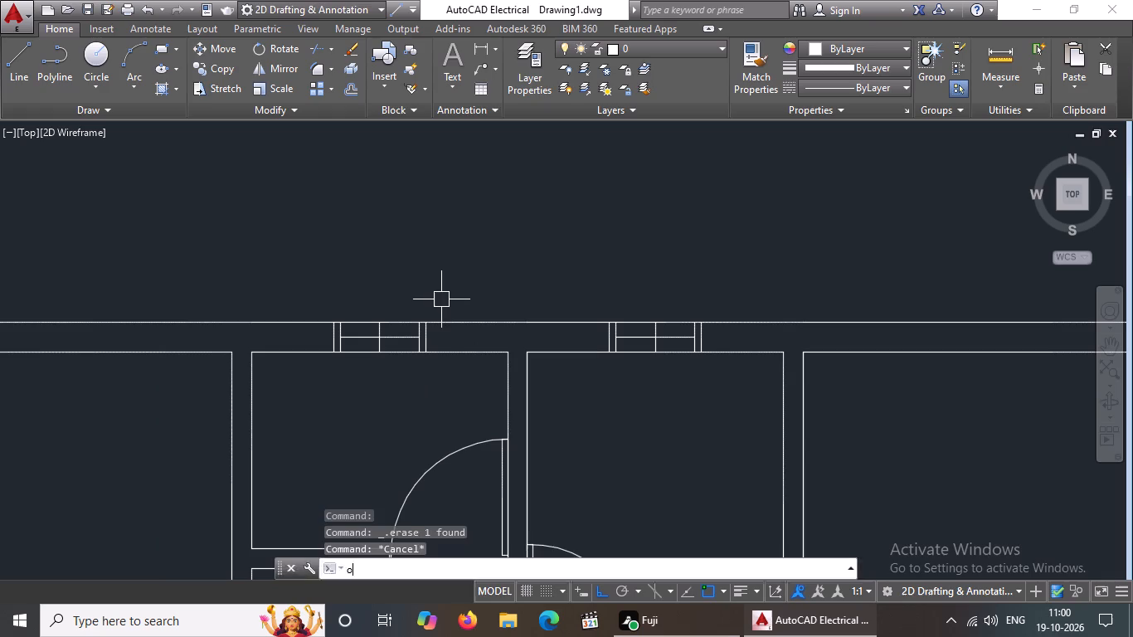
key(1)
key(shift+quotedbl)
key(Return)
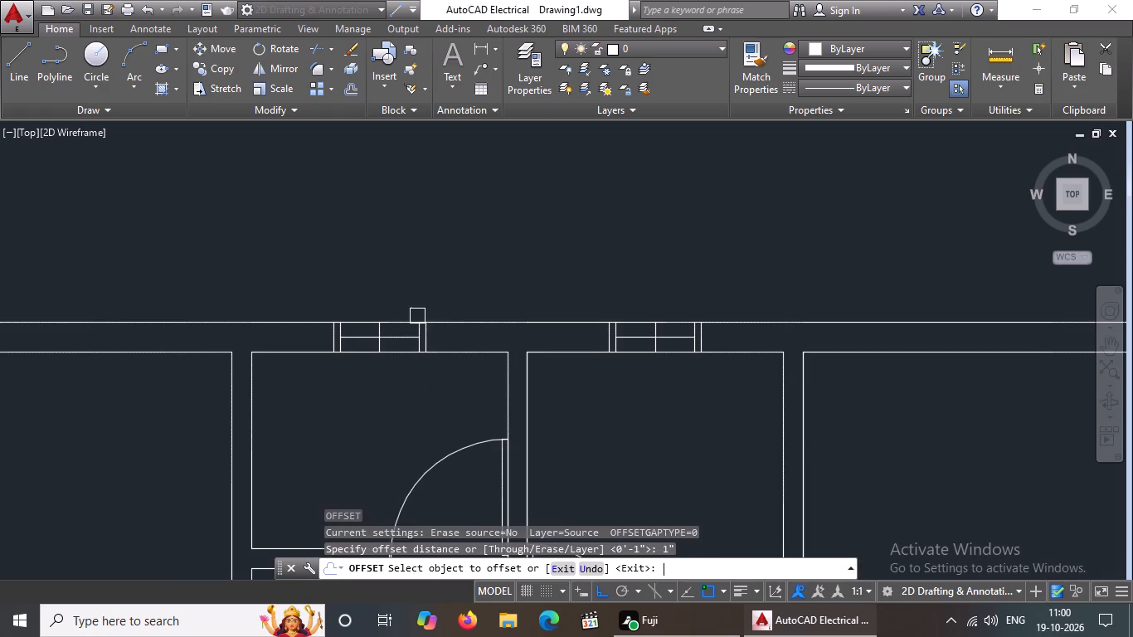
scroll(401, 348, up, 3)
click(382, 303)
drag(385, 269, 387, 287)
click(394, 303)
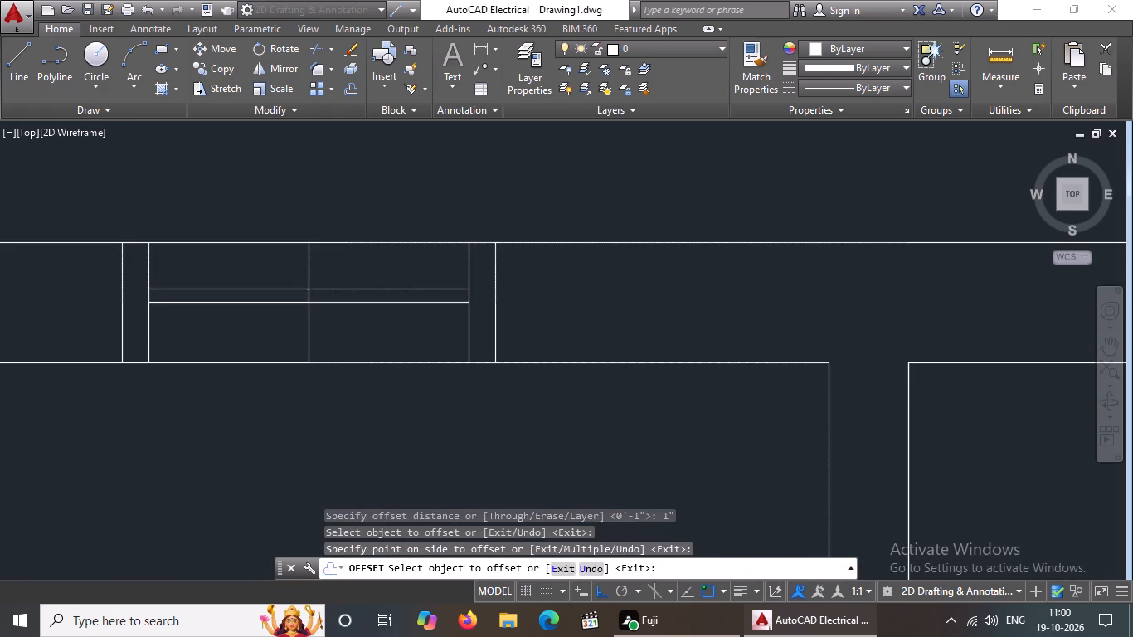
click(396, 358)
Offset the horizontal centre line of the right one of the two top-wall windows by 1" to both sides.
scroll(429, 323, down, 2)
scroll(790, 314, up, 2)
click(790, 317)
drag(783, 279, 782, 290)
drag(787, 315, 787, 347)
click(787, 384)
key(Escape)
Delete the original horizontal centre lines between the offset lines in both top-wall windows.
scroll(496, 354, down, 2)
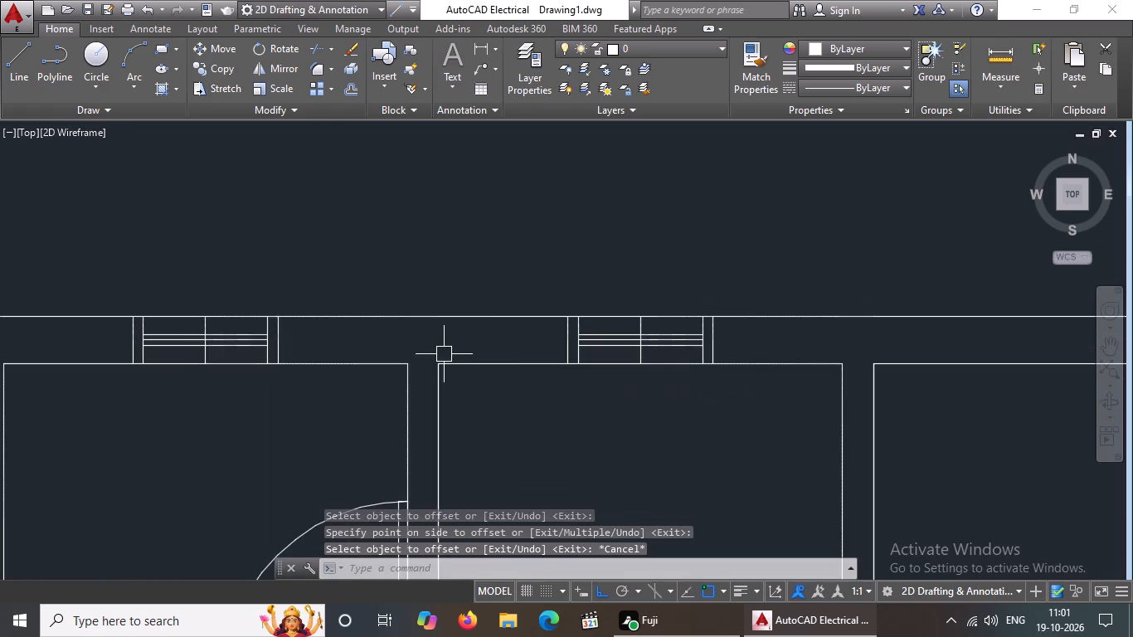
scroll(179, 340, up, 3)
click(199, 338)
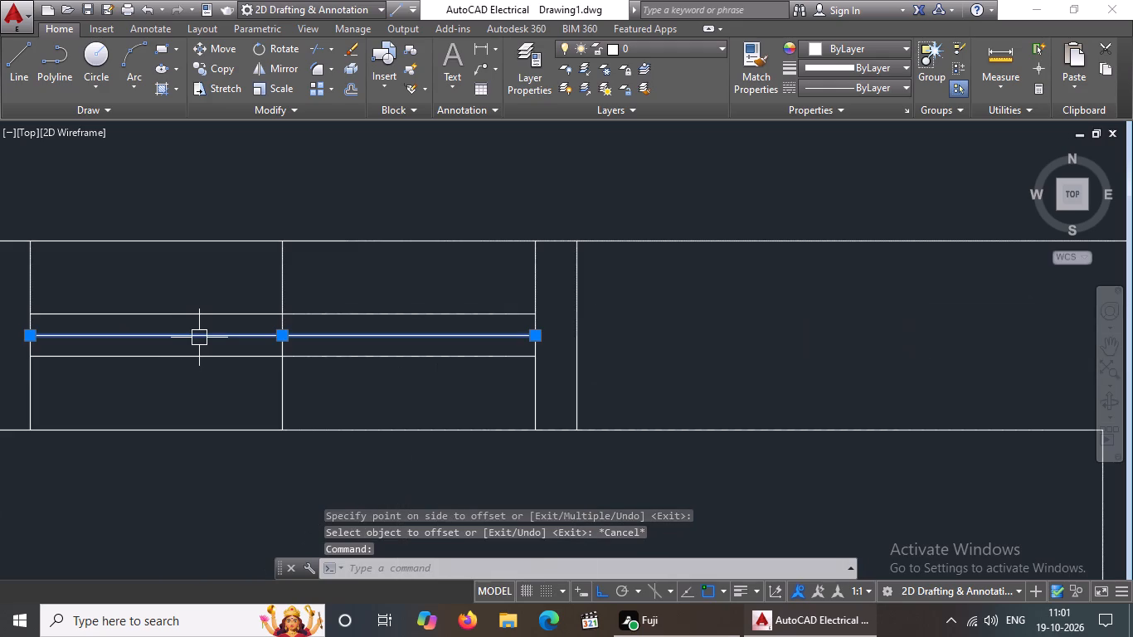
key(Delete)
scroll(199, 338, down, 3)
scroll(668, 346, up, 3)
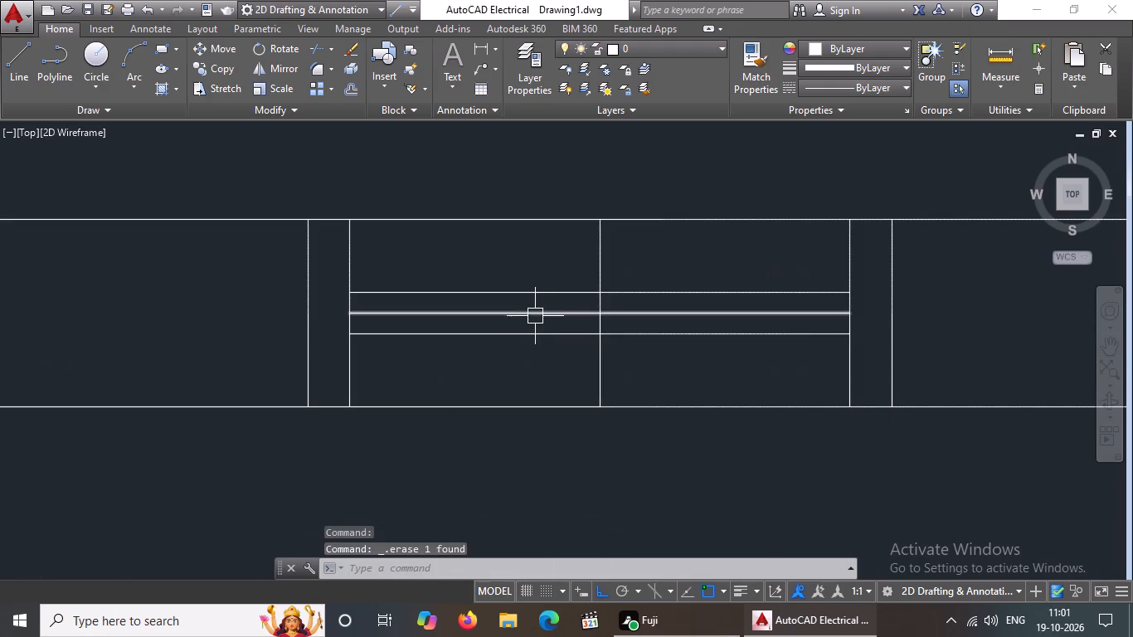
click(535, 315)
key(Delete)
Offset the vertical centre line of the window in the upper-right room's right wall by 1" to both sides.
scroll(562, 328, down, 6)
scroll(824, 473, up, 2)
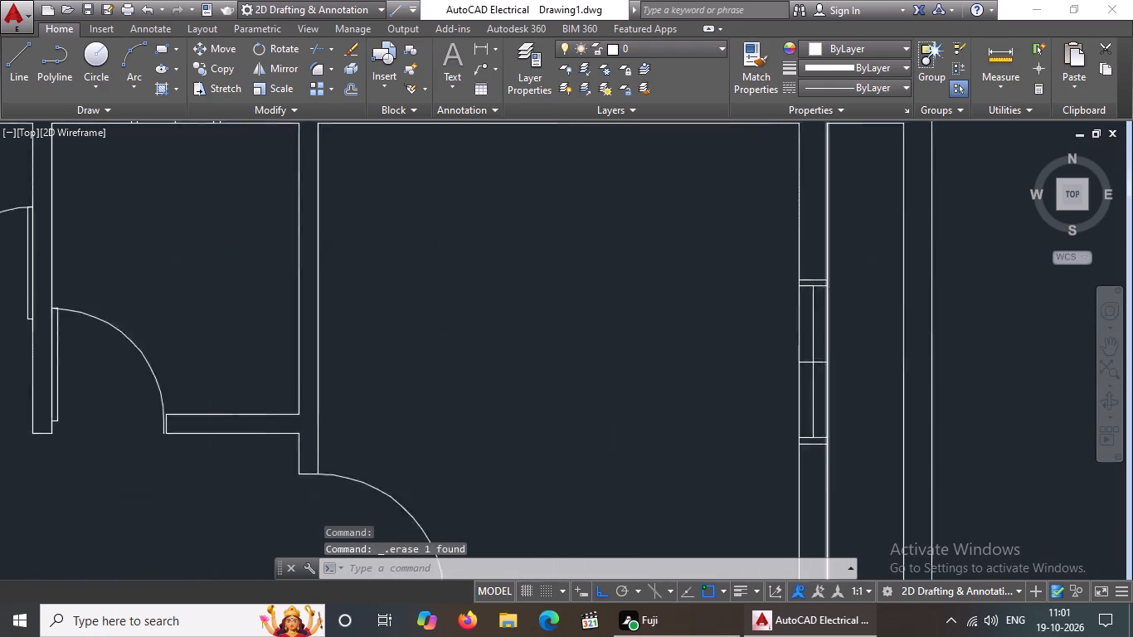
scroll(824, 472, up, 1)
key(Escape)
key(o)
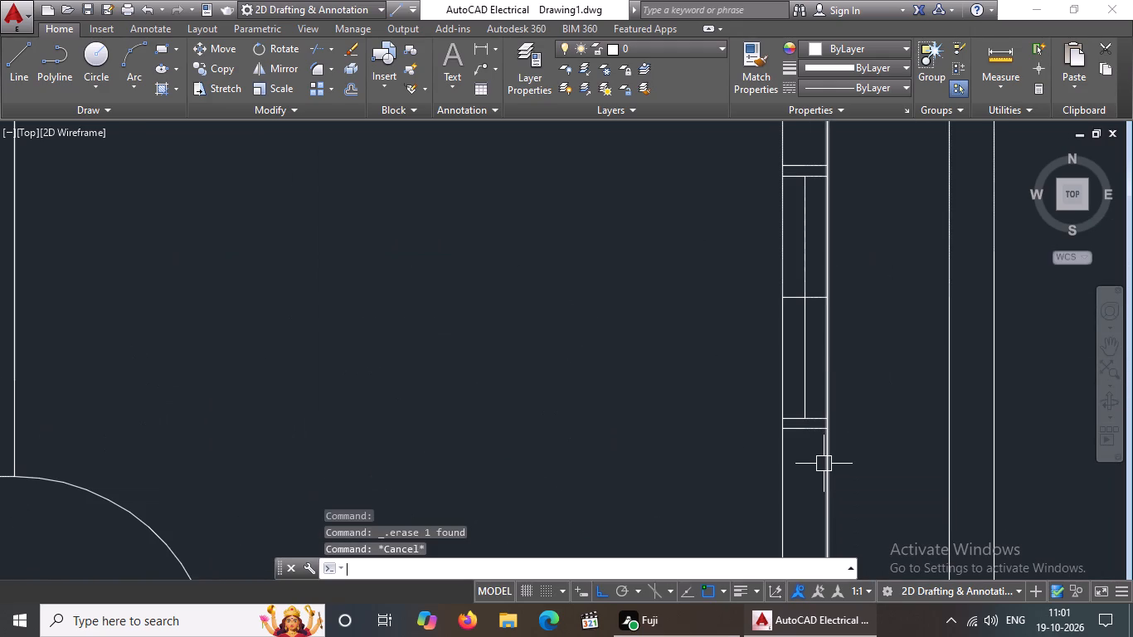
key(Return)
key(1)
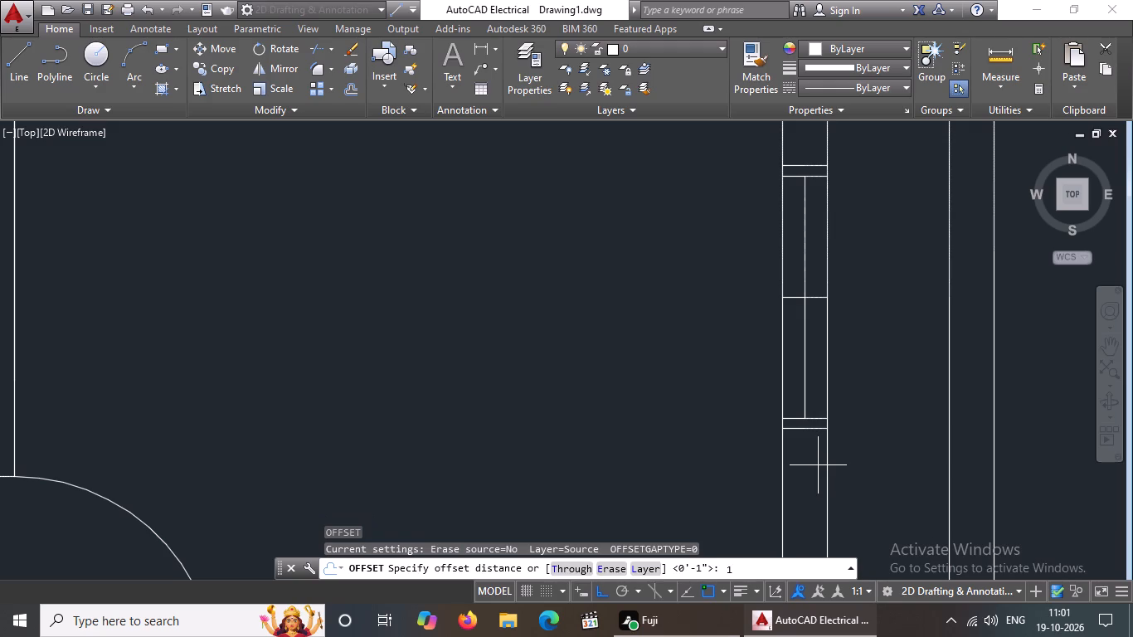
key(shift+quotedbl)
key(Return)
scroll(814, 382, up, 2)
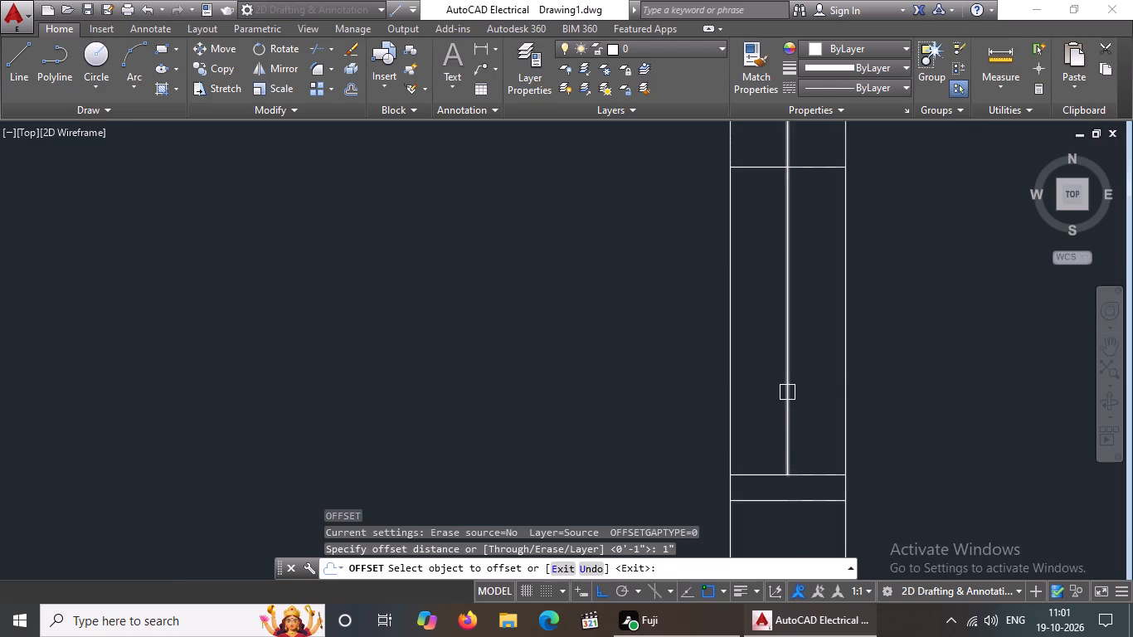
click(787, 392)
click(814, 384)
click(786, 408)
click(747, 416)
scroll(780, 393, down, 1)
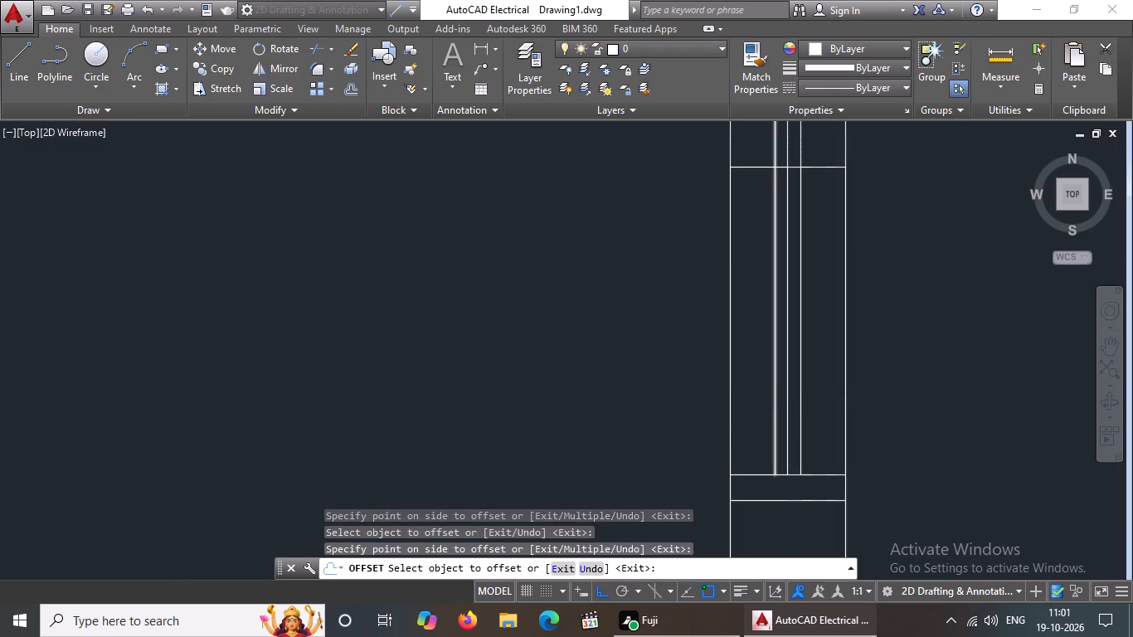
key(Escape)
Delete the original centre line between the two offset lines of the upper-right room's window.
scroll(791, 383, up, 1)
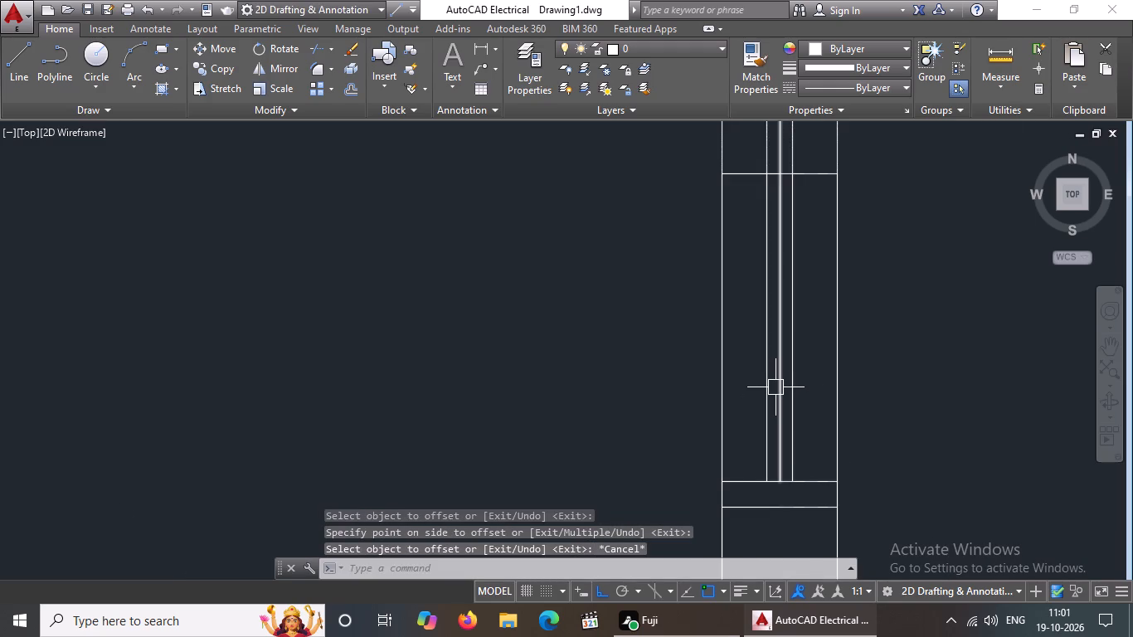
click(776, 385)
key(Delete)
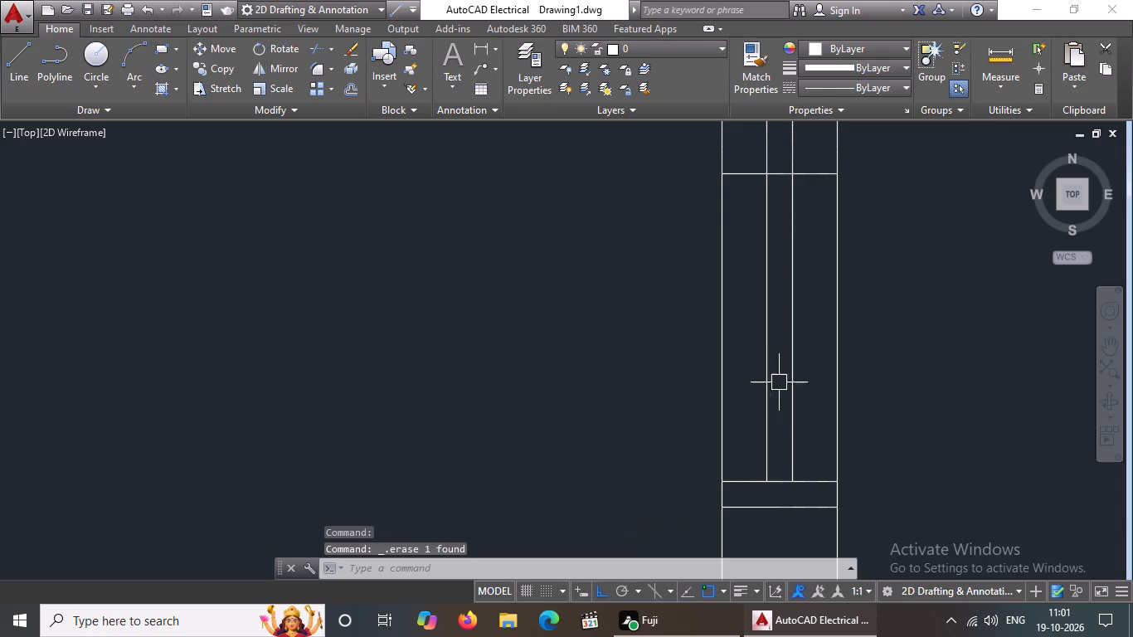
Examine the first plan's windows and the dashed outlines outside them, comparing them with the second layout's windows.
scroll(780, 382, down, 6)
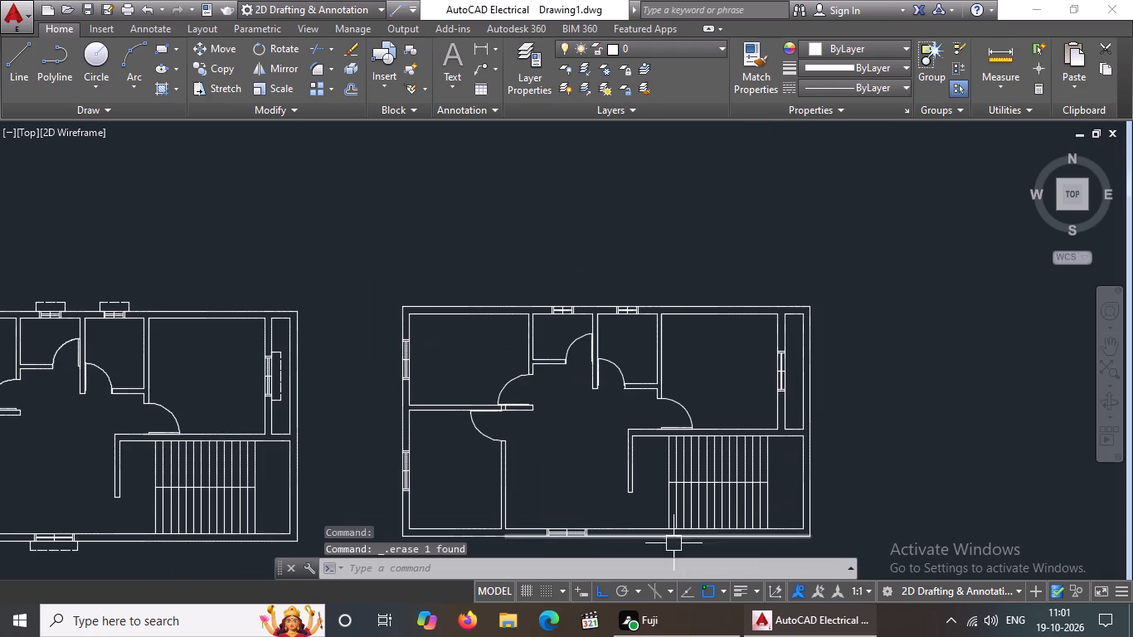
middle_drag(573, 554, 582, 464)
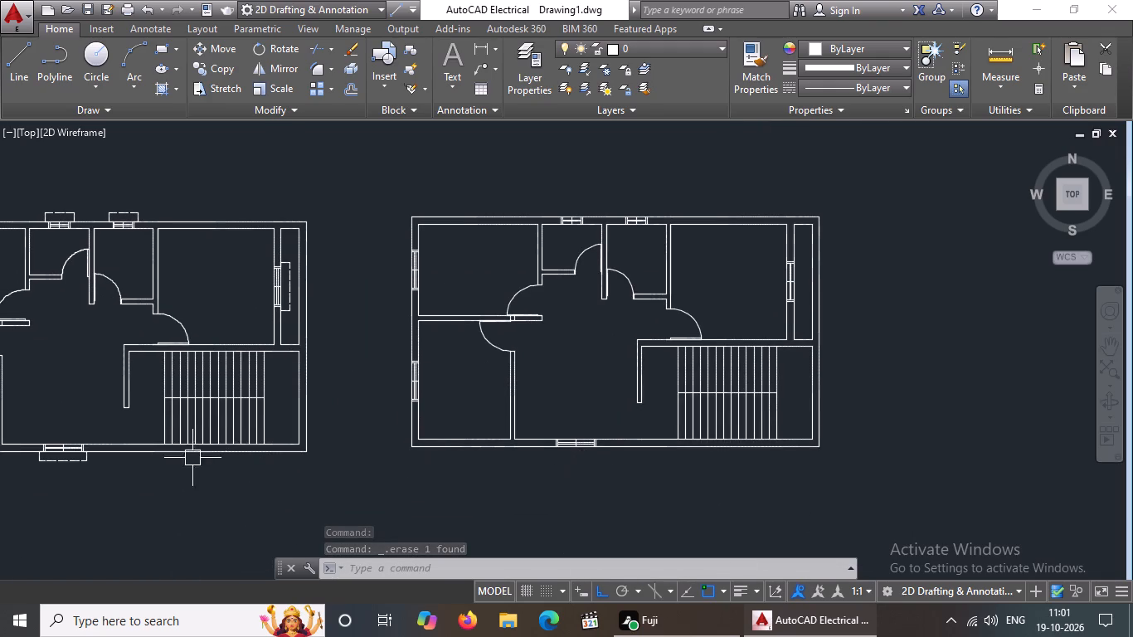
middle_drag(121, 459, 293, 498)
scroll(214, 498, up, 3)
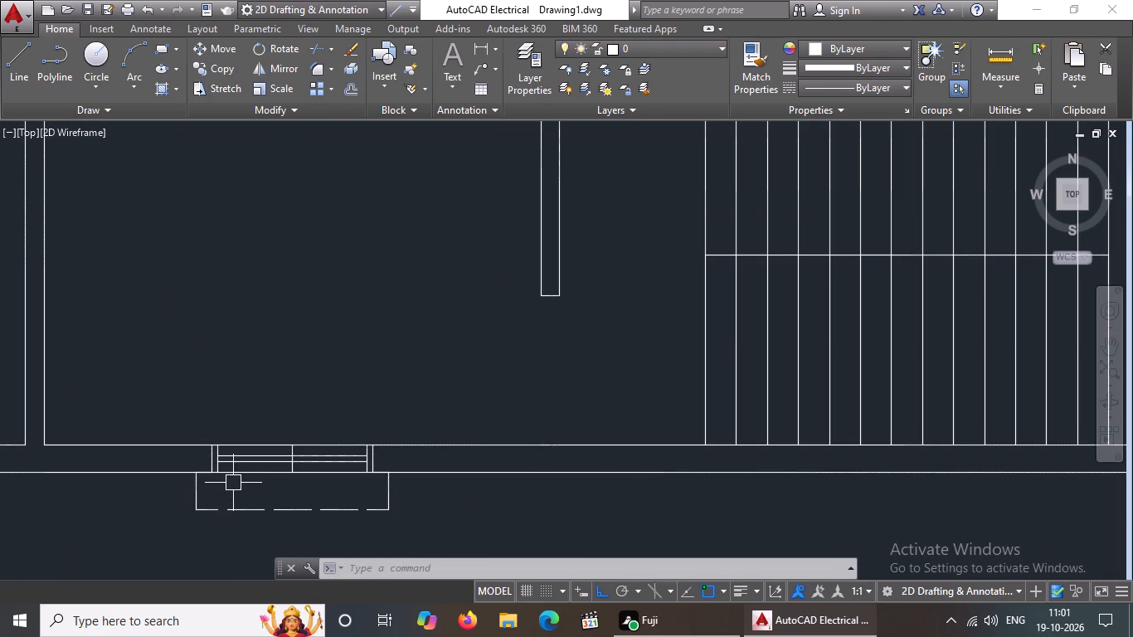
scroll(236, 477, down, 3)
scroll(69, 389, up, 3)
scroll(144, 395, down, 2)
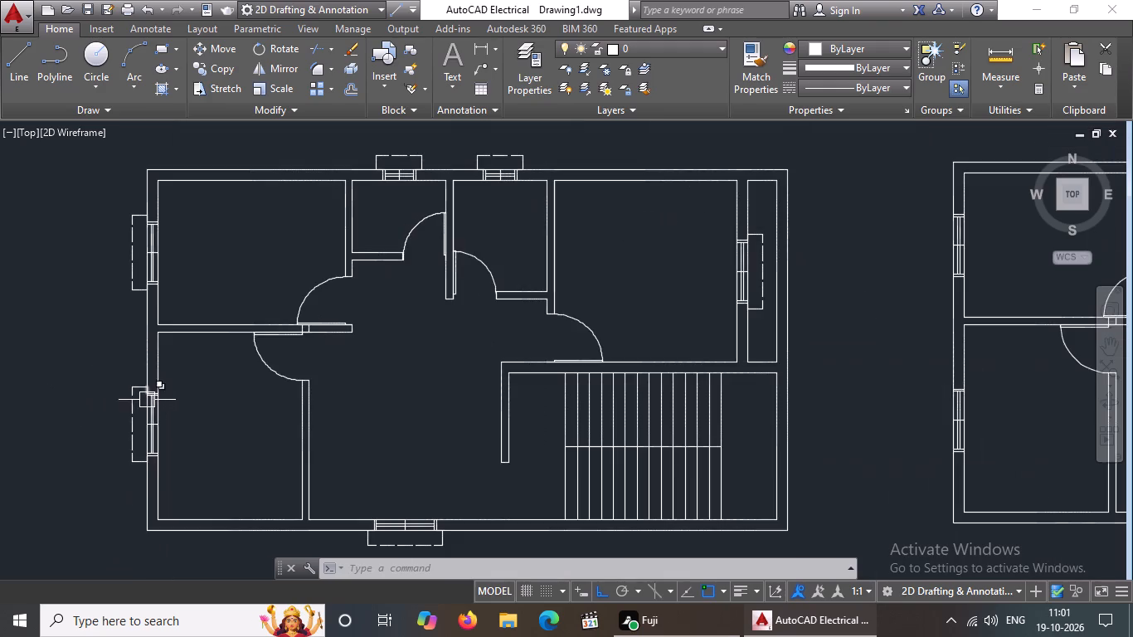
scroll(143, 260, up, 2)
scroll(227, 272, down, 2)
scroll(461, 182, up, 2)
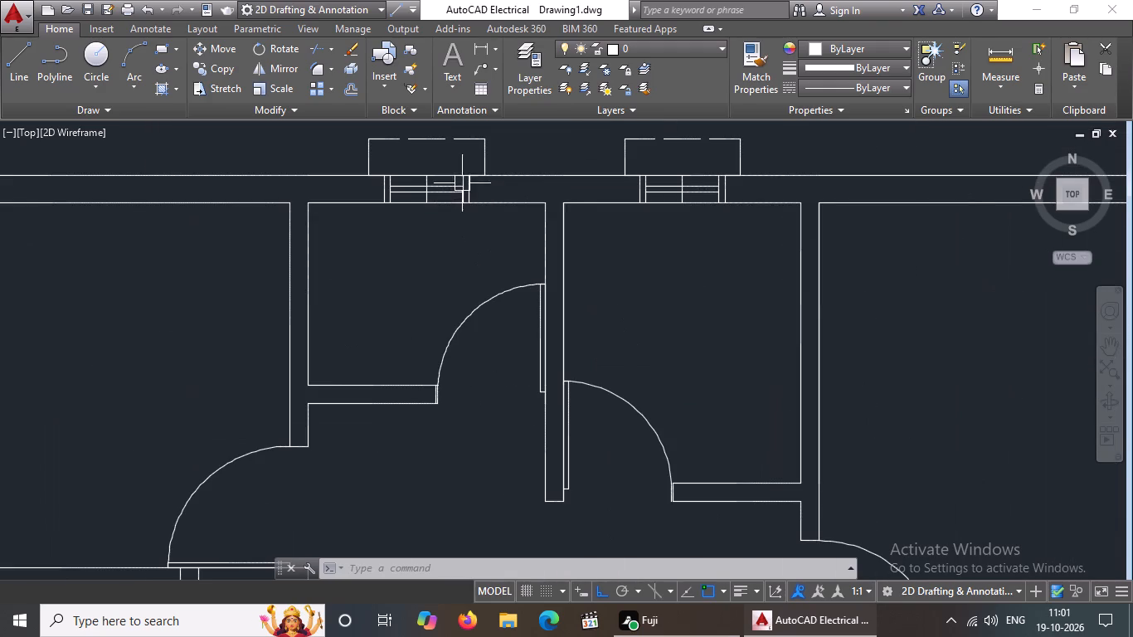
scroll(565, 216, down, 2)
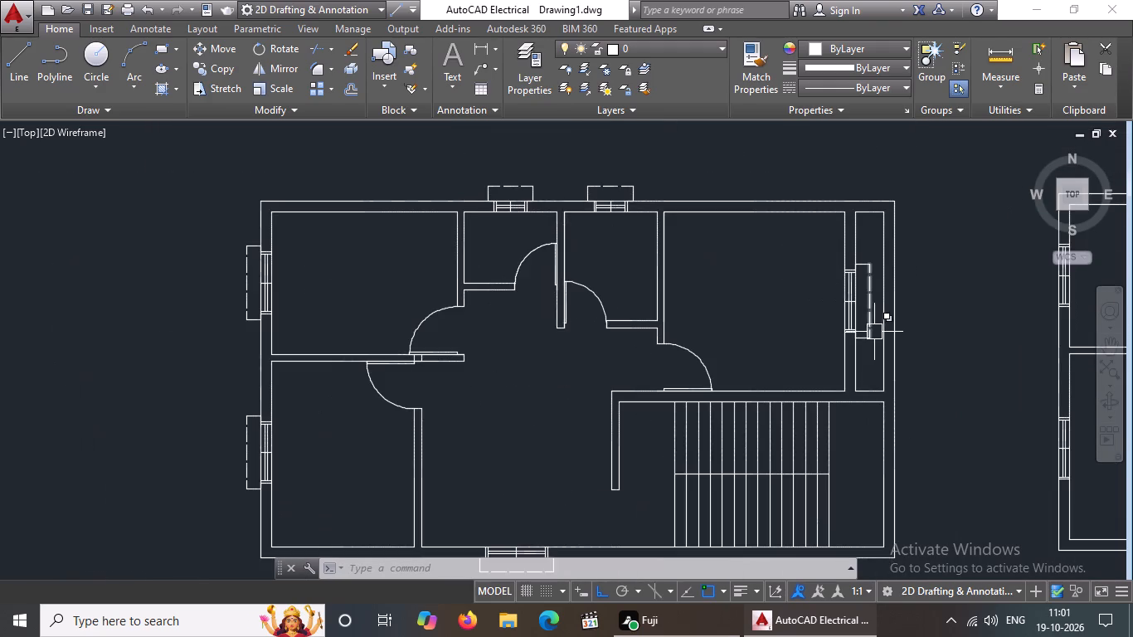
scroll(875, 335, up, 2)
scroll(844, 328, down, 2)
middle_drag(839, 327, 404, 337)
scroll(372, 342, up, 1)
scroll(681, 397, down, 1)
middle_drag(684, 420, 652, 398)
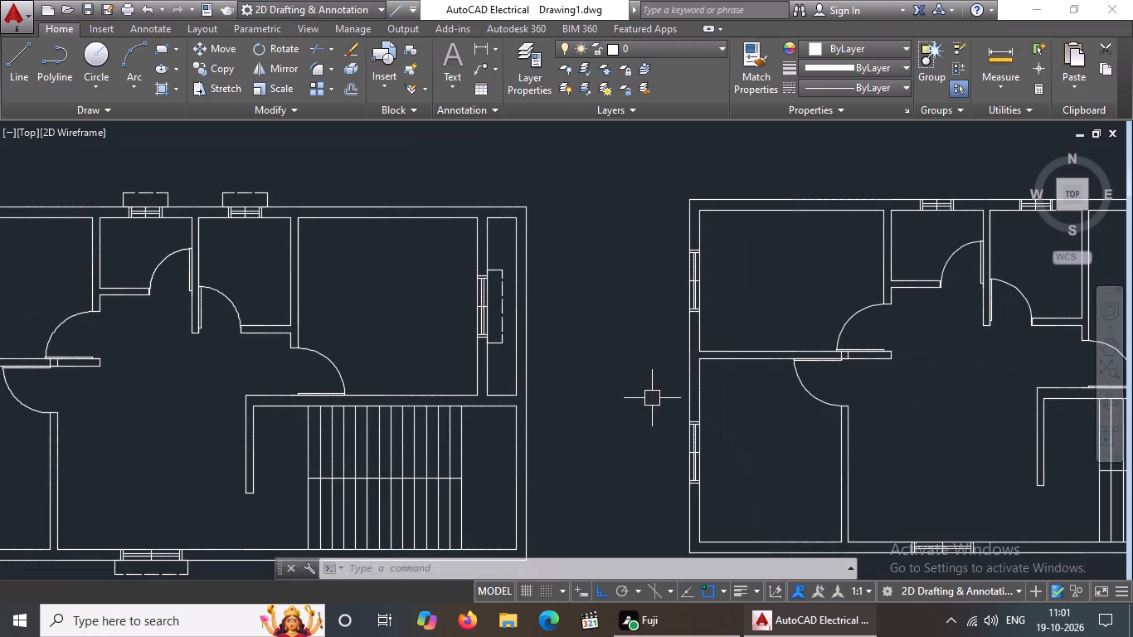
middle_drag(669, 399, 603, 334)
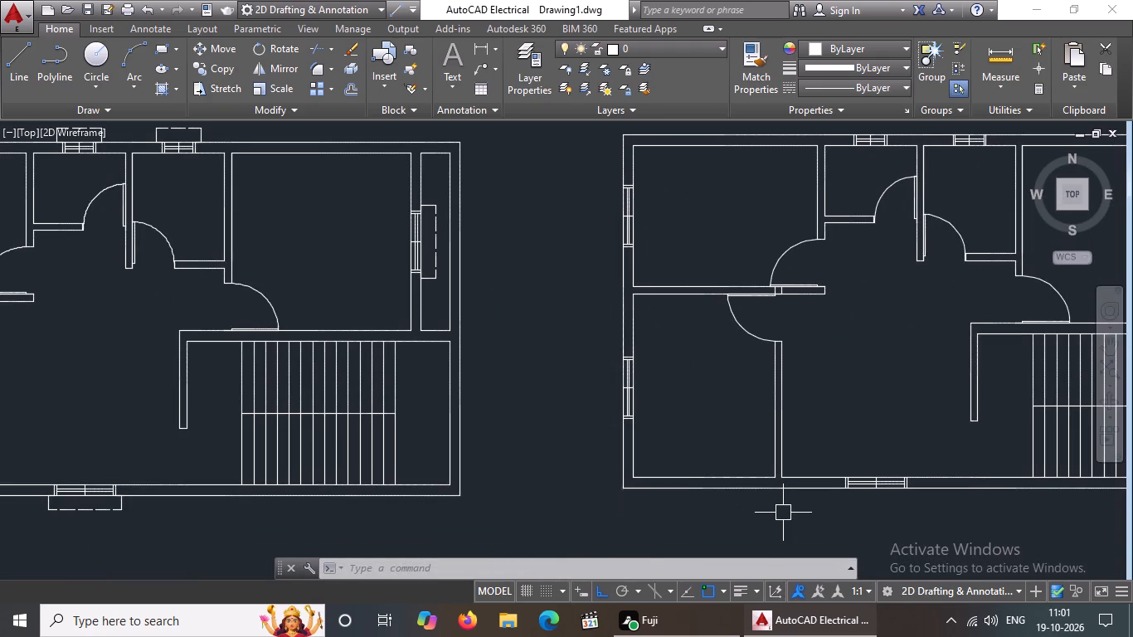
middle_drag(631, 552, 667, 473)
scroll(66, 455, up, 3)
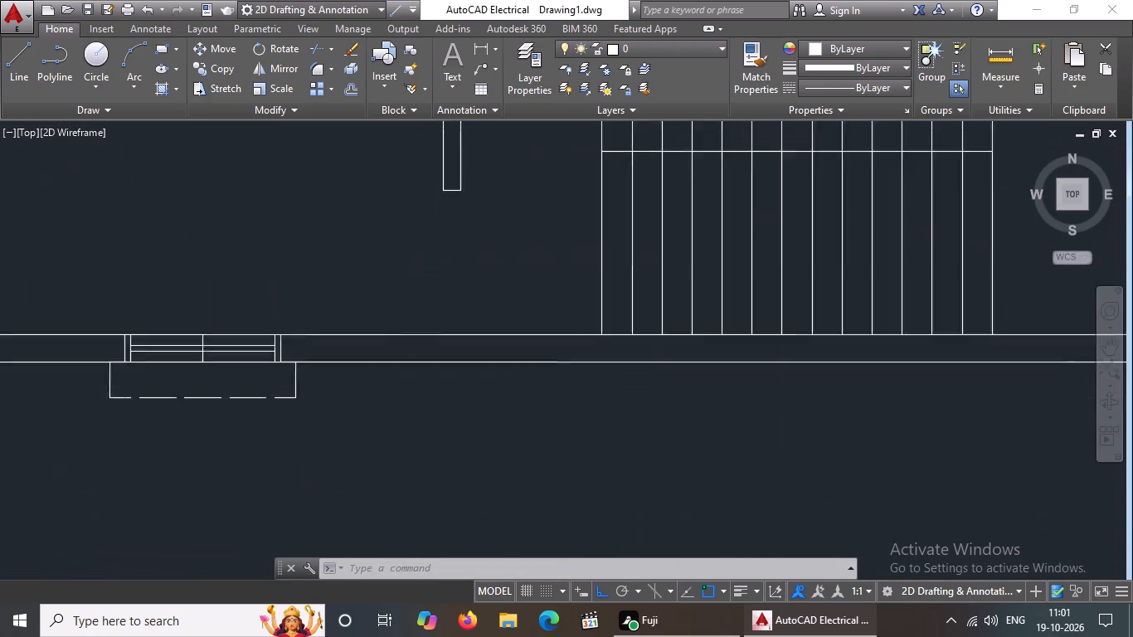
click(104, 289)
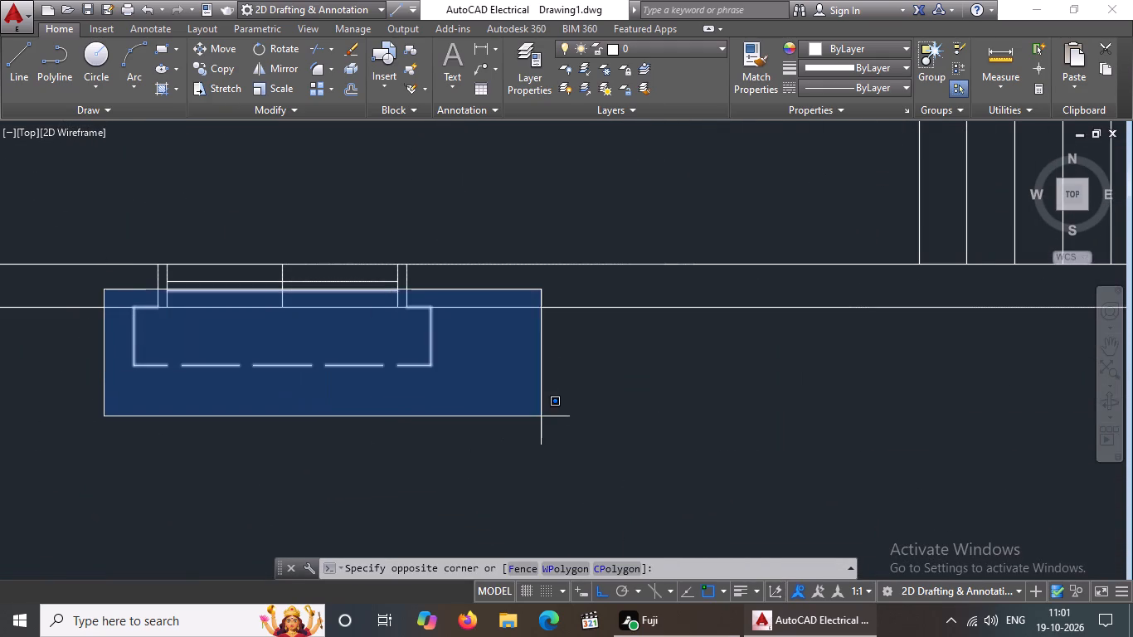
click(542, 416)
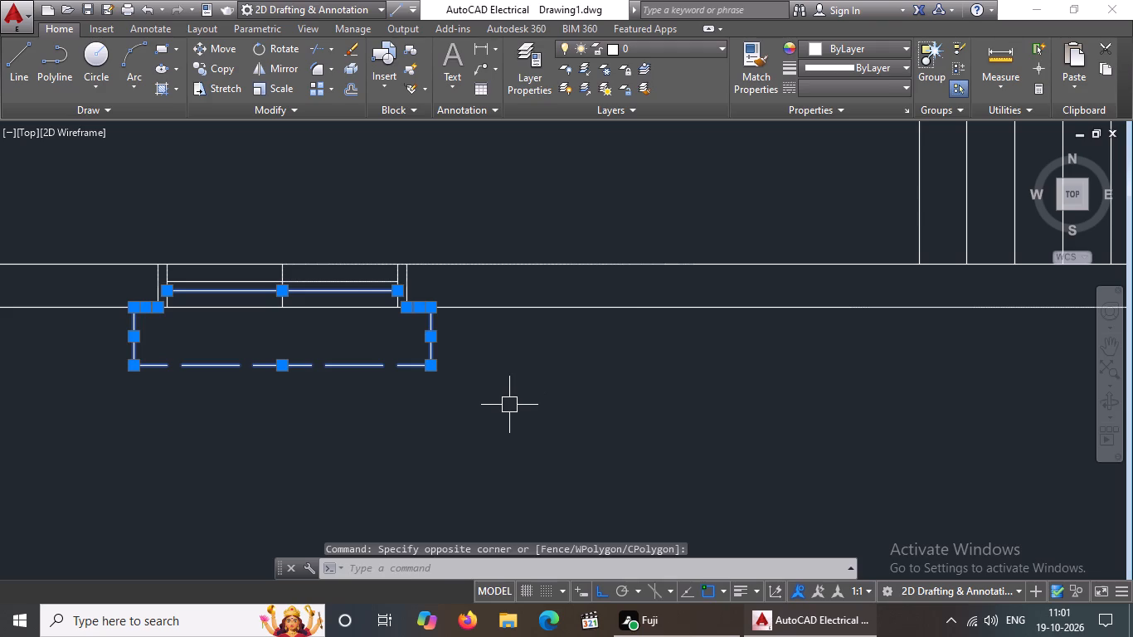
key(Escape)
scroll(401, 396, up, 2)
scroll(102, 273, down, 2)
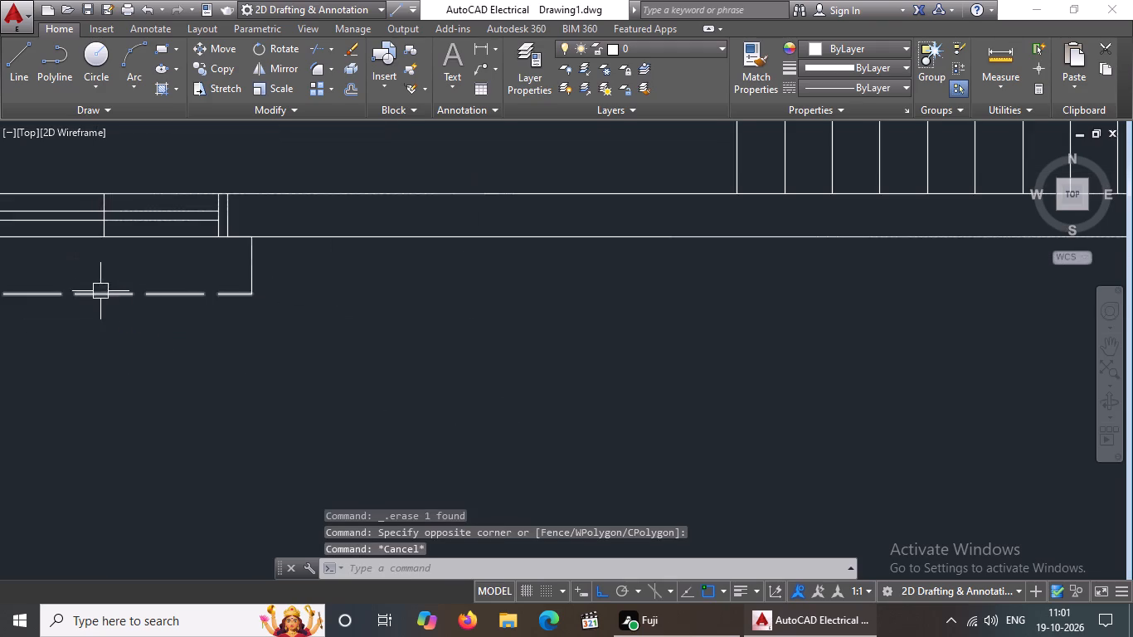
Copy the dashed outline below the first plan's bottom-wall window to the matching bottom-wall window of the second layout.
scroll(114, 304, down, 1)
middle_drag(114, 304, 254, 345)
scroll(192, 316, up, 2)
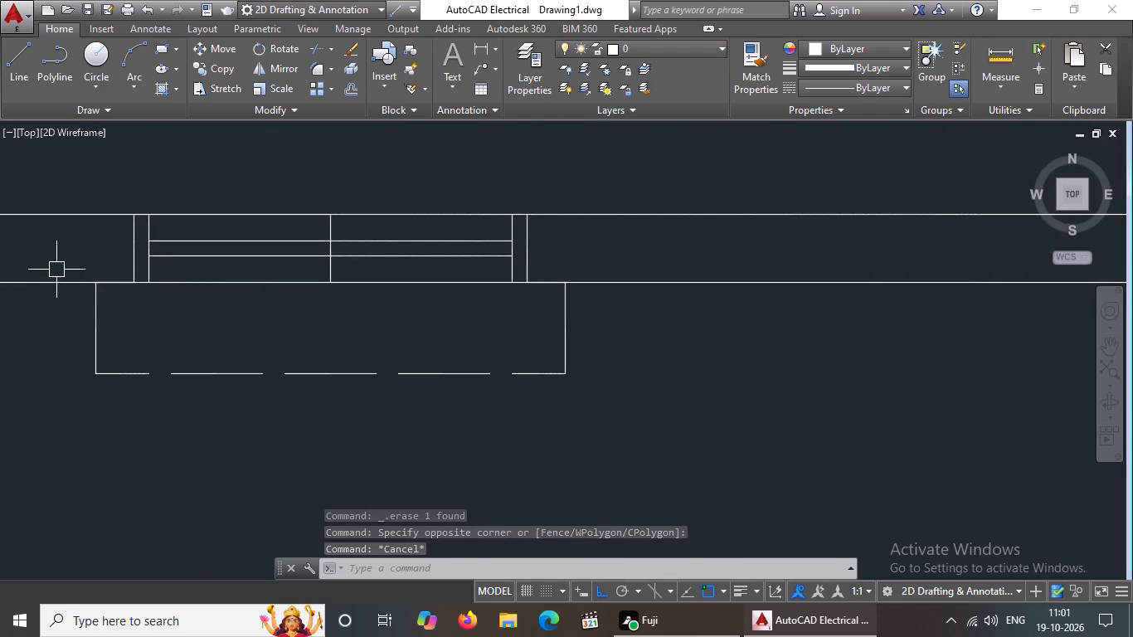
drag(56, 270, 67, 276)
click(667, 416)
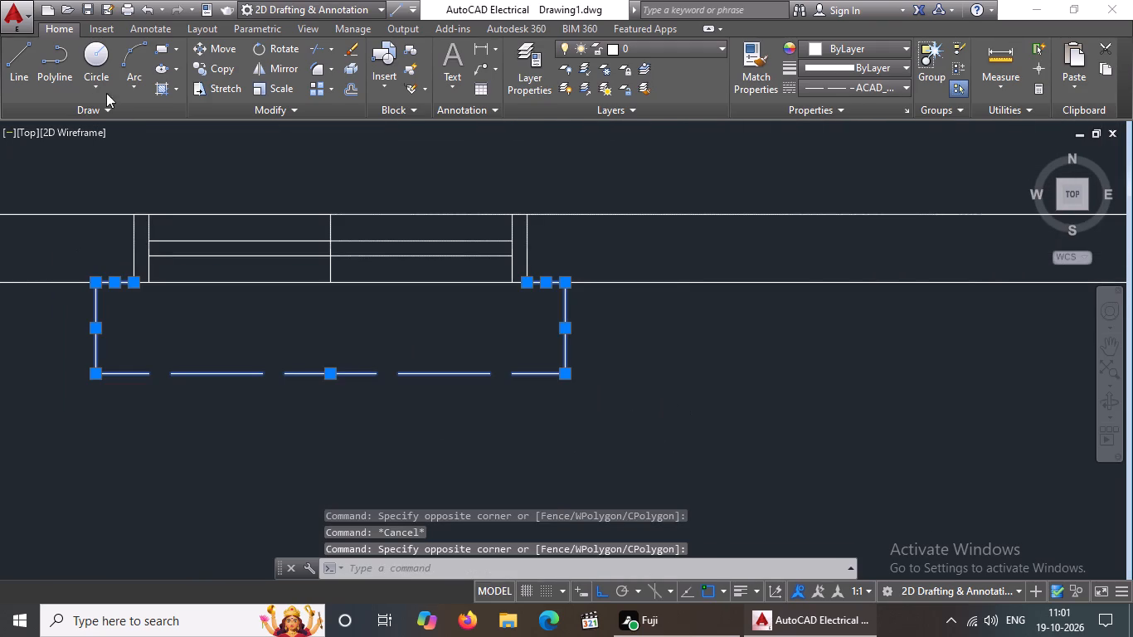
click(217, 71)
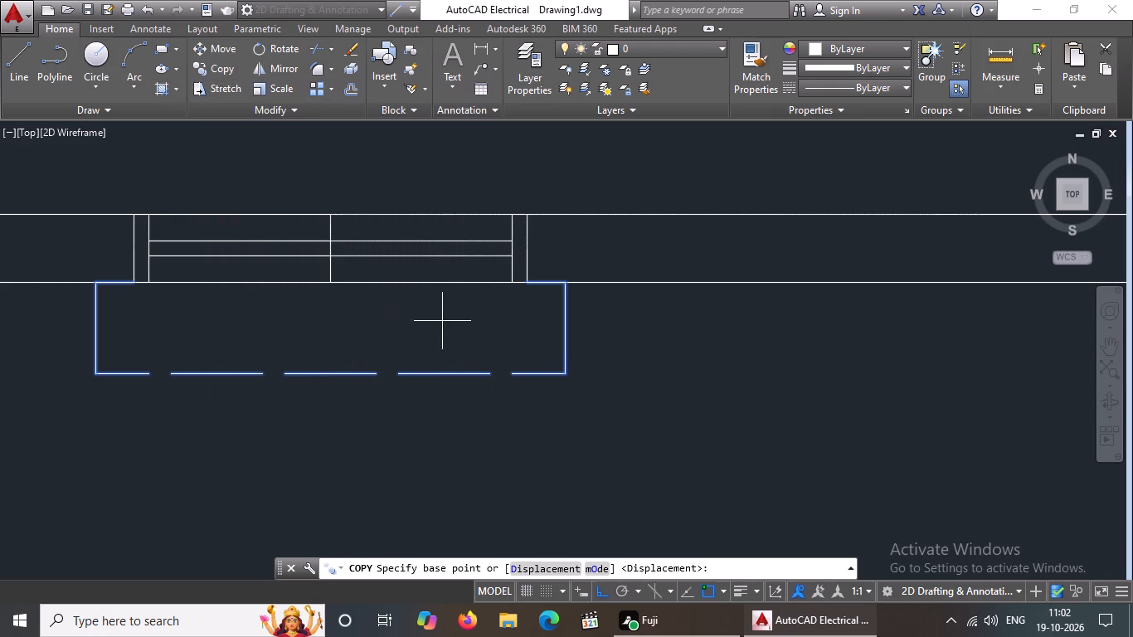
click(134, 287)
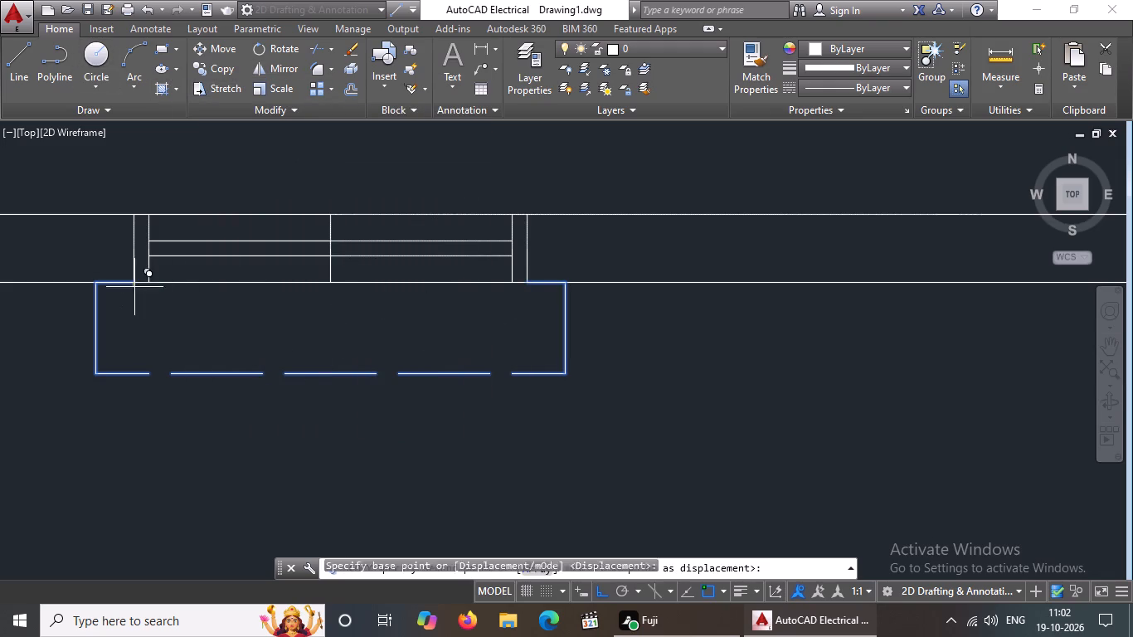
scroll(268, 328, down, 6)
scroll(761, 322, up, 3)
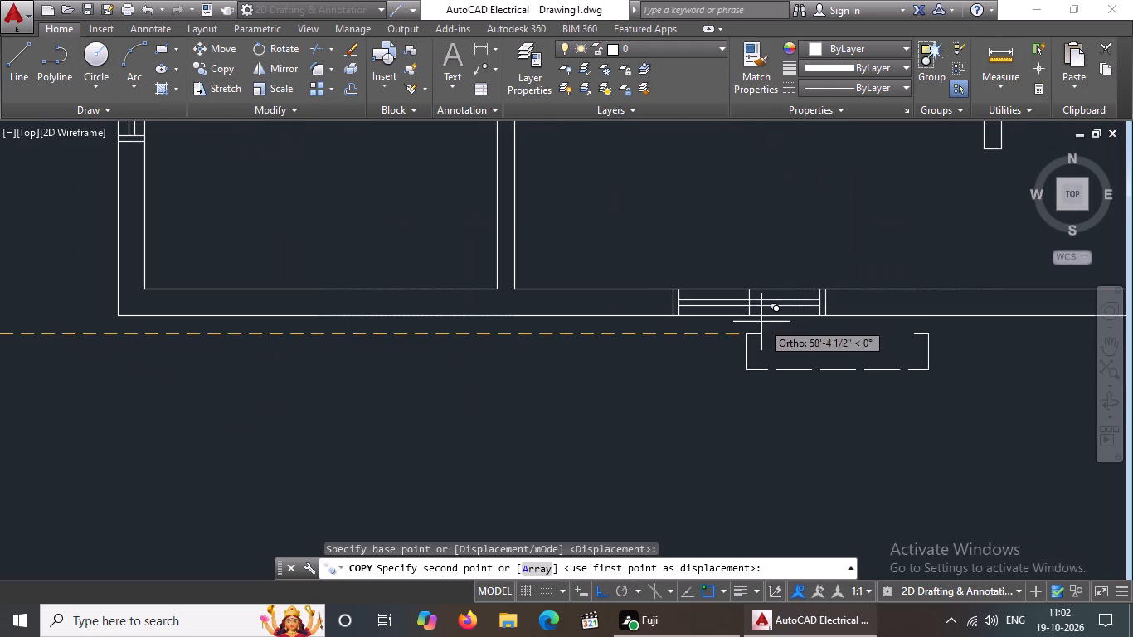
click(673, 314)
scroll(792, 367, down, 3)
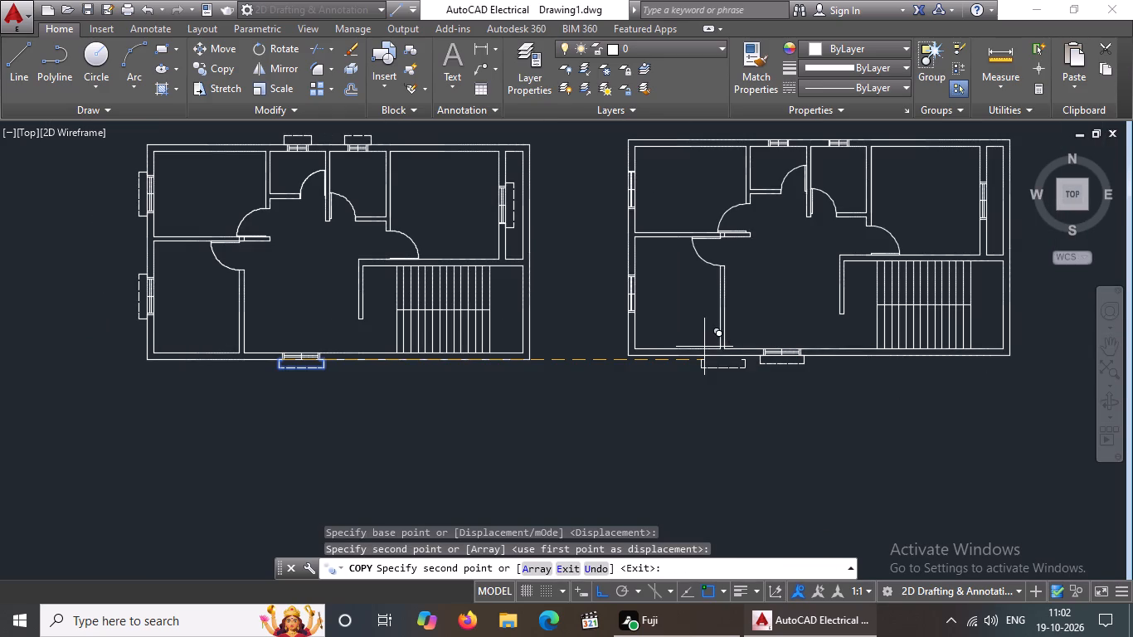
key(Escape)
Copy the dashed outline of the first plan's lower left-wall window to the second layout's matching window corner, with Ortho off.
scroll(172, 268, up, 3)
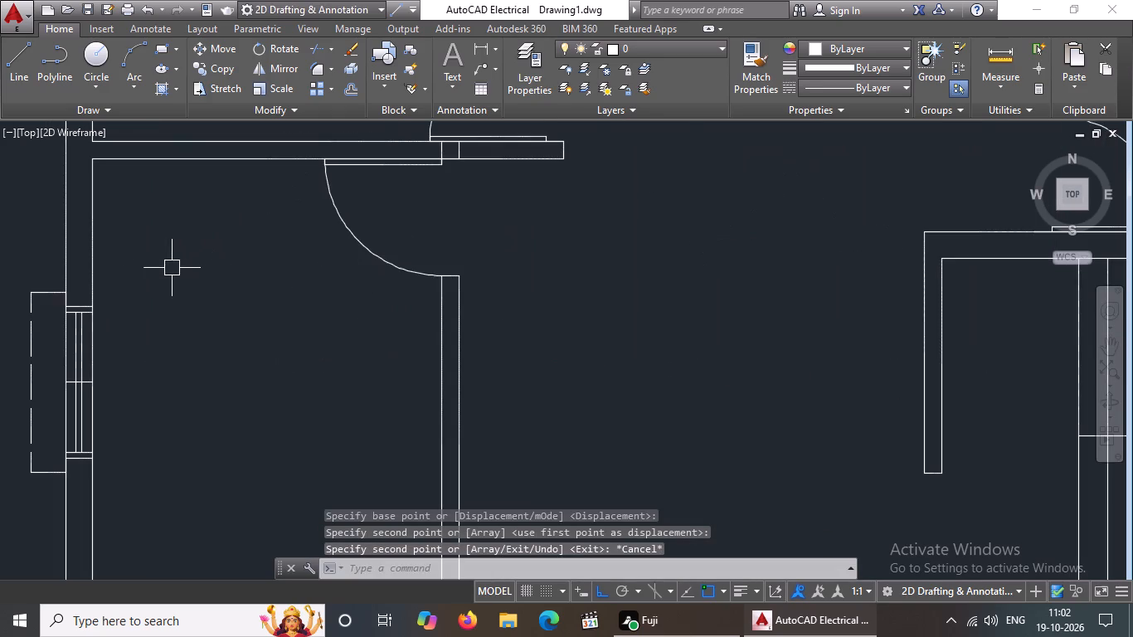
scroll(81, 303, down, 1)
scroll(7, 297, up, 2)
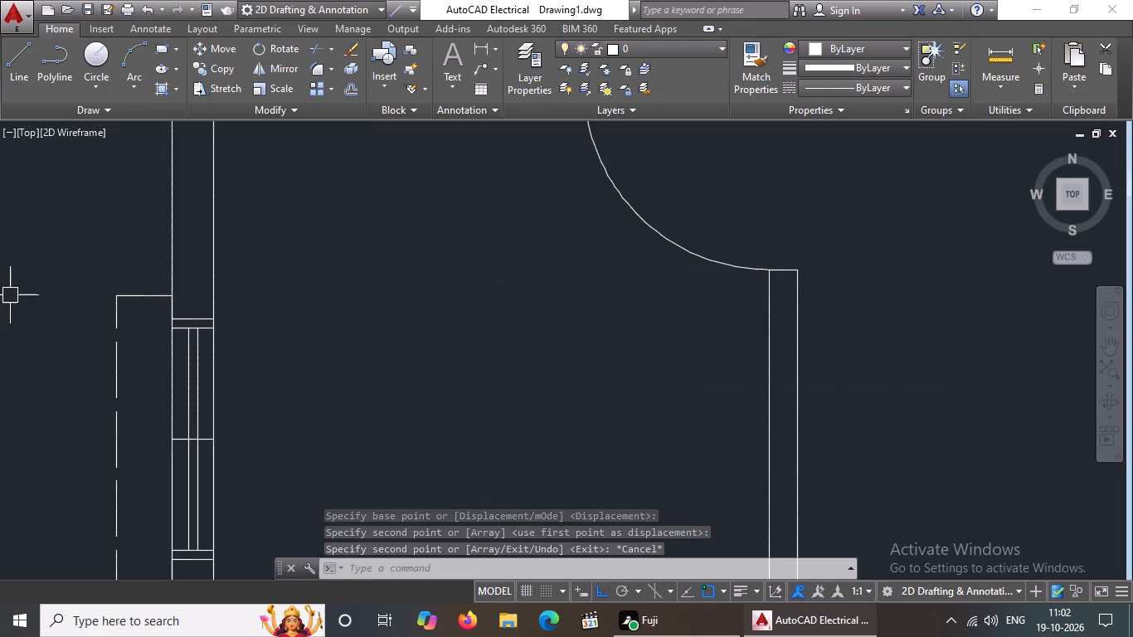
drag(51, 265, 55, 272)
scroll(186, 500, down, 5)
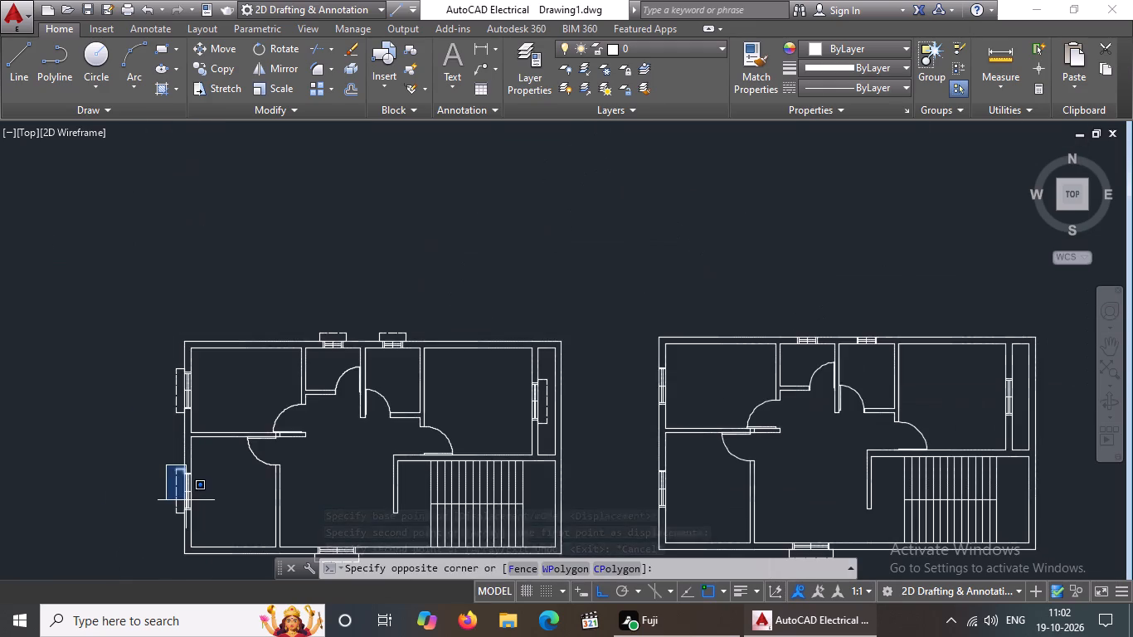
scroll(185, 526, up, 4)
click(182, 470)
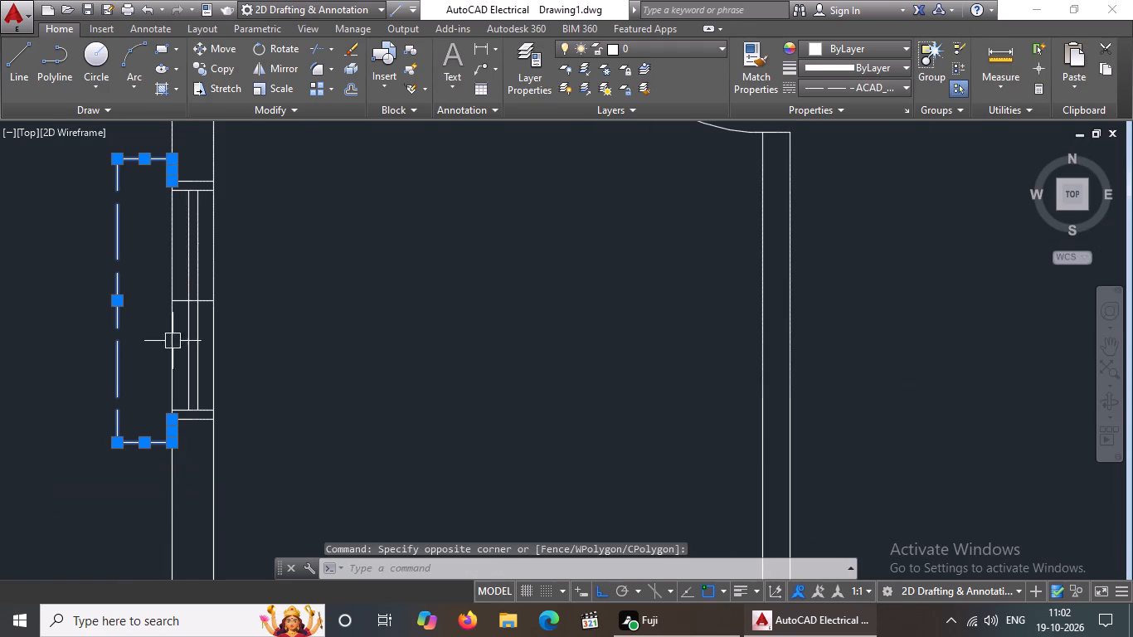
click(235, 66)
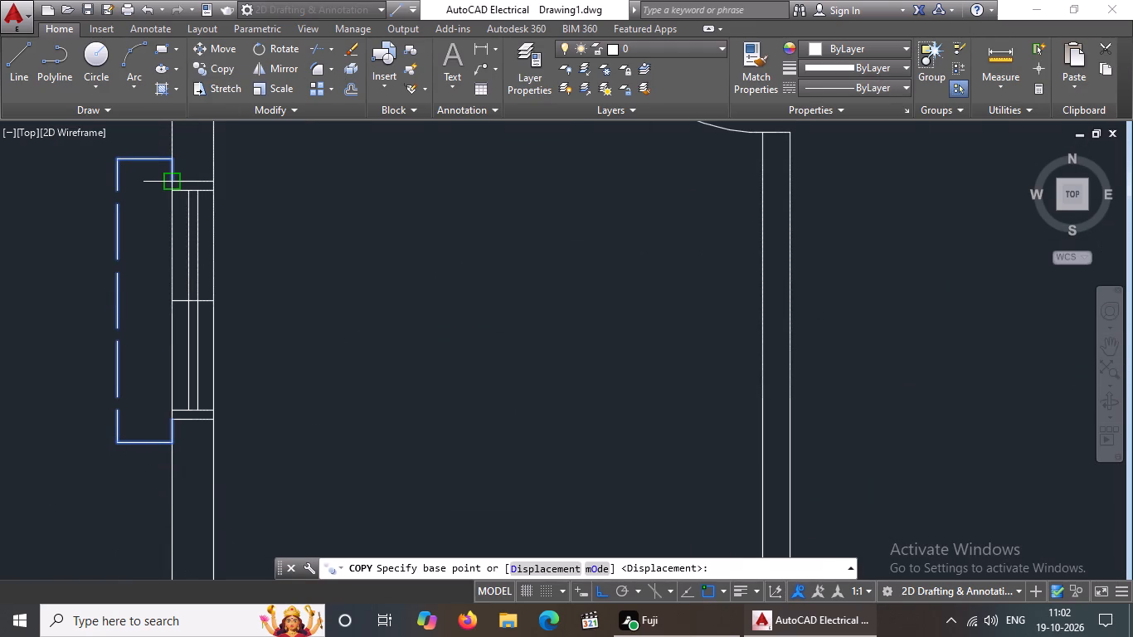
click(173, 181)
scroll(434, 174, down, 4)
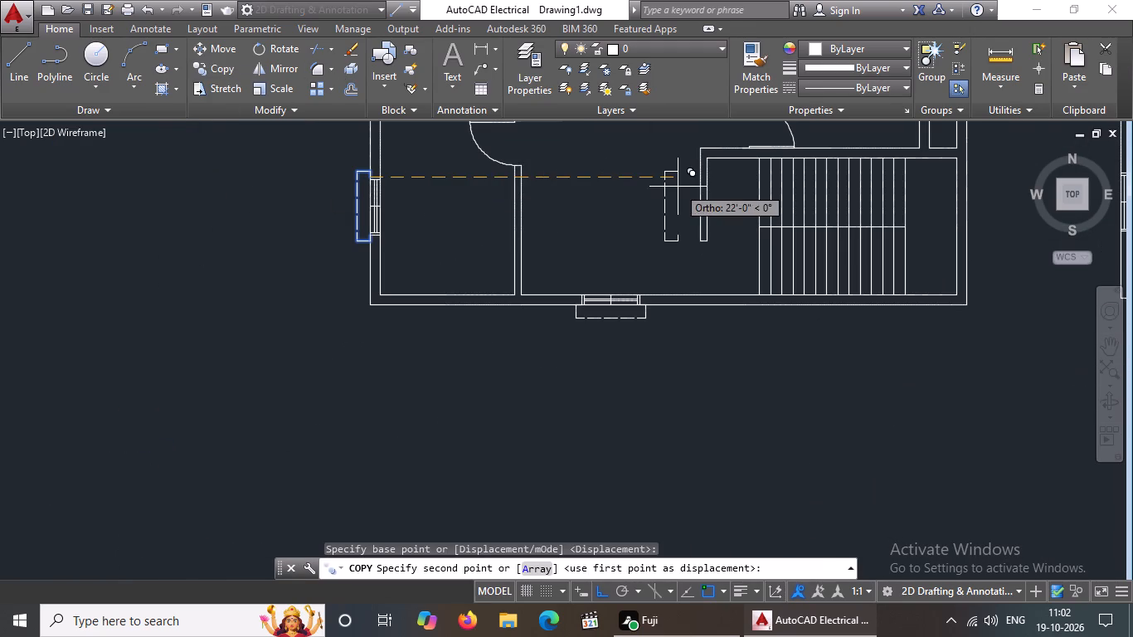
middle_drag(642, 207, 168, 405)
scroll(638, 418, up, 3)
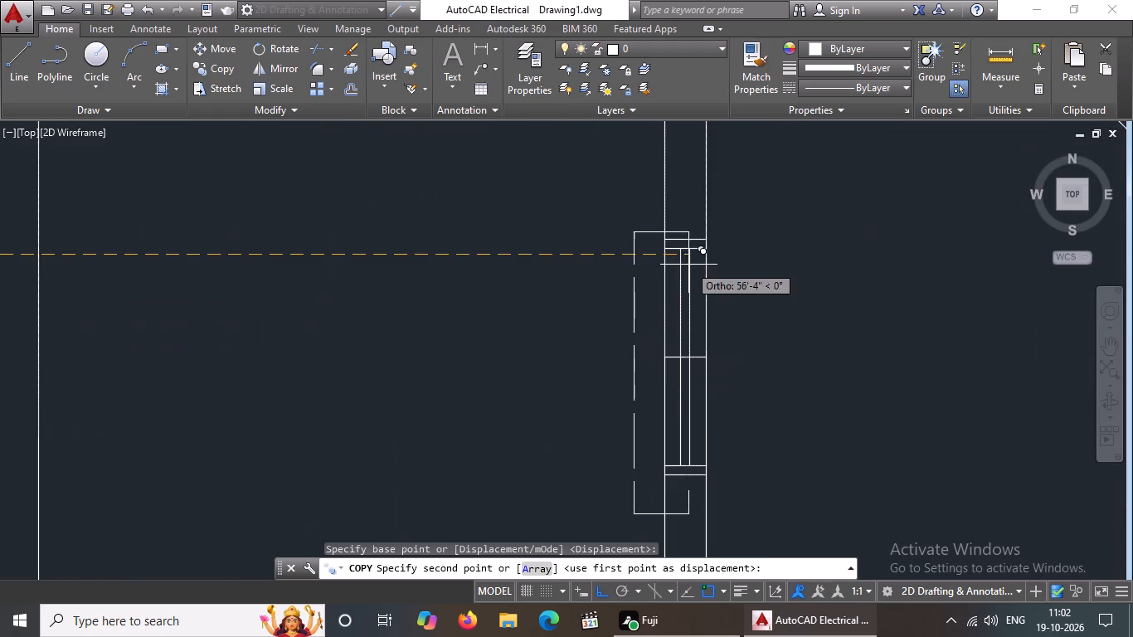
click(600, 593)
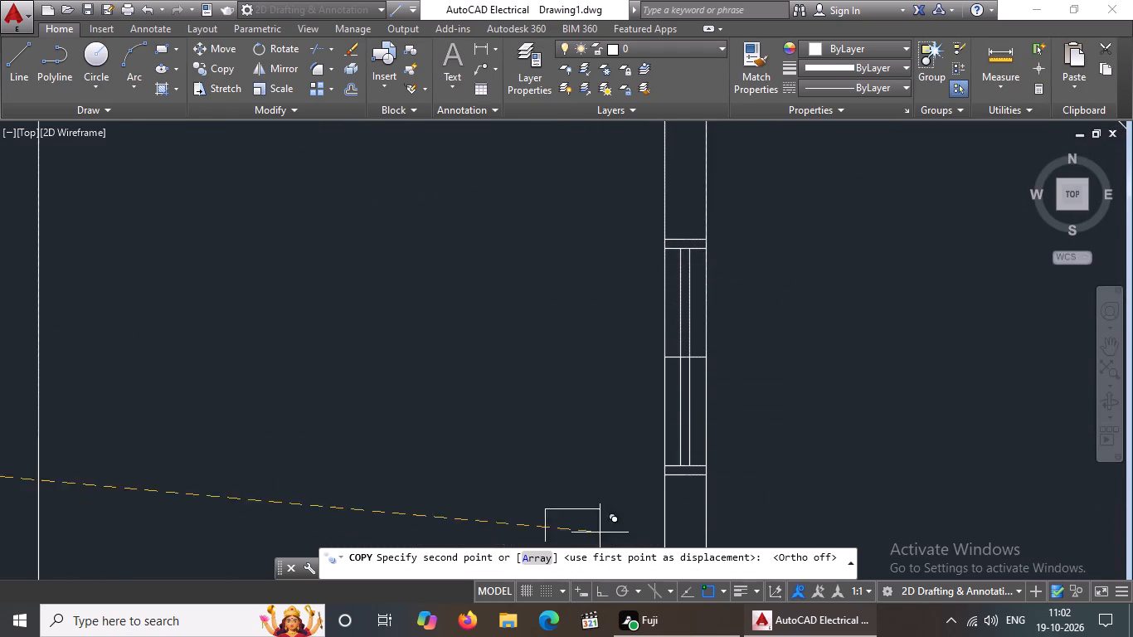
click(667, 240)
Place another copy of the dashed outline at the outer corner of the second layout's upper left-wall window.
scroll(672, 237, down, 5)
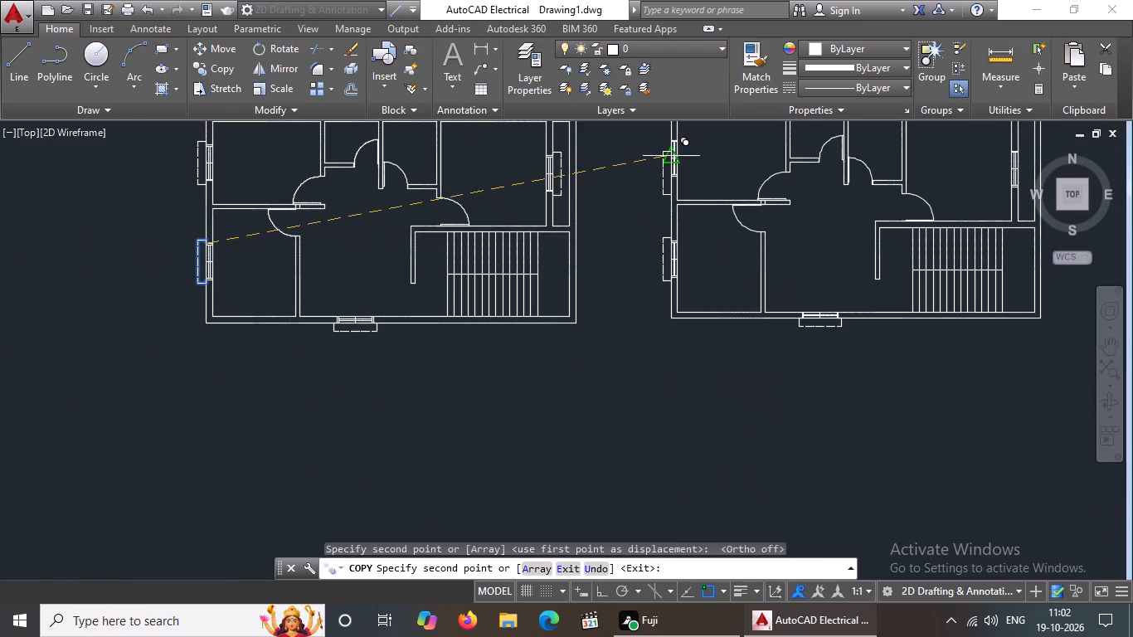
middle_drag(664, 203, 625, 396)
scroll(622, 353, up, 4)
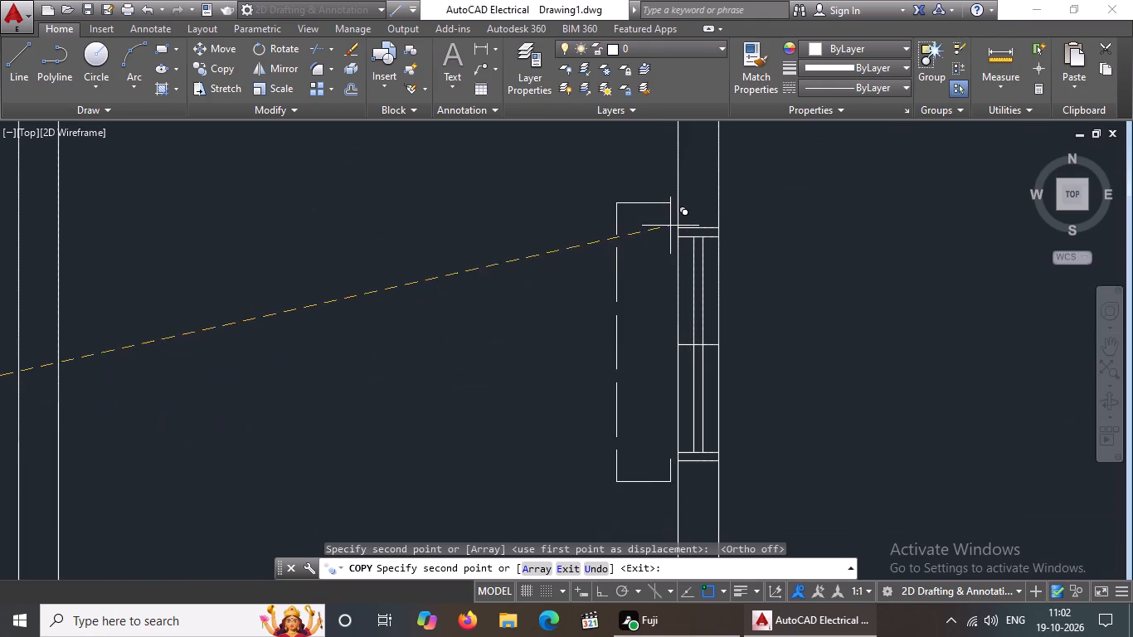
click(682, 224)
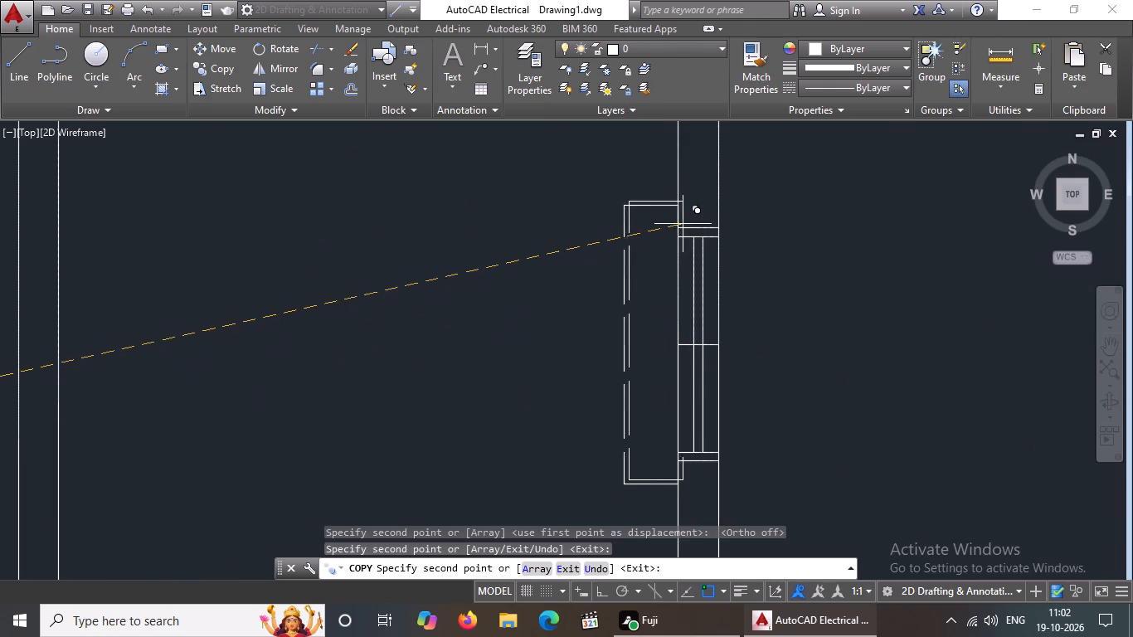
scroll(689, 221, down, 6)
scroll(733, 201, up, 2)
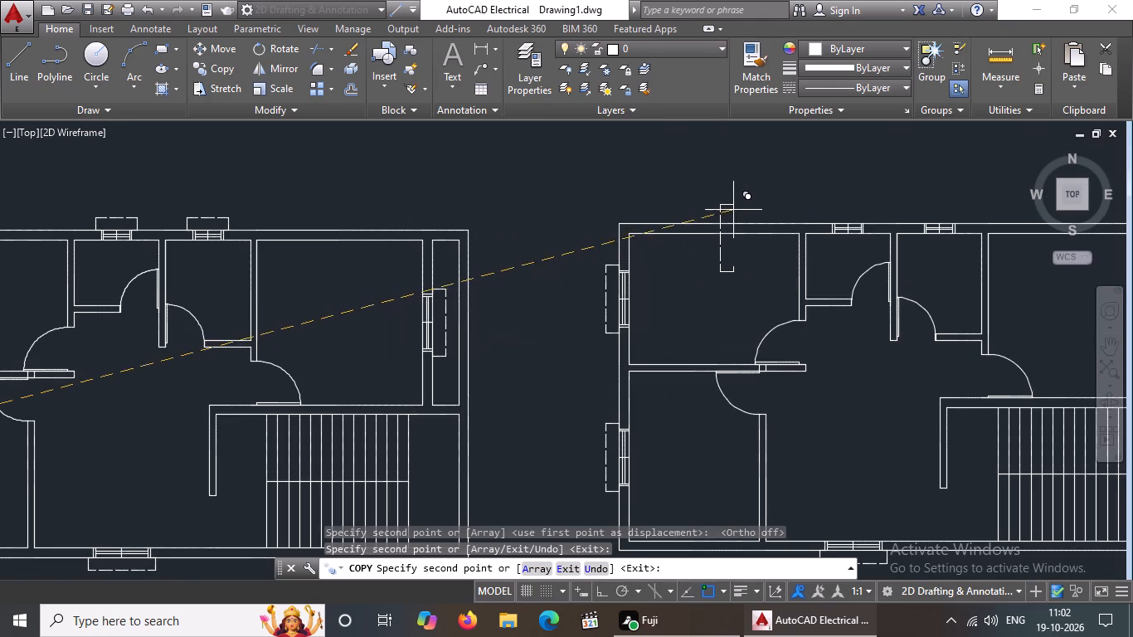
key(Escape)
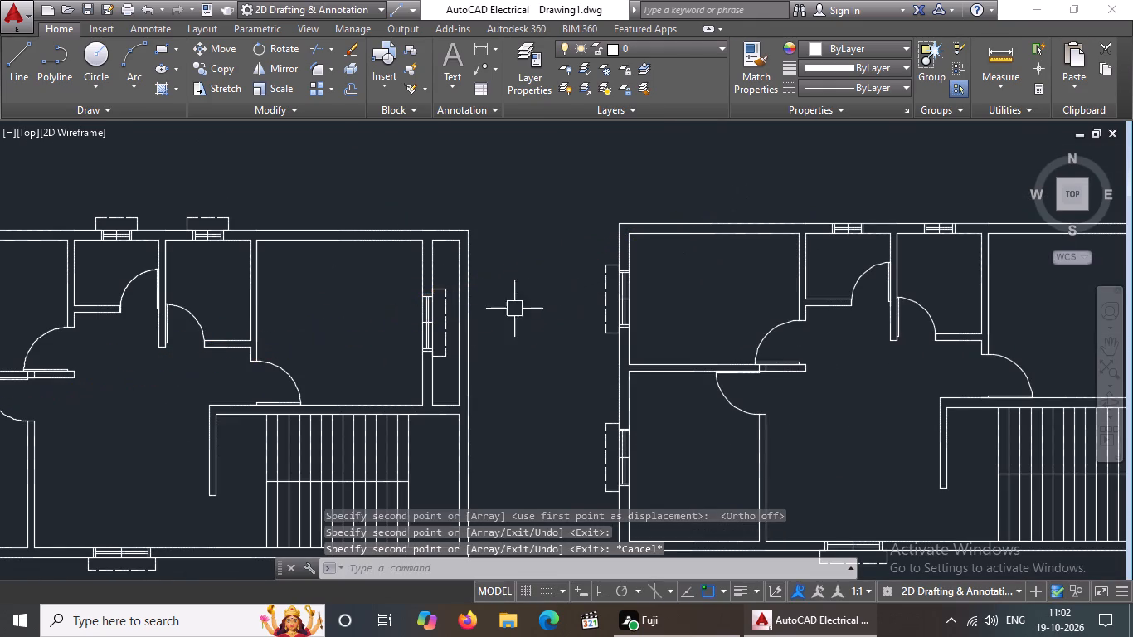
Copy the dashed outline beside the first plan's upper-right room window to the matching window of the second layout.
scroll(487, 334, up, 2)
click(331, 208)
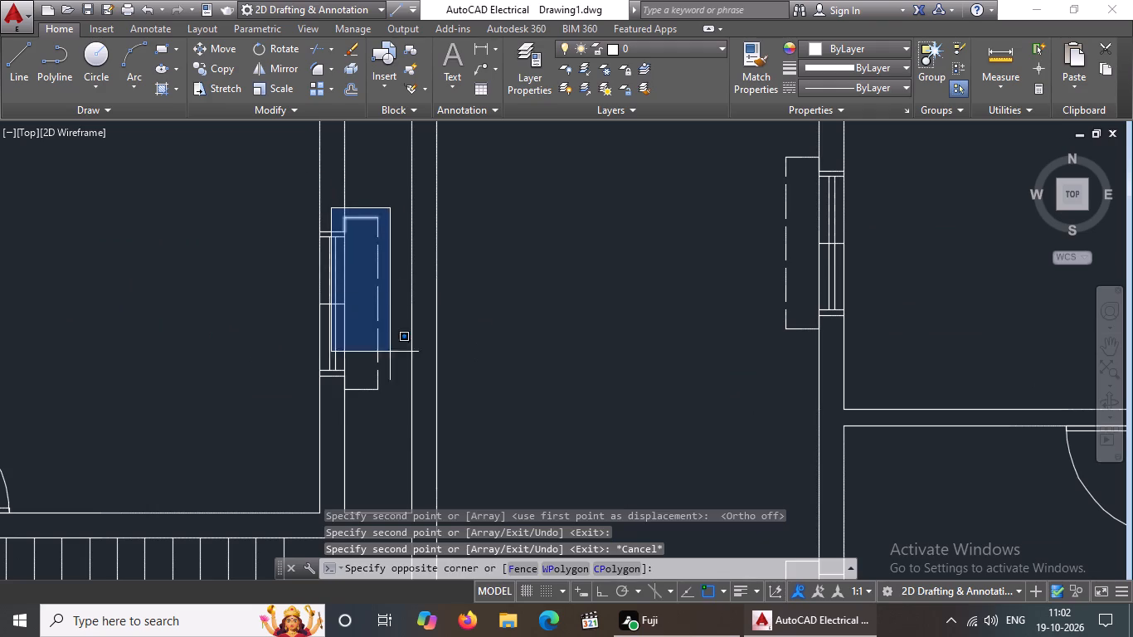
key(Escape)
scroll(368, 240, up, 2)
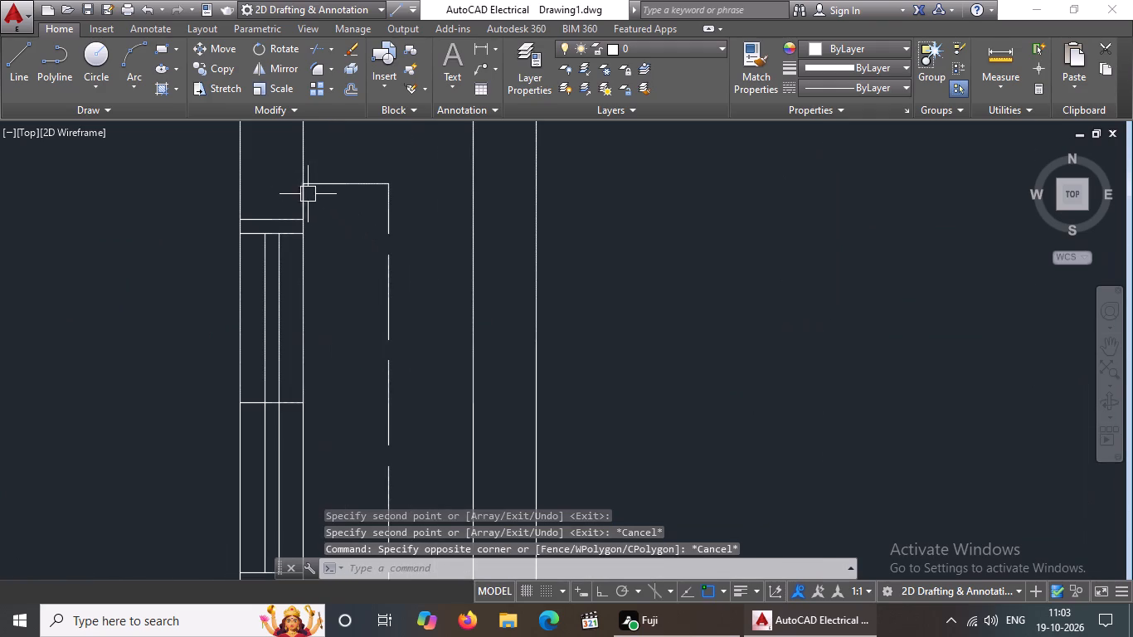
click(289, 170)
scroll(338, 270, down, 2)
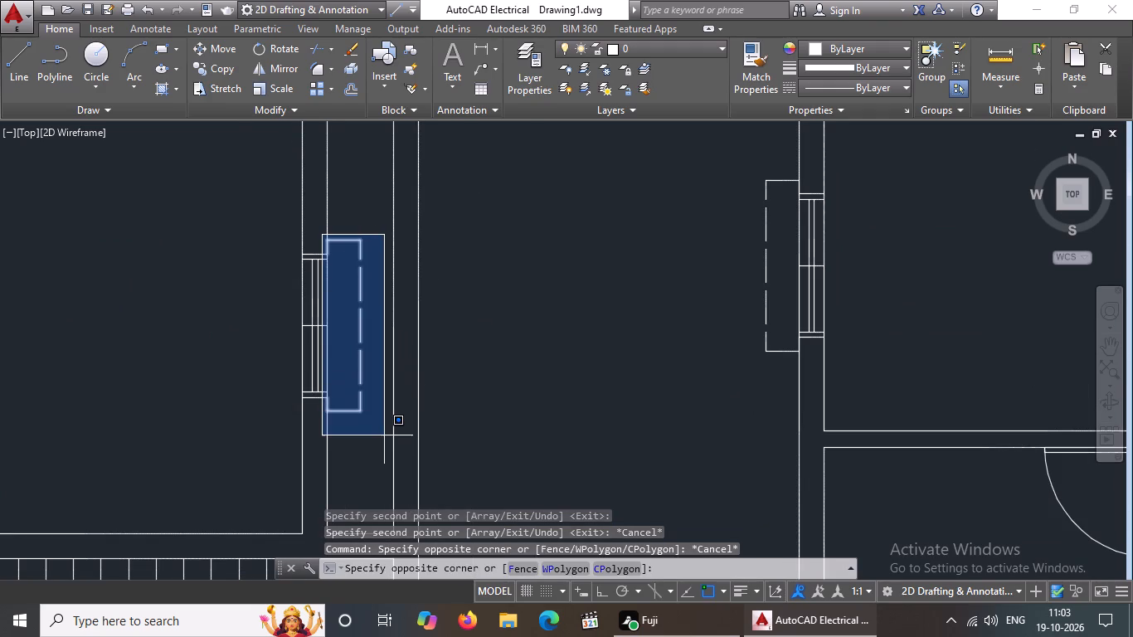
click(383, 431)
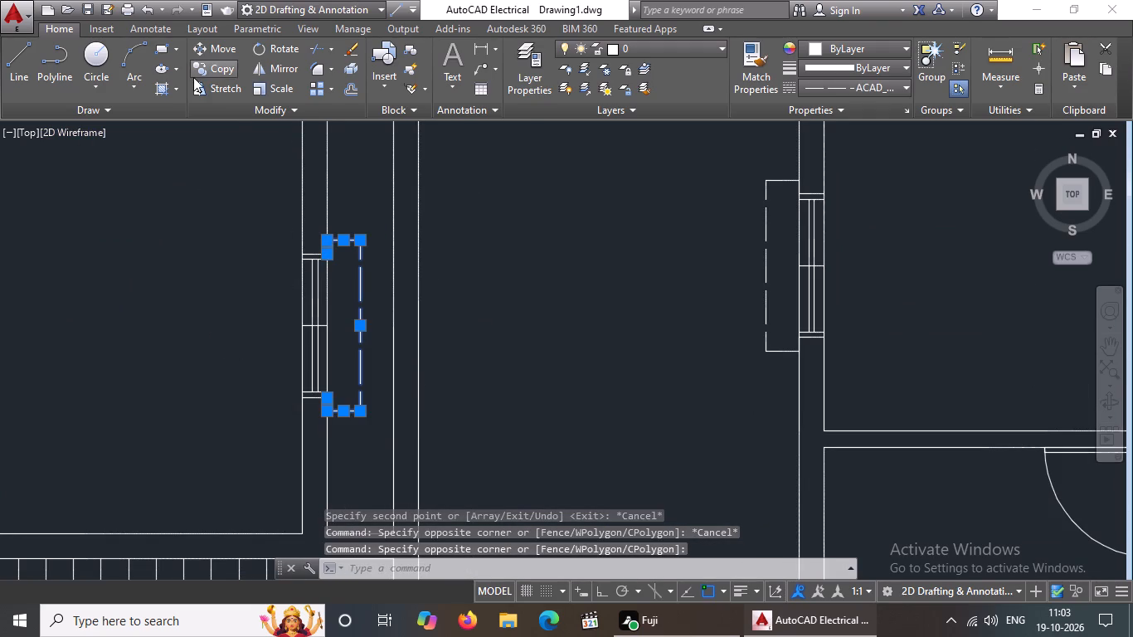
click(212, 68)
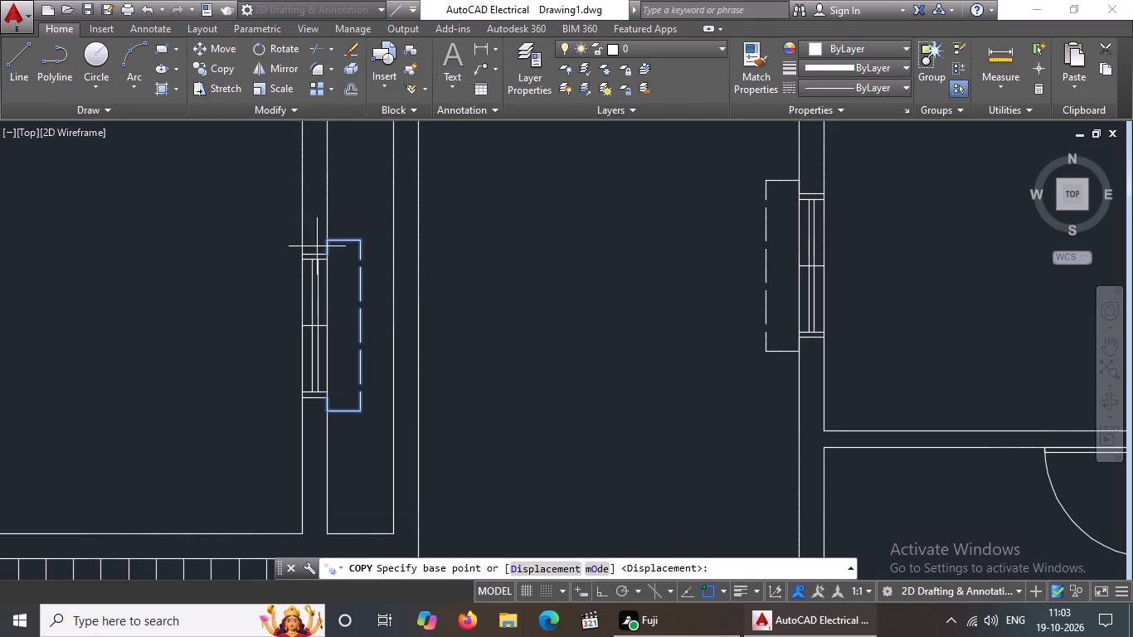
click(325, 254)
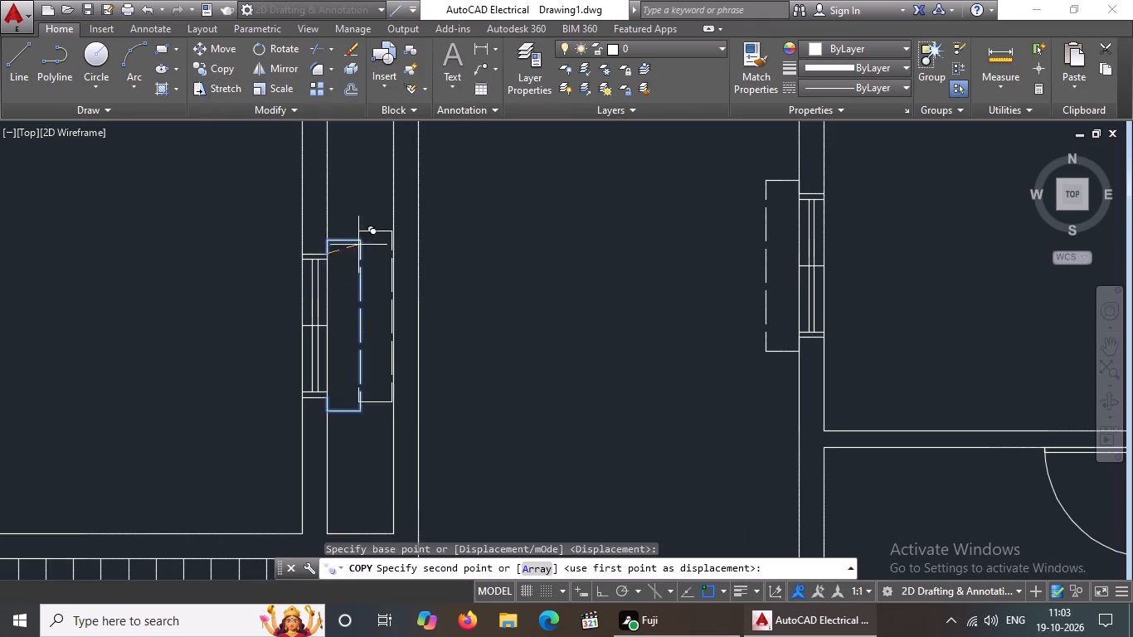
scroll(359, 244, down, 4)
scroll(808, 239, up, 5)
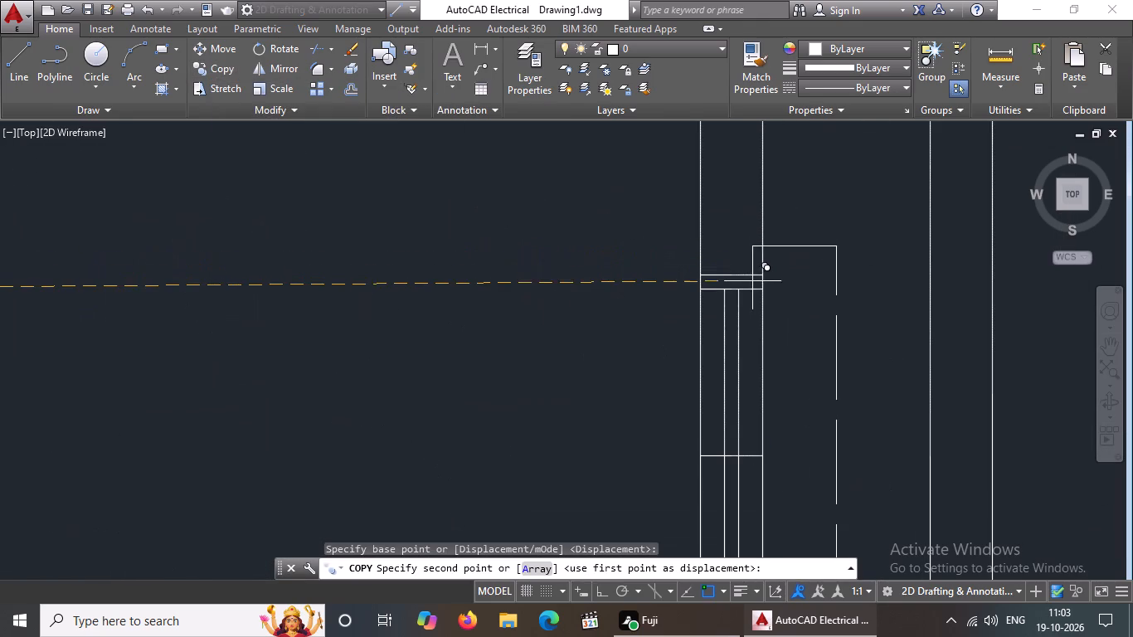
click(758, 275)
scroll(810, 248, down, 4)
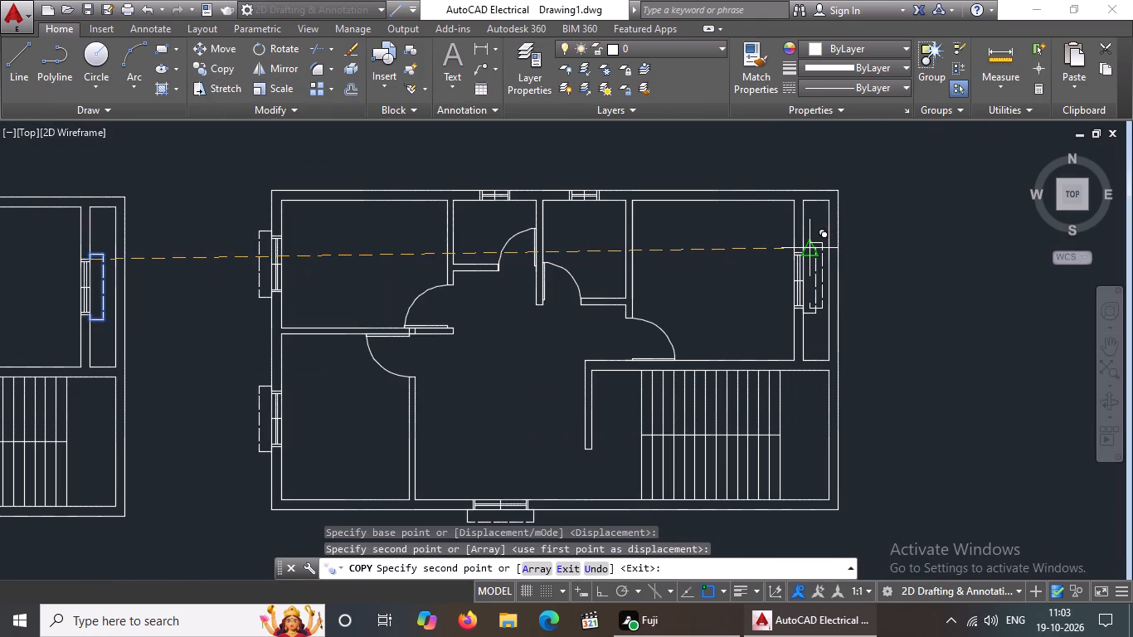
key(Escape)
Copy the dashed outline above the first plan's left top-wall window to the matching top-wall window of the second layout.
scroll(414, 266, down, 1)
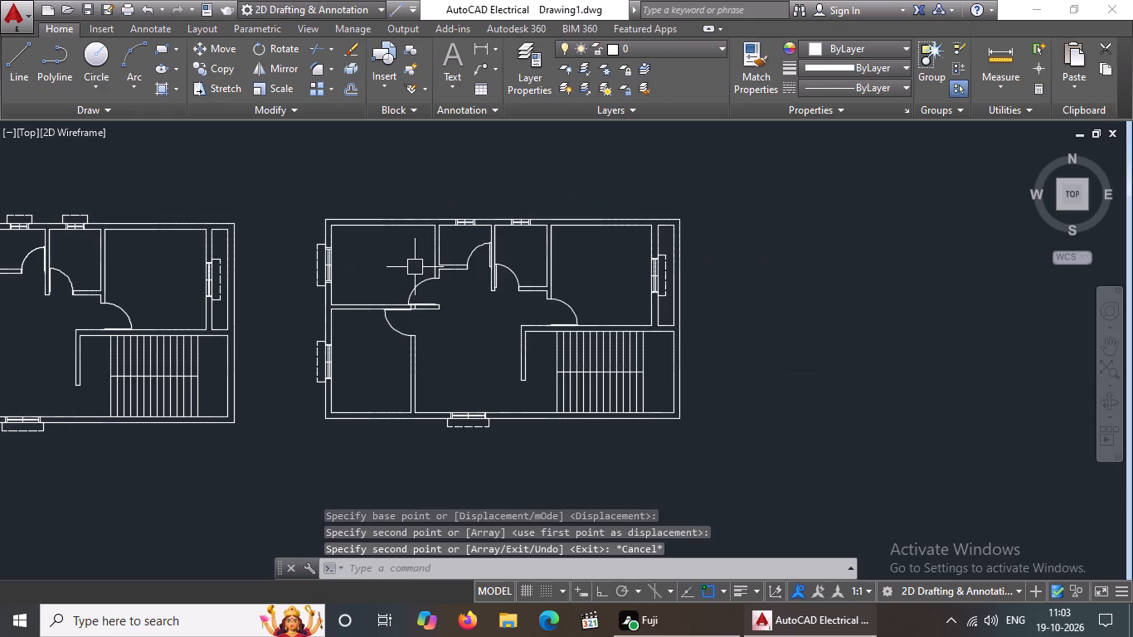
middle_drag(105, 256, 305, 338)
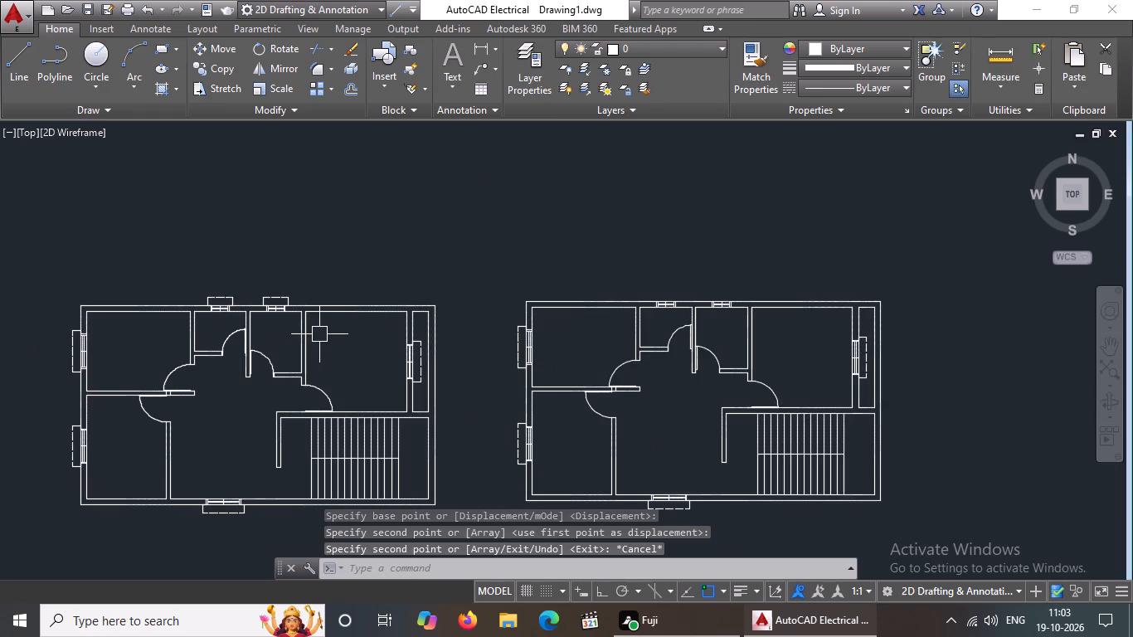
scroll(359, 345, up, 2)
scroll(143, 284, down, 2)
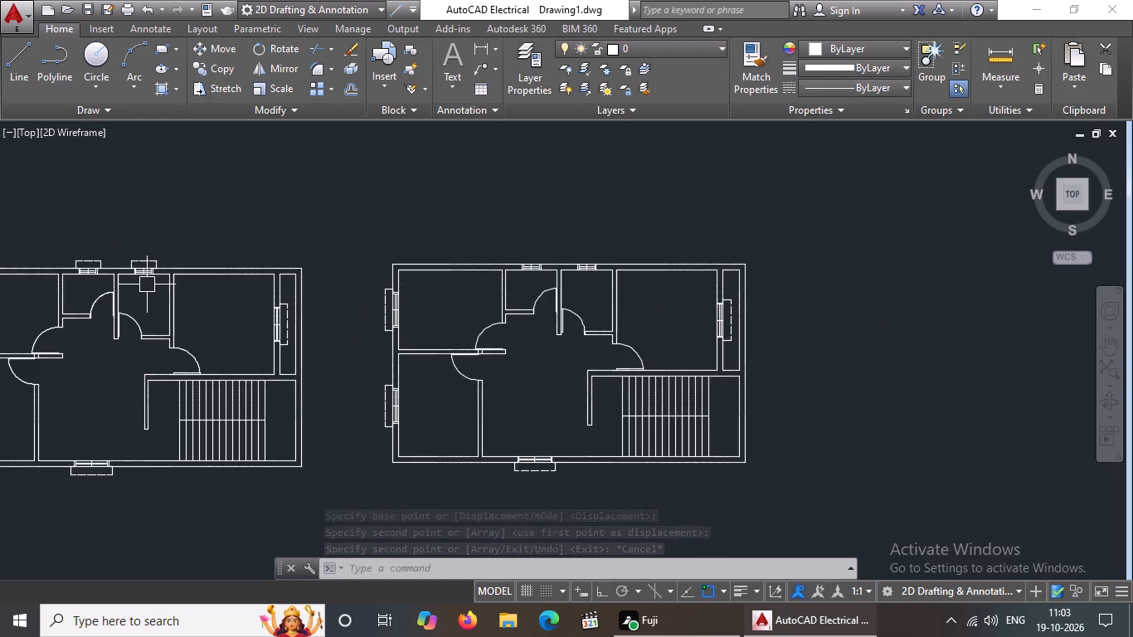
middle_drag(154, 287, 267, 372)
scroll(231, 344, up, 3)
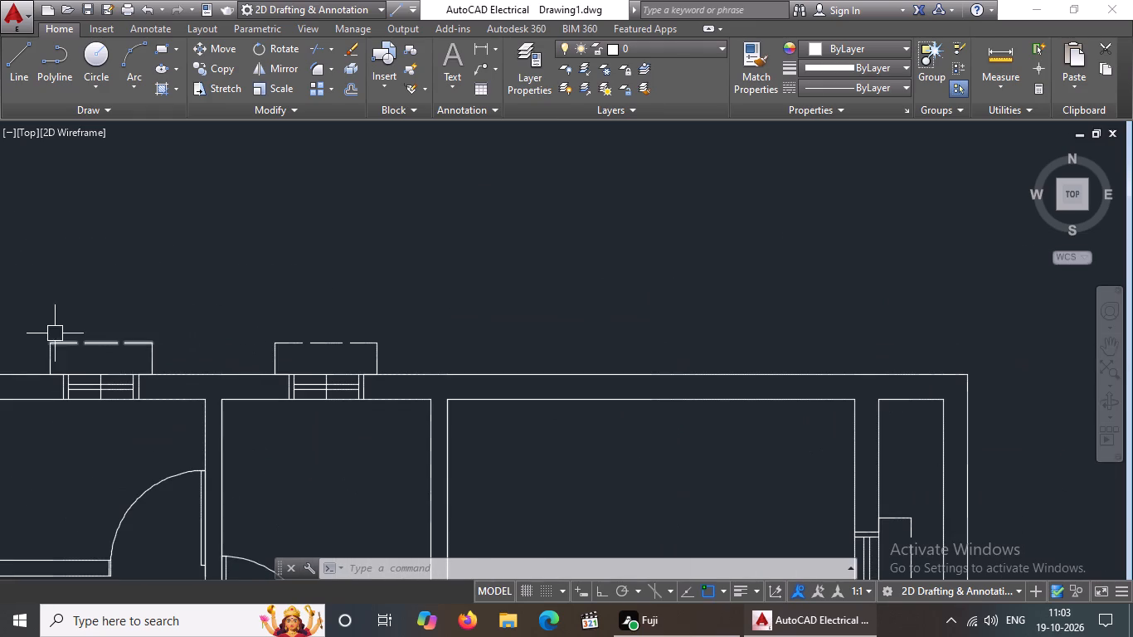
drag(1, 314, 9, 318)
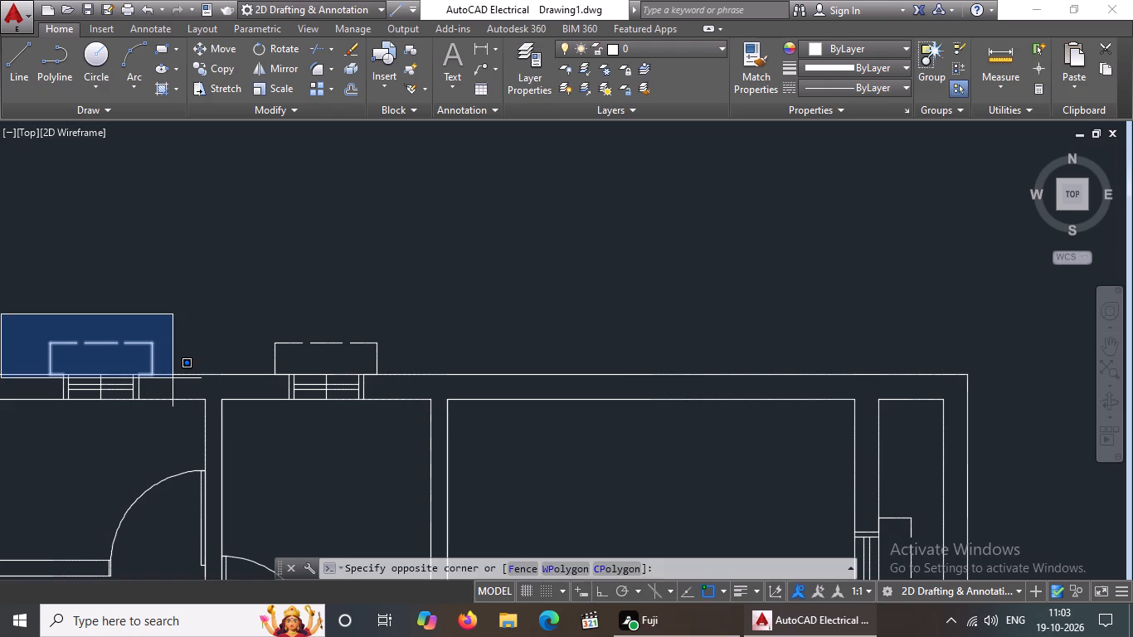
click(173, 377)
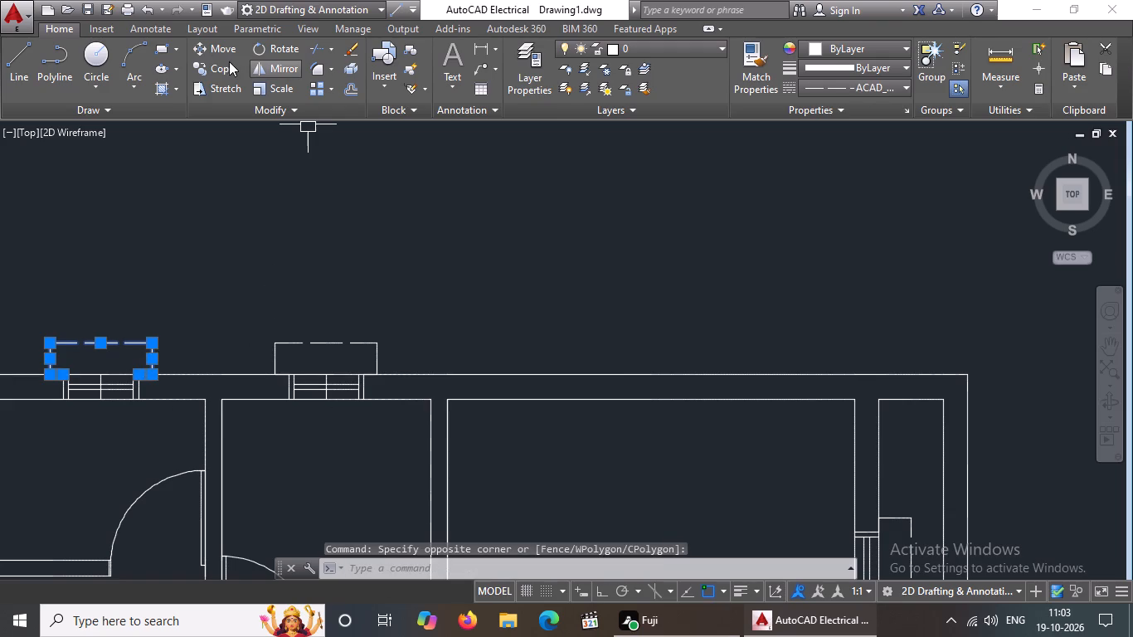
click(227, 64)
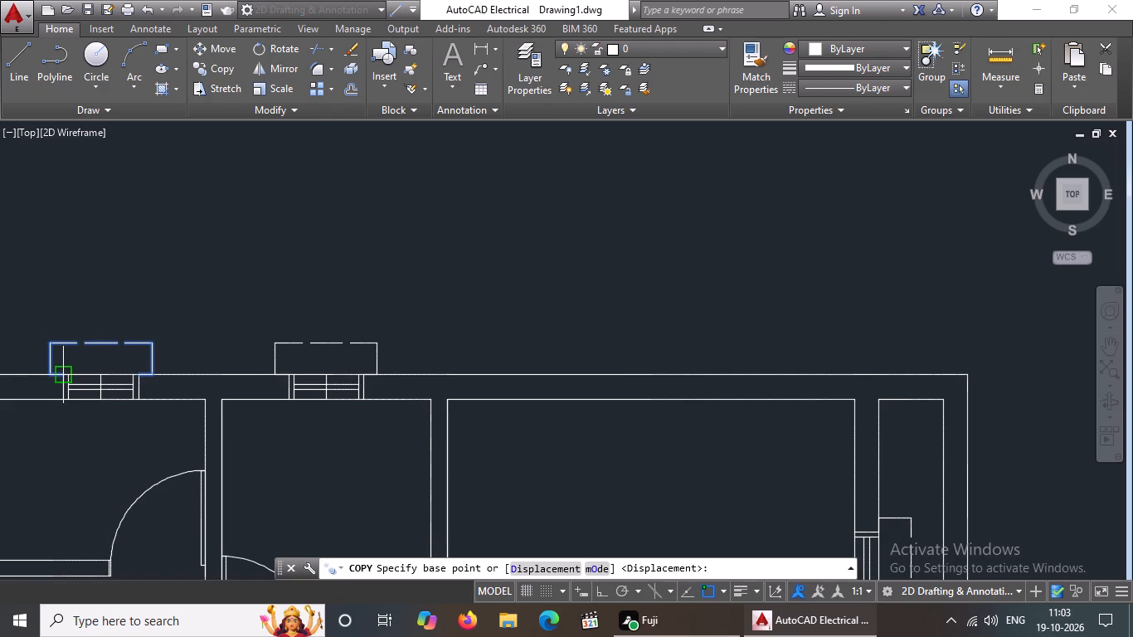
click(63, 372)
scroll(252, 334, down, 3)
scroll(328, 328, down, 1)
scroll(673, 346, up, 2)
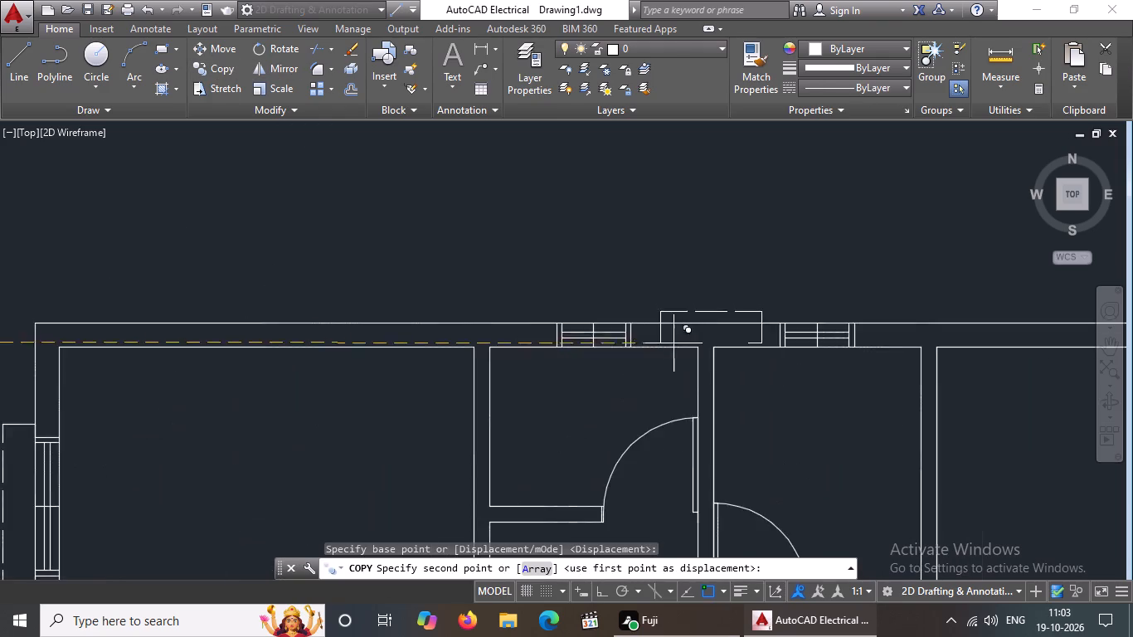
scroll(673, 343, up, 3)
click(489, 311)
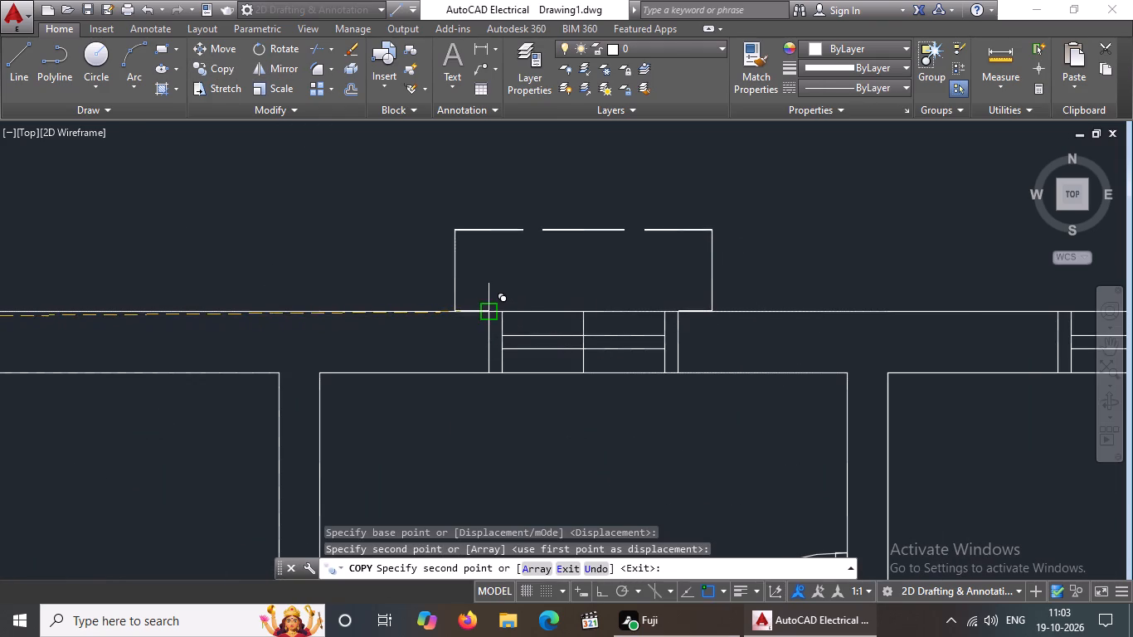
Place another copy of the dashed outline at the outer corner of the second layout's other top-wall window.
scroll(503, 305, down, 2)
scroll(700, 299, up, 3)
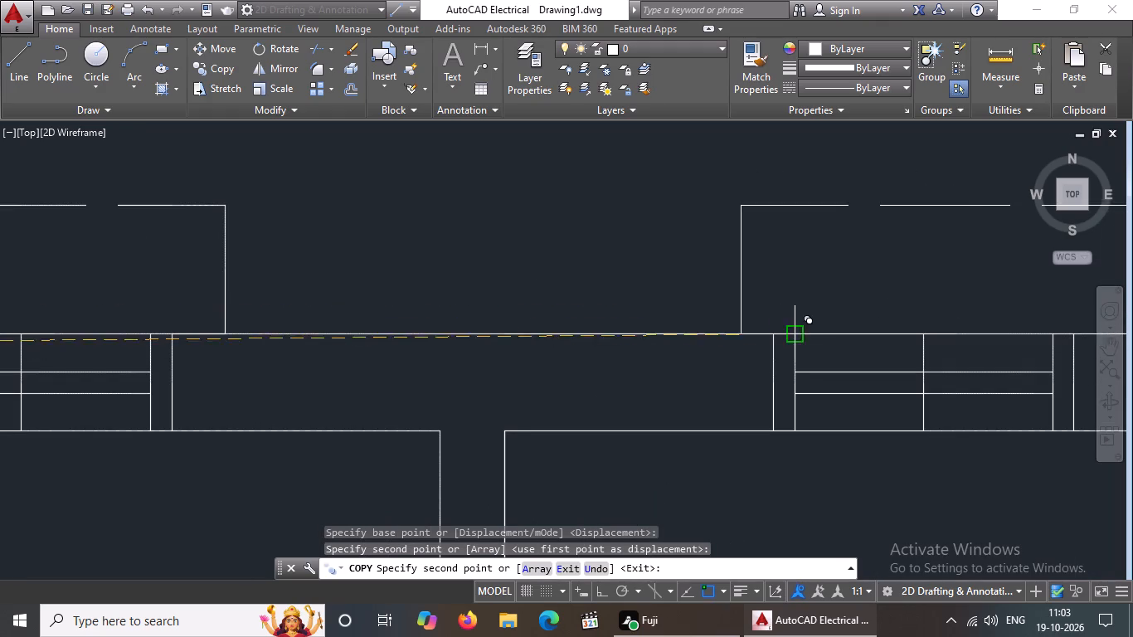
click(773, 335)
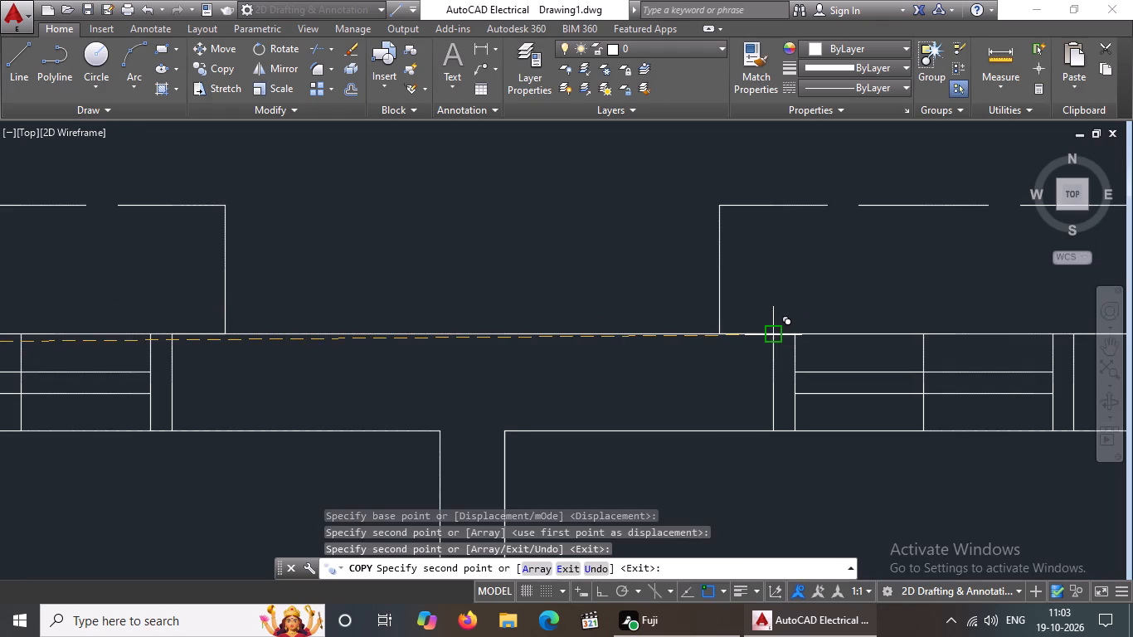
scroll(784, 328, down, 6)
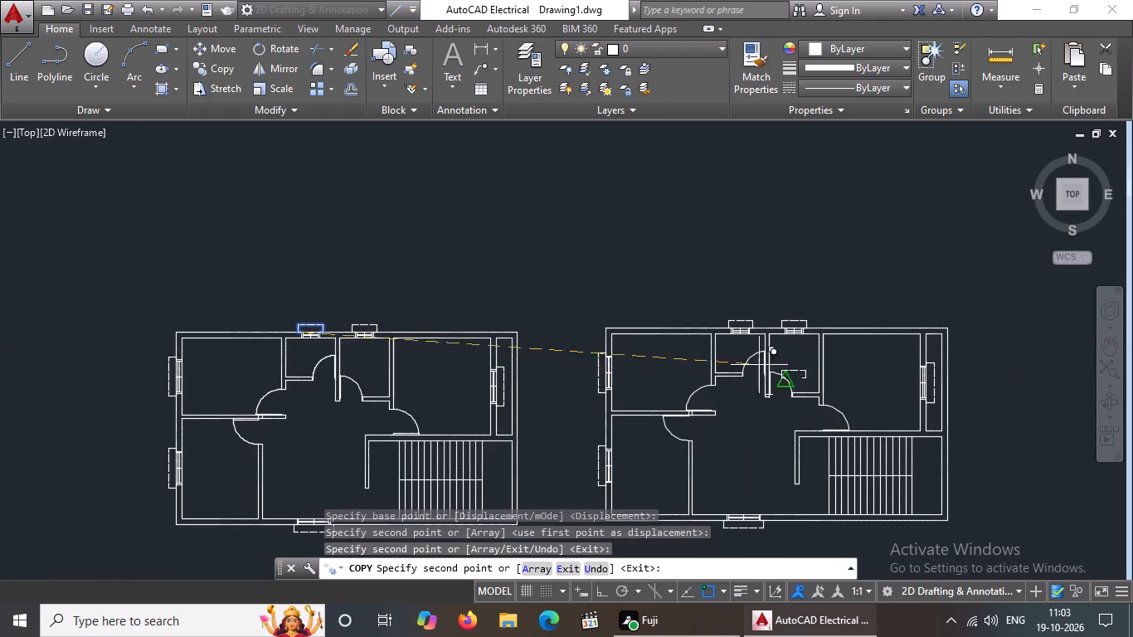
middle_drag(706, 346, 372, 291)
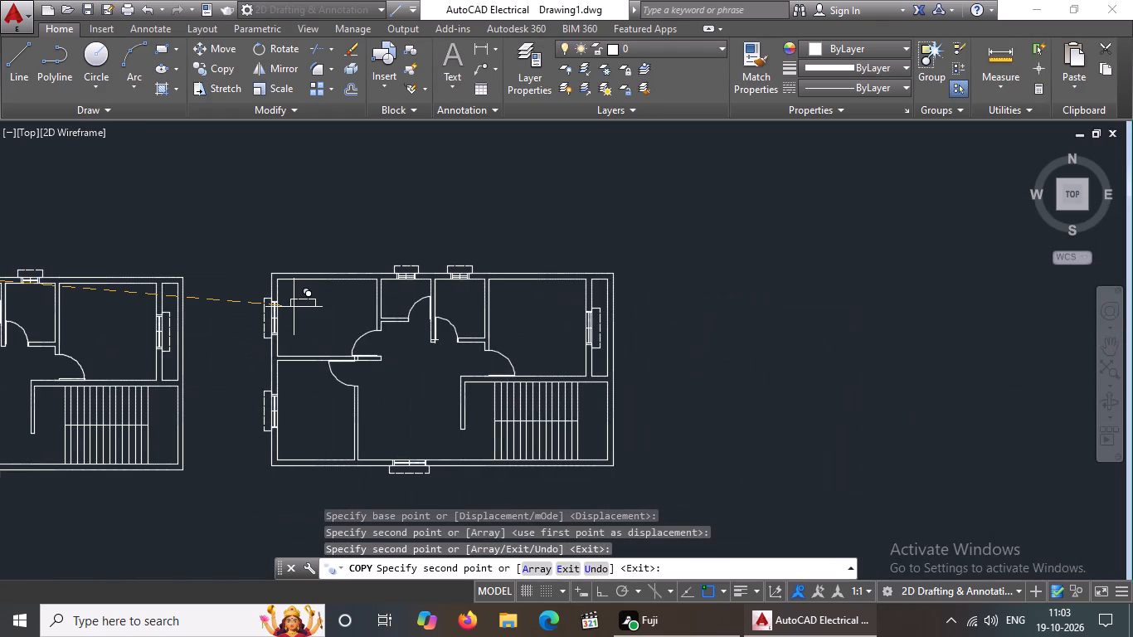
middle_drag(292, 308, 397, 303)
key(Escape)
With Ortho on, draw a 9" line across the top wall at the midpoint of the first plan's upper-left room.
middle_drag(289, 313, 405, 359)
middle_drag(155, 342, 279, 357)
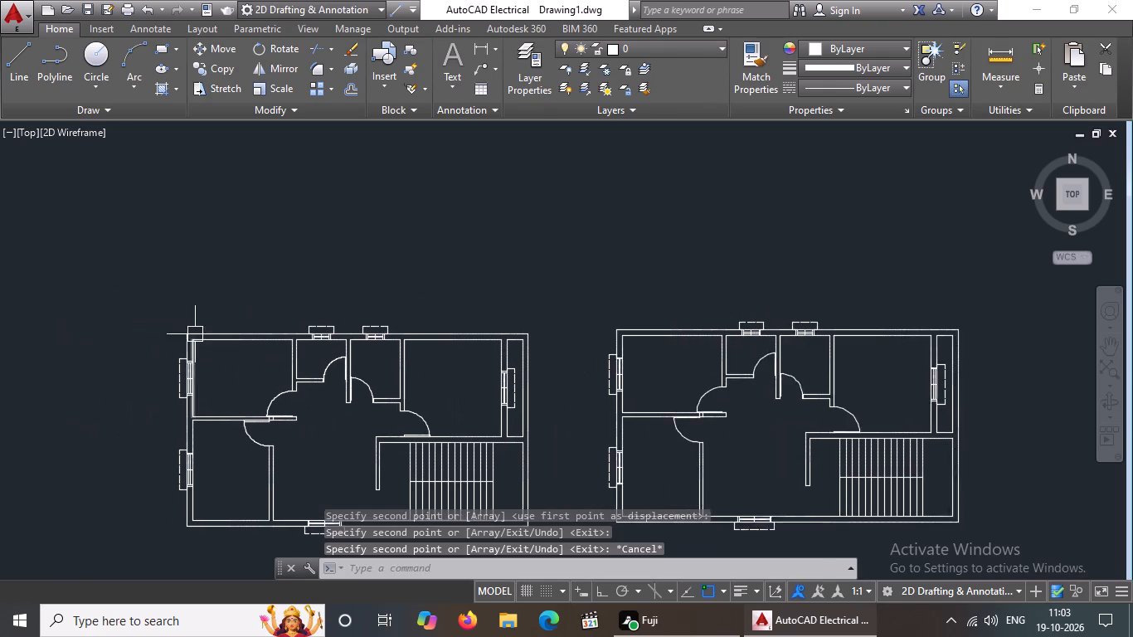
scroll(195, 334, up, 3)
click(21, 52)
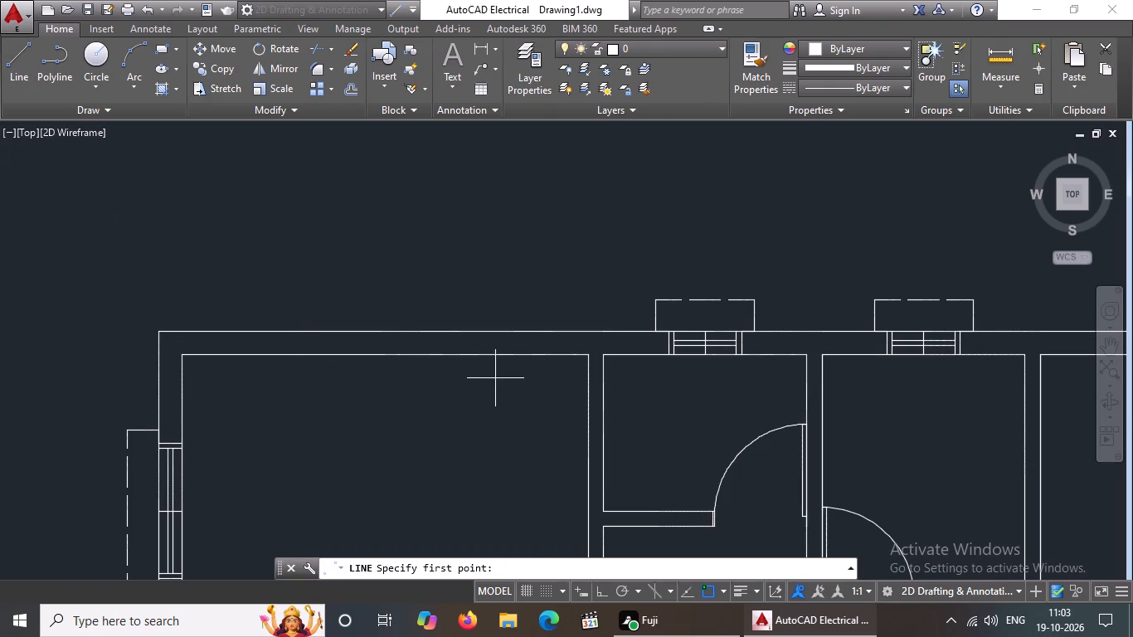
click(389, 356)
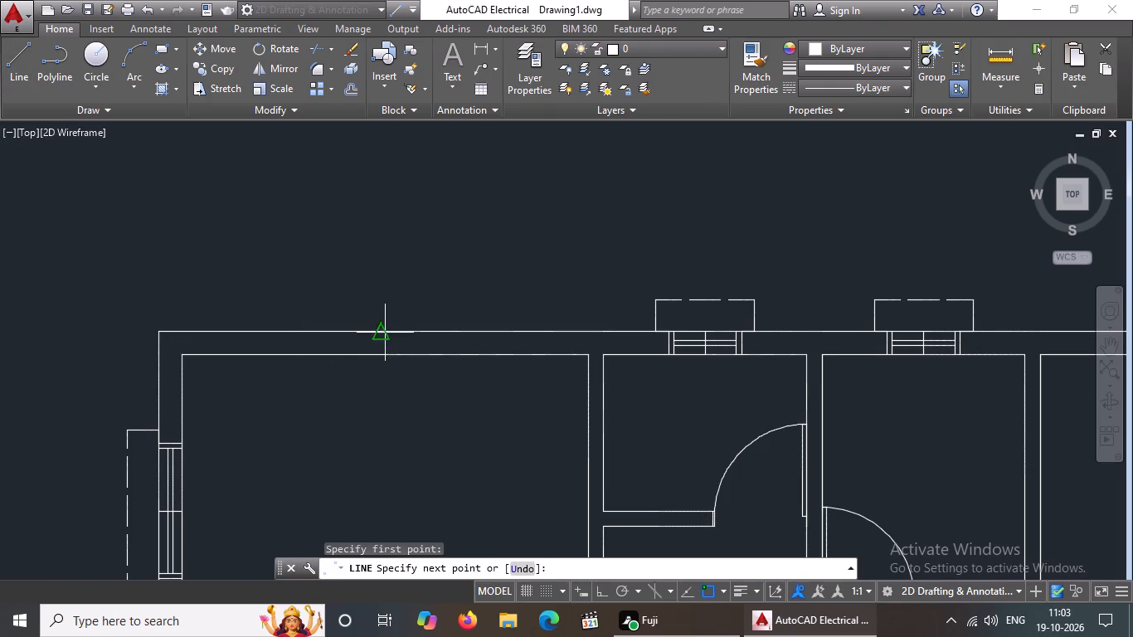
click(597, 591)
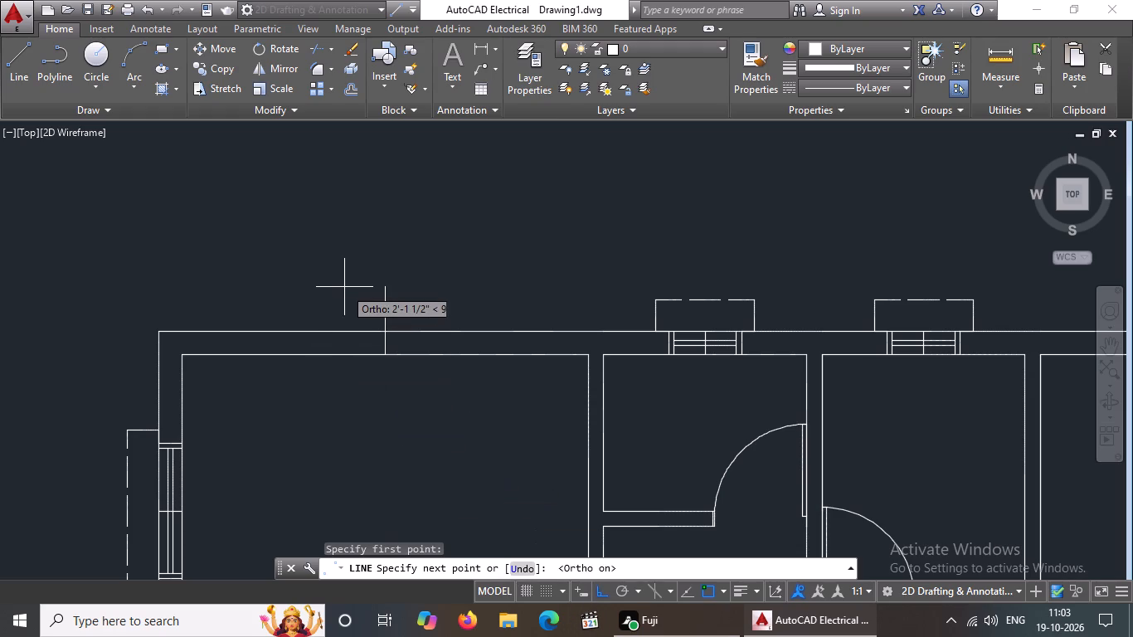
key(9)
key(shift+quotedbl)
key(Return)
key(Return)
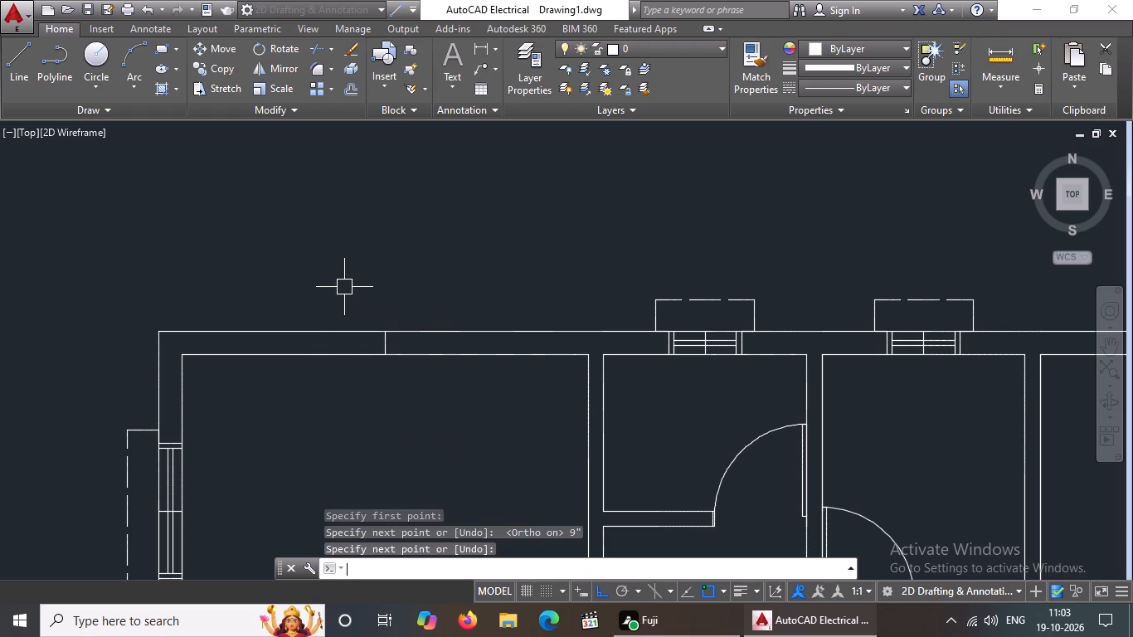
key(Escape)
Offset the new line across the top wall by 2' to both sides.
key(o)
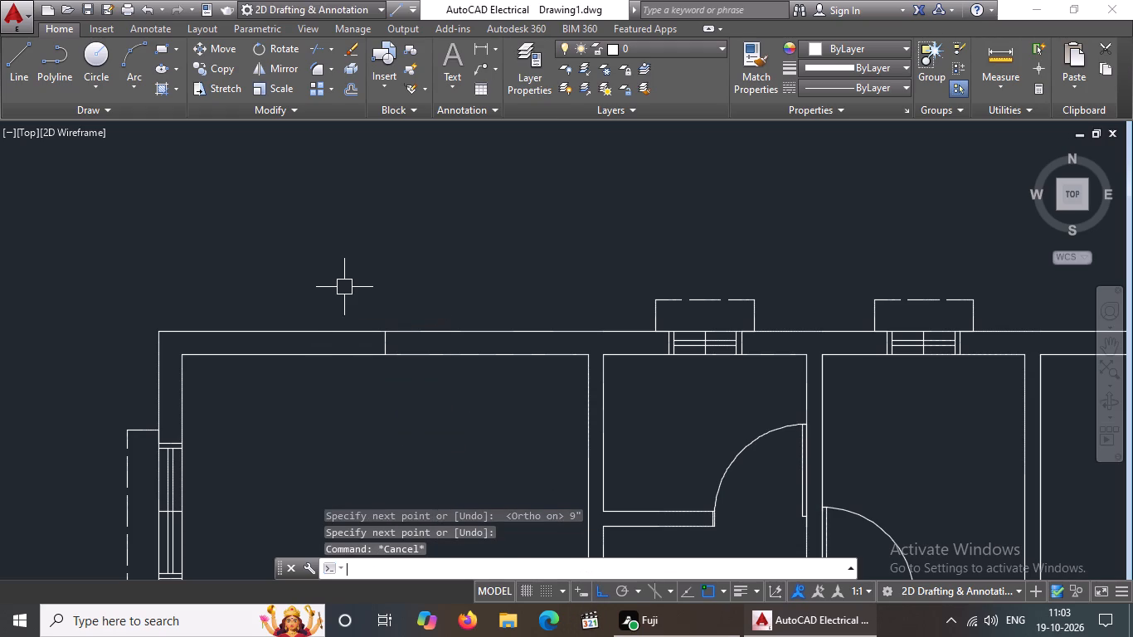
key(Return)
text(2')
key(Return)
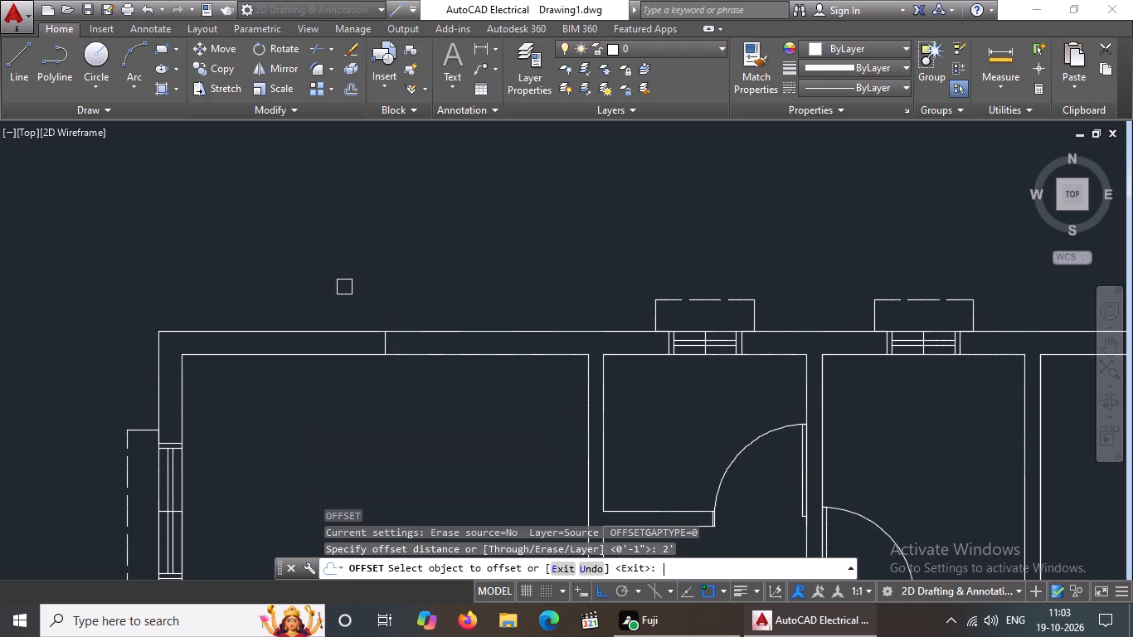
scroll(423, 368, up, 1)
drag(364, 333, 344, 331)
drag(46, 328, 71, 328)
drag(362, 337, 373, 334)
click(446, 330)
key(Escape)
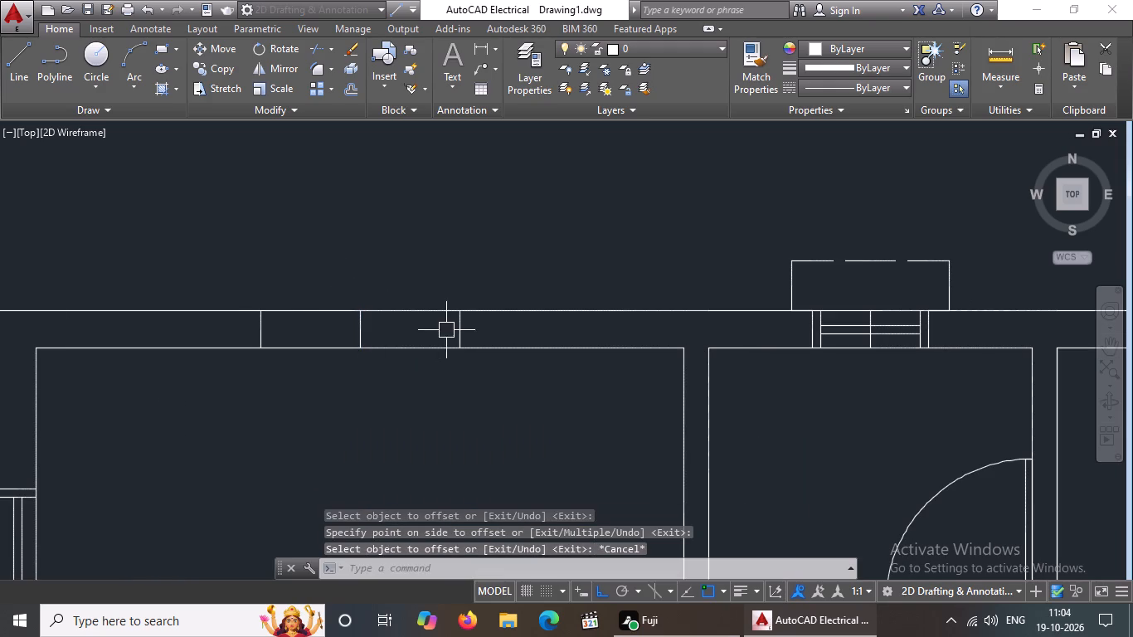
Draw a line along the middle of the wall thickness between the new window's two end lines.
click(19, 71)
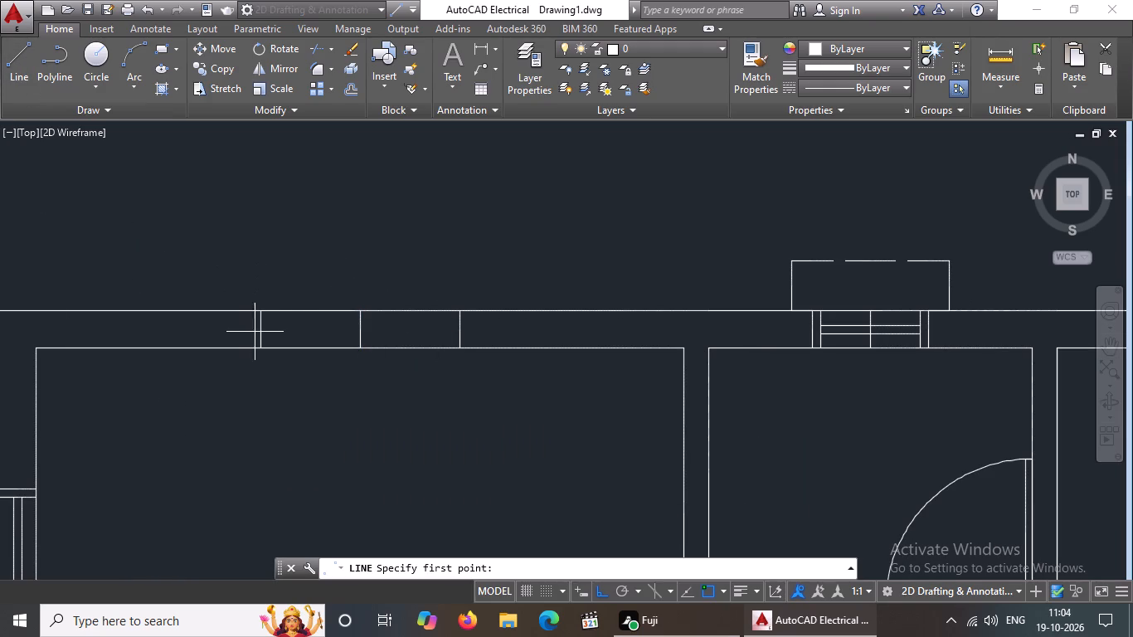
drag(263, 328, 278, 330)
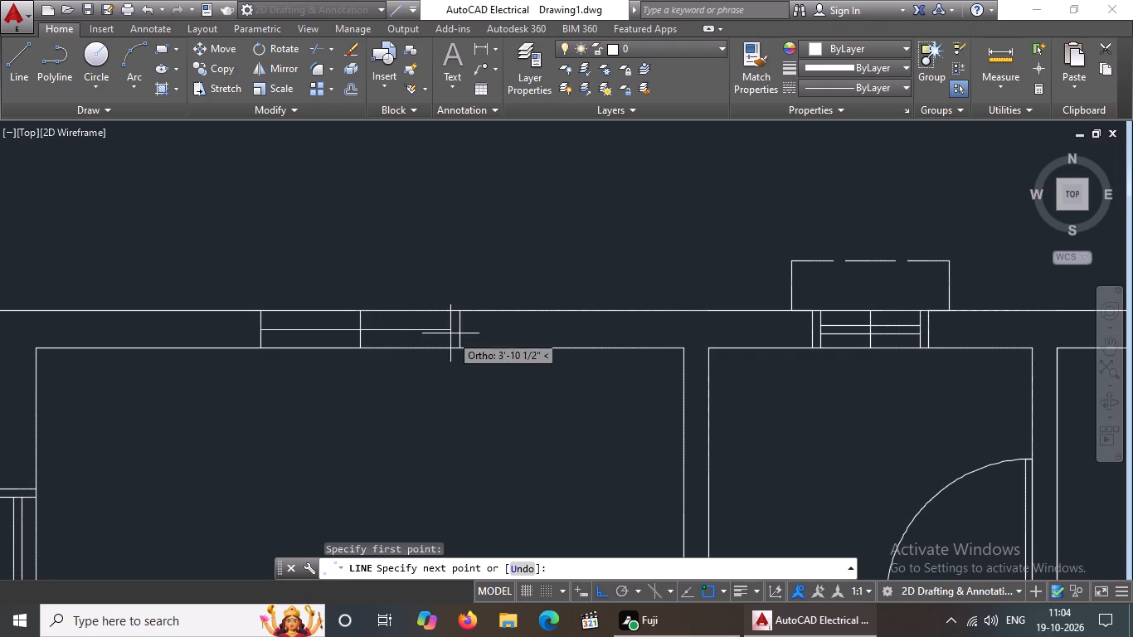
click(460, 329)
key(Escape)
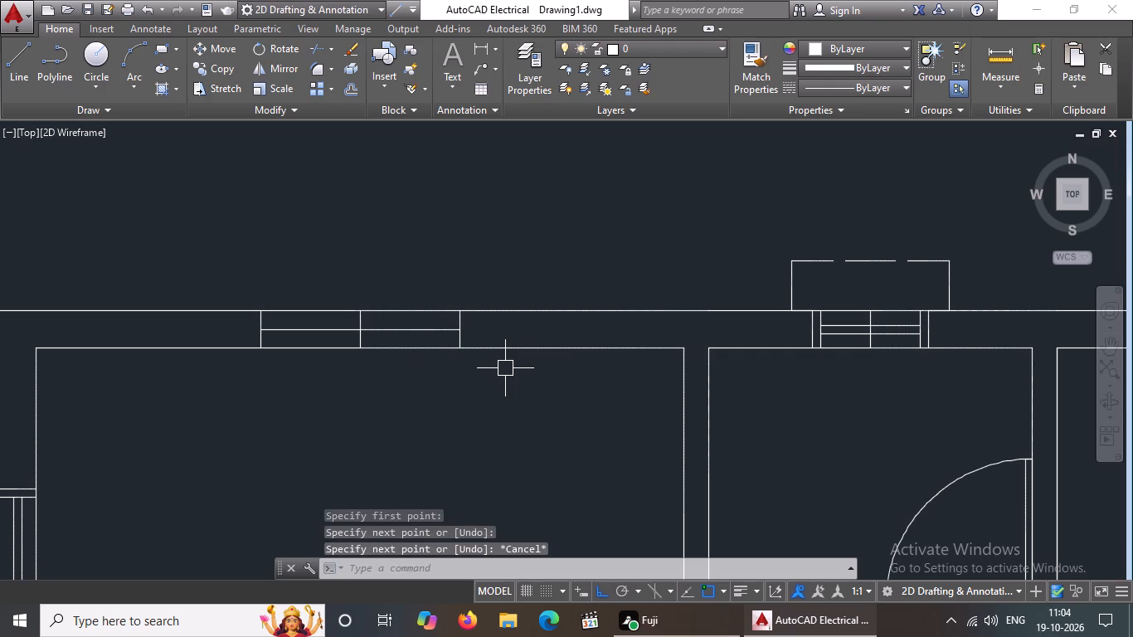
Offset the new window's lengthwise centre line 1" to both sides.
key(o)
key(Return)
text(1")
key(Return)
scroll(389, 324, up, 2)
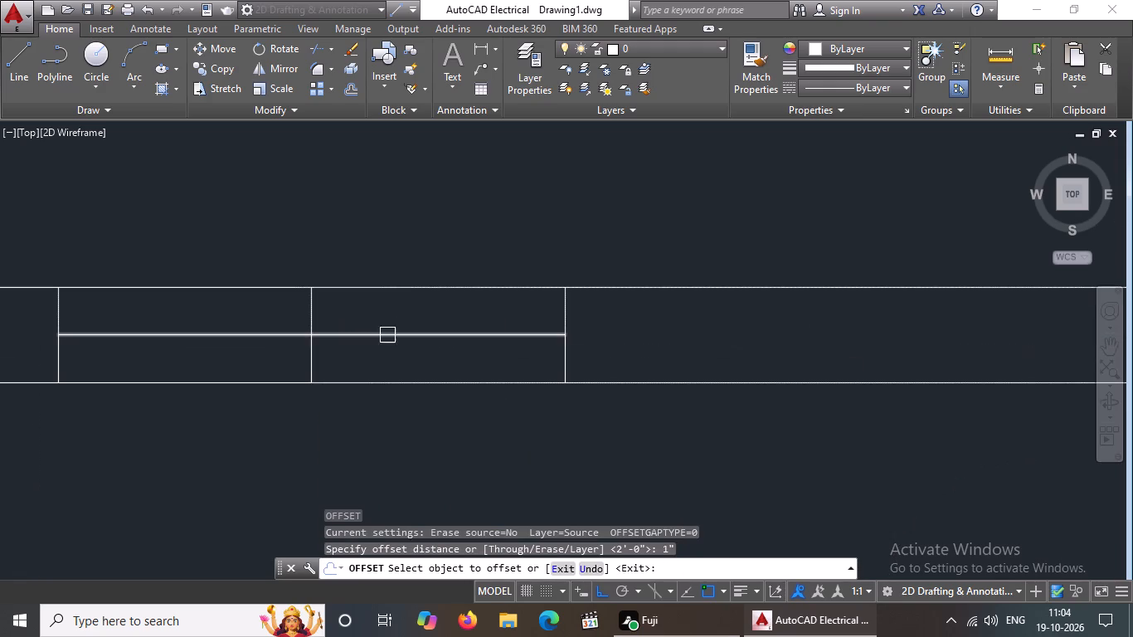
click(387, 342)
click(386, 302)
click(394, 337)
click(406, 377)
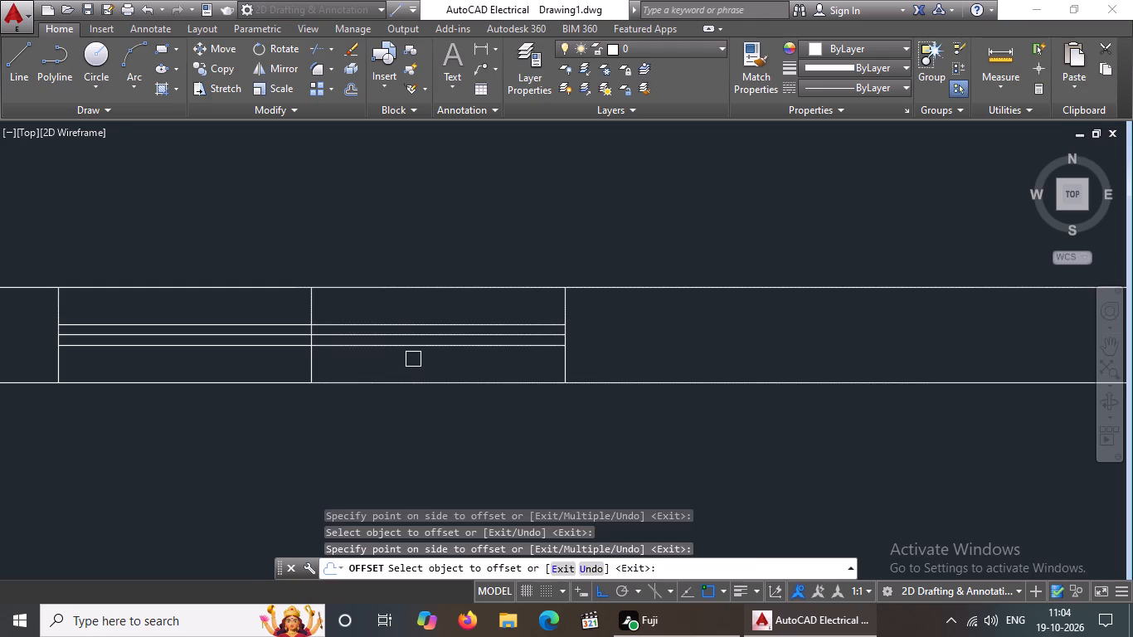
key(Escape)
Erase the original lengthwise centre line between the two offset lines of the new window.
scroll(417, 340, up, 2)
click(416, 324)
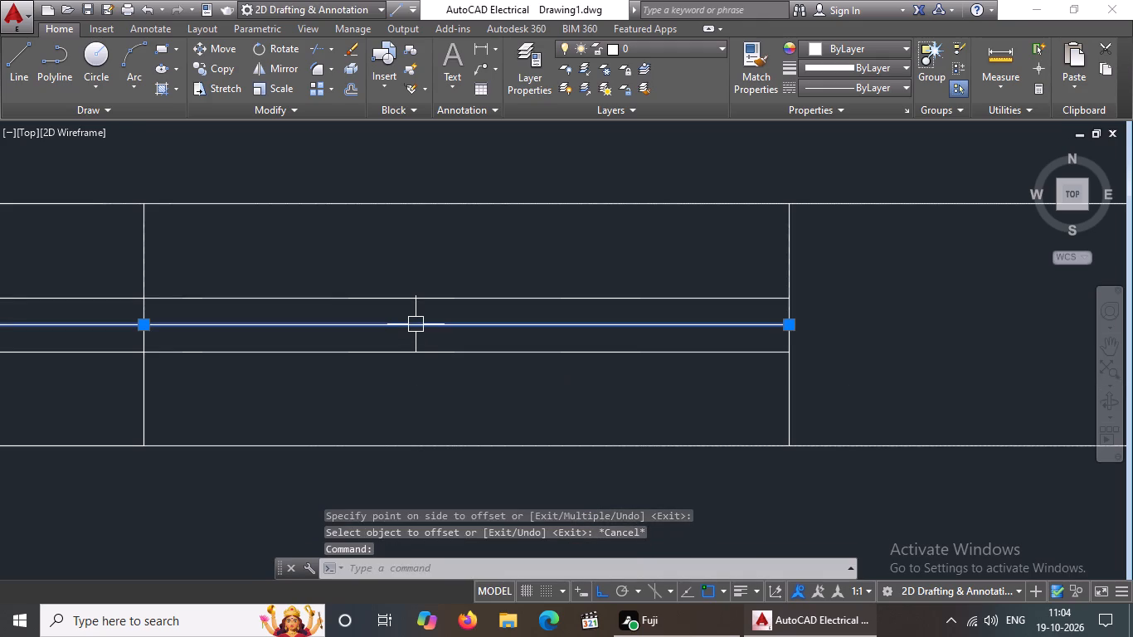
key(Delete)
scroll(416, 323, down, 3)
key(Escape)
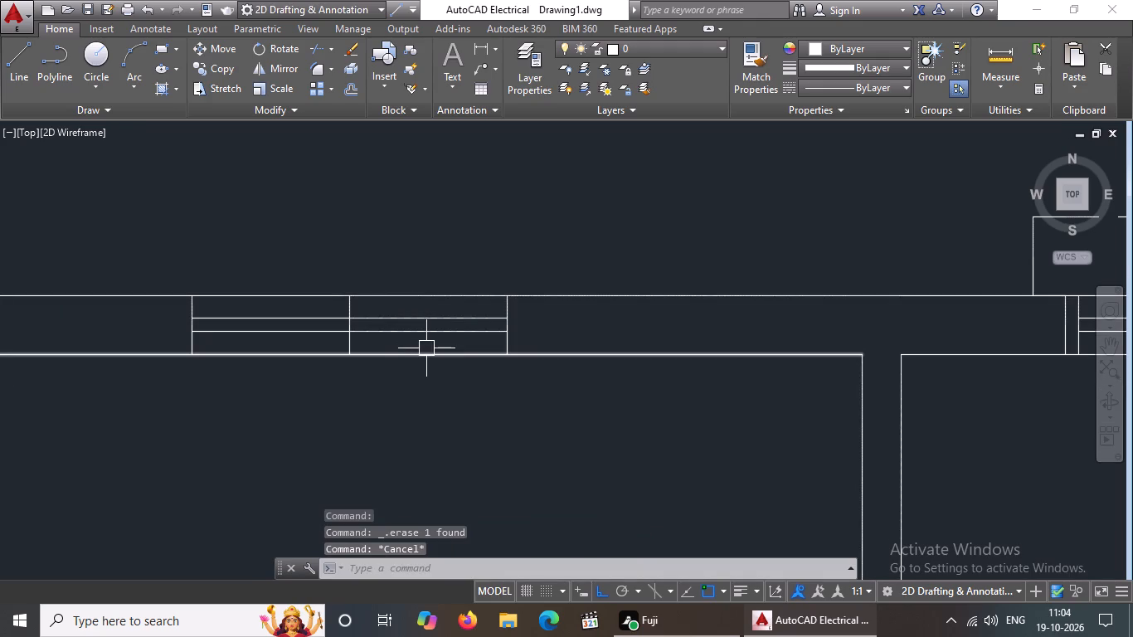
Offset both end lines of the new top-wall window 2" outward to form its frame.
key(o)
key(Return)
key(2)
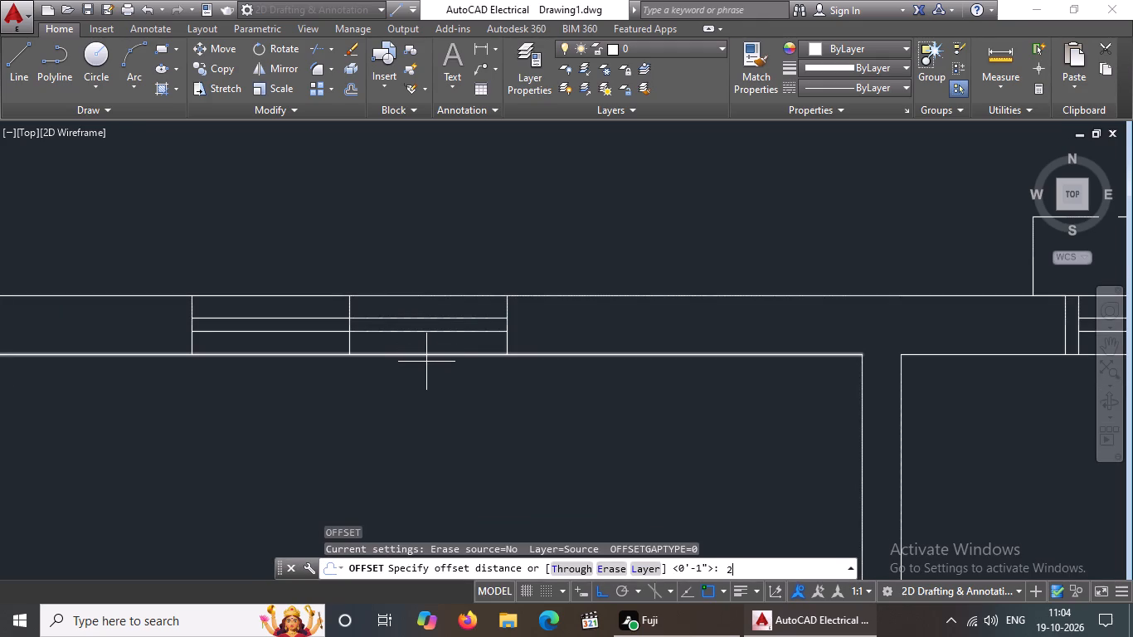
key(shift+quotedbl)
key(Return)
scroll(506, 347, up, 2)
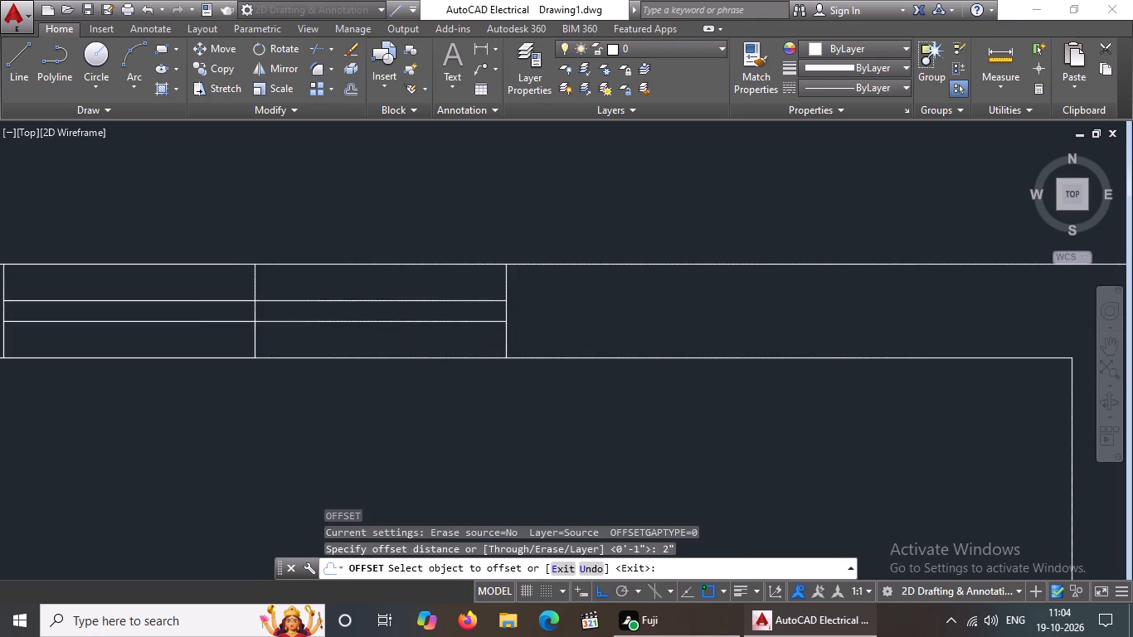
click(506, 347)
click(570, 336)
scroll(378, 341, down, 3)
scroll(216, 329, up, 2)
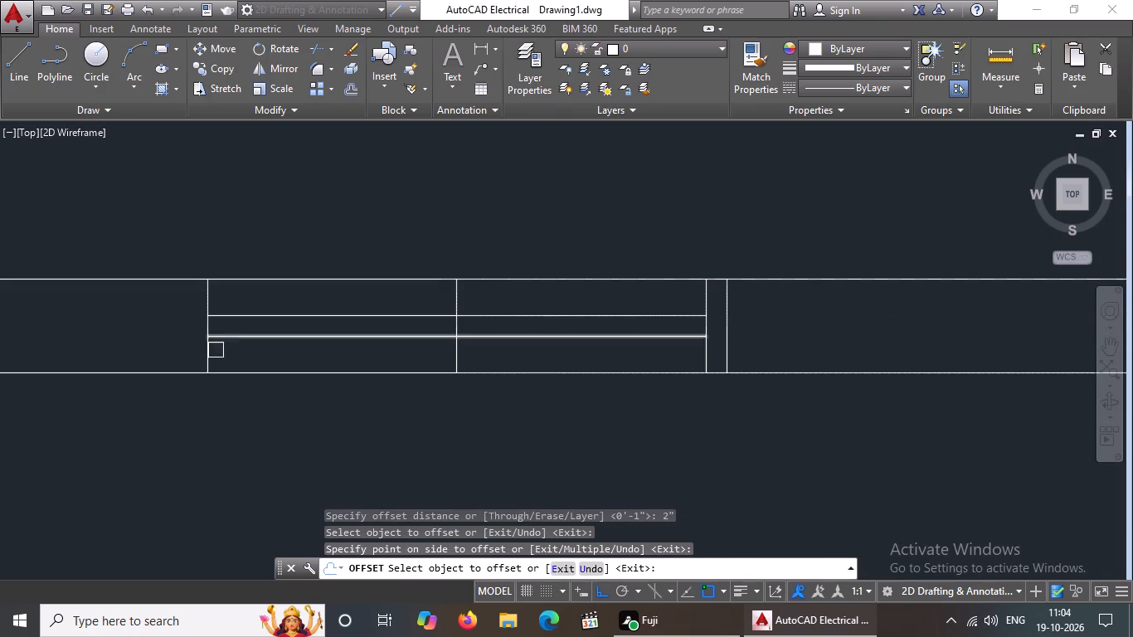
click(212, 362)
click(75, 338)
scroll(381, 346, down, 3)
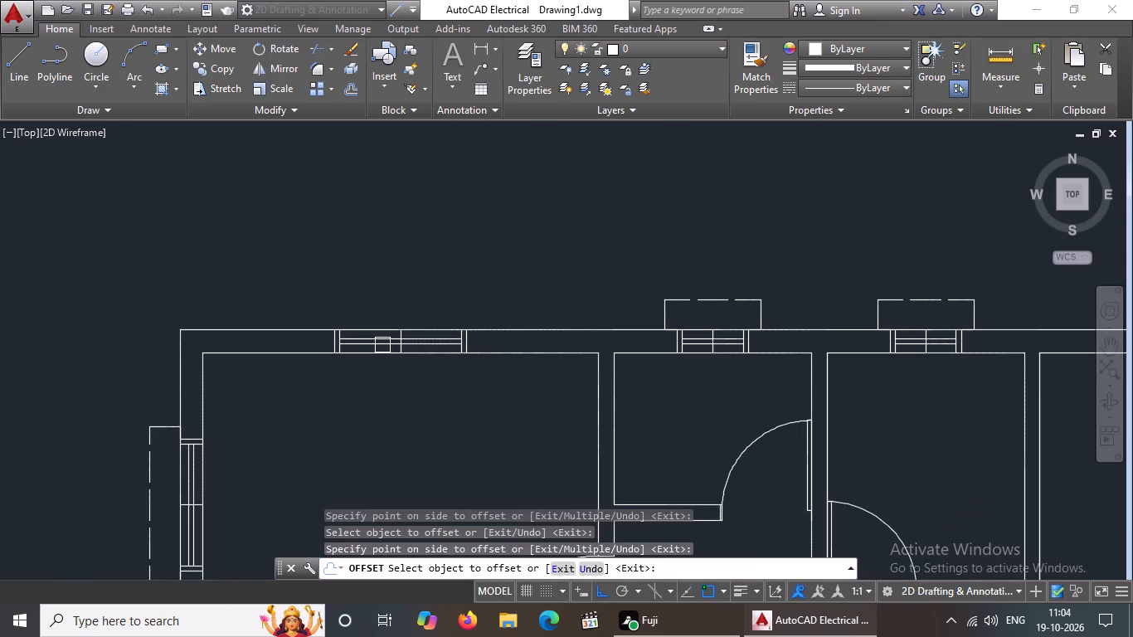
key(Escape)
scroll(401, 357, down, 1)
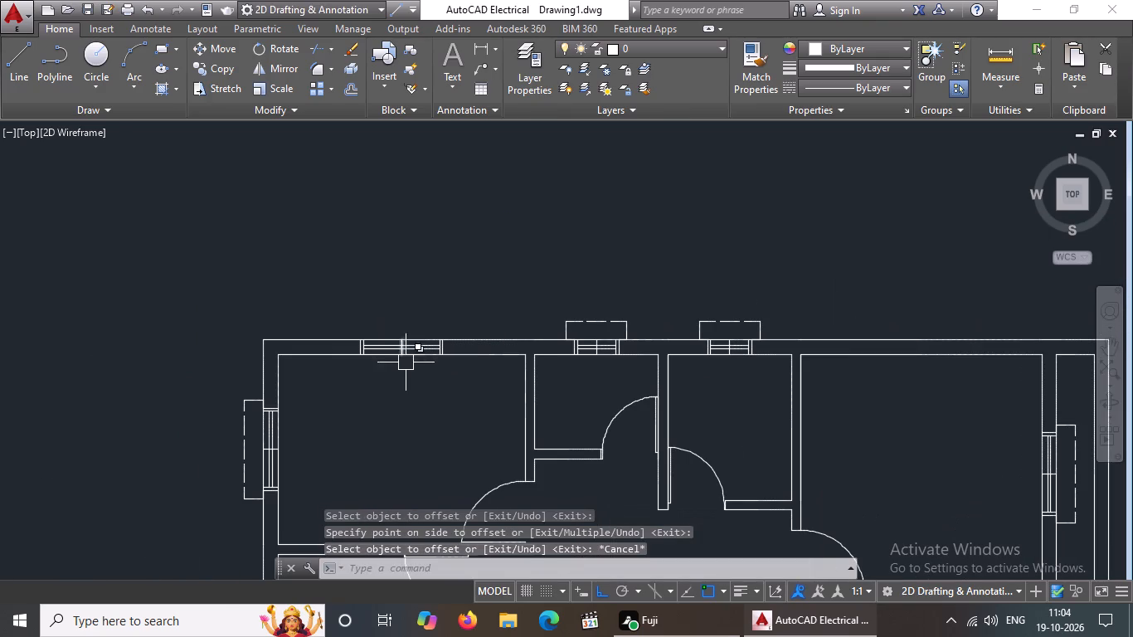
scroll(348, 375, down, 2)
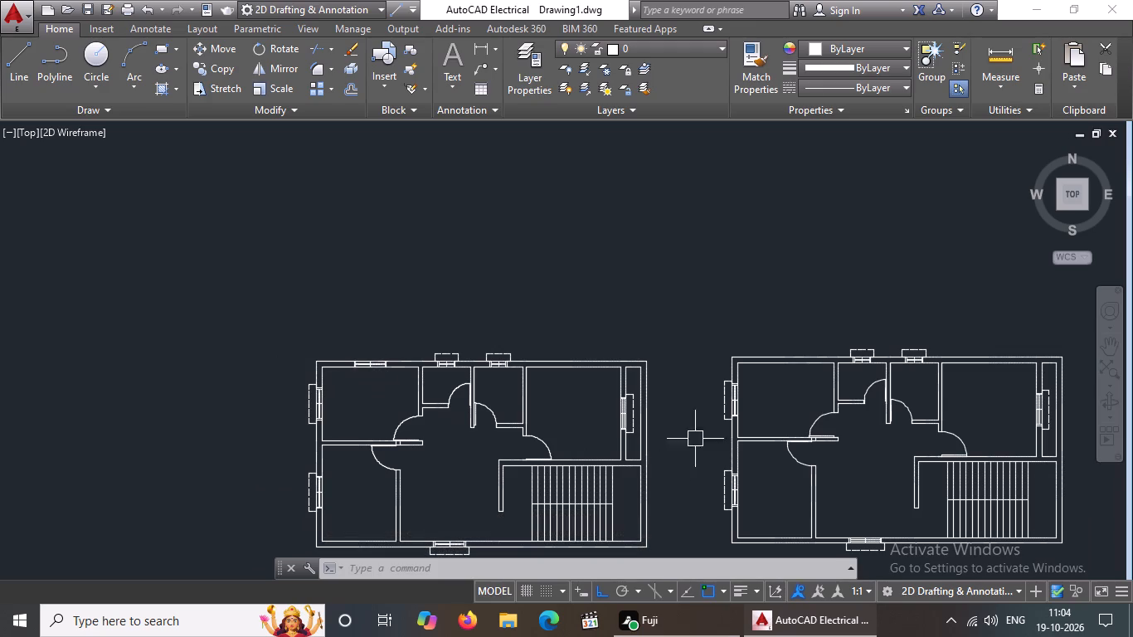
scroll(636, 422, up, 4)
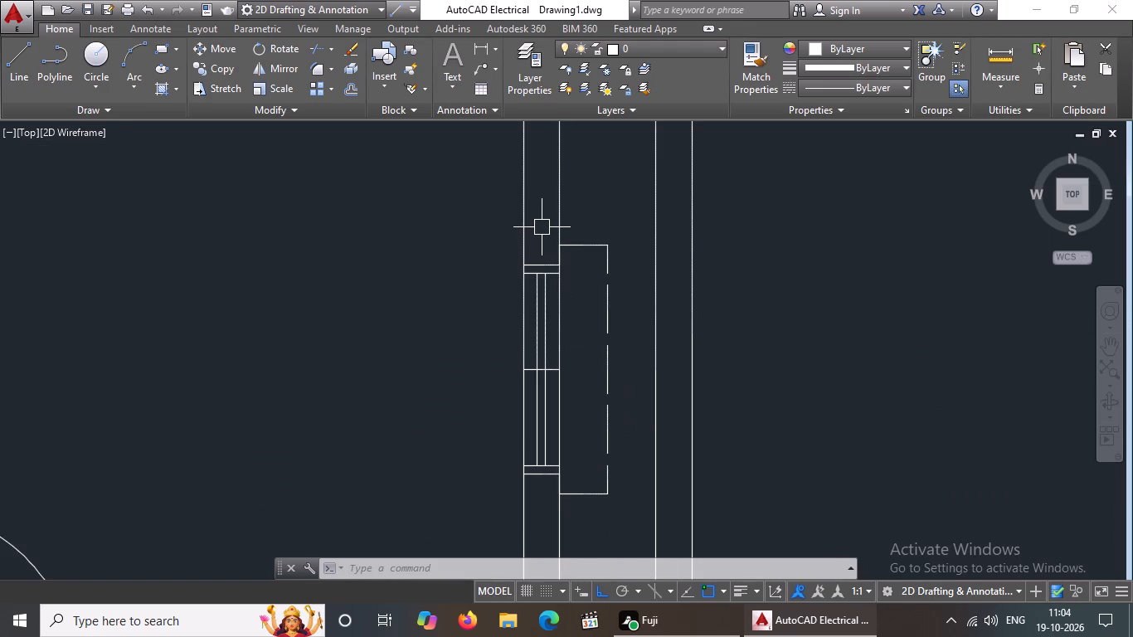
Copy the dashed outline of the first plan's right-side window to the space above the new top-wall window.
click(544, 224)
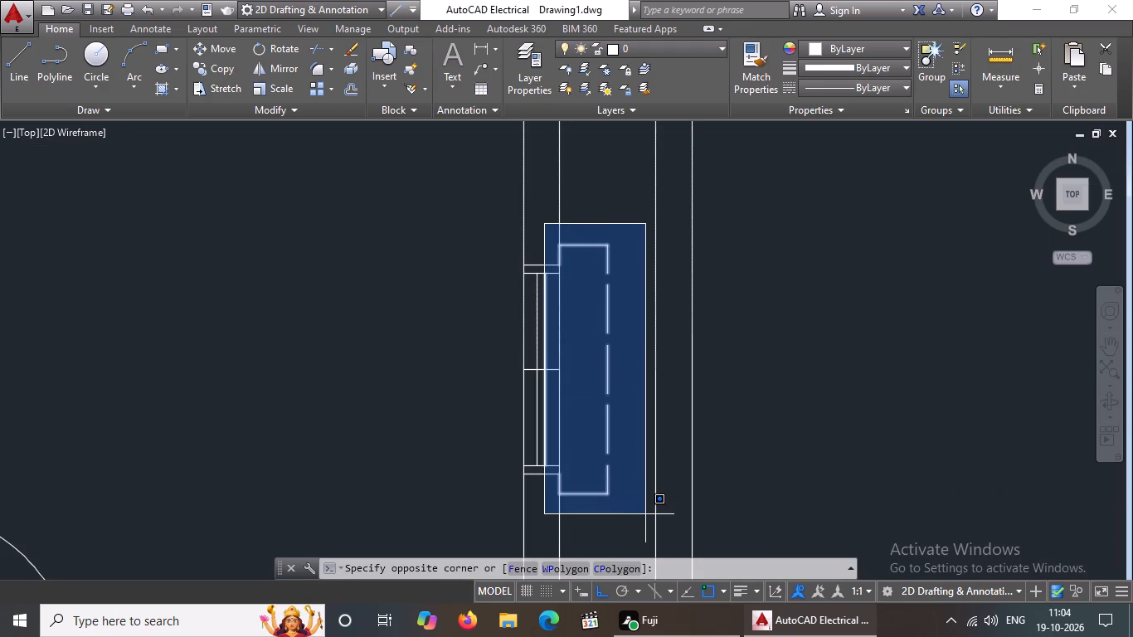
key(Escape)
scroll(560, 231, up, 2)
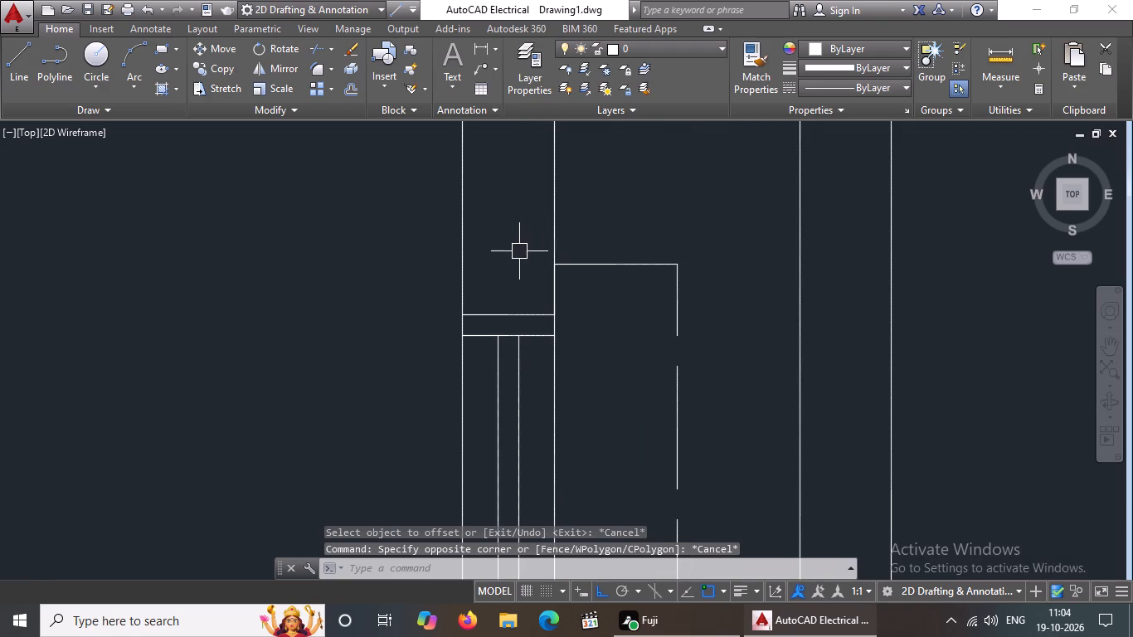
drag(537, 244, 553, 277)
scroll(609, 353, down, 3)
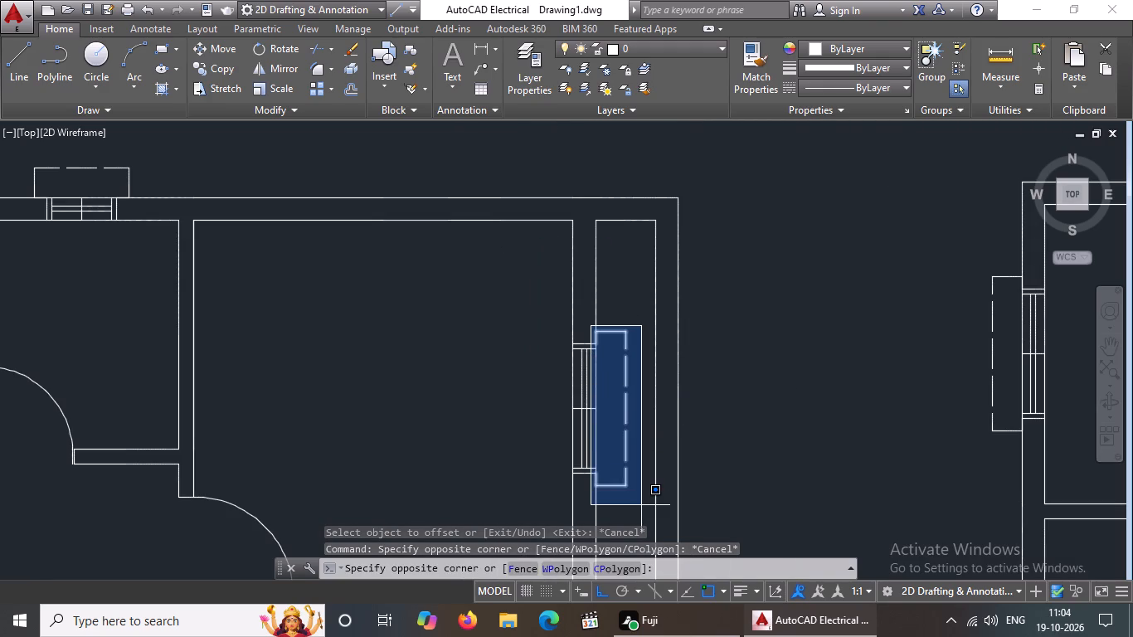
click(641, 505)
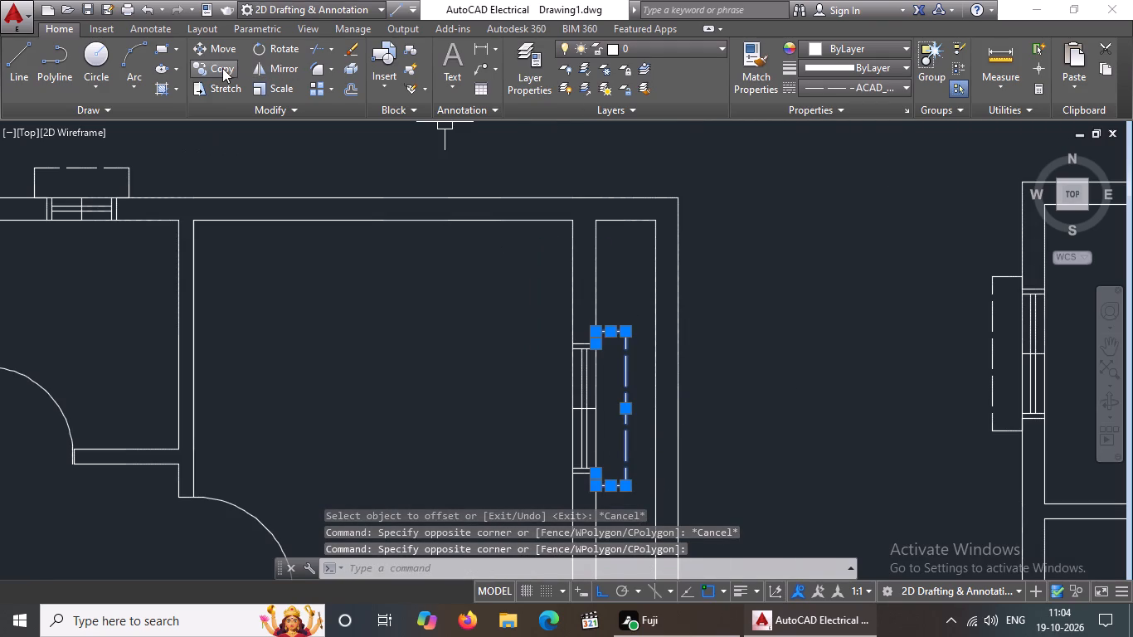
drag(222, 68, 237, 80)
click(221, 69)
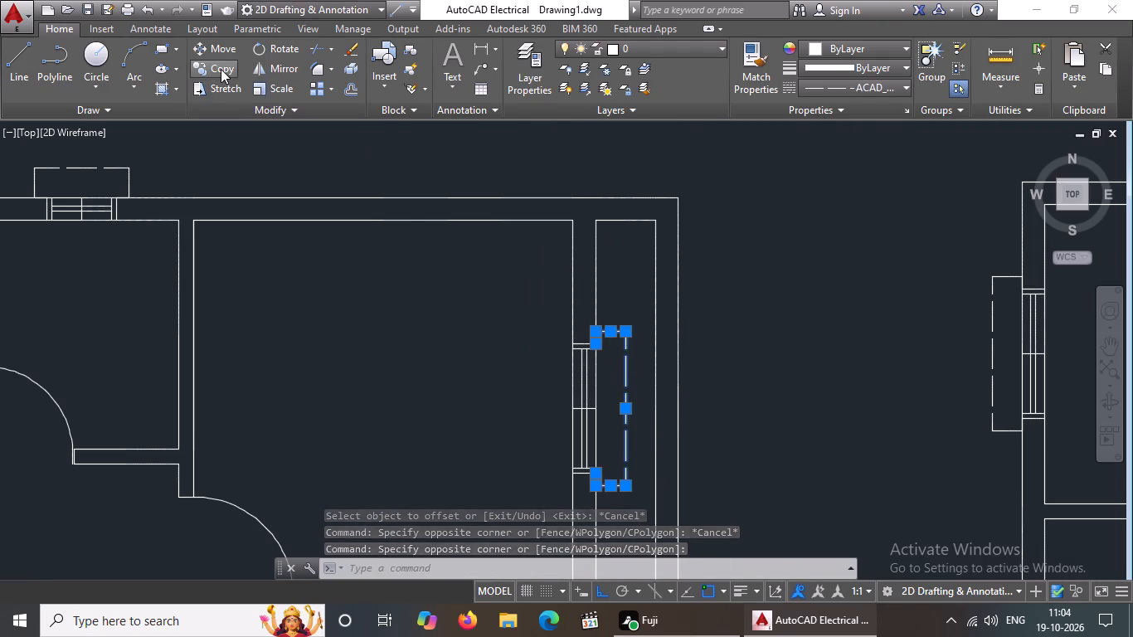
click(610, 407)
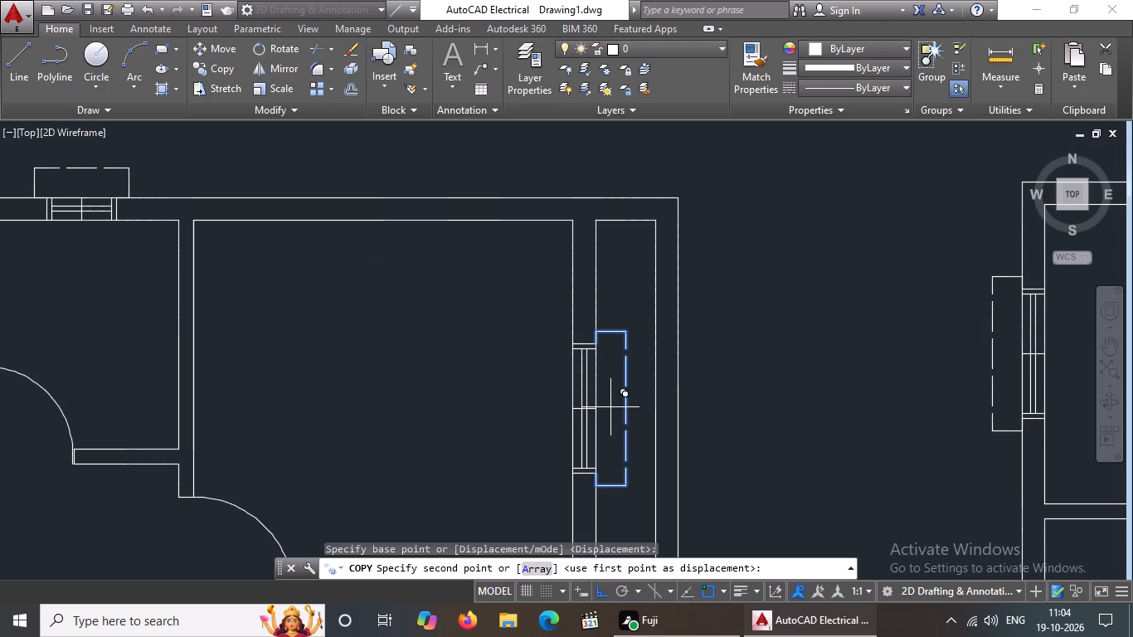
scroll(281, 294, down, 3)
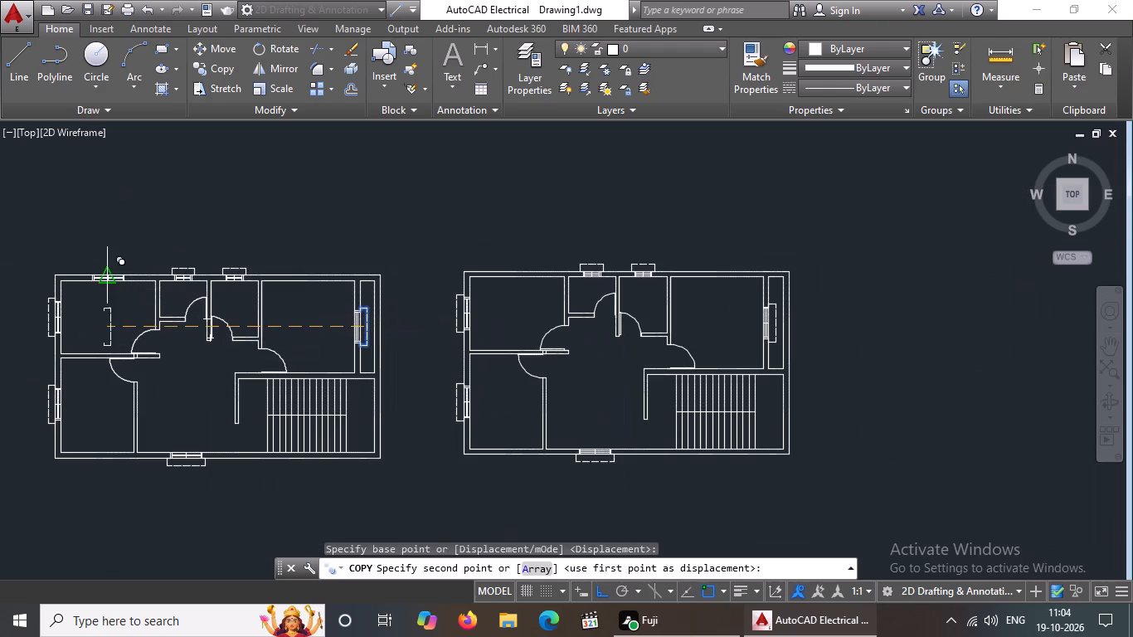
click(603, 592)
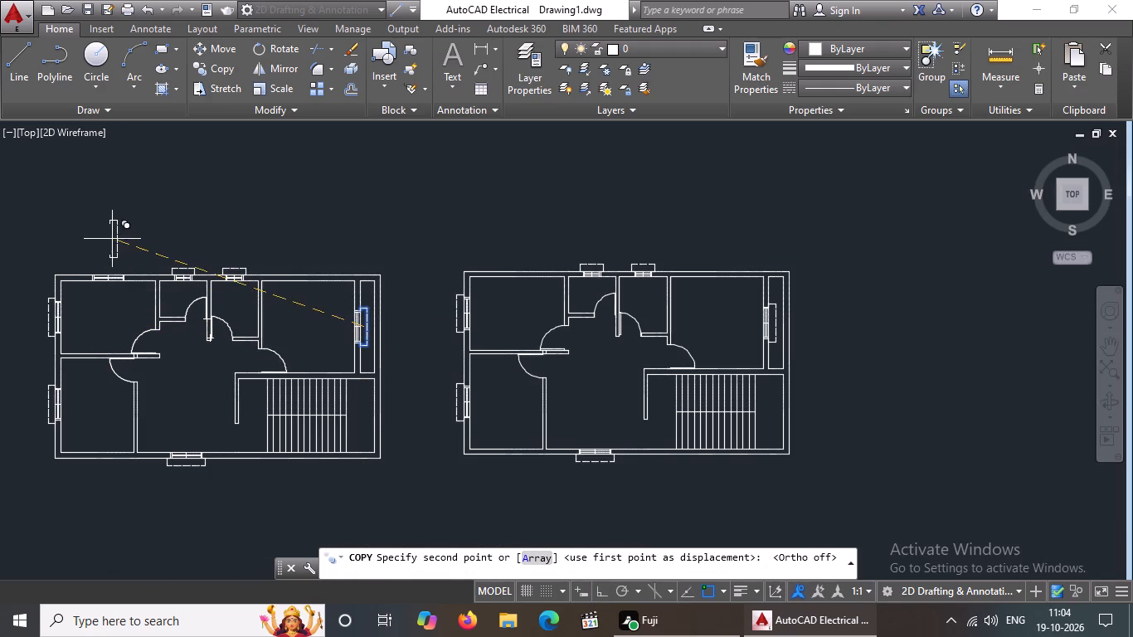
click(111, 239)
key(Escape)
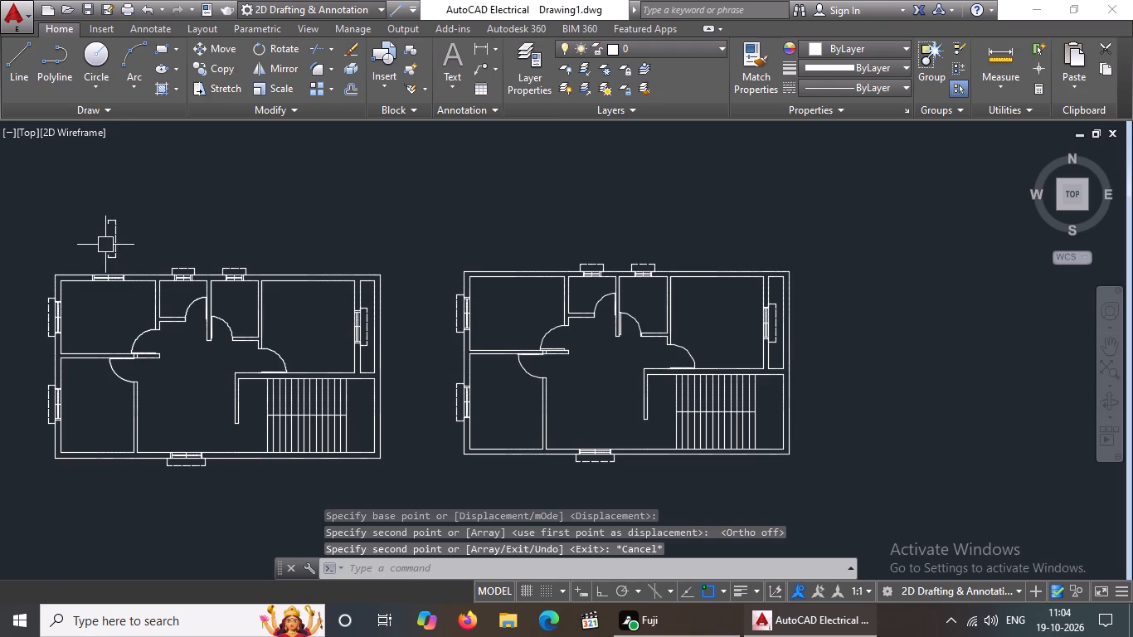
Rotate the copied dashed outline 90° so that its open side faces the top wall.
middle_drag(109, 246, 212, 300)
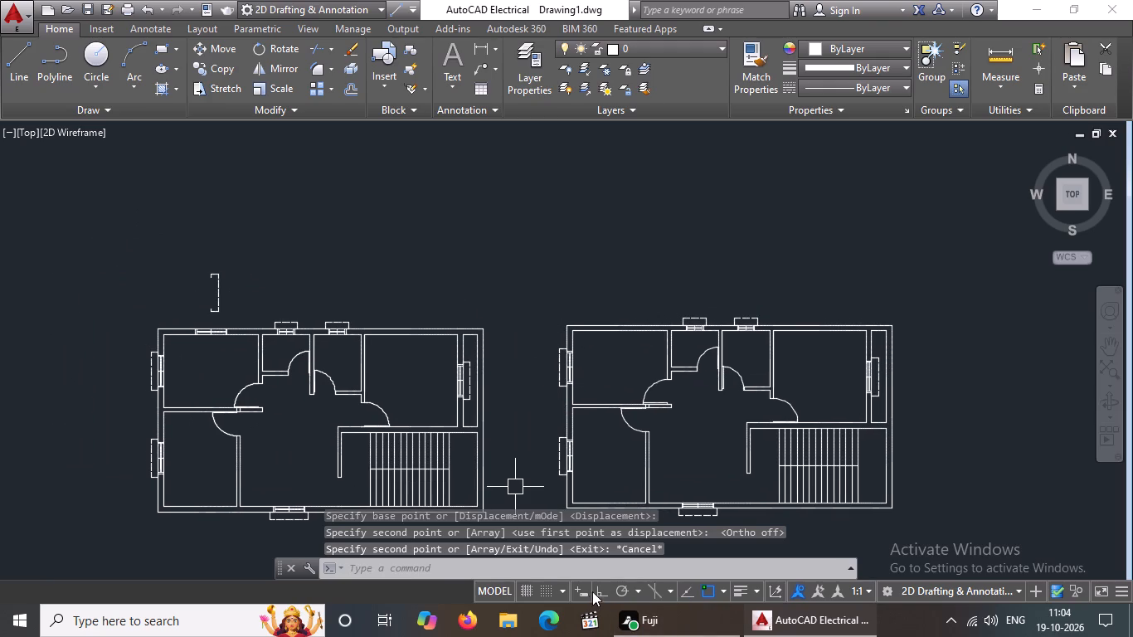
click(598, 591)
click(189, 248)
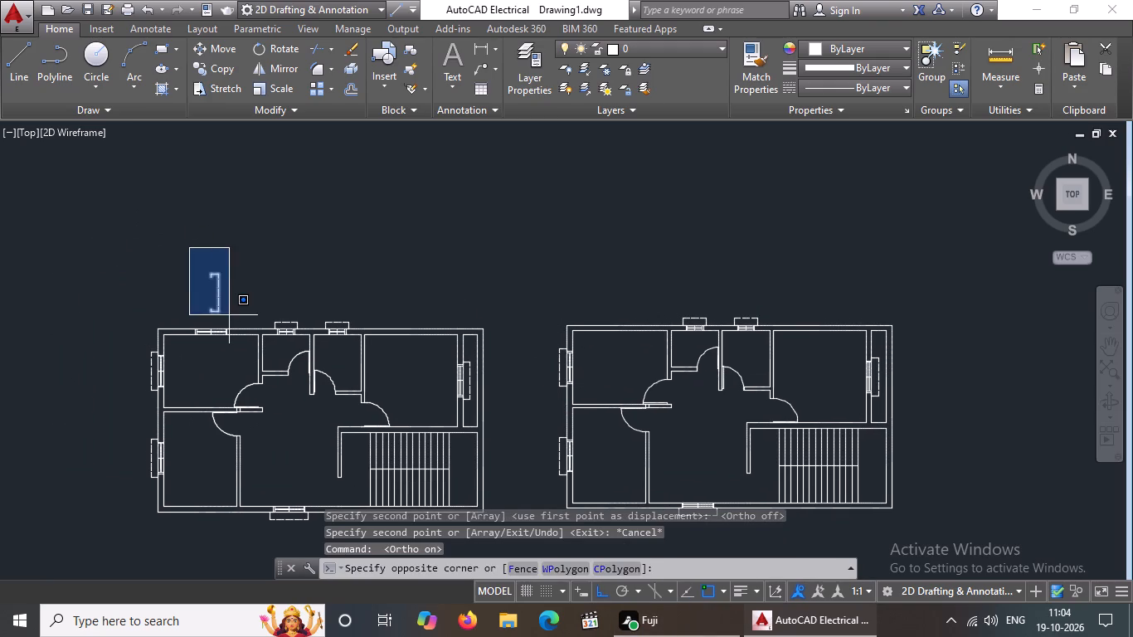
click(236, 318)
click(280, 46)
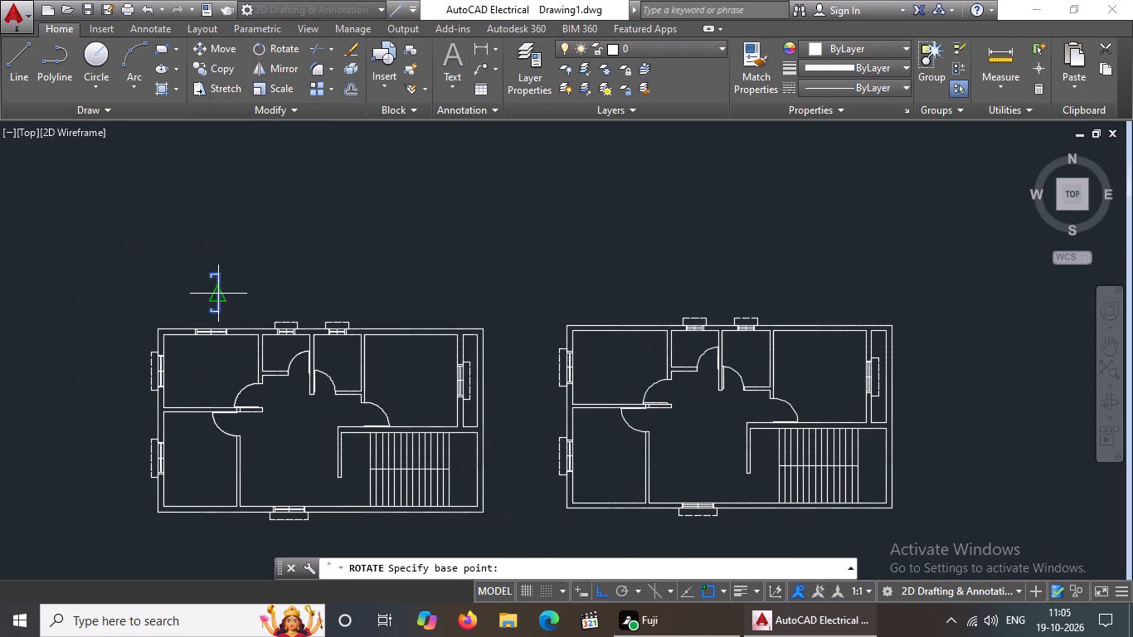
click(220, 300)
click(223, 229)
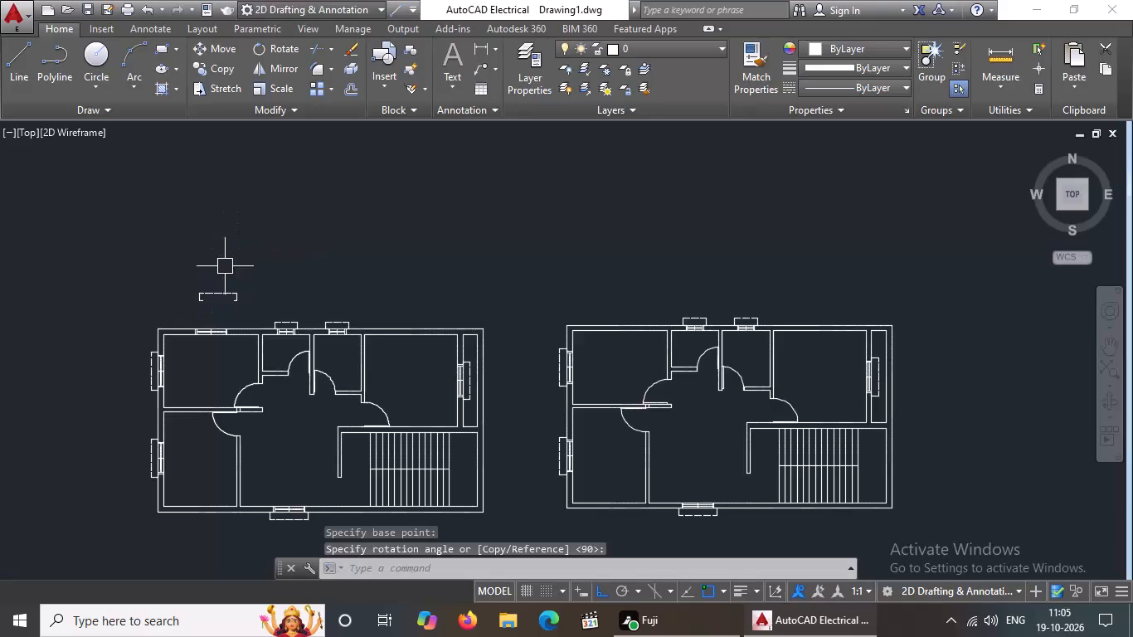
Move the rotated dashed outline by its inner end onto the outer corner of the new top-wall window's frame.
scroll(218, 305, up, 5)
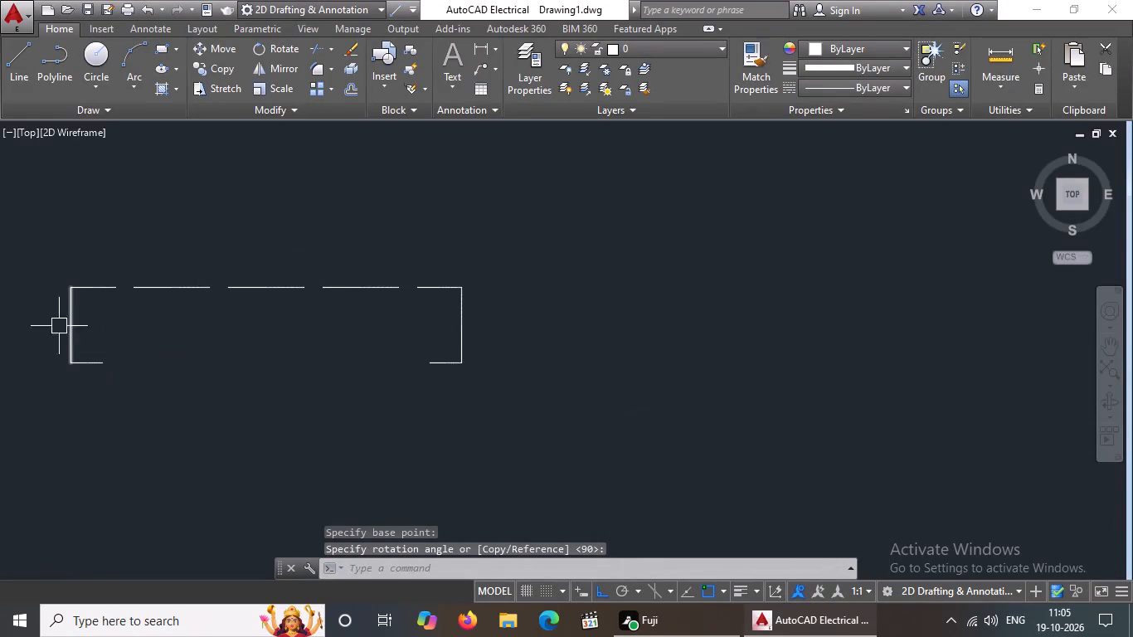
drag(24, 238, 75, 260)
click(594, 434)
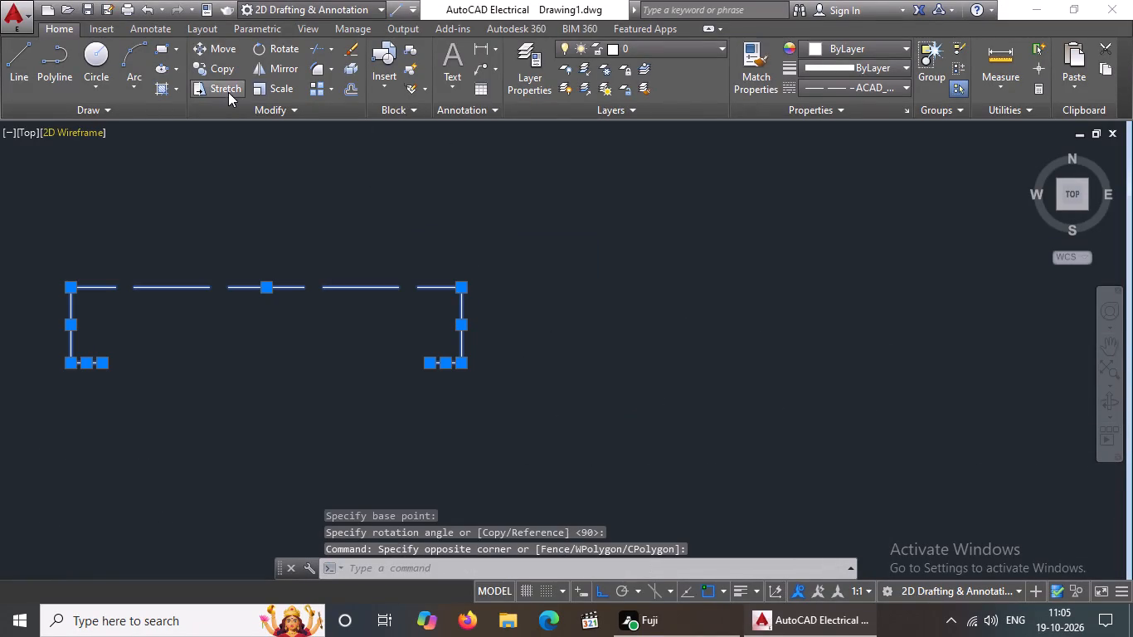
click(217, 45)
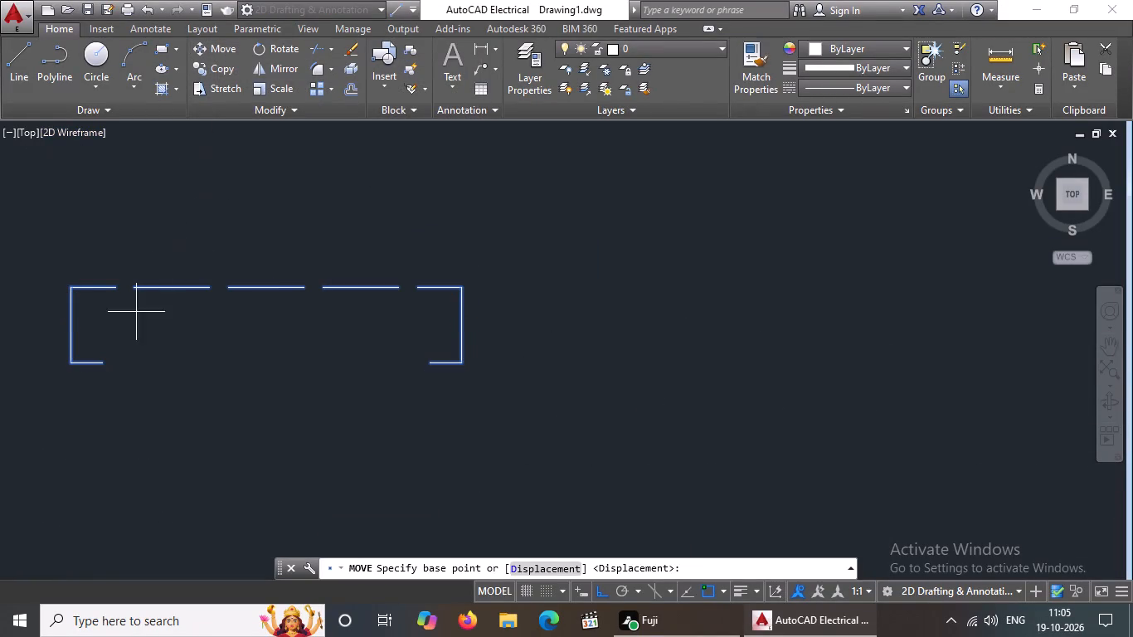
click(605, 591)
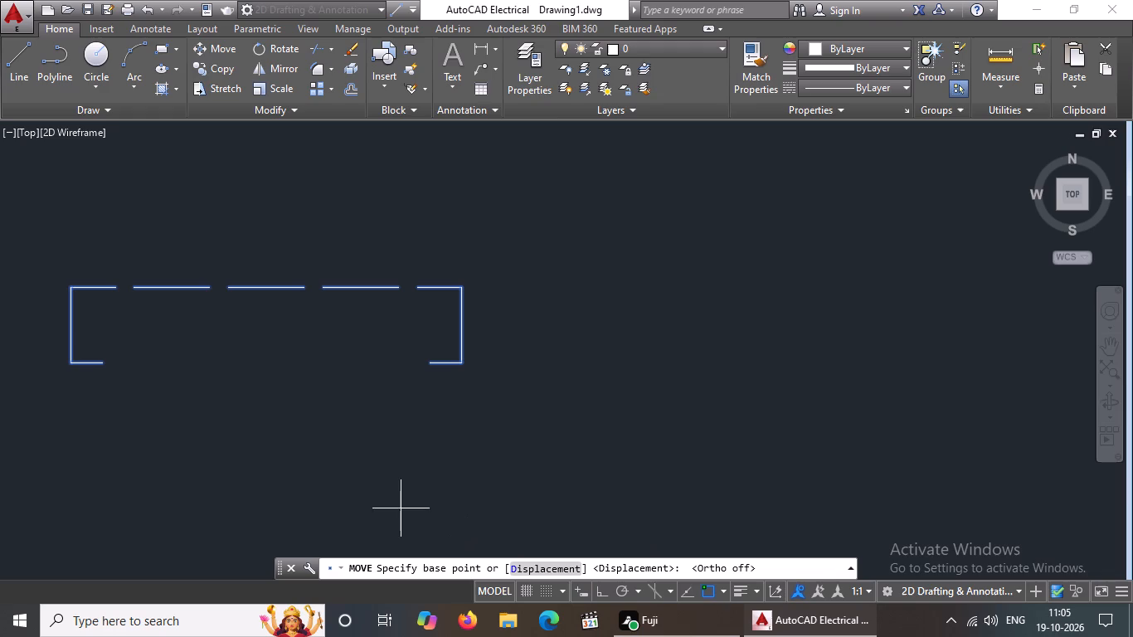
drag(101, 362, 104, 372)
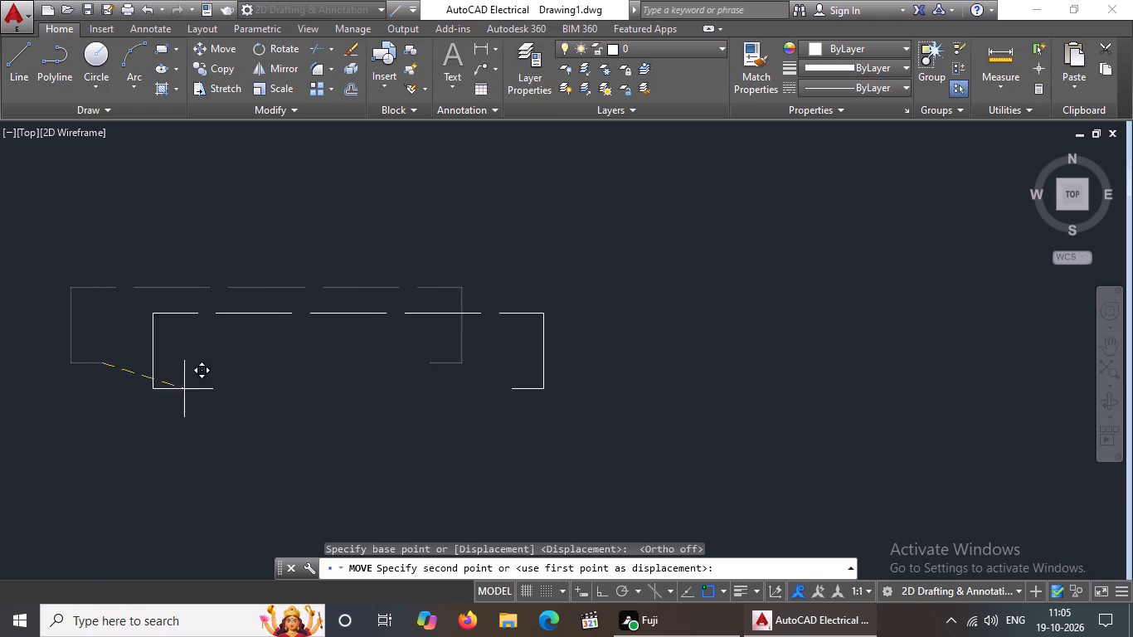
scroll(192, 383, down, 3)
scroll(142, 450, up, 3)
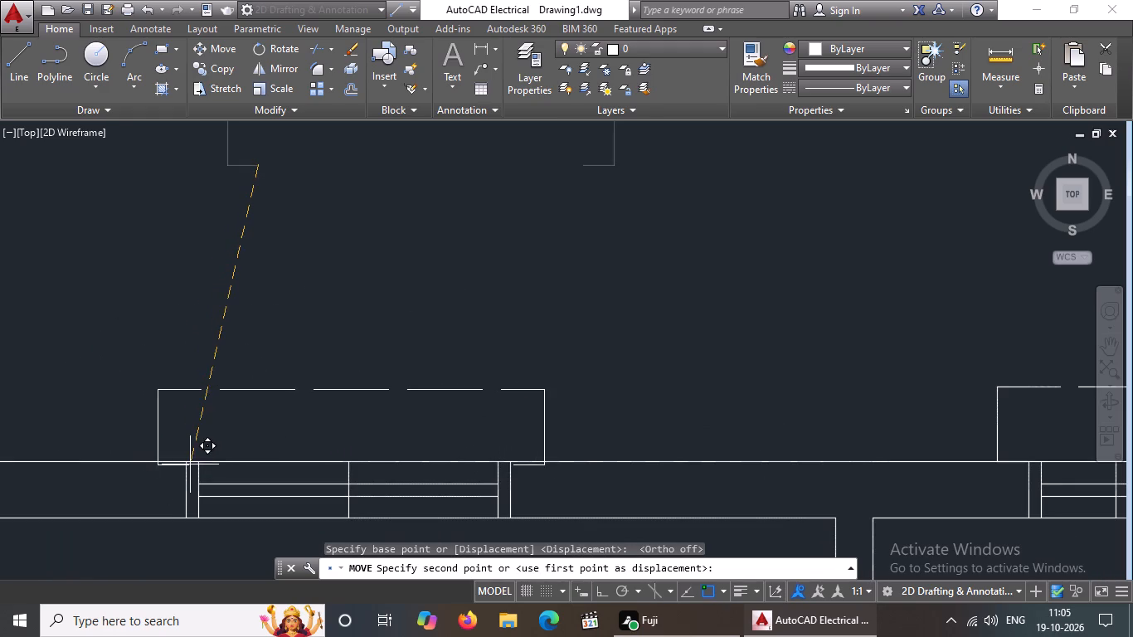
click(185, 461)
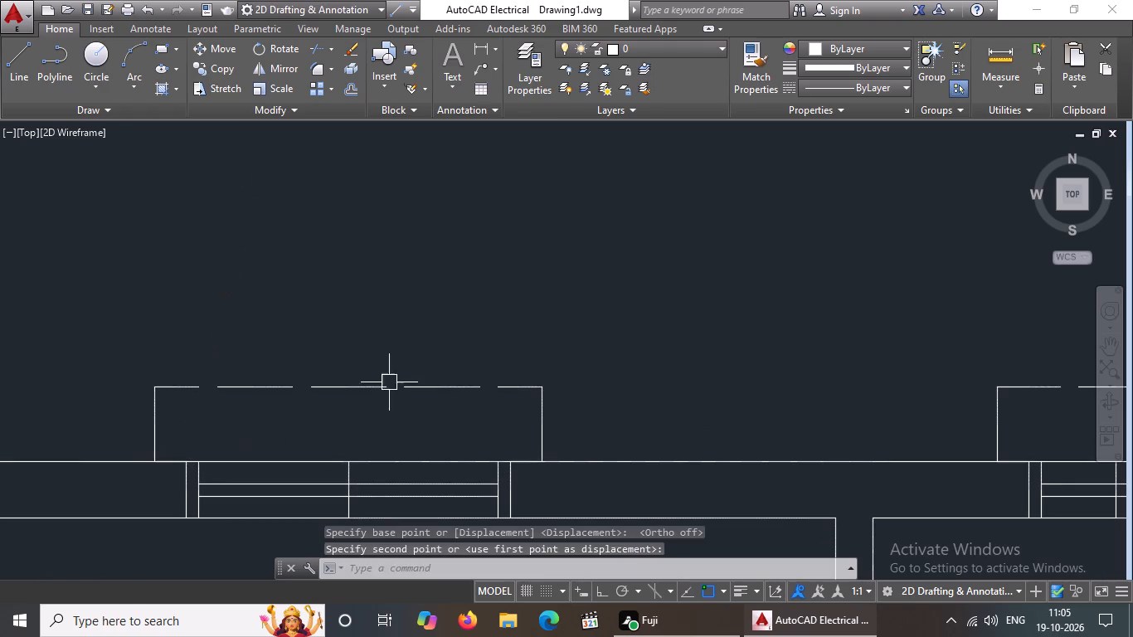
Examine the windows and dashed outlines across both floor plans.
scroll(389, 382, down, 7)
middle_drag(499, 477, 472, 411)
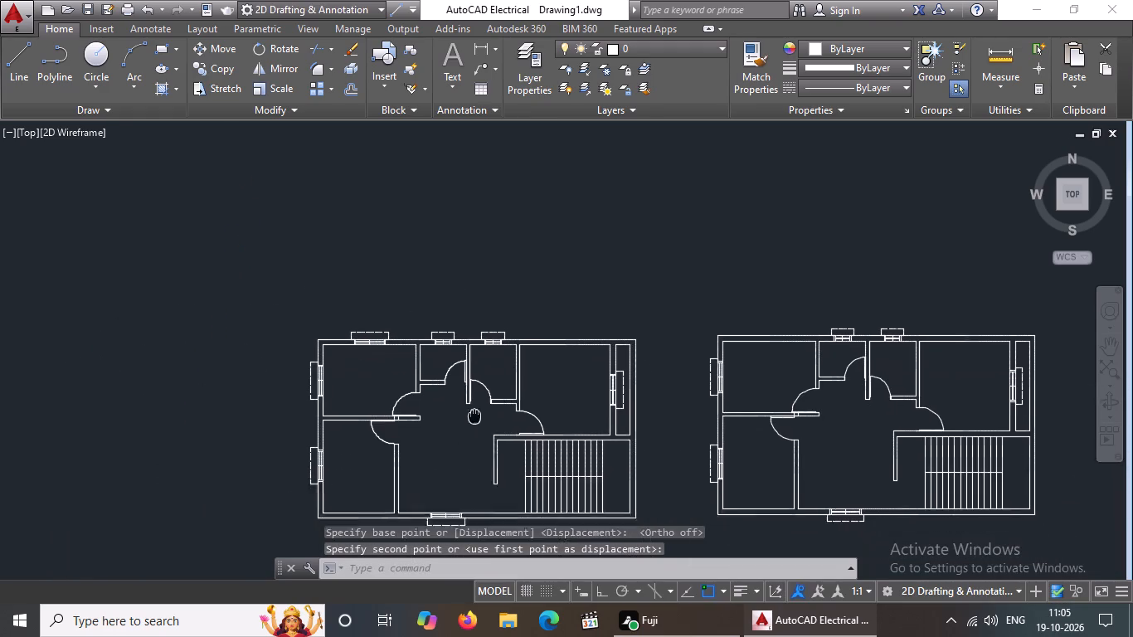
scroll(452, 385, up, 1)
middle_drag(472, 411, 448, 382)
scroll(513, 420, down, 3)
middle_drag(560, 468, 460, 430)
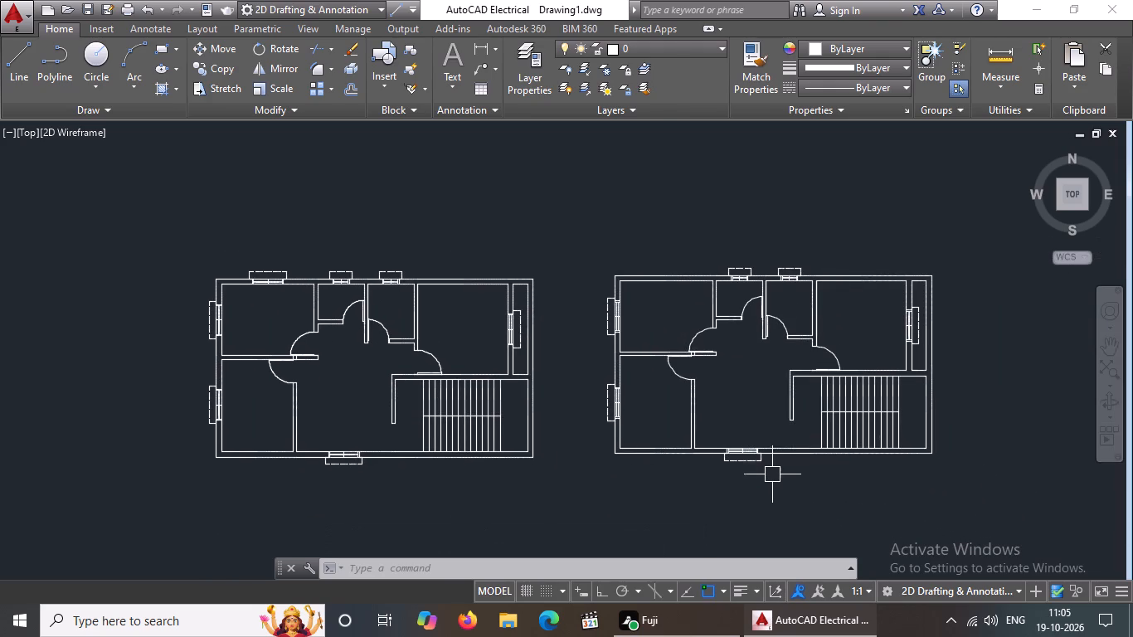
scroll(795, 435, up, 1)
scroll(751, 420, down, 2)
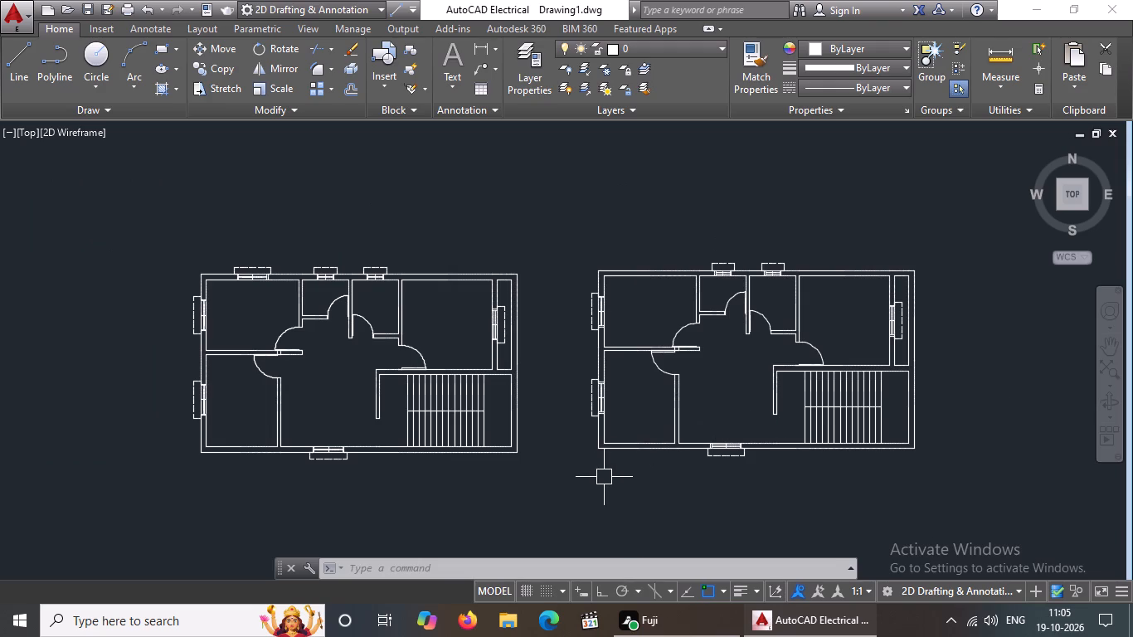
Start the Text command for annotating the floor plans.
click(450, 83)
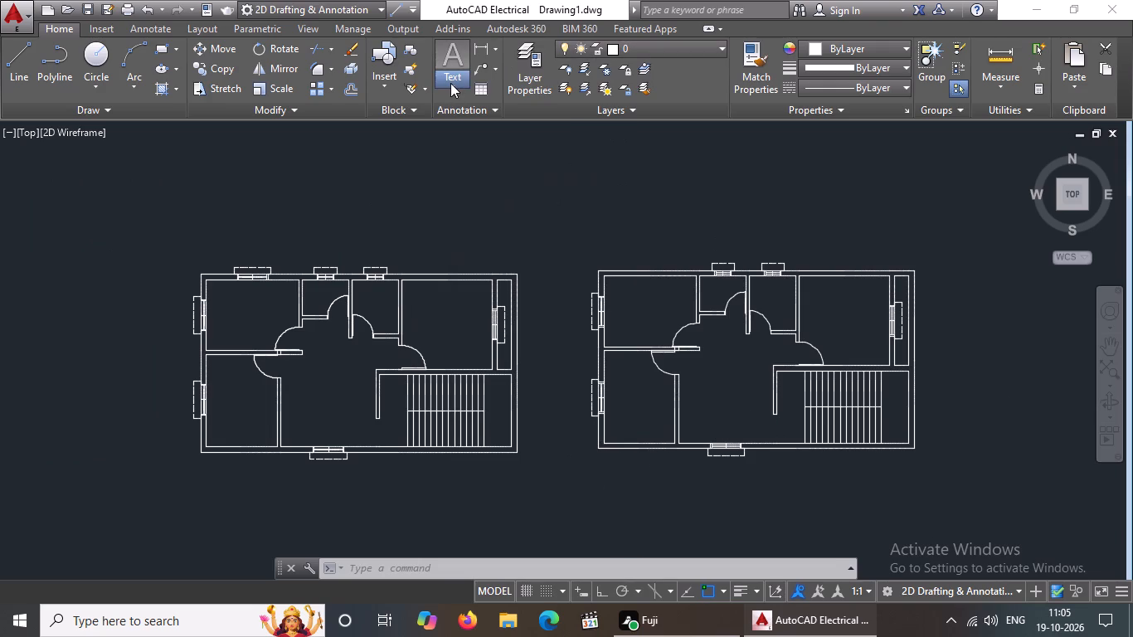
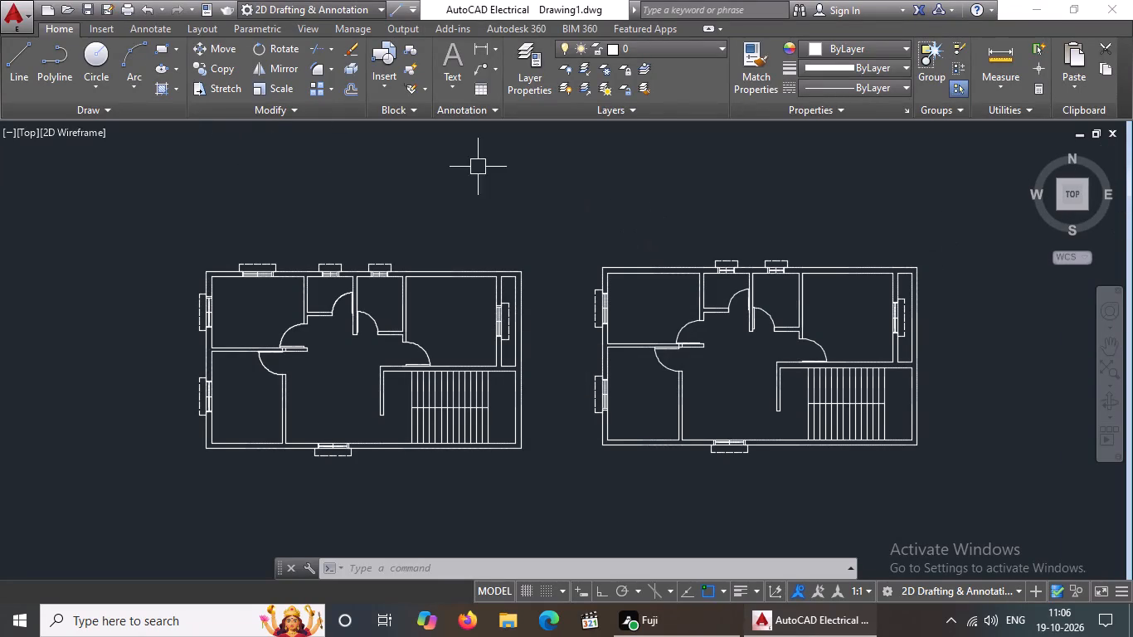
Place a multiline text box in the upper-left room of the left floor plan and enter BED ROOM.
click(457, 88)
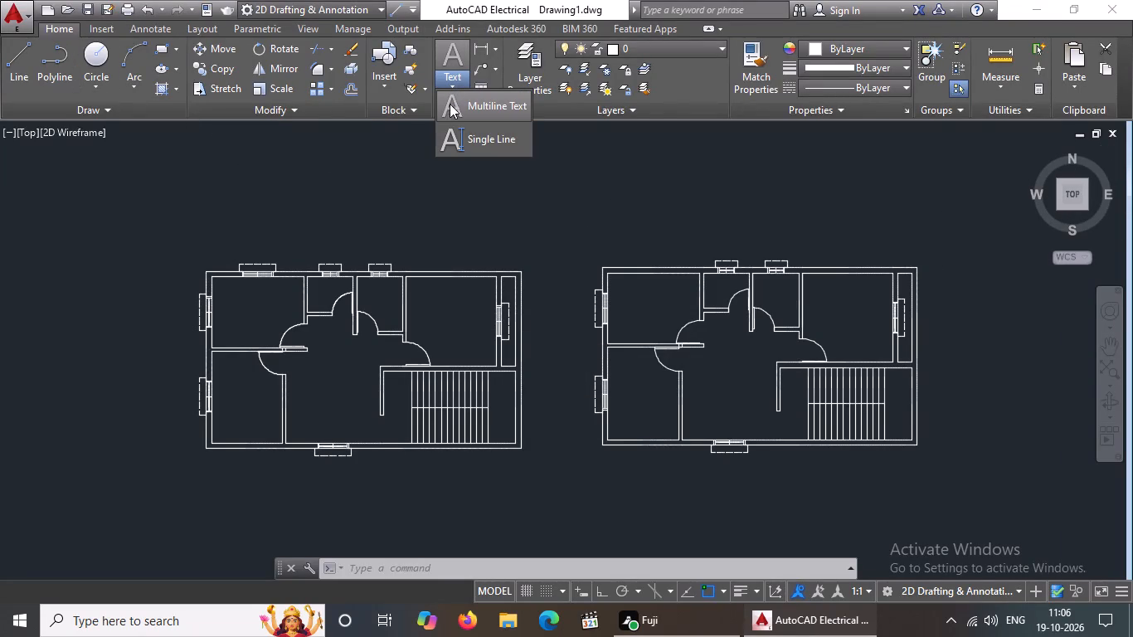
click(453, 100)
scroll(268, 320, up, 3)
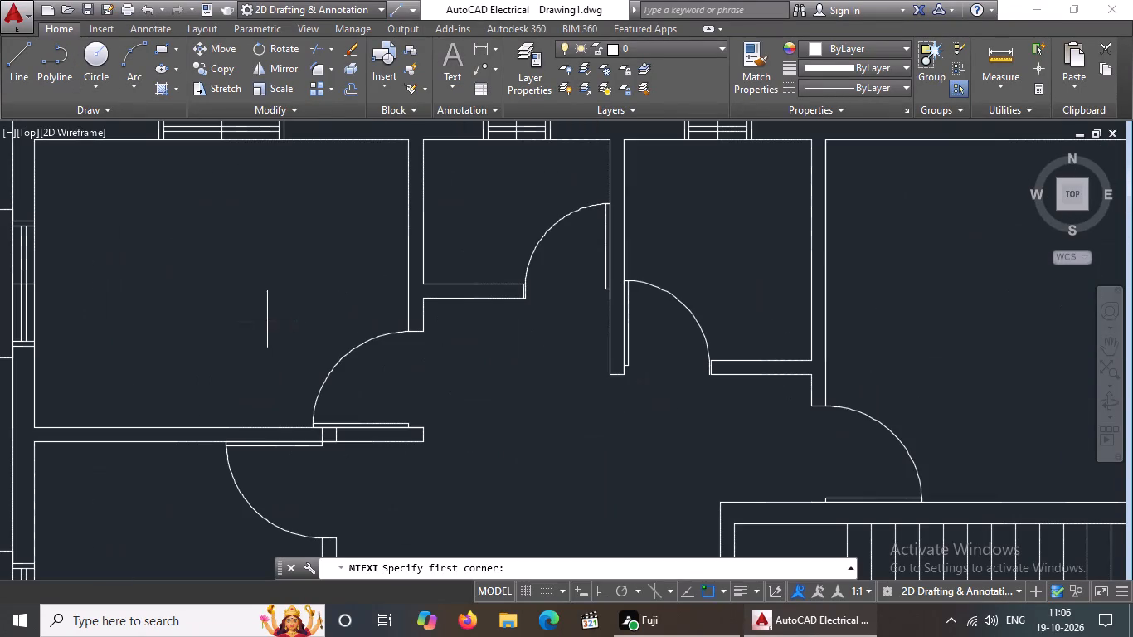
click(114, 241)
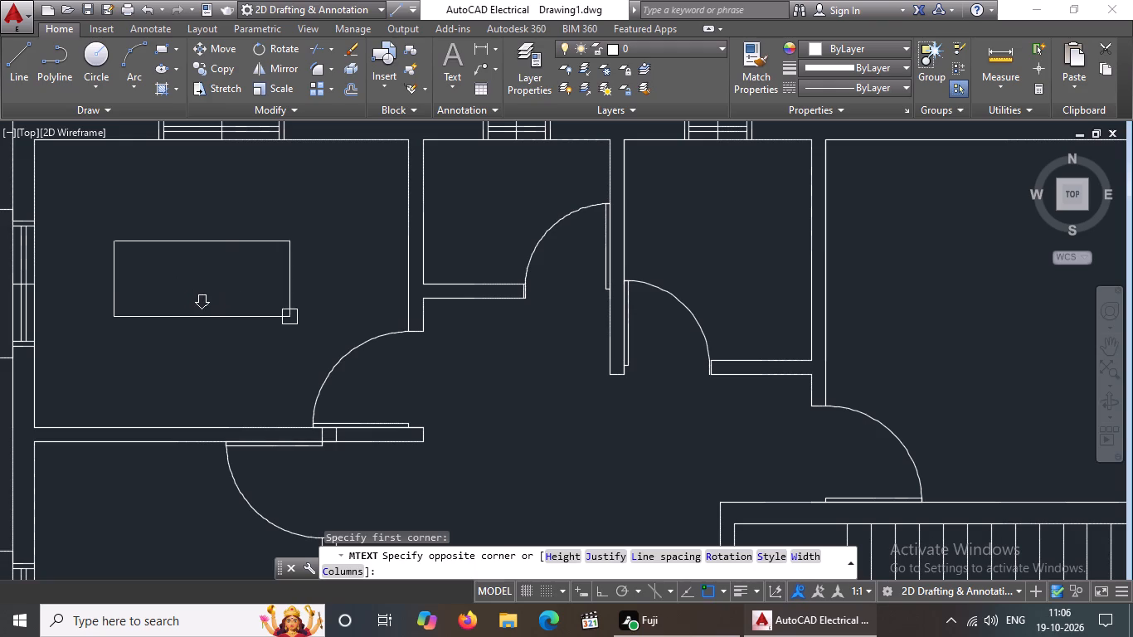
click(285, 310)
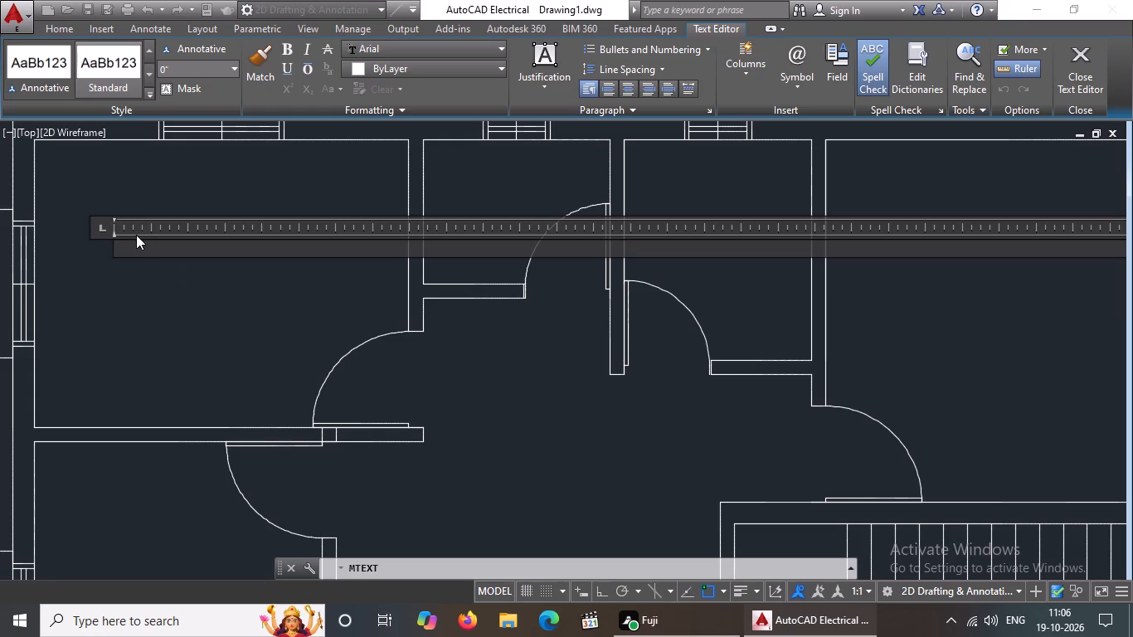
text(bed)
key(BackSpace)
key(BackSpace)
key(BackSpace)
key(BackSpace)
key(BackSpace)
key(b)
key(BackSpace)
key(BackSpace)
text(BED)
key(space)
text(ROO)
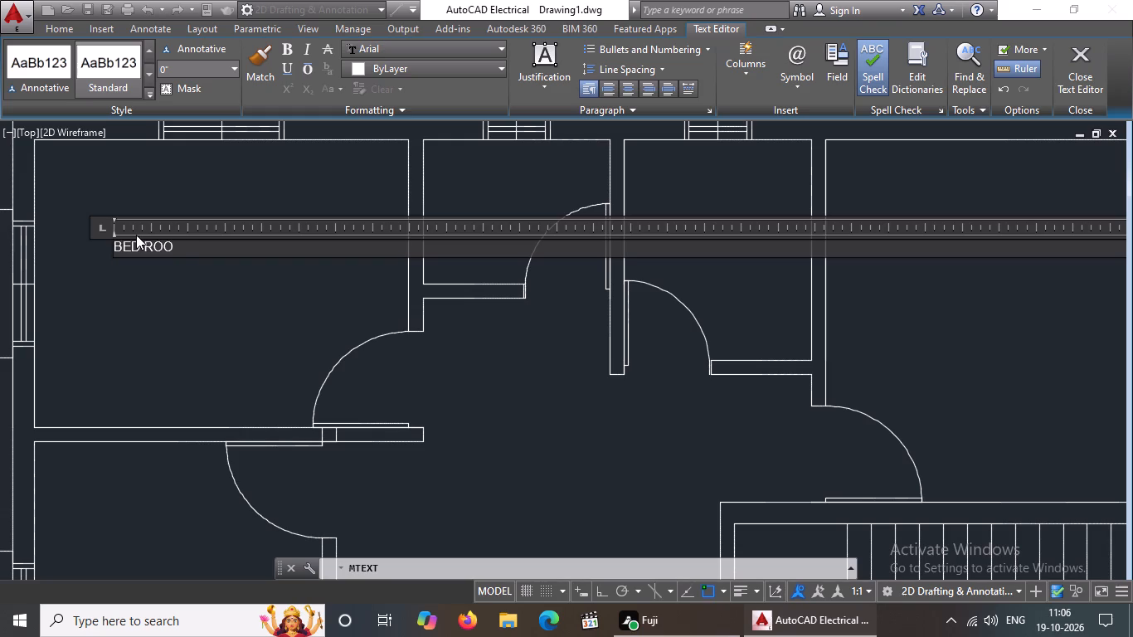
key(m)
Add a second line reading 13' X 10' below BED ROOM, indented by two spaces, and finish the text.
key(Return)
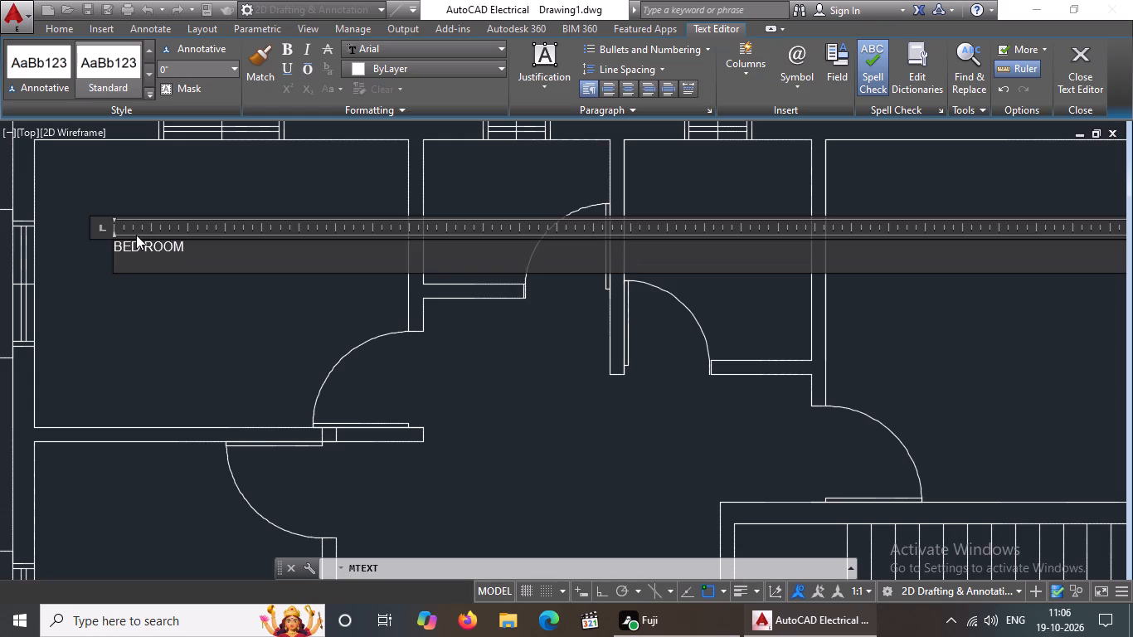
text(13')
key(space)
text(X)
key(space)
key(1)
text(0')
key(Left)
key(Left)
key(Left)
key(Left)
key(Left)
key(Left)
key(Left)
key(Left)
key(Left)
key(space)
key(space)
click(190, 333)
Set the text height of the new bedroom label to 8" in its properties.
drag(90, 223, 97, 233)
click(160, 289)
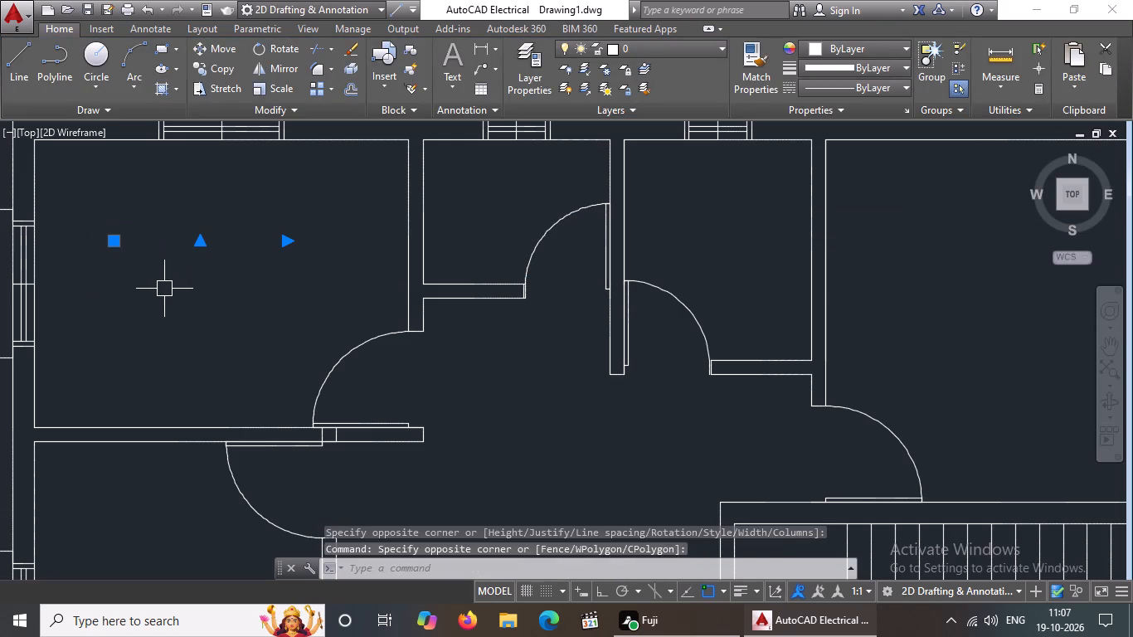
right_click(233, 249)
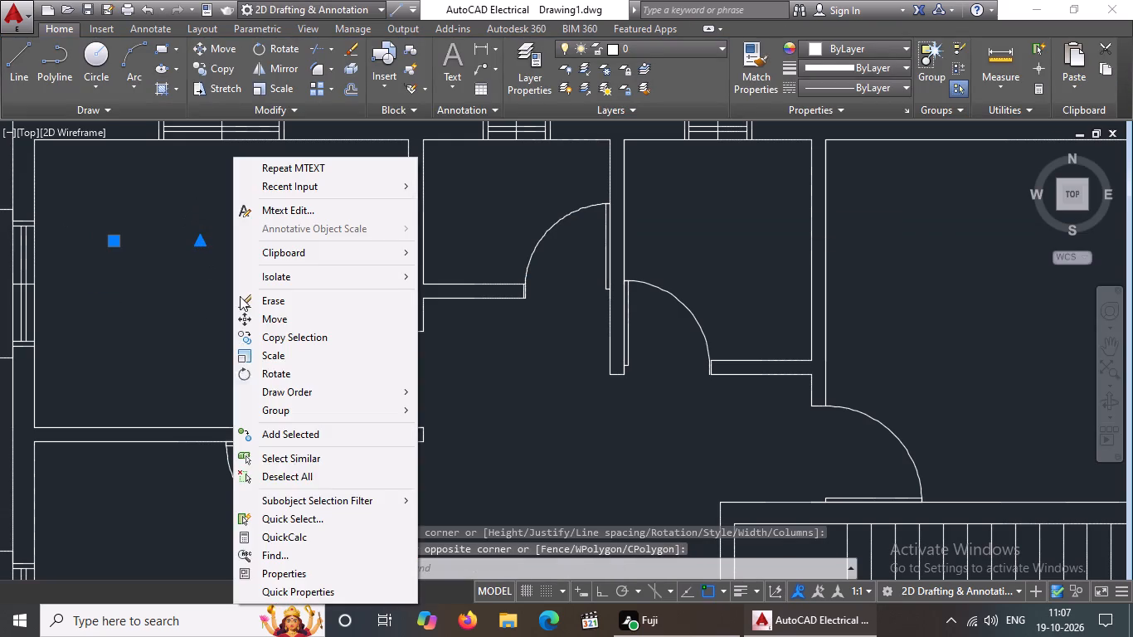
click(275, 571)
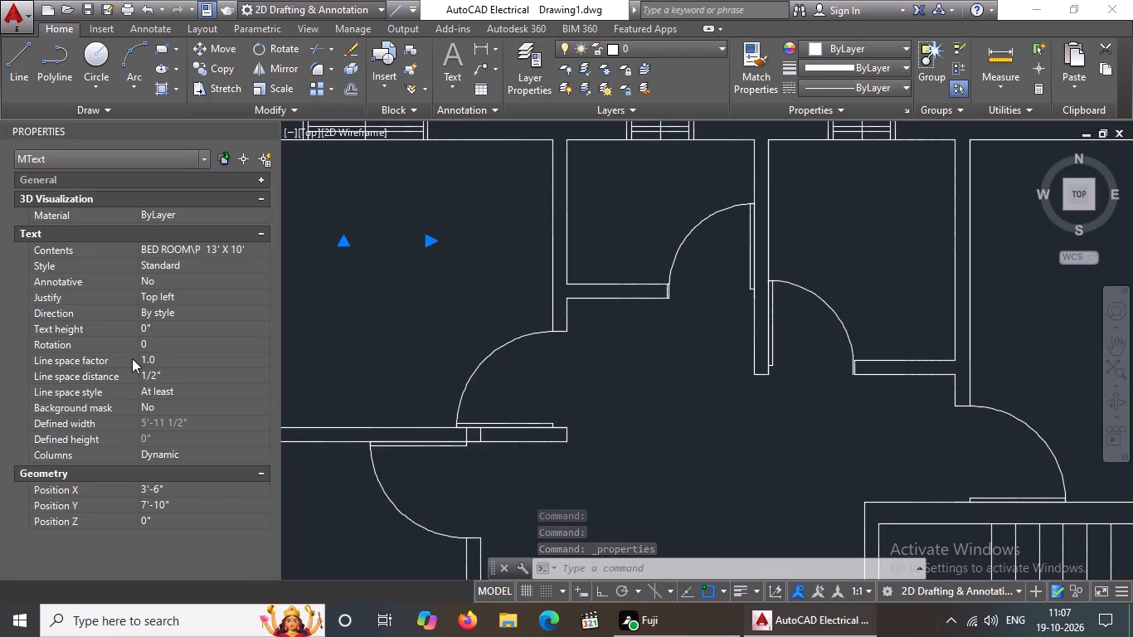
click(164, 324)
key(BackSpace)
key(BackSpace)
key(BackSpace)
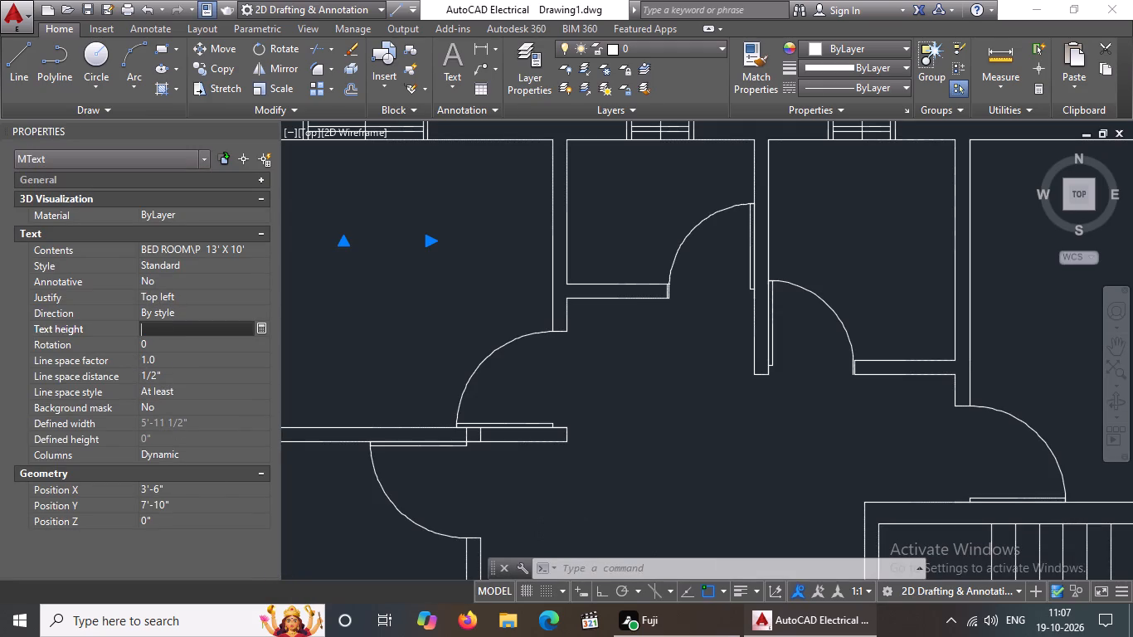
key(8)
key(shift+quotedbl)
key(Return)
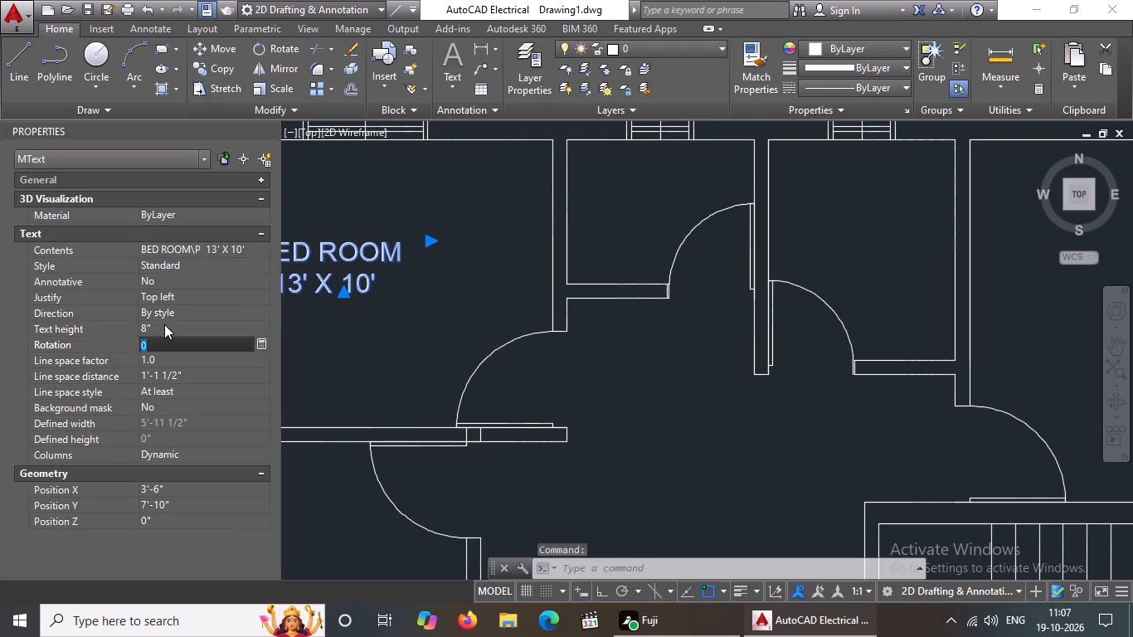
scroll(456, 327, down, 2)
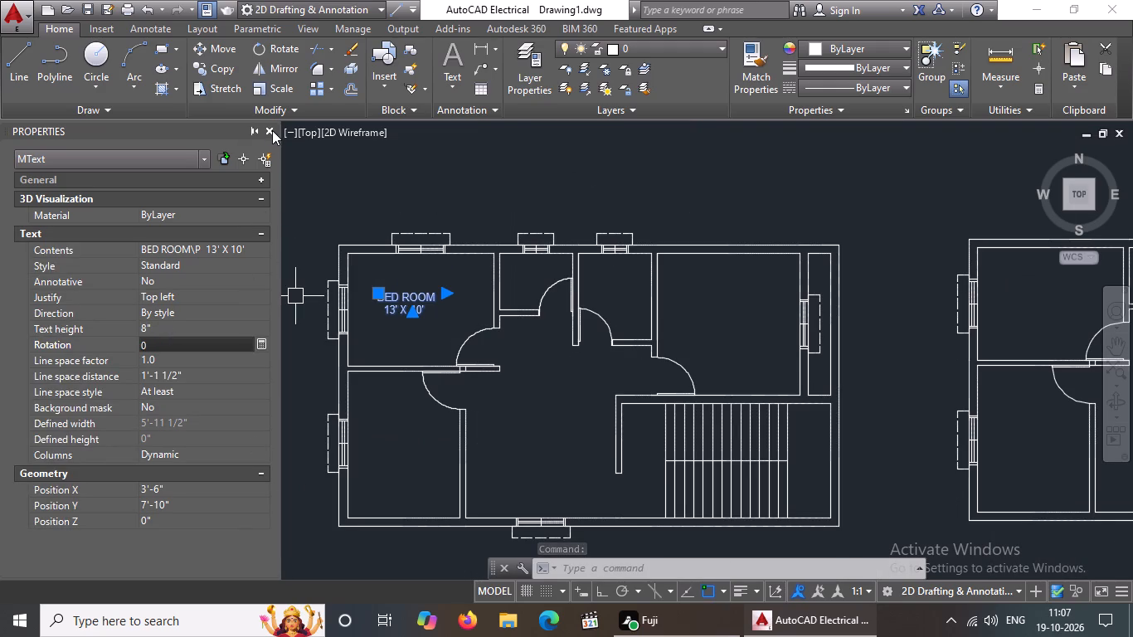
click(272, 130)
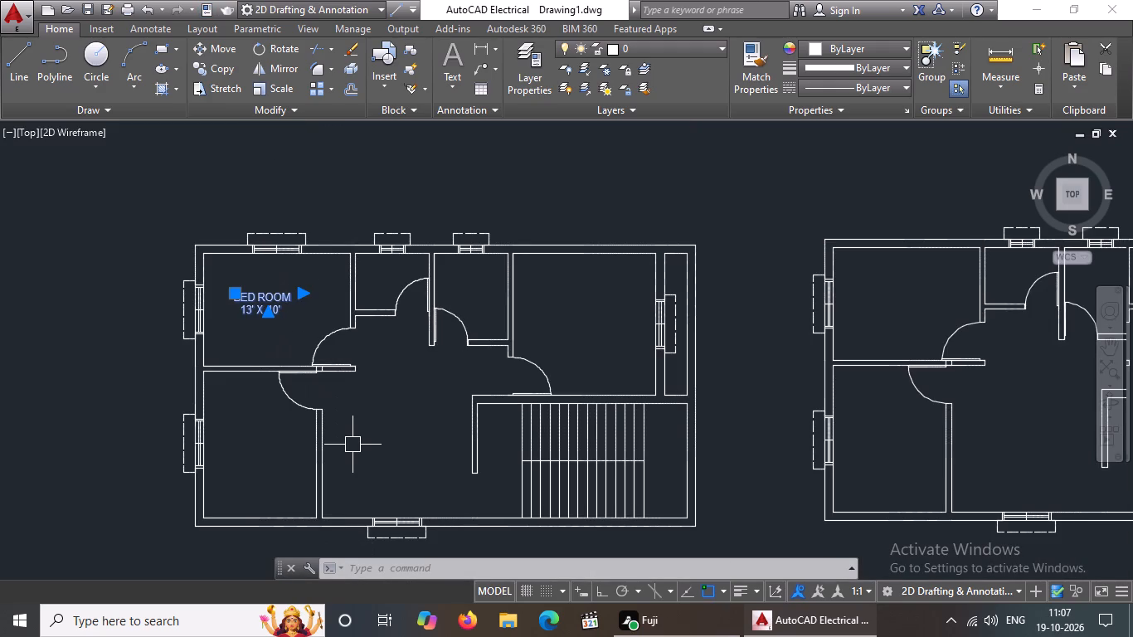
key(Escape)
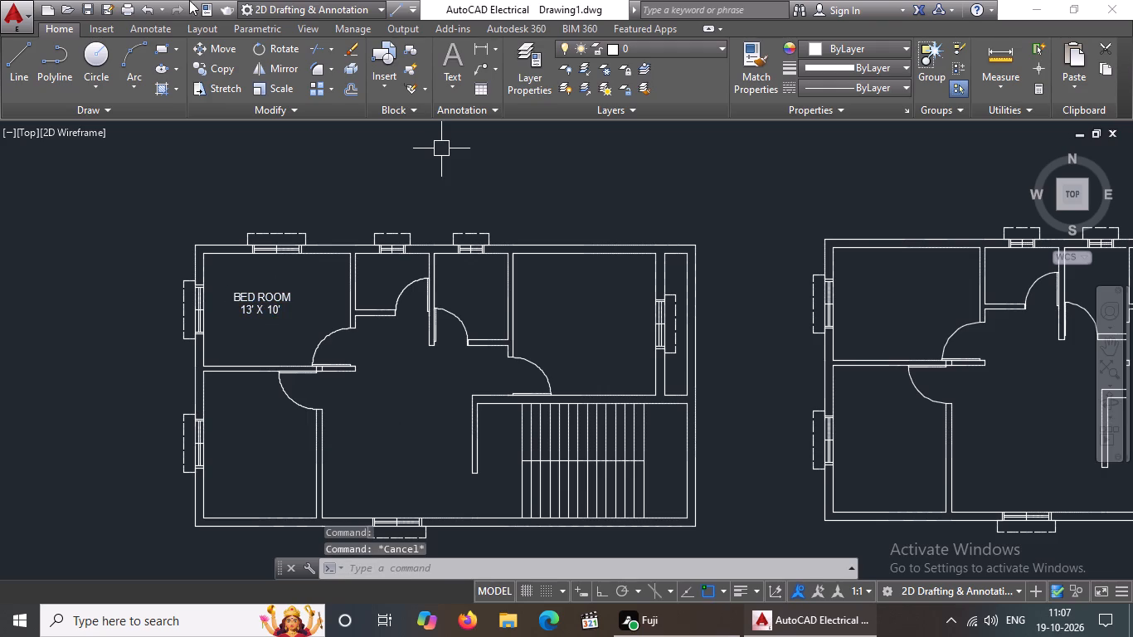
Copy the bedroom label into the lower-left room and the central hall of the left floor plan.
click(270, 294)
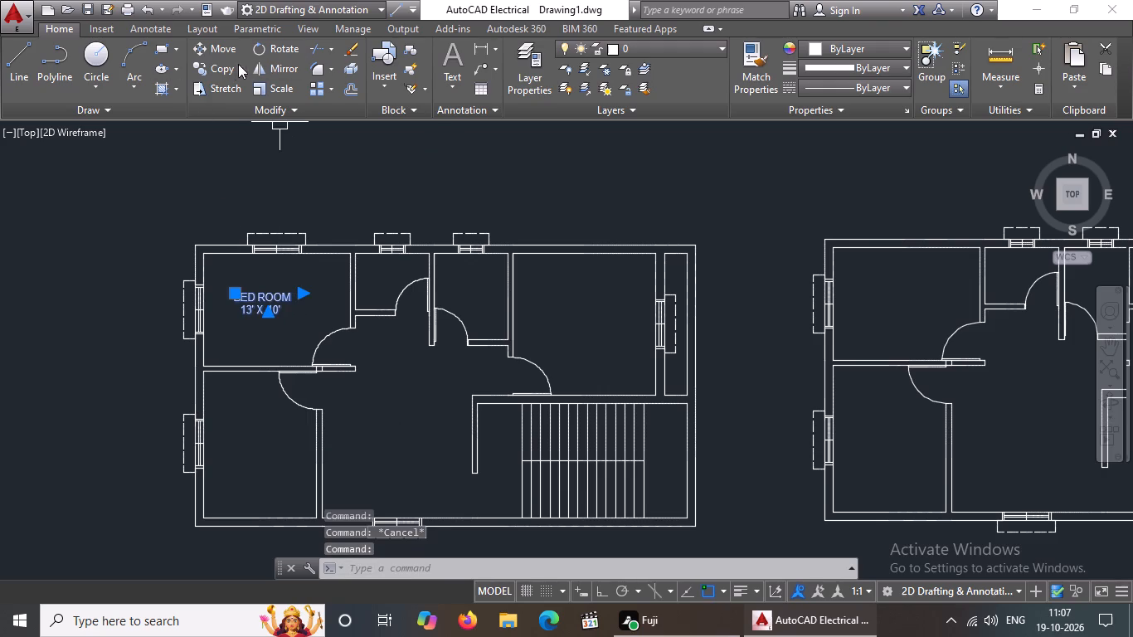
click(229, 65)
click(265, 304)
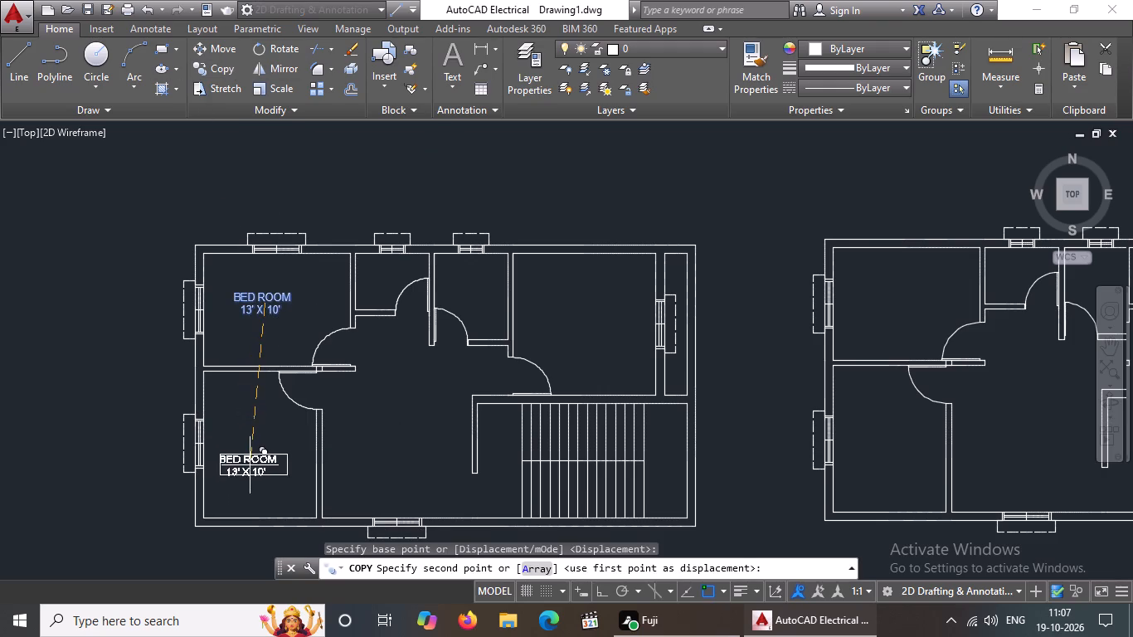
click(251, 450)
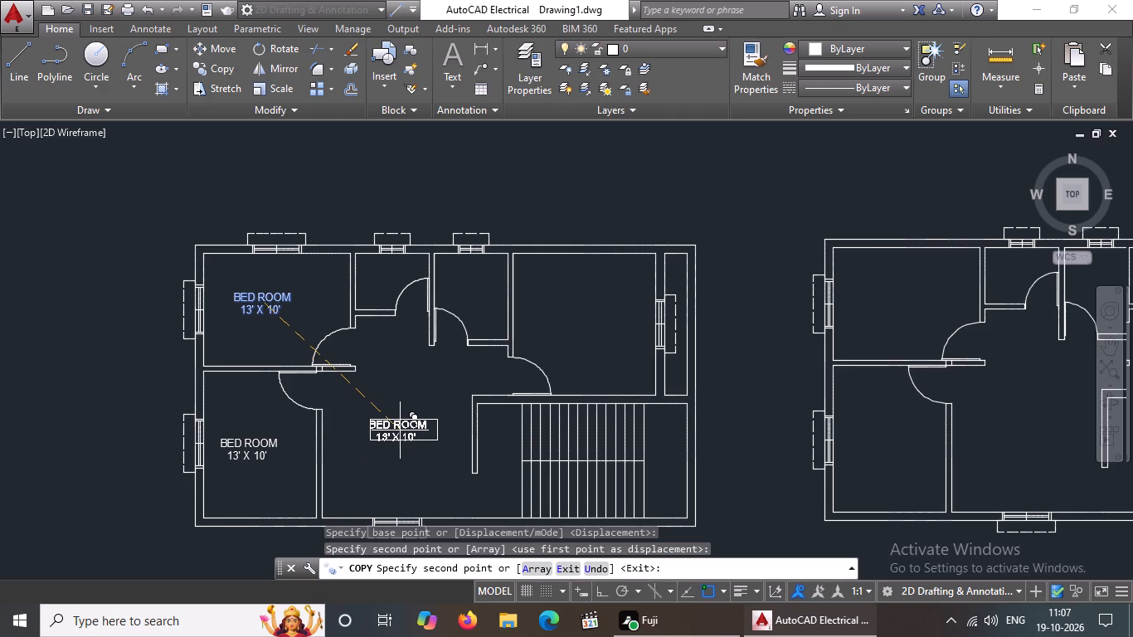
click(400, 430)
key(Escape)
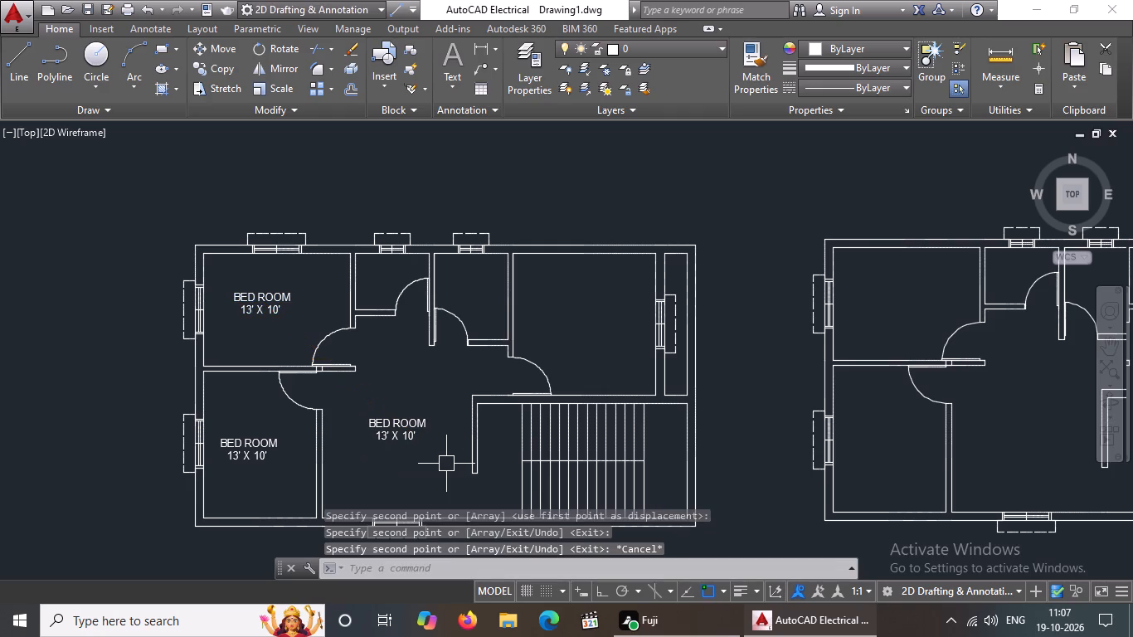
Replace the whole text of the central hall's copied bedroom label with DINING.
double_click(411, 434)
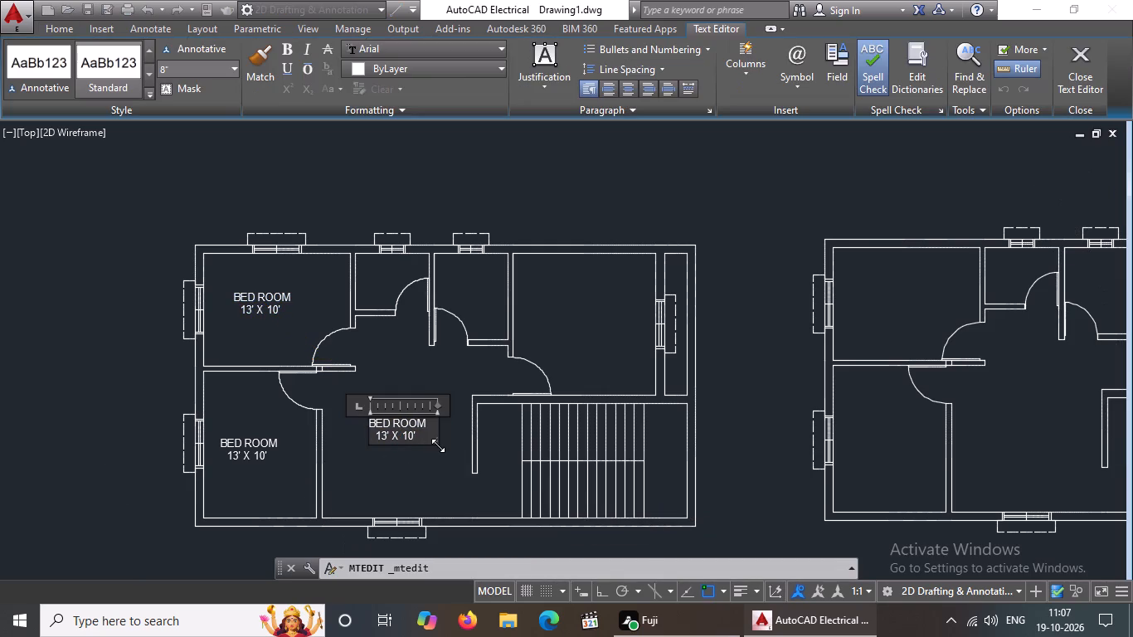
key(Right)
key(Right)
key(Right)
key(BackSpace)
key(BackSpace)
key(BackSpace)
key(BackSpace)
key(BackSpace)
key(BackSpace)
key(BackSpace)
key(BackSpace)
key(BackSpace)
key(BackSpace)
key(BackSpace)
key(BackSpace)
key(BackSpace)
key(BackSpace)
key(BackSpace)
key(BackSpace)
key(BackSpace)
key(BackSpace)
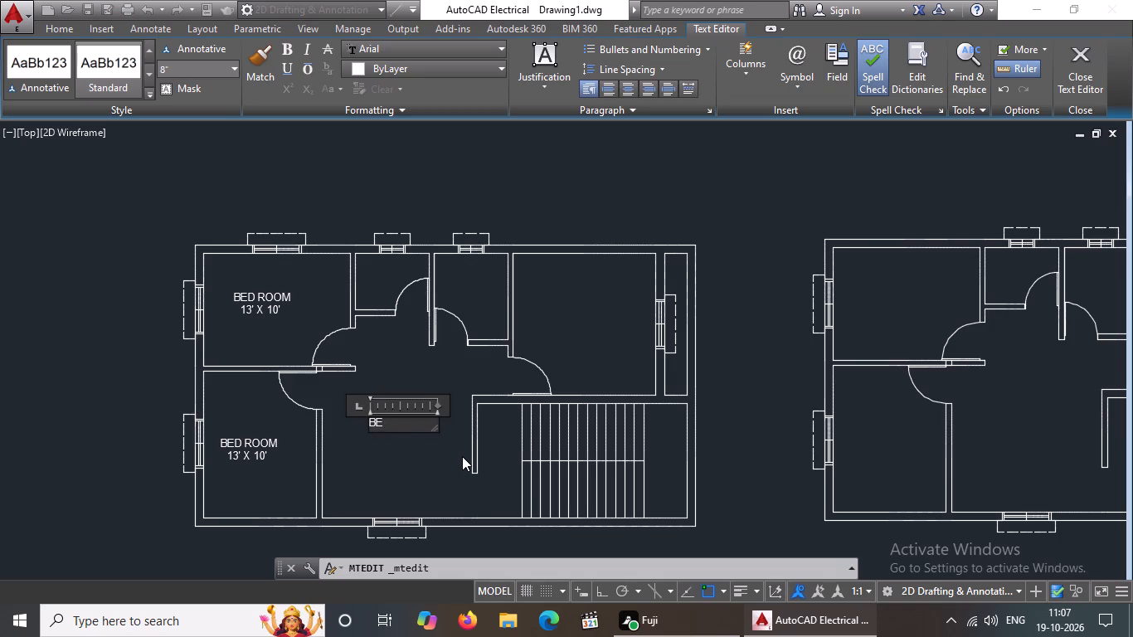
key(BackSpace)
key(BackSpace)
text(DININ)
key(g)
Add a second line reading 13'4" X 13'1" below DINING.
key(Return)
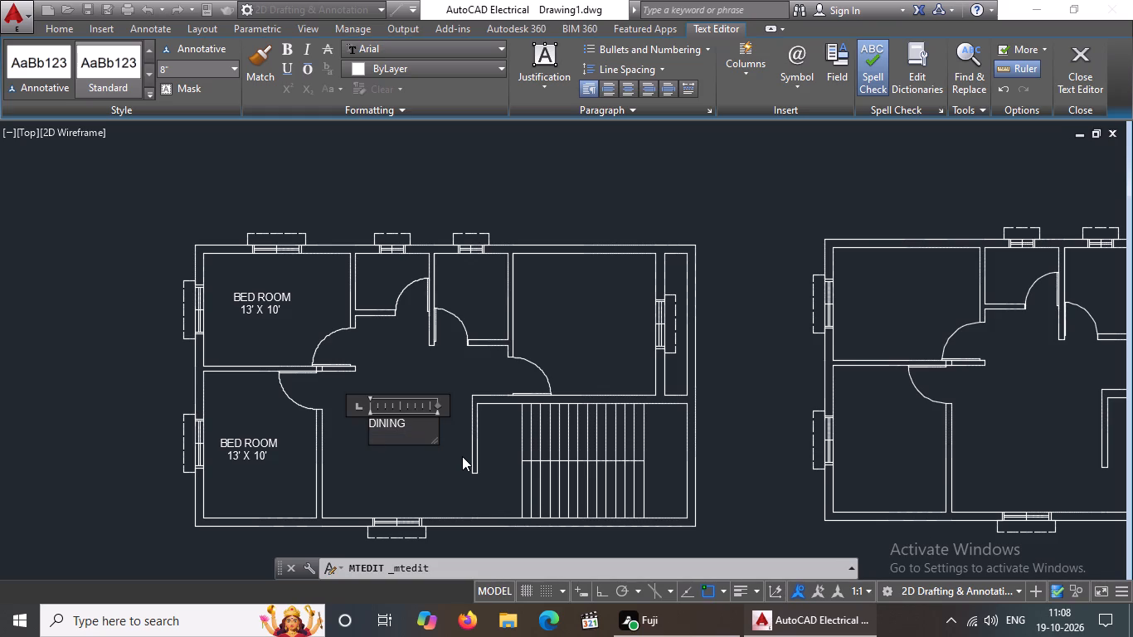
key(1)
text(3')
text(4")
key(space)
text(X)
key(space)
text(13'1)
key(shift+quotedbl)
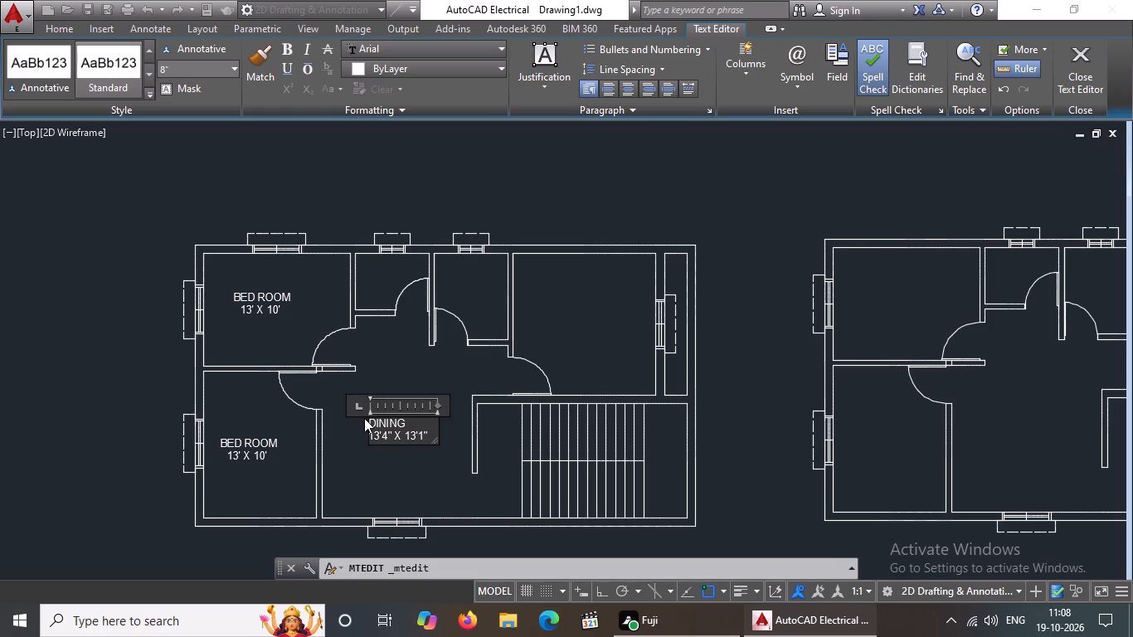
Indent the DINING line by three spaces to centre it over the size, and finish the text.
click(369, 421)
key(space)
key(space)
key(space)
click(463, 484)
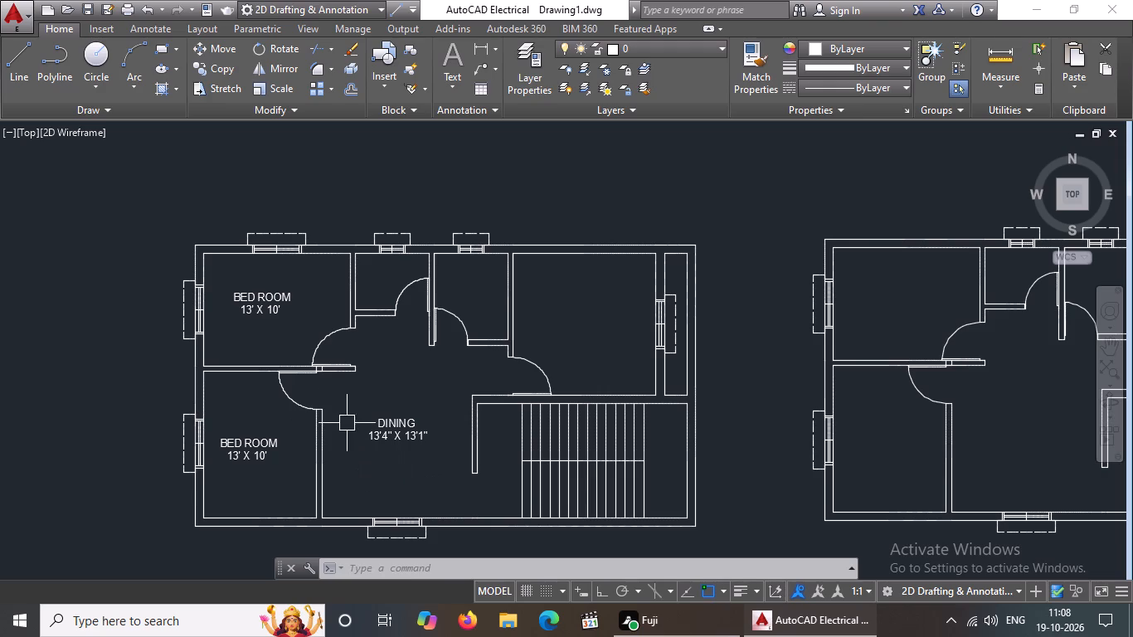
Copy the upper-left bedroom label into the large upper-right room of the left floor plan.
click(270, 298)
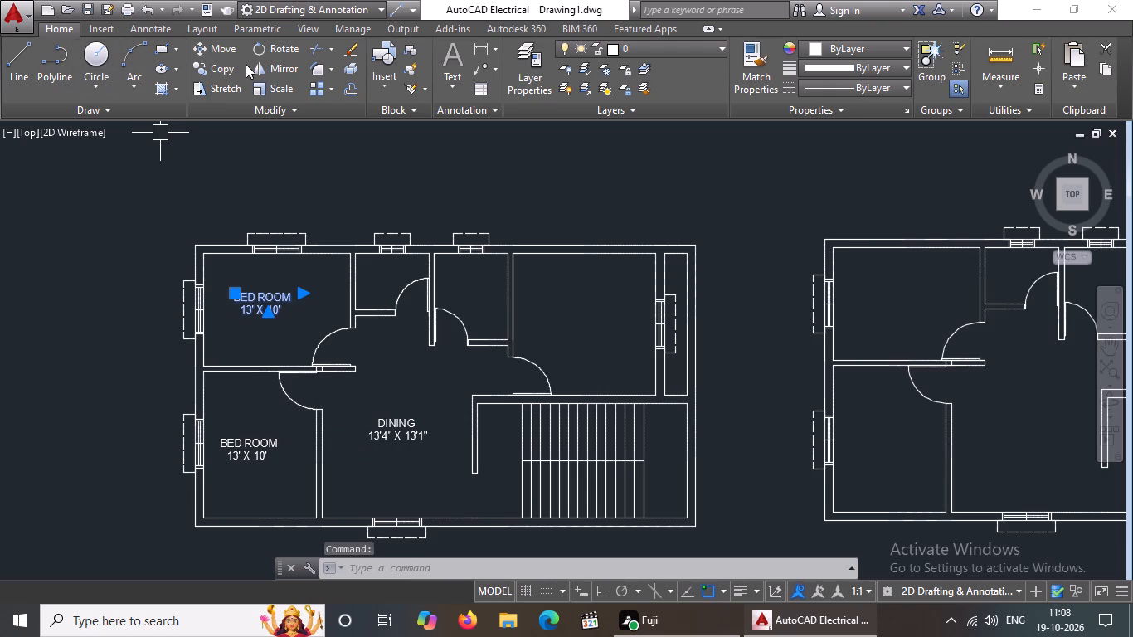
click(212, 66)
click(260, 298)
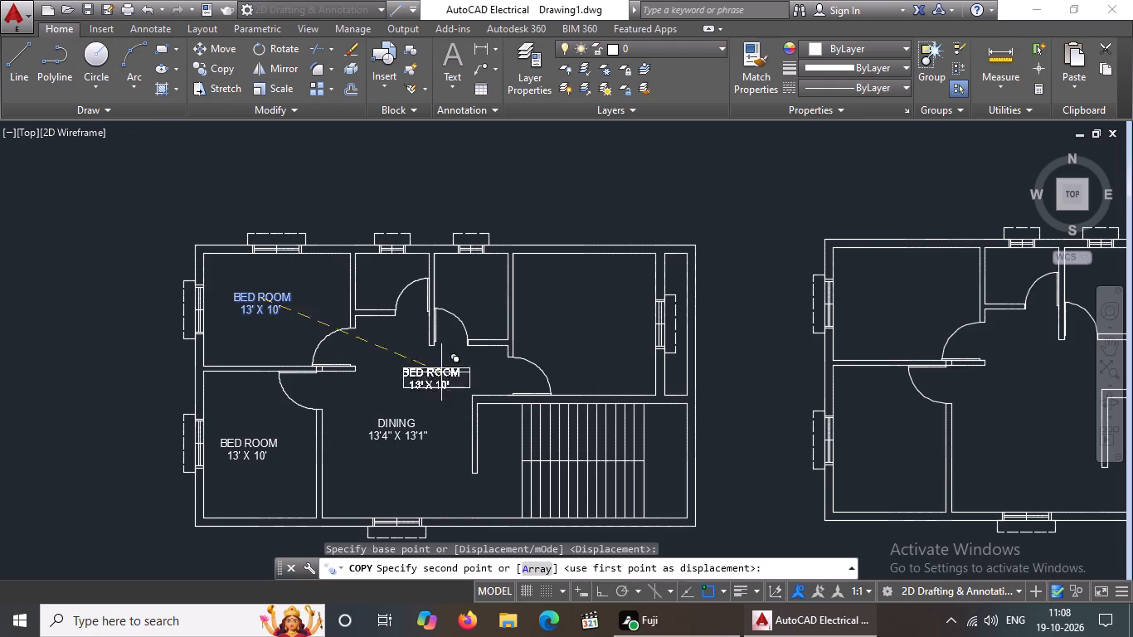
click(584, 314)
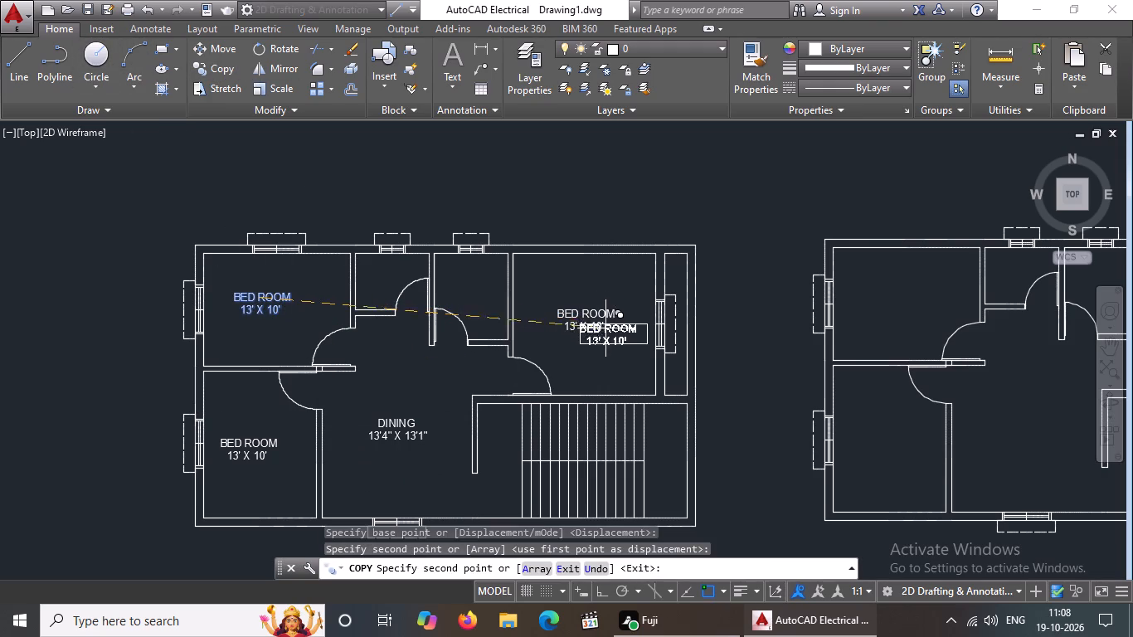
key(Escape)
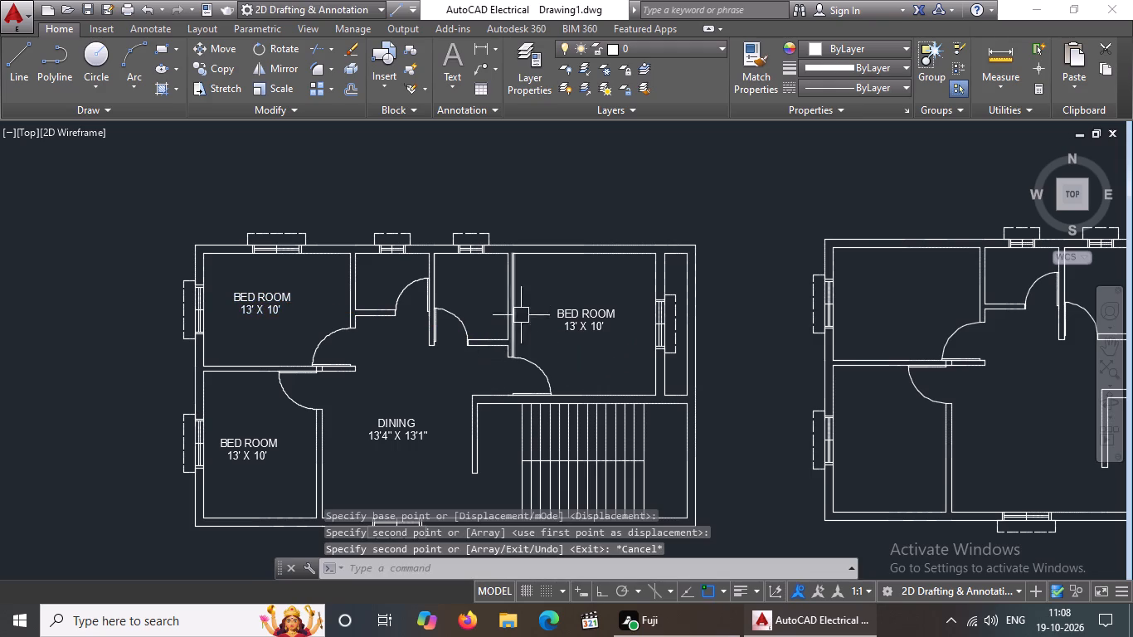
Replace the size line of the upper-right bedroom label with 12'8" X 12'7".
double_click(606, 327)
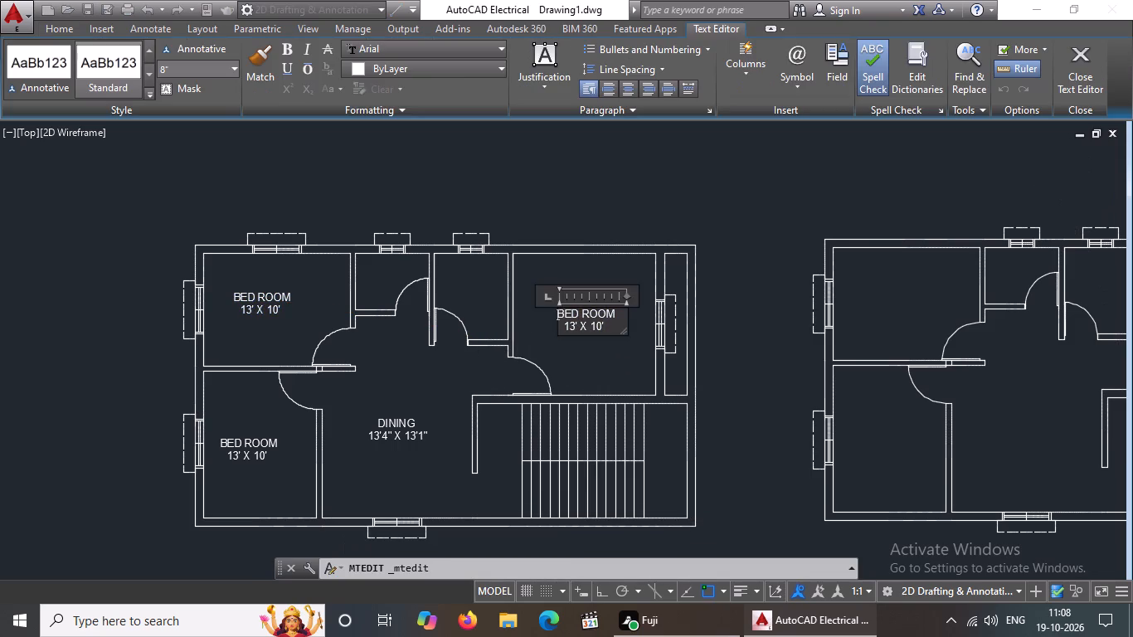
key(Down)
key(Right)
key(Right)
key(Right)
key(Right)
key(Right)
key(Right)
key(Right)
key(Right)
key(Right)
key(Right)
key(Right)
key(BackSpace)
key(BackSpace)
key(BackSpace)
key(BackSpace)
key(BackSpace)
key(BackSpace)
key(BackSpace)
key(BackSpace)
key(BackSpace)
key(BackSpace)
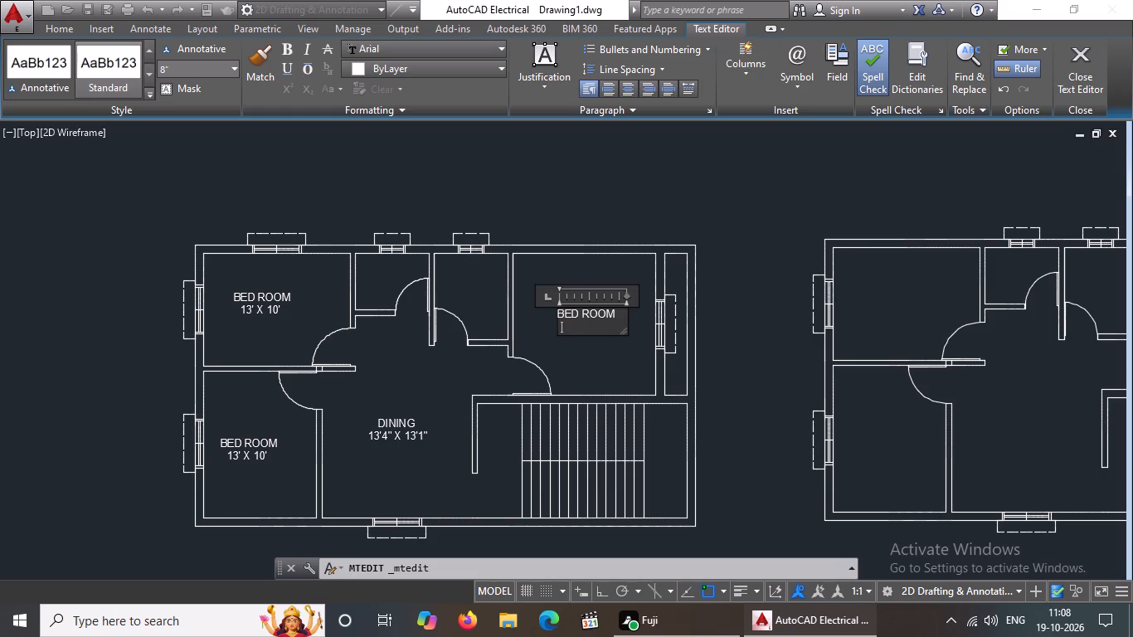
text(12)
key(apostrophe)
key(6)
key(BackSpace)
text(8")
key(space)
text(X)
key(space)
text(12'7)
key(shift+quotedbl)
Remove the leading space before 12'8" X 12'7" in the upper-right bedroom label and finish the text.
key(Left)
key(Left)
key(Left)
key(Left)
key(Left)
key(Left)
key(Left)
key(Left)
key(Left)
key(Left)
key(Left)
key(Left)
key(Left)
key(BackSpace)
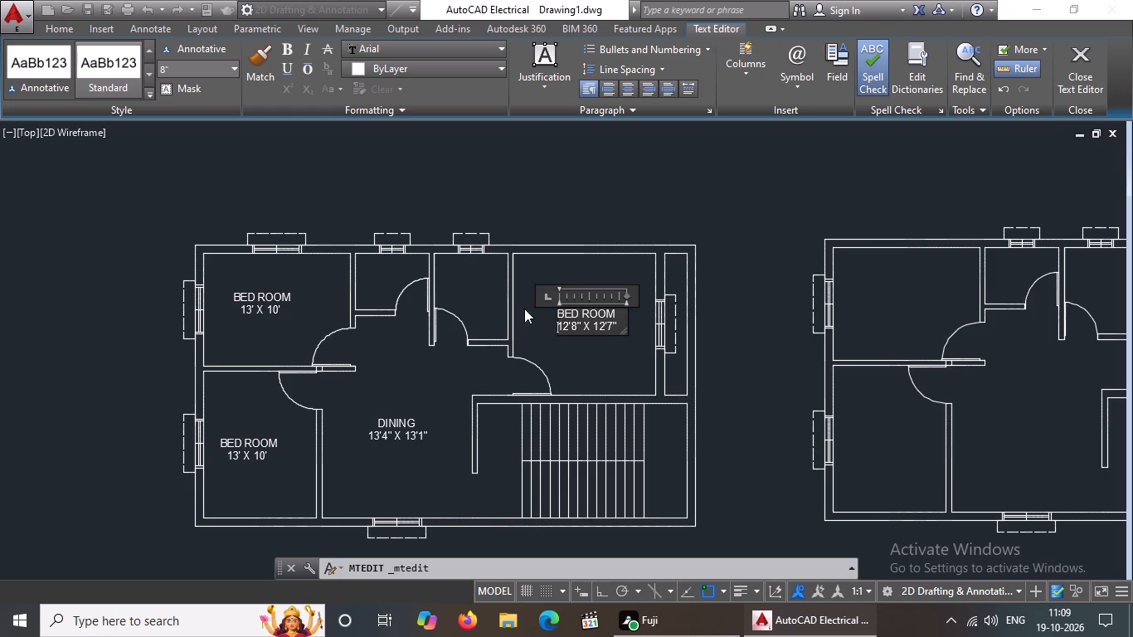
click(368, 362)
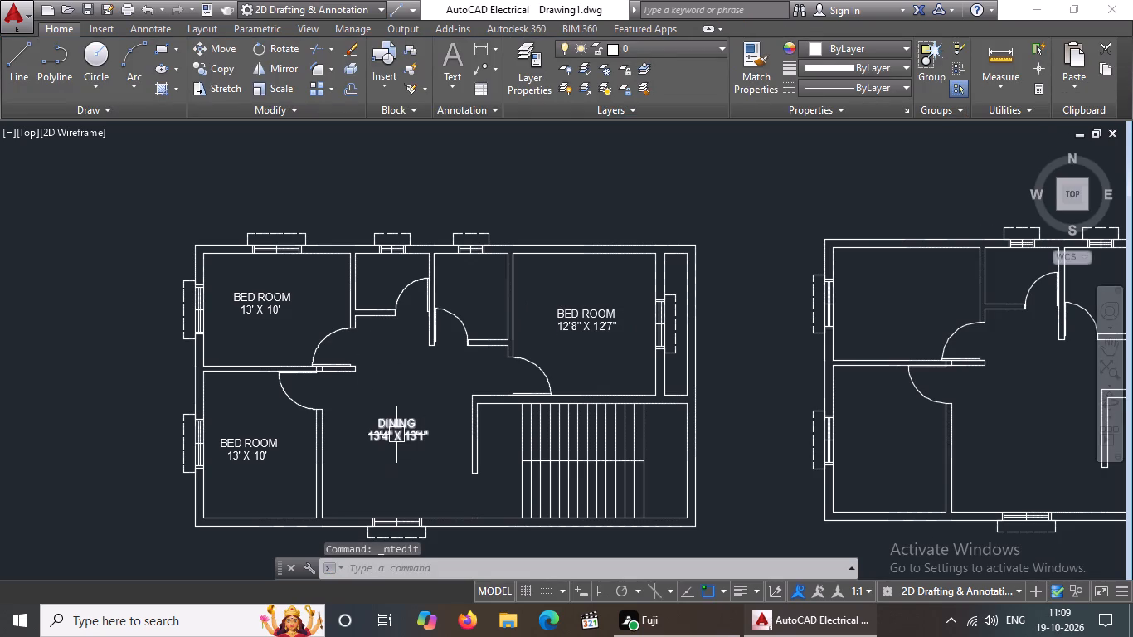
Copy the DINING label into the two small rooms along the top wall of the left floor plan.
click(396, 435)
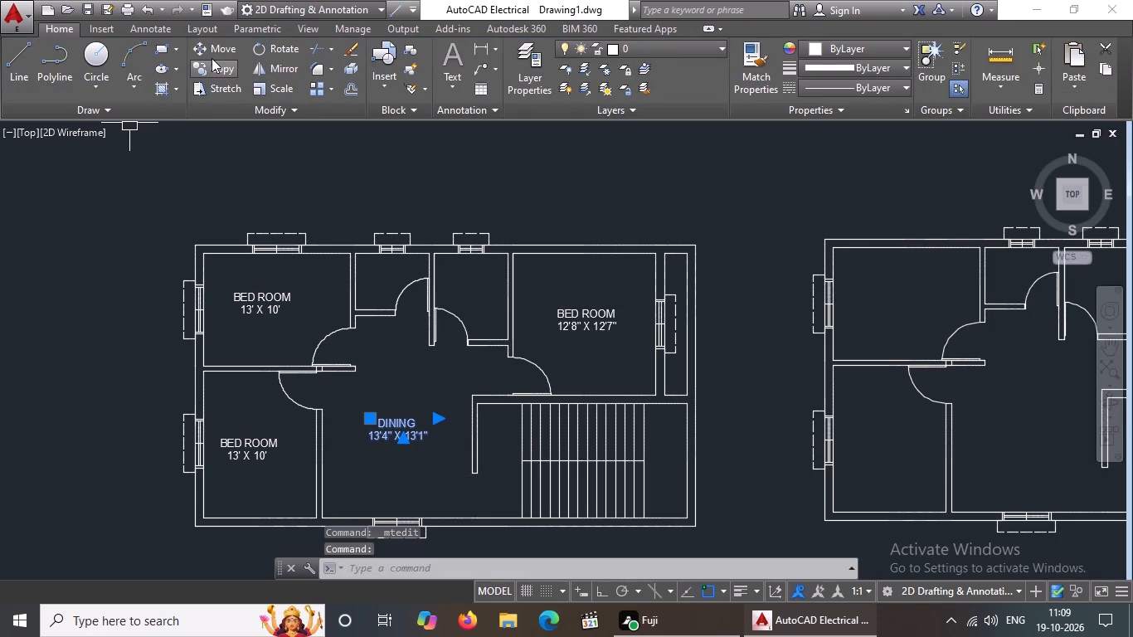
click(220, 73)
click(393, 435)
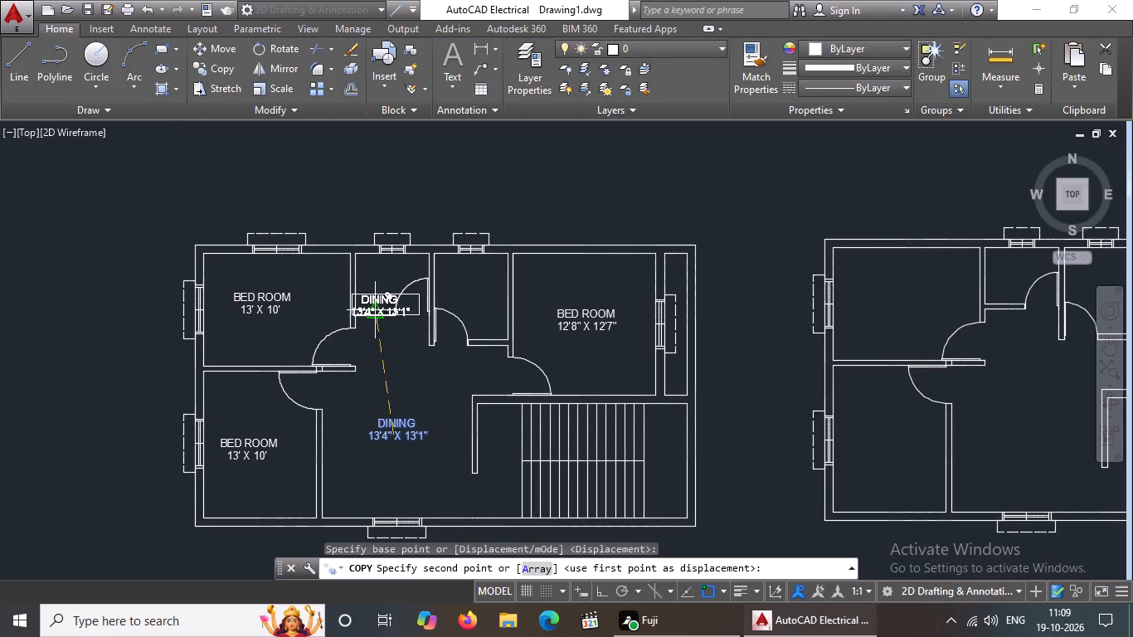
click(385, 281)
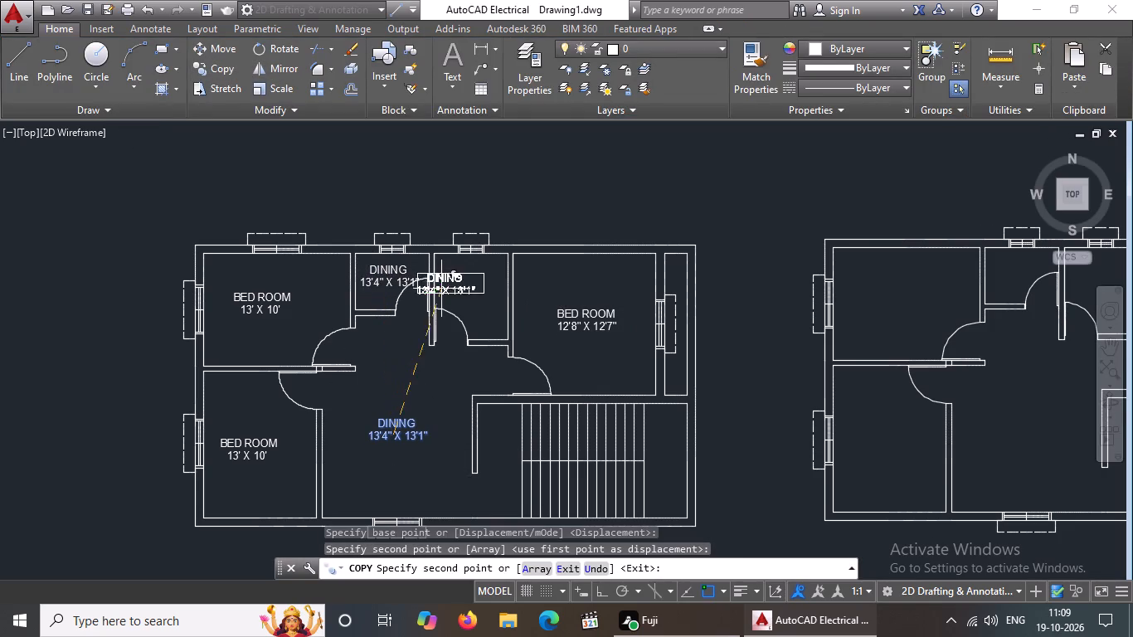
click(460, 292)
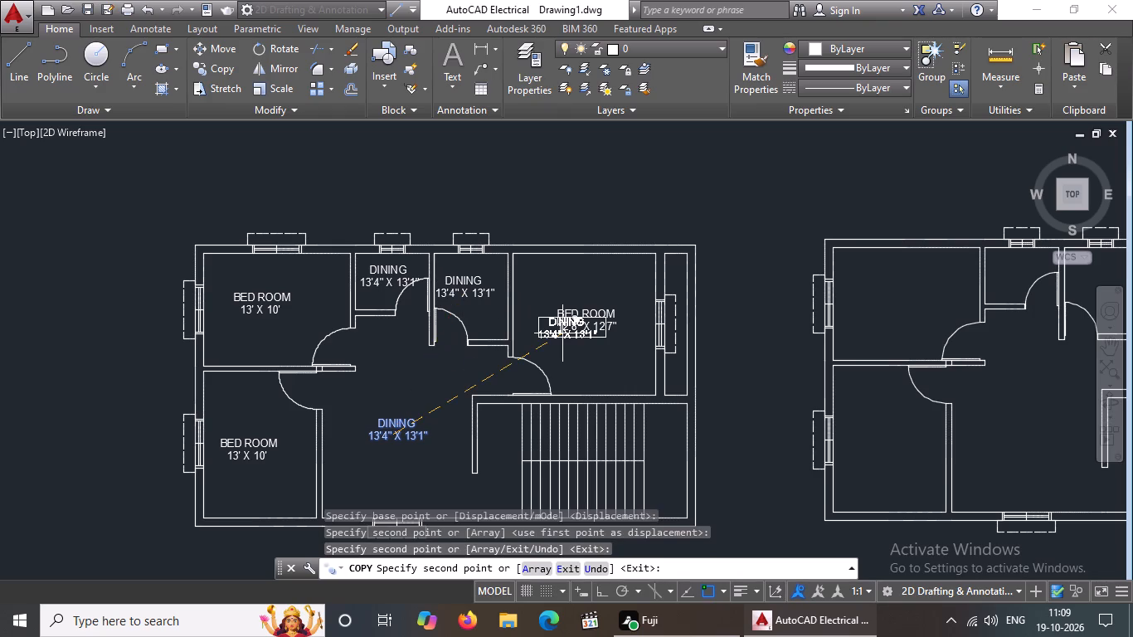
key(Escape)
key(Escape)
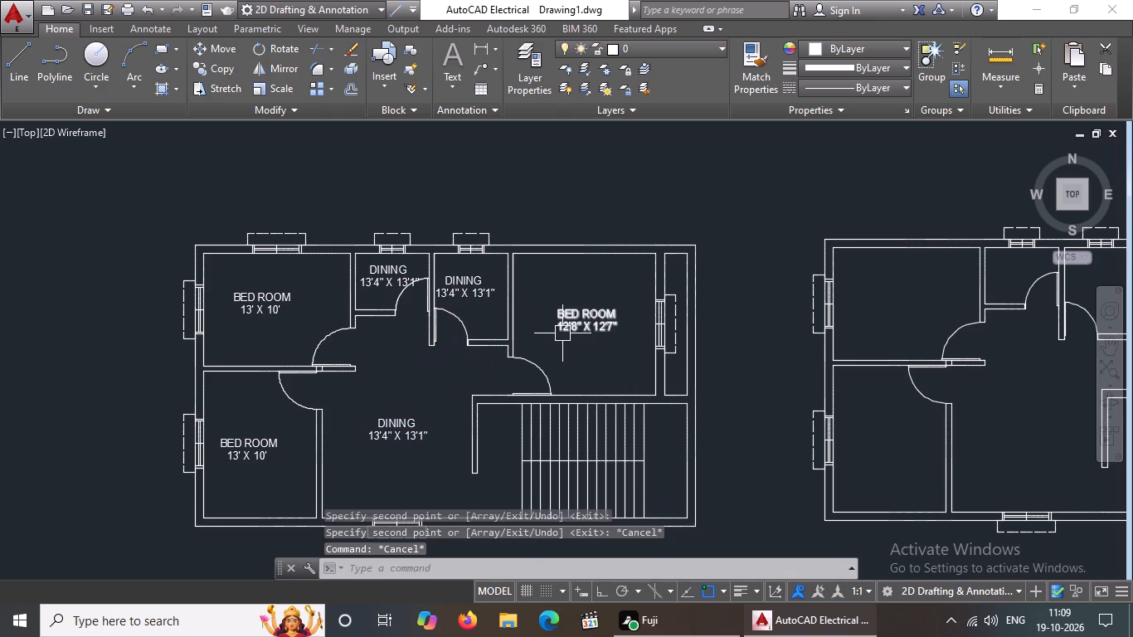
Replace the copied DINING label in the small room beside the upper-left bedroom with T & B over 6'6" X 5'.
double_click(403, 281)
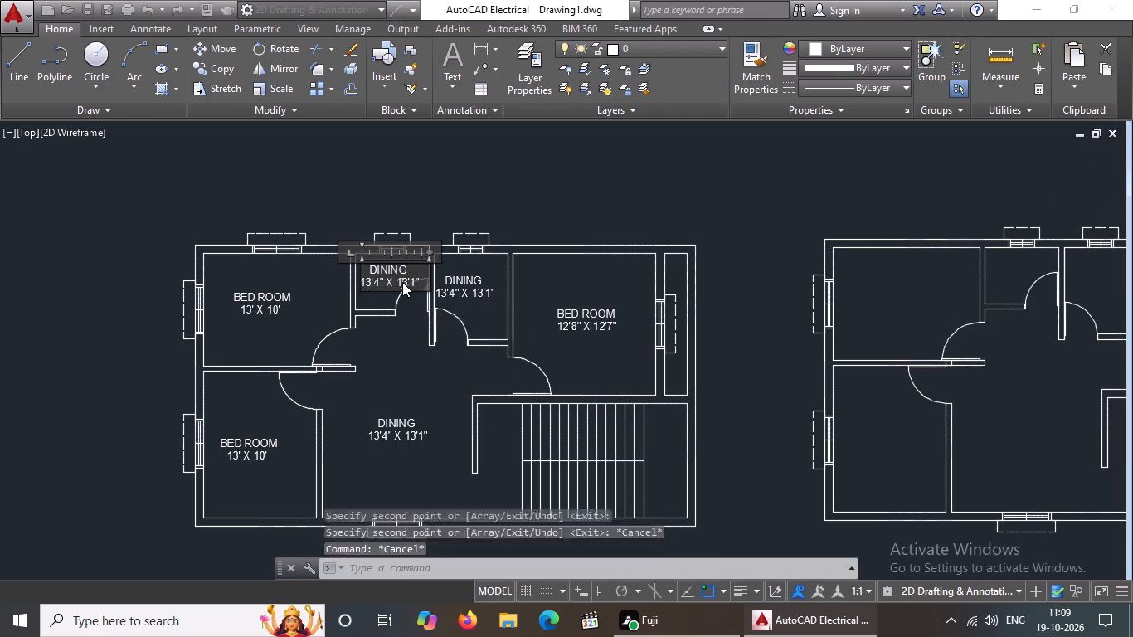
scroll(405, 287, up, 1)
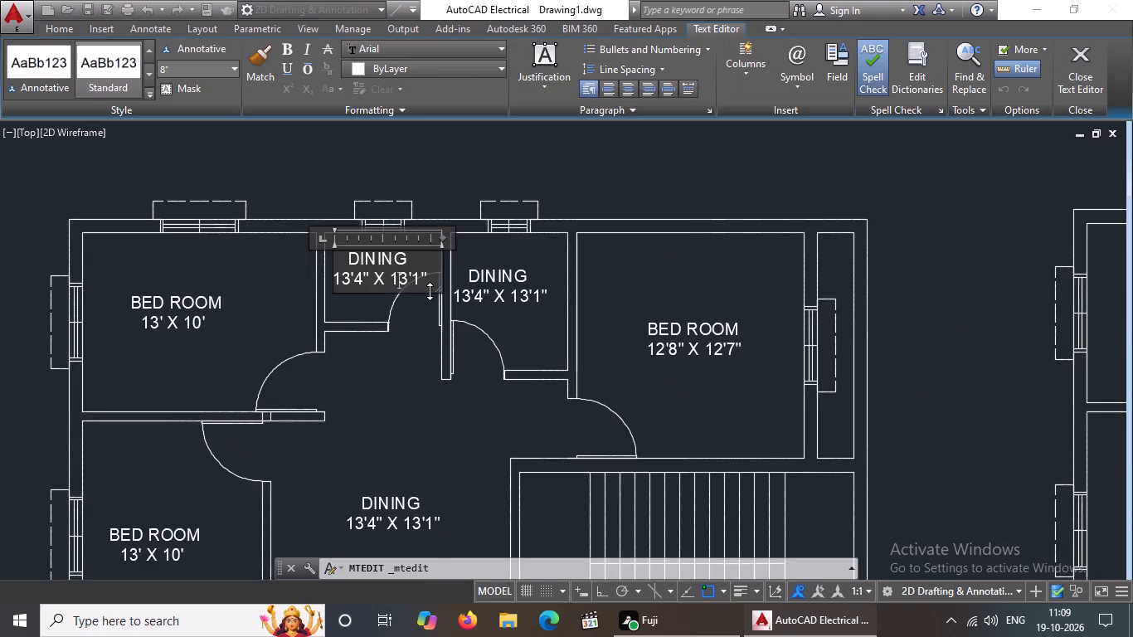
key(Right)
key(Right)
key(Right)
key(Right)
key(BackSpace)
key(BackSpace)
key(BackSpace)
key(BackSpace)
key(BackSpace)
key(BackSpace)
key(BackSpace)
key(BackSpace)
key(BackSpace)
key(BackSpace)
key(BackSpace)
key(BackSpace)
key(BackSpace)
key(BackSpace)
key(BackSpace)
key(BackSpace)
key(BackSpace)
key(BackSpace)
key(BackSpace)
key(BackSpace)
key(BackSpace)
key(BackSpace)
key(BackSpace)
key(BackSpace)
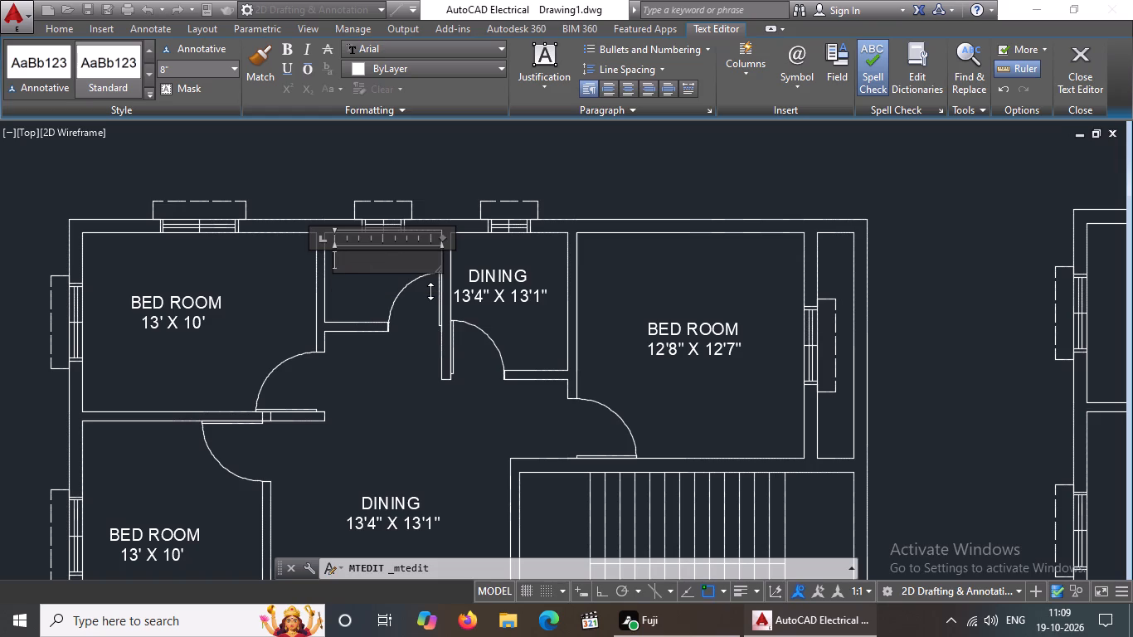
text(T)
key(space)
key(shift+ampersand)
key(space)
key(b)
key(Return)
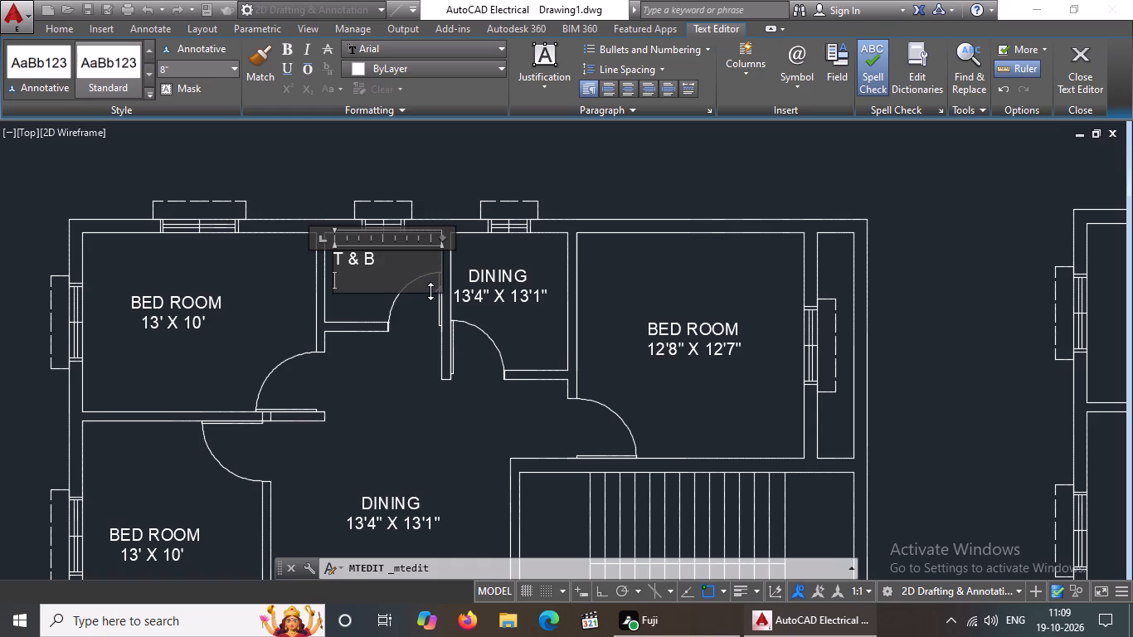
key(6)
text('6)
key(shift+quotedbl)
key(space)
text(X)
key(space)
text(5')
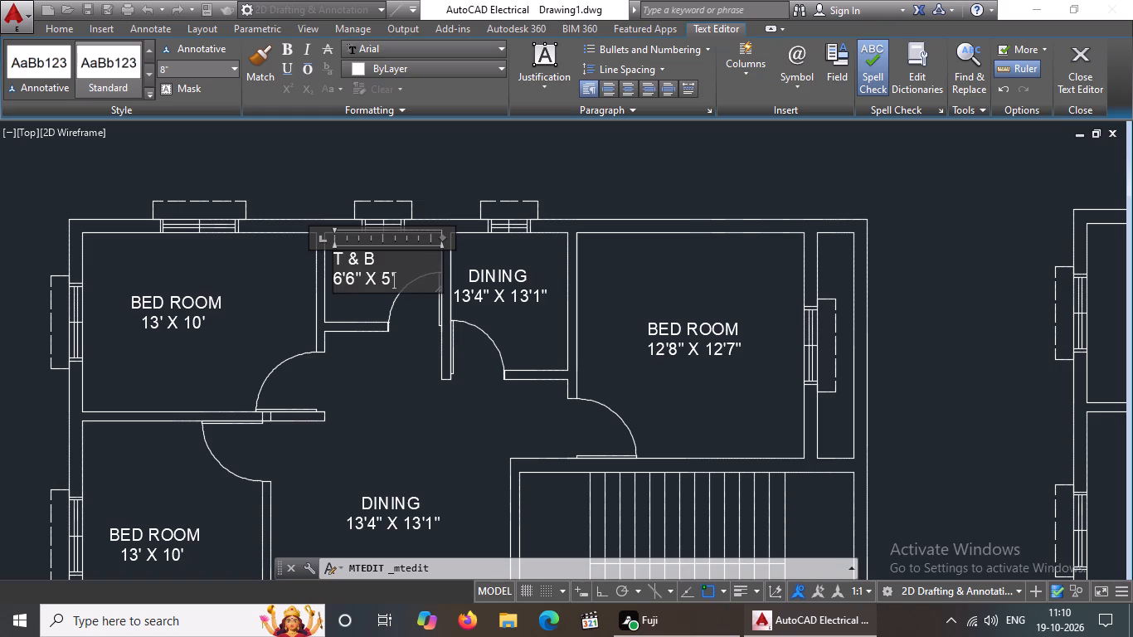
Indent the T & B line by one space to centre it over the size, and finish the text.
click(339, 257)
key(Left)
key(space)
click(518, 329)
Replace the copied DINING label in the other small top room with KITCHEN over 6'6" X 7'8" and finish the text.
double_click(508, 284)
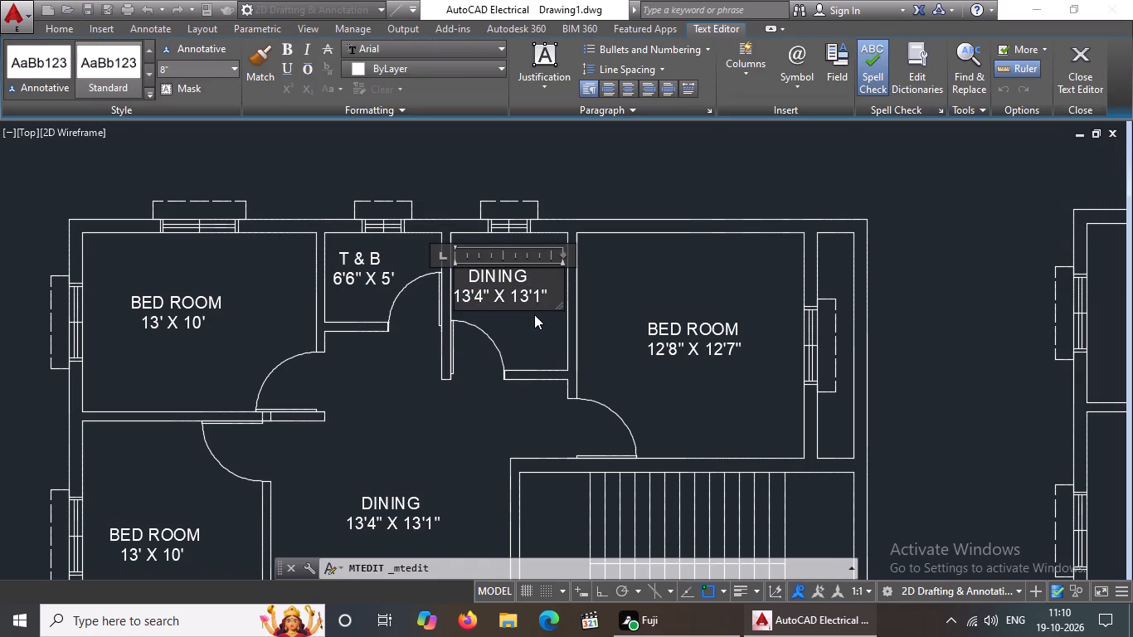
key(Down)
key(Right)
key(Right)
key(Right)
key(Right)
key(Right)
key(Right)
key(Right)
key(Right)
key(Right)
key(BackSpace)
key(BackSpace)
key(BackSpace)
key(BackSpace)
key(BackSpace)
key(BackSpace)
key(BackSpace)
key(BackSpace)
key(BackSpace)
key(BackSpace)
key(BackSpace)
key(BackSpace)
key(BackSpace)
key(BackSpace)
key(BackSpace)
key(BackSpace)
key(BackSpace)
key(BackSpace)
key(BackSpace)
key(BackSpace)
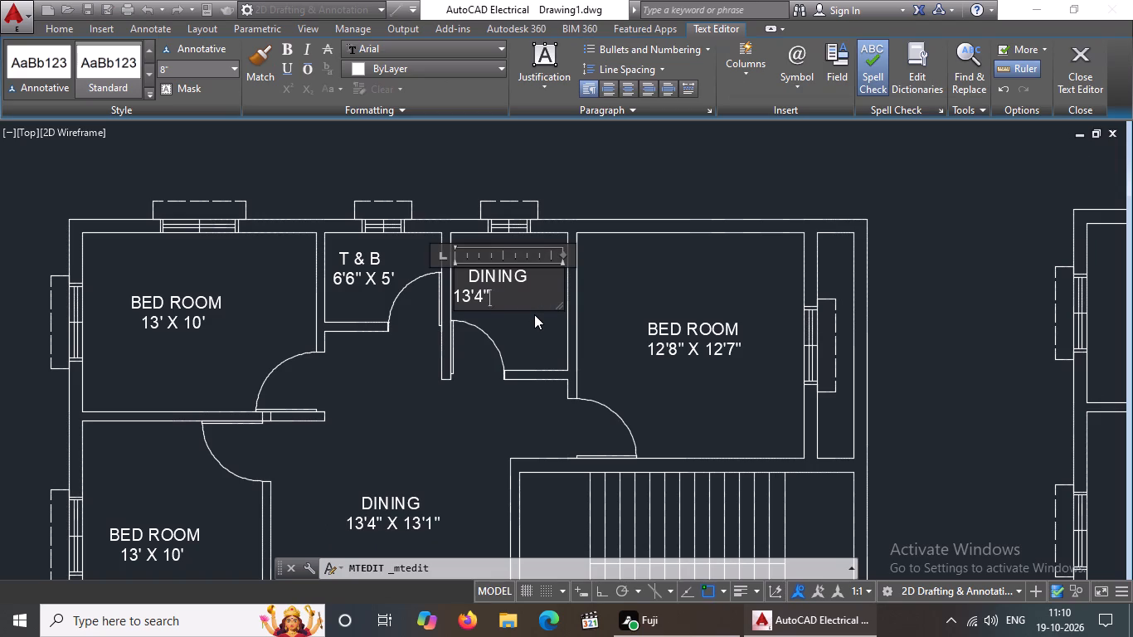
text(KITCHEN)
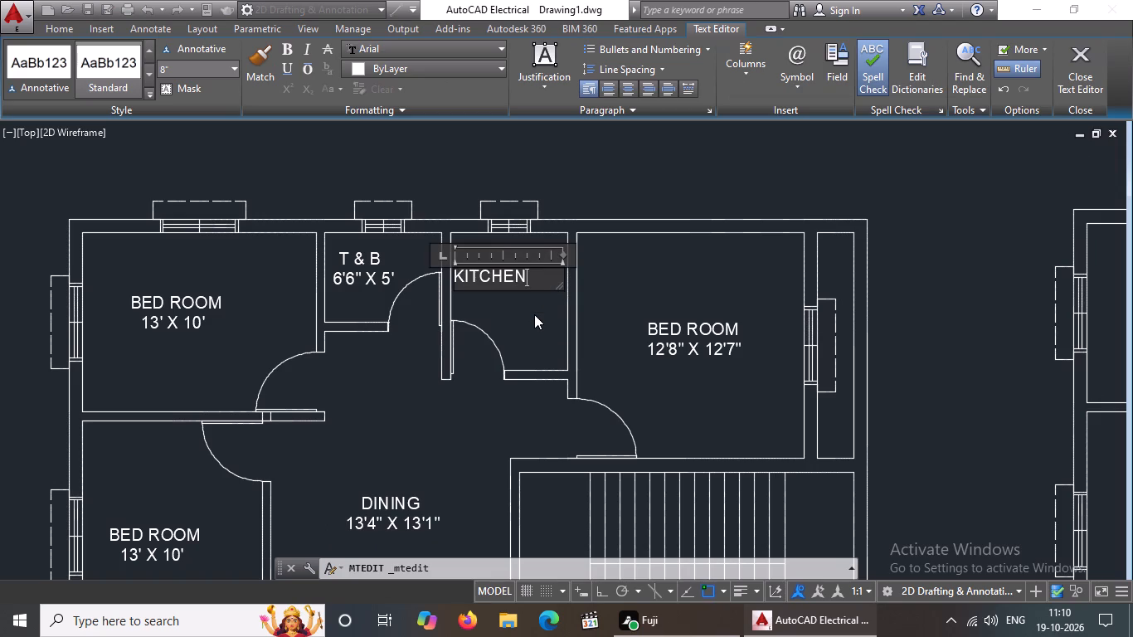
key(Return)
key(6)
text('6)
key(shift+quotedbl)
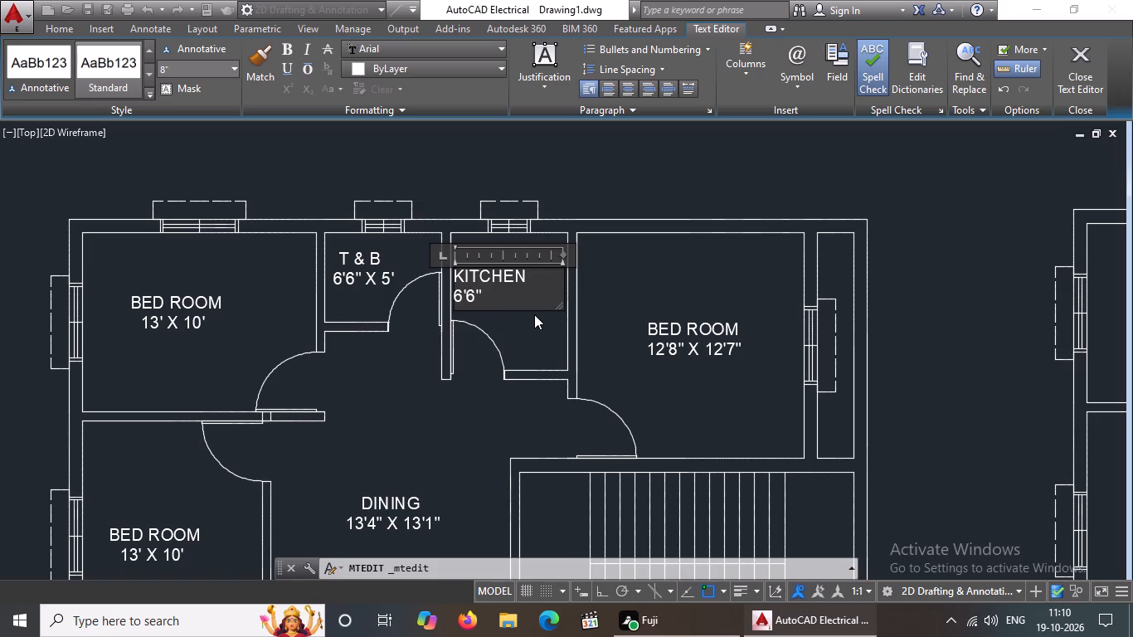
key(space)
text(X)
key(space)
key(7)
text('8")
click(597, 294)
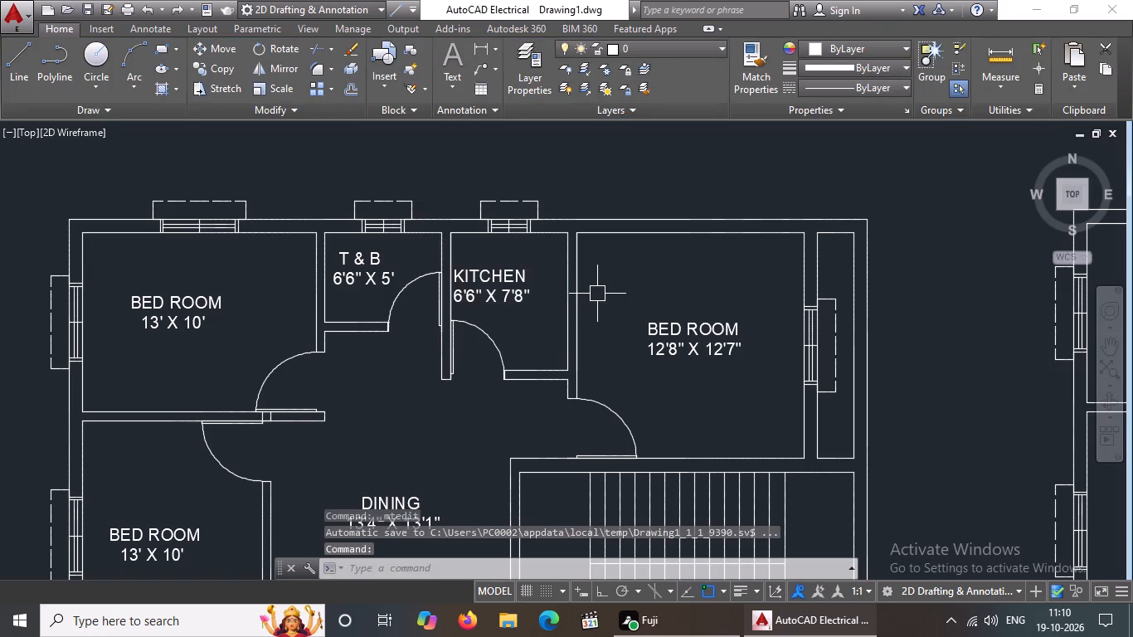
Copy the BED ROOM 13' X 10' label from the left plan's upper-left bedroom into the matching room of the right plan.
scroll(597, 294, down, 1)
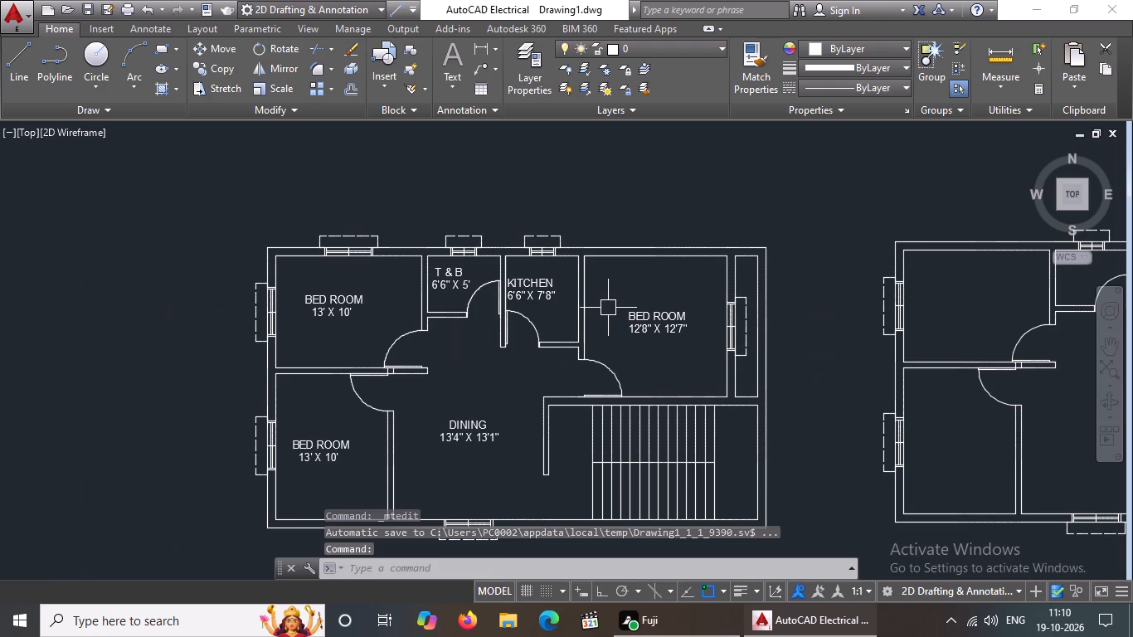
middle_drag(587, 320, 494, 318)
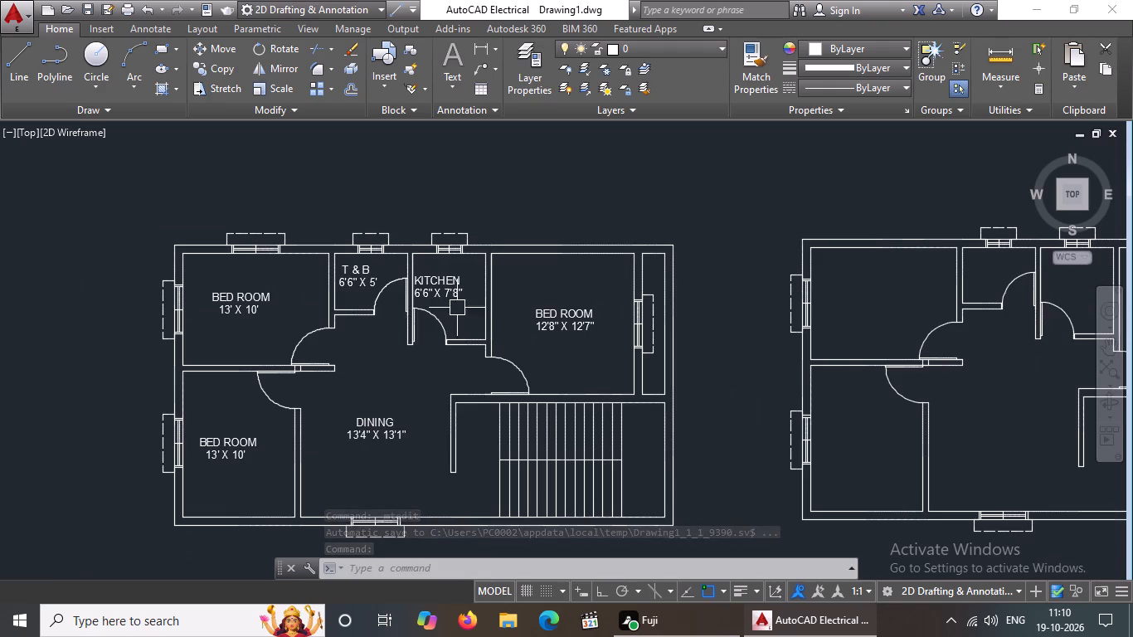
scroll(489, 313, down, 1)
middle_drag(581, 343, 284, 344)
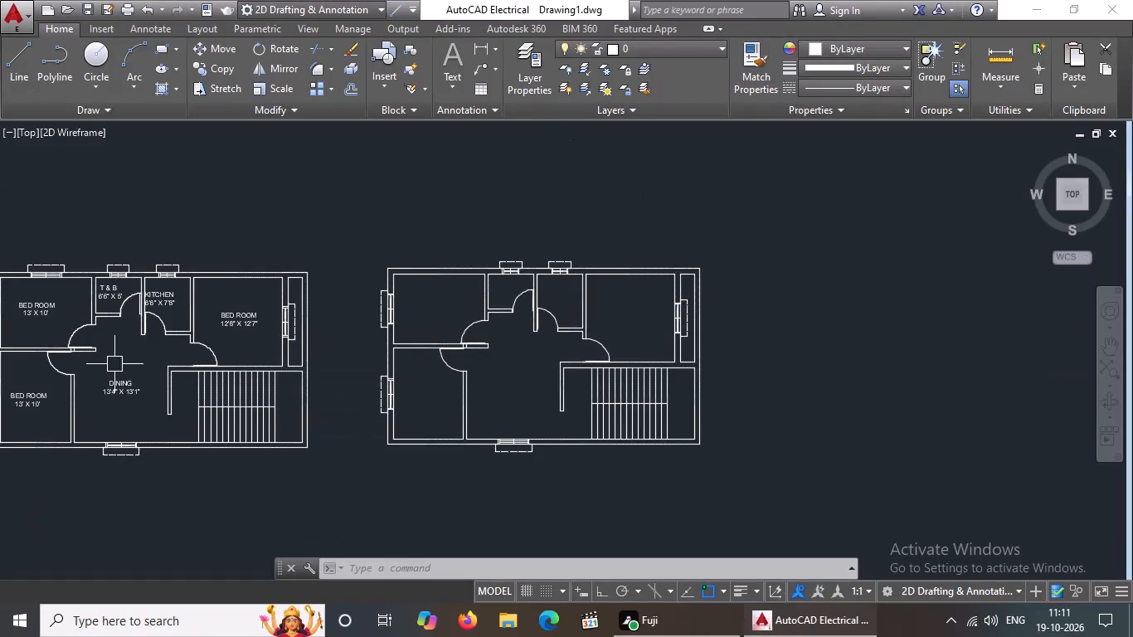
middle_drag(80, 320, 124, 391)
scroll(121, 390, up, 1)
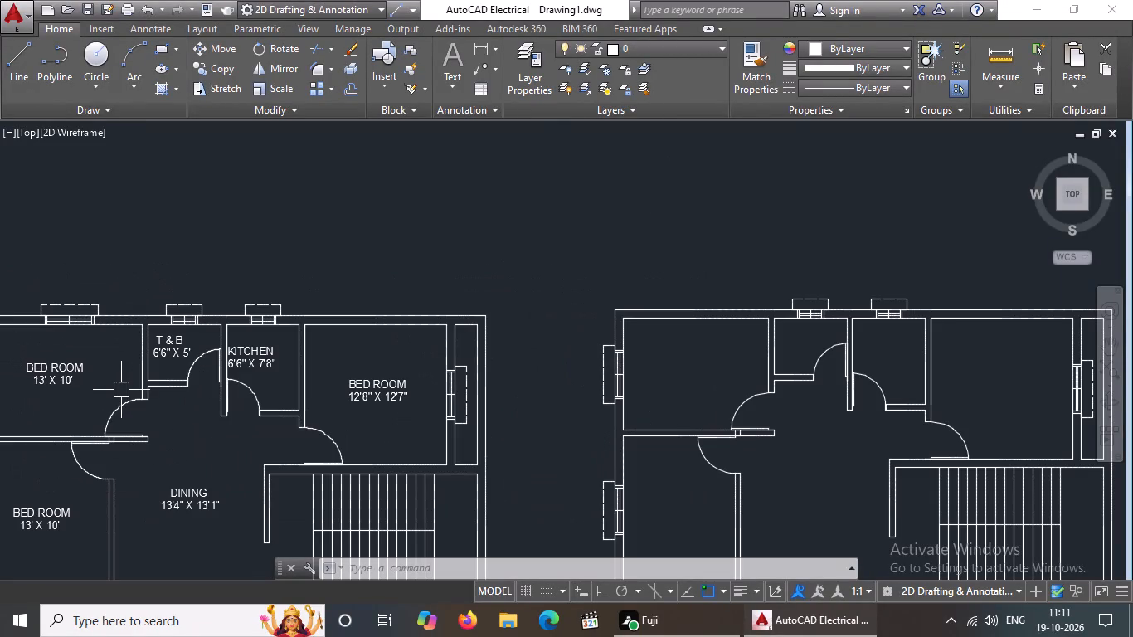
click(44, 369)
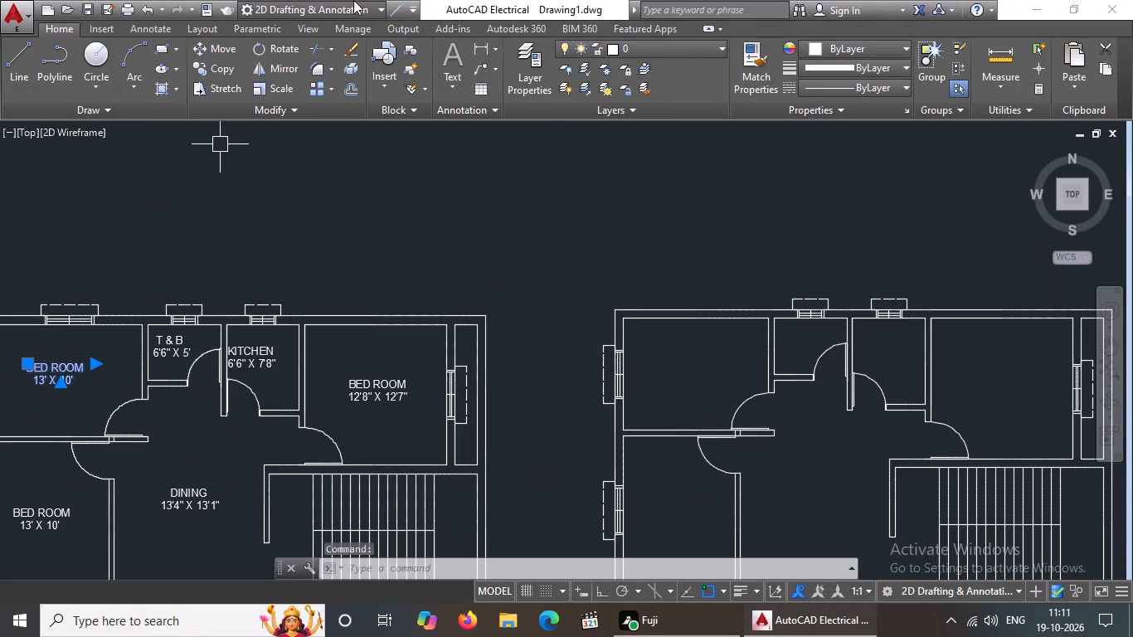
click(206, 69)
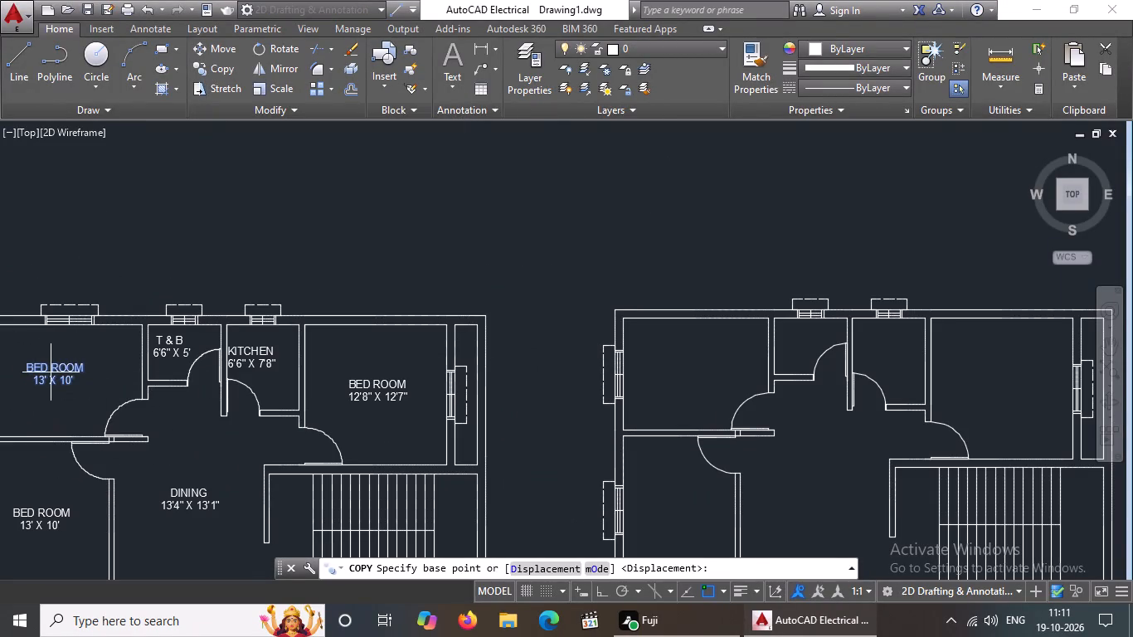
click(51, 372)
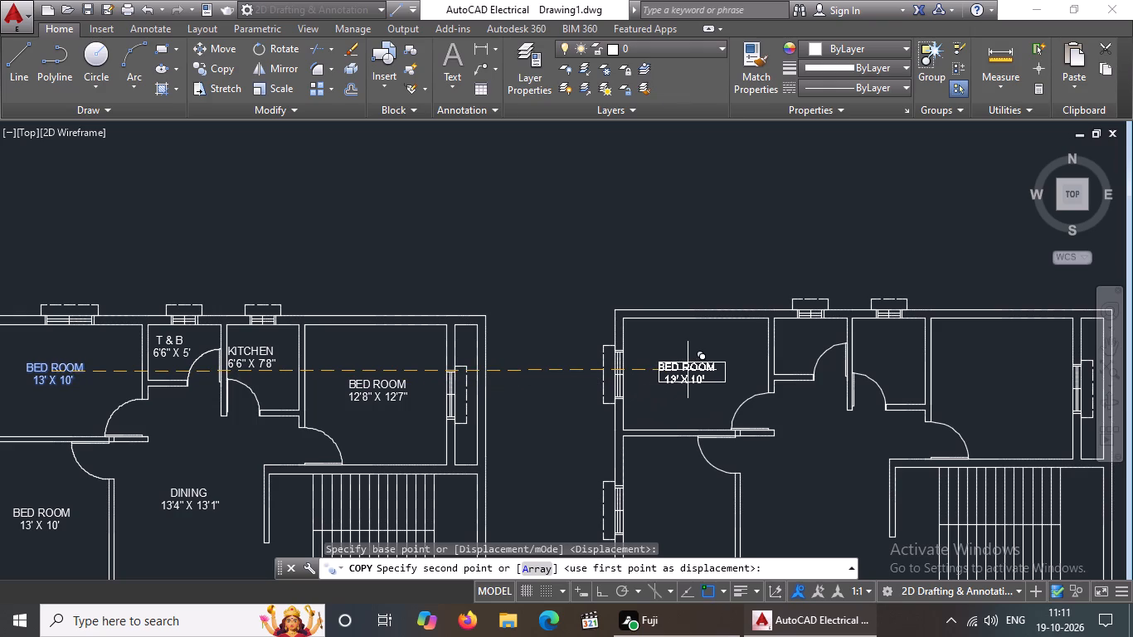
click(686, 370)
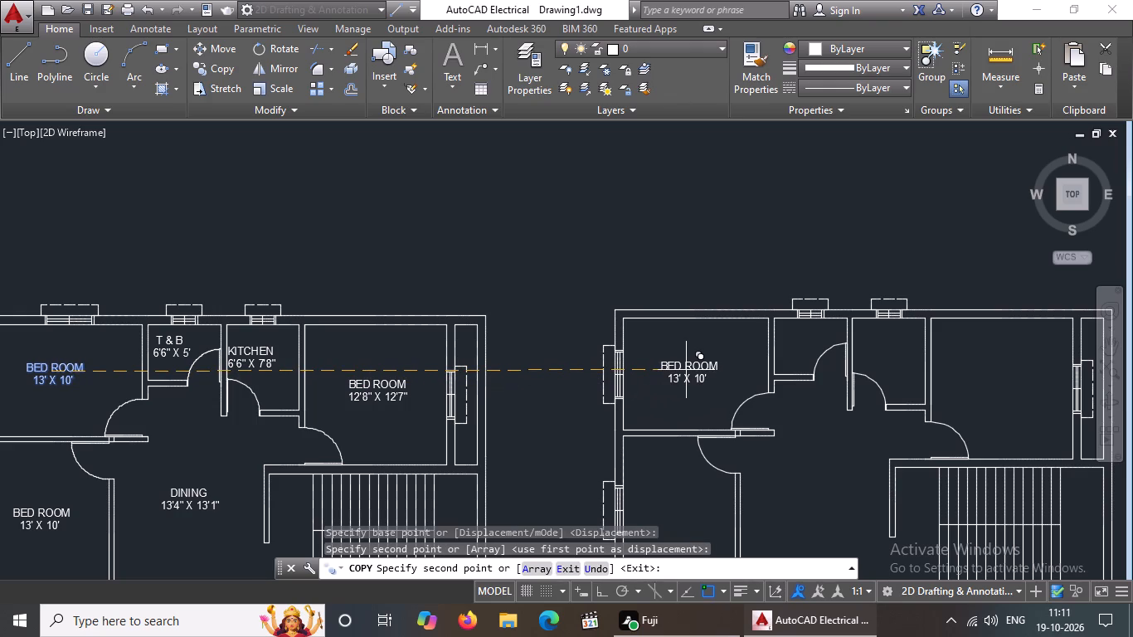
key(Escape)
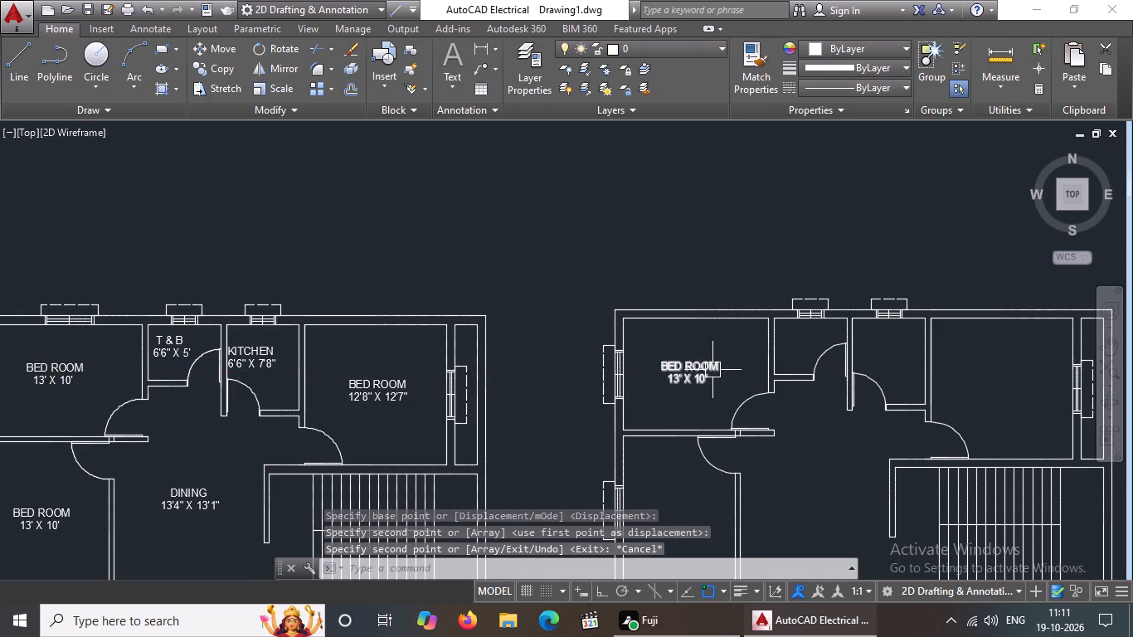
Move the entire right floor plan, including its copied label, closer to the left plan and slightly upward.
scroll(706, 380, up, 1)
scroll(706, 381, down, 3)
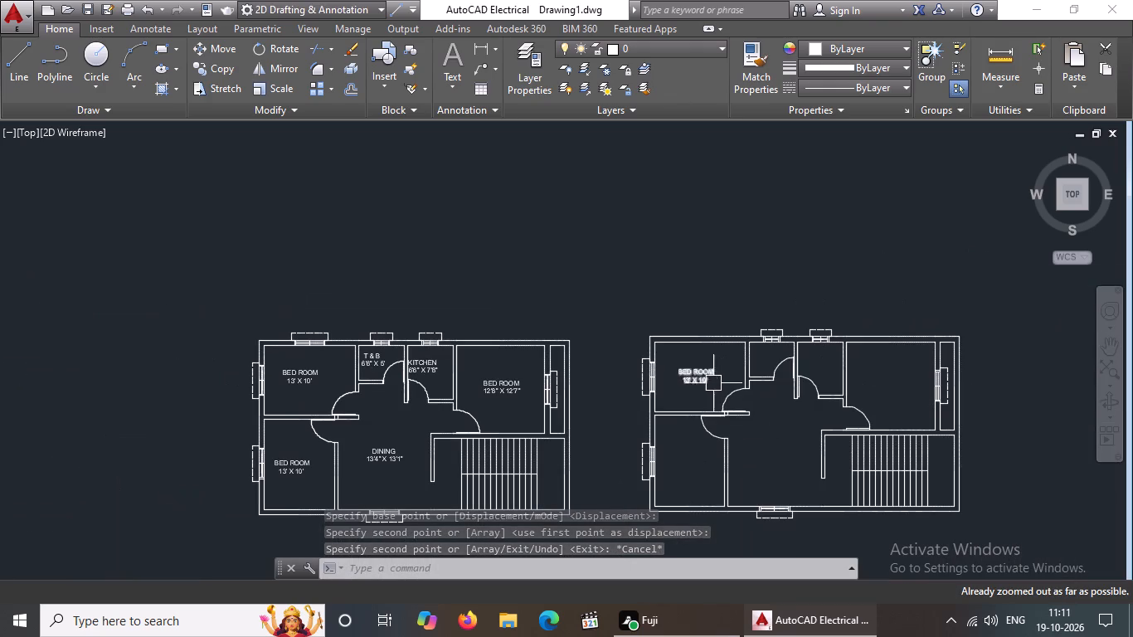
click(606, 304)
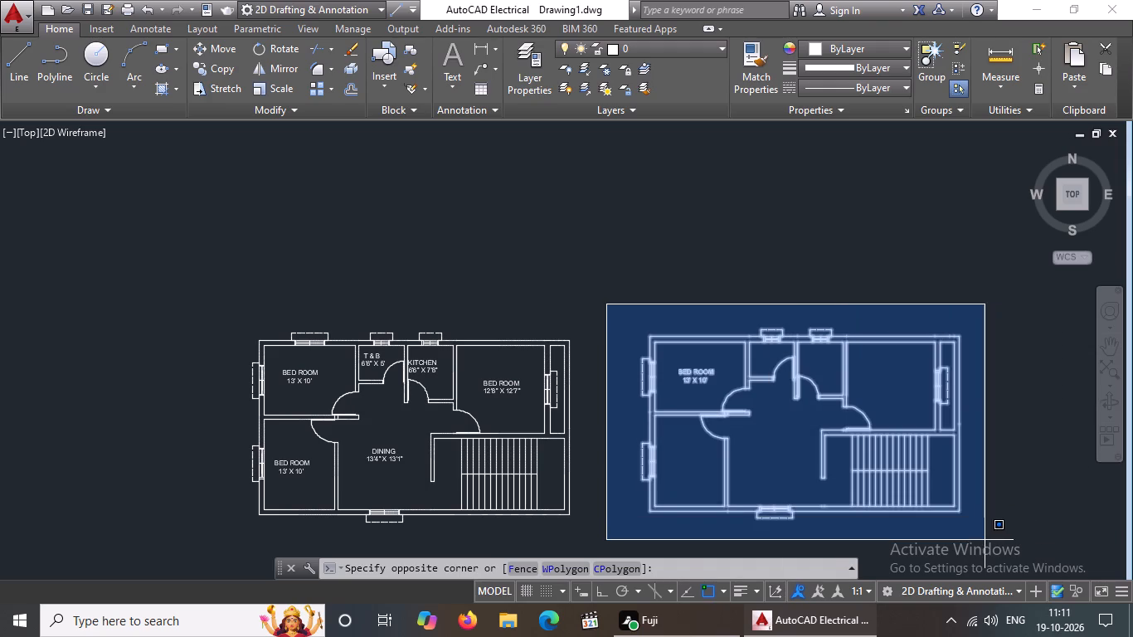
click(985, 539)
click(217, 47)
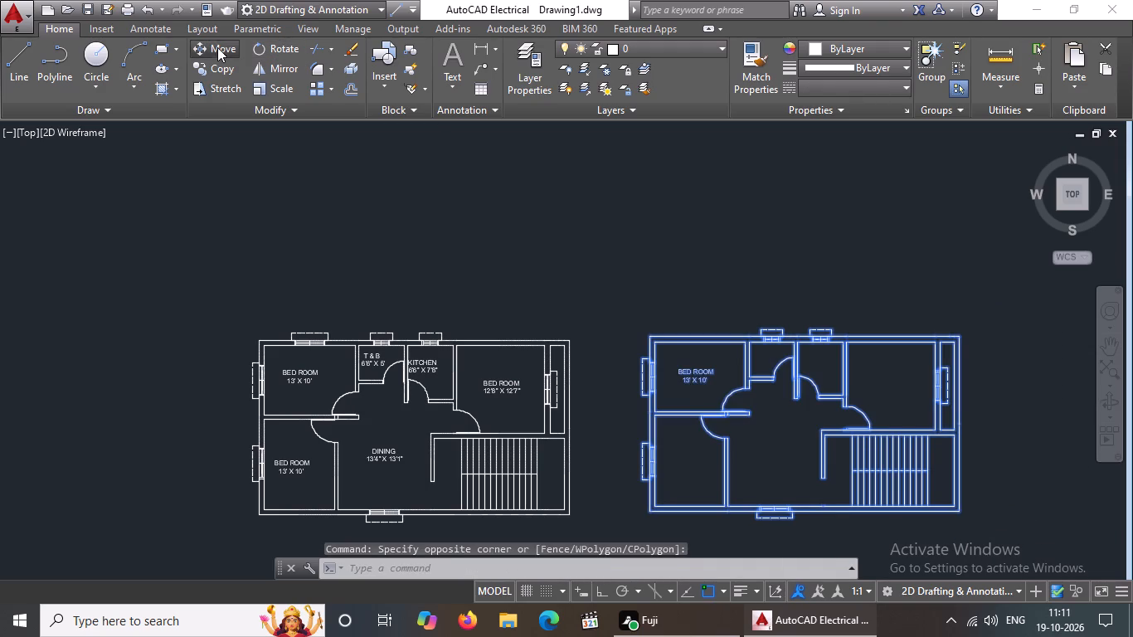
click(801, 418)
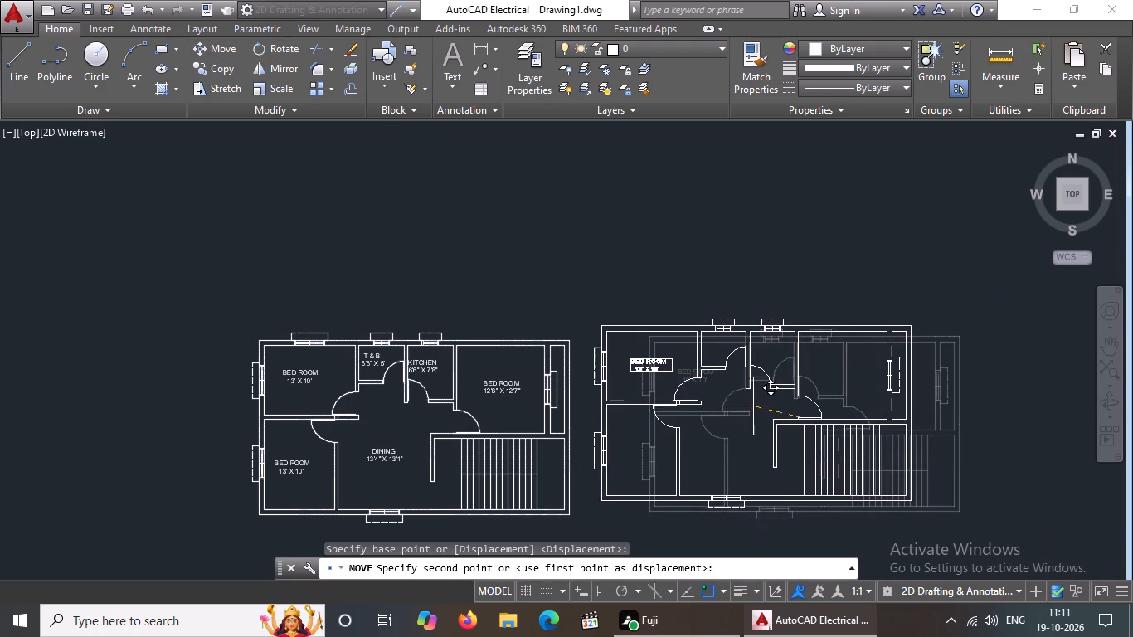
click(753, 405)
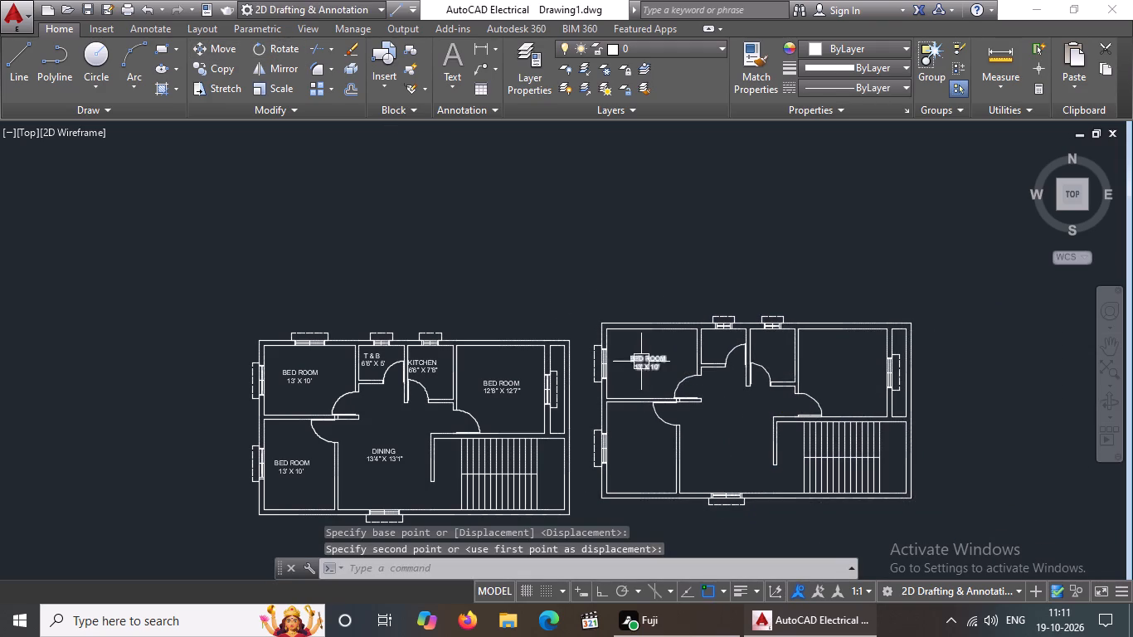
Clear the copied label in the right plan's upper-left bedroom and retype it as BED ROOM over 13' X 10'.
double_click(649, 362)
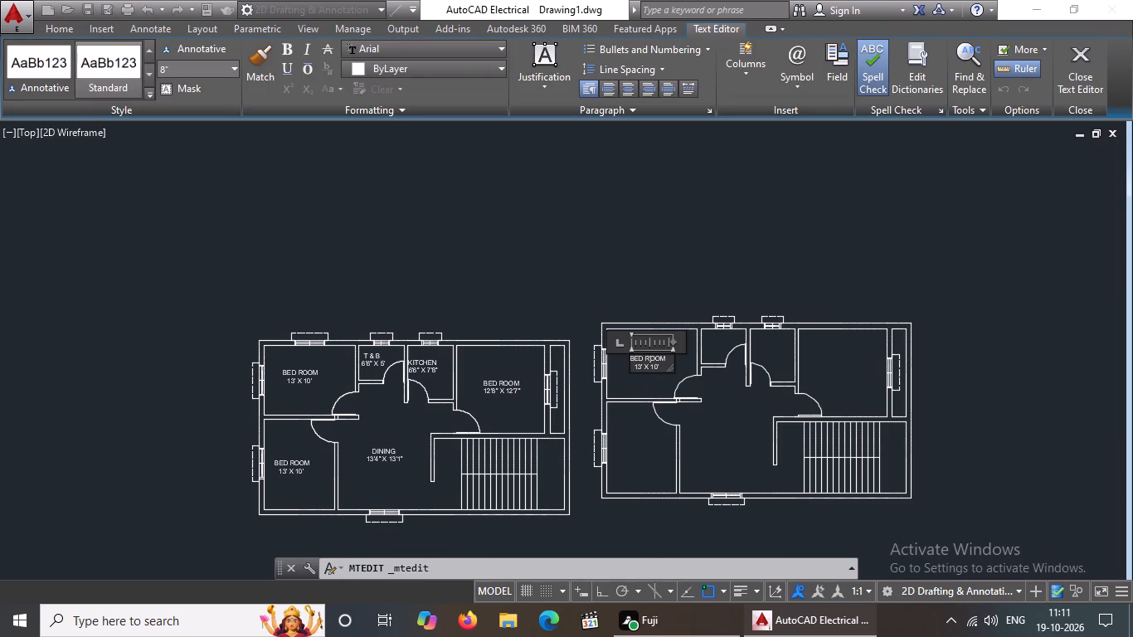
key(Down)
key(Down)
key(Right)
key(Right)
key(Right)
key(Right)
key(Right)
key(Delete)
key(Delete)
key(Delete)
key(Delete)
key(Delete)
key(Delete)
key(Delete)
key(BackSpace)
key(BackSpace)
key(BackSpace)
key(BackSpace)
key(BackSpace)
key(BackSpace)
key(BackSpace)
key(BackSpace)
key(BackSpace)
key(BackSpace)
key(BackSpace)
key(BackSpace)
key(BackSpace)
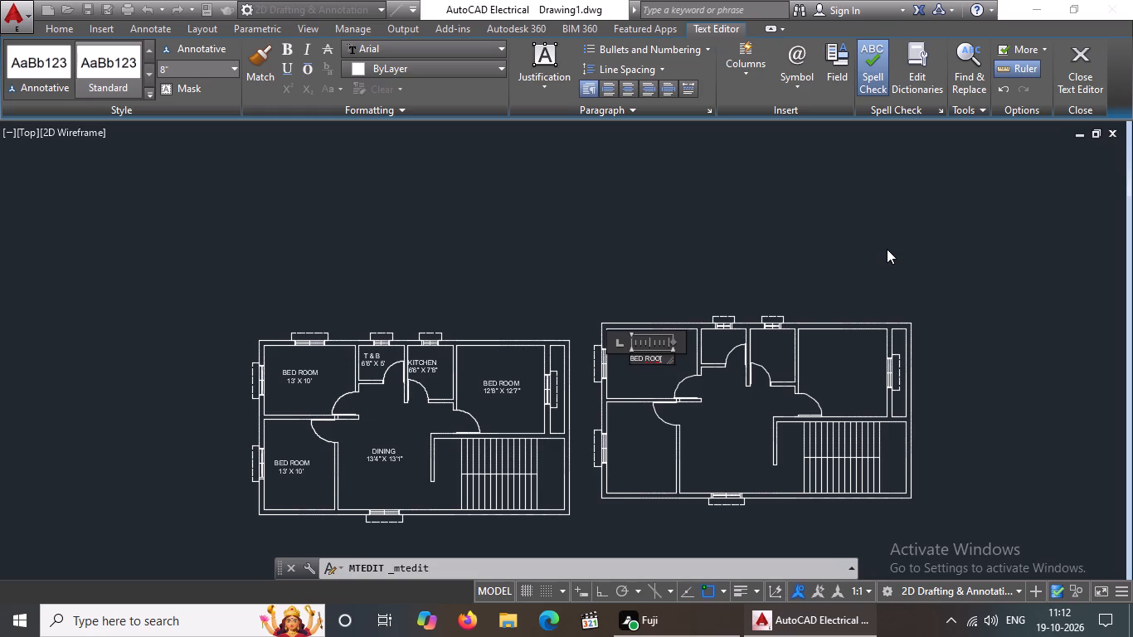
key(BackSpace)
key(BackSpace)
key(BackSpace)
key(BackSpace)
key(BackSpace)
key(BackSpace)
key(BackSpace)
key(BackSpace)
key(BackSpace)
key(BackSpace)
key(BackSpace)
key(BackSpace)
key(BackSpace)
key(BackSpace)
scroll(719, 432, up, 1)
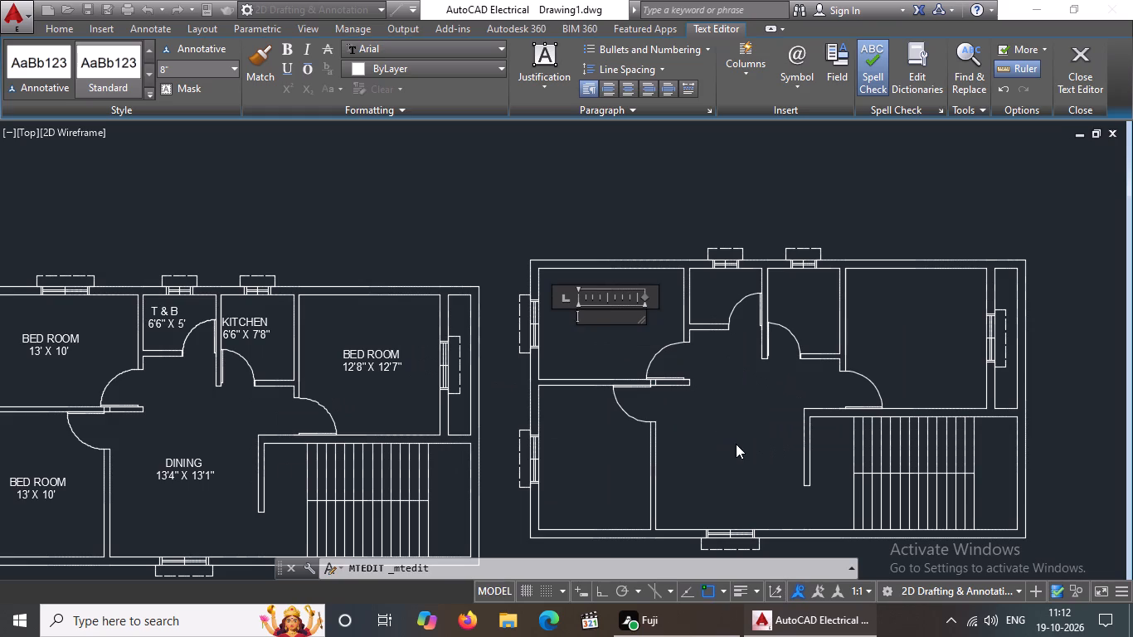
text(BED ROOM)
key(Return)
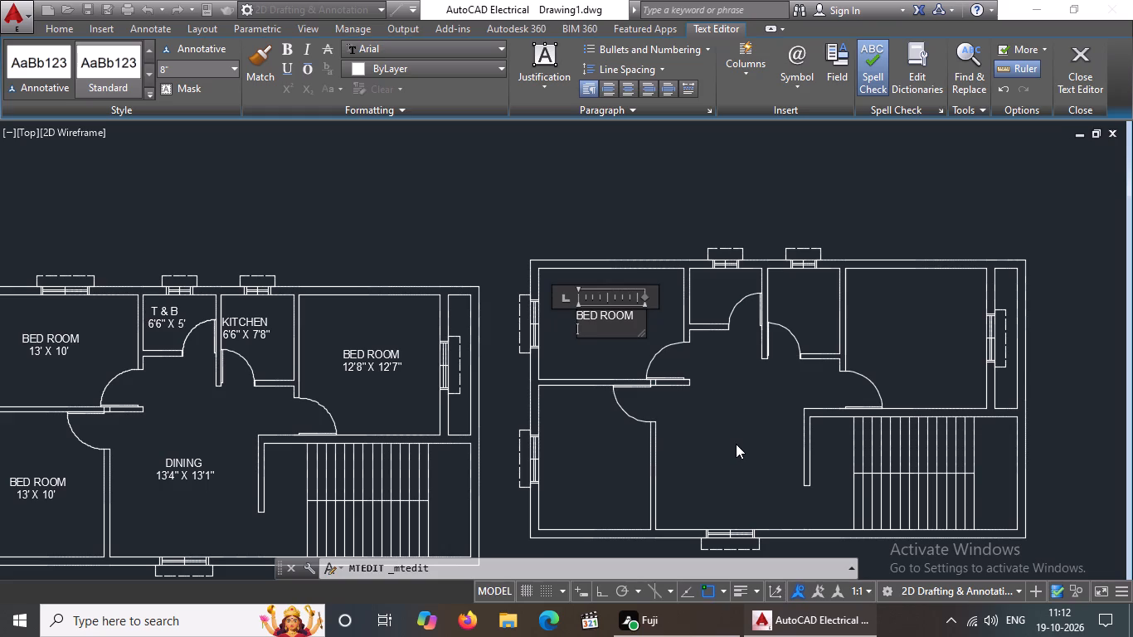
text(13')
key(space)
text(X 10)
key(apostrophe)
Indent the 13' X 10' line by two spaces to centre it under BED ROOM, and finish the text.
key(Left)
key(Left)
key(Left)
key(Left)
key(Left)
key(Left)
key(Left)
key(Left)
key(Left)
key(space)
key(space)
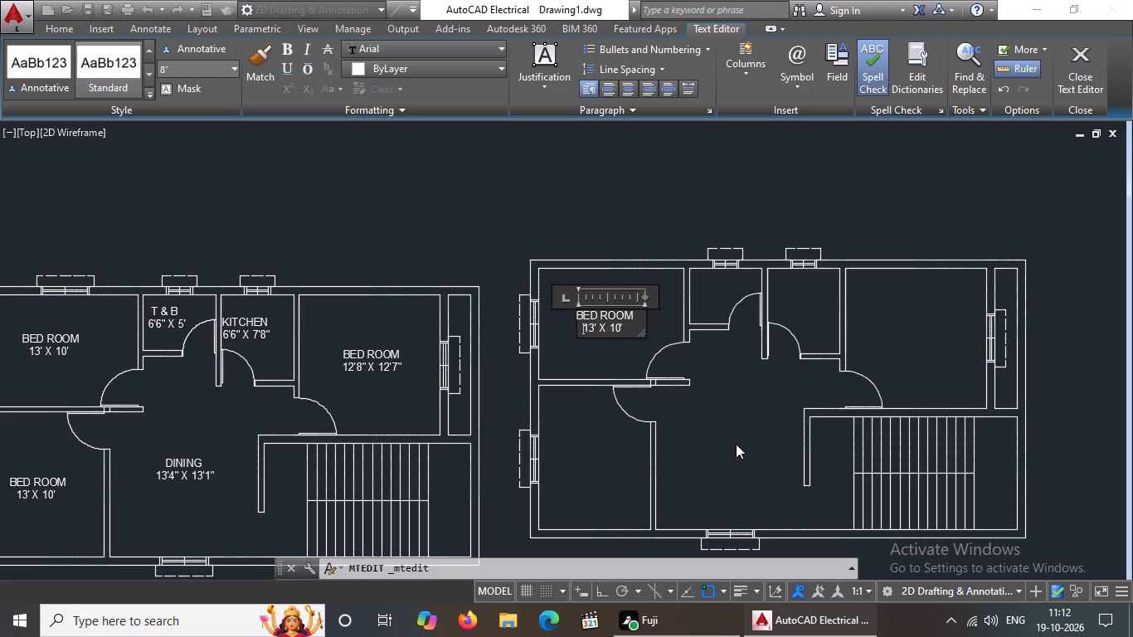
click(690, 445)
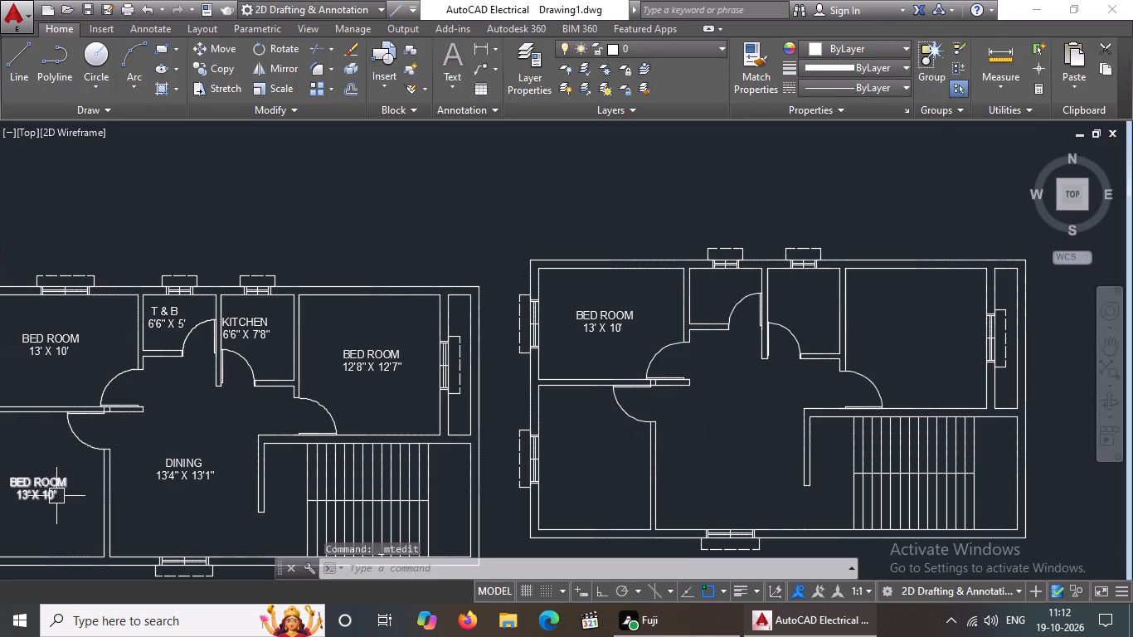
Copy the BED ROOM 13' X 10' label from the left plan's lower-left bedroom into the matching room of the right plan.
click(49, 486)
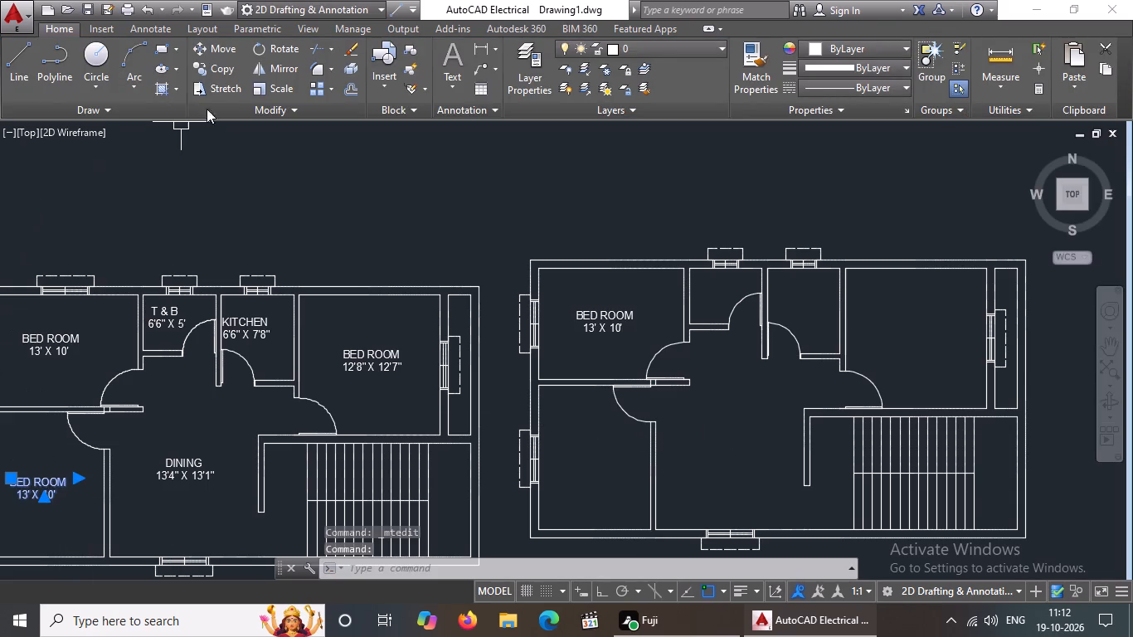
click(221, 65)
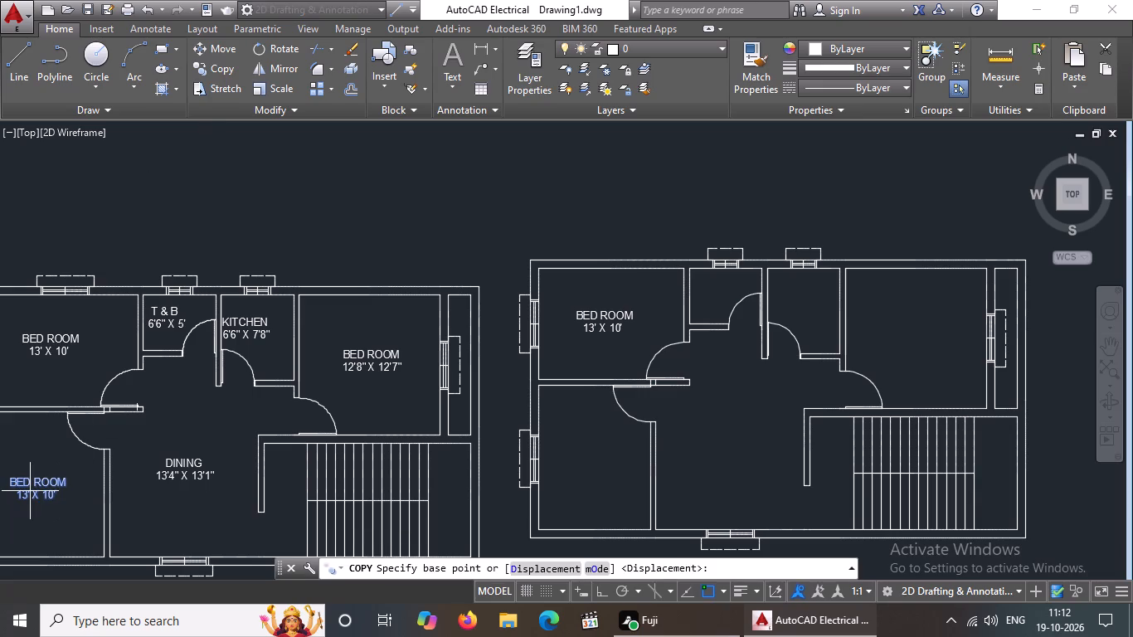
drag(28, 490, 47, 491)
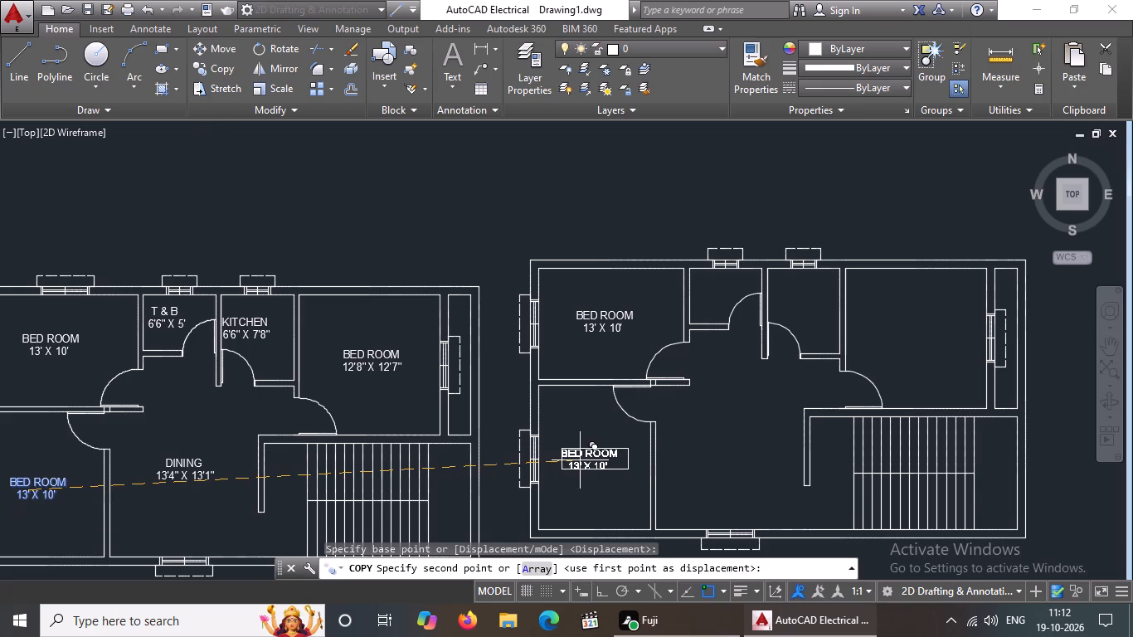
click(580, 460)
key(Escape)
Clear the copied label in the right plan's lower-left bedroom and retype it as BED ROOM over 13' X 10'.
middle_drag(582, 463, 582, 462)
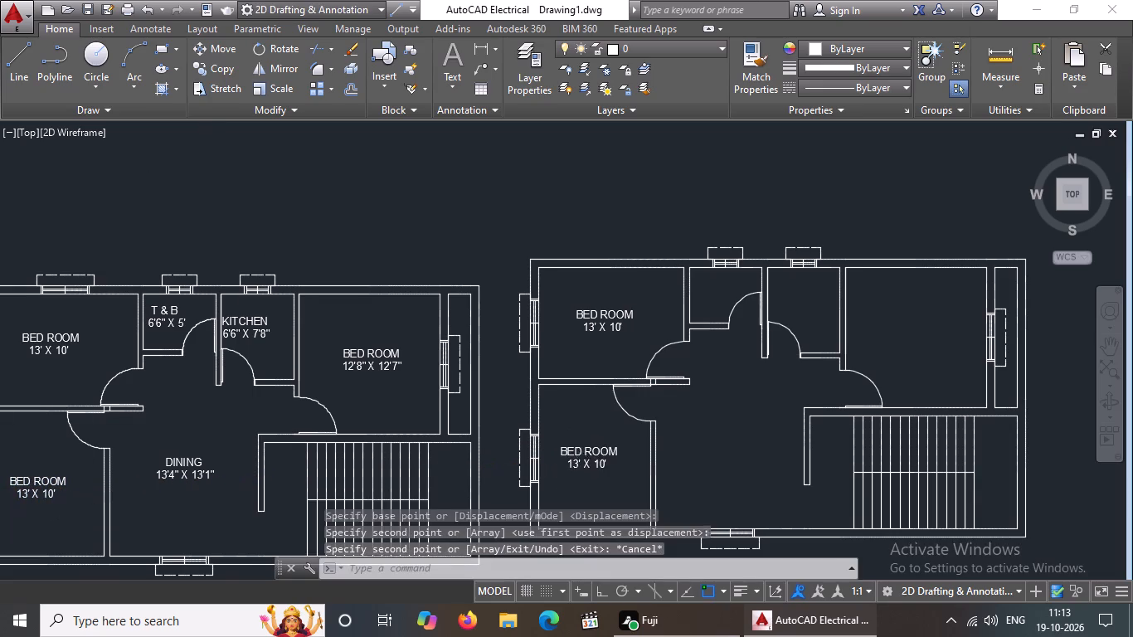
middle_drag(582, 462, 559, 422)
scroll(557, 419, up, 2)
double_click(597, 426)
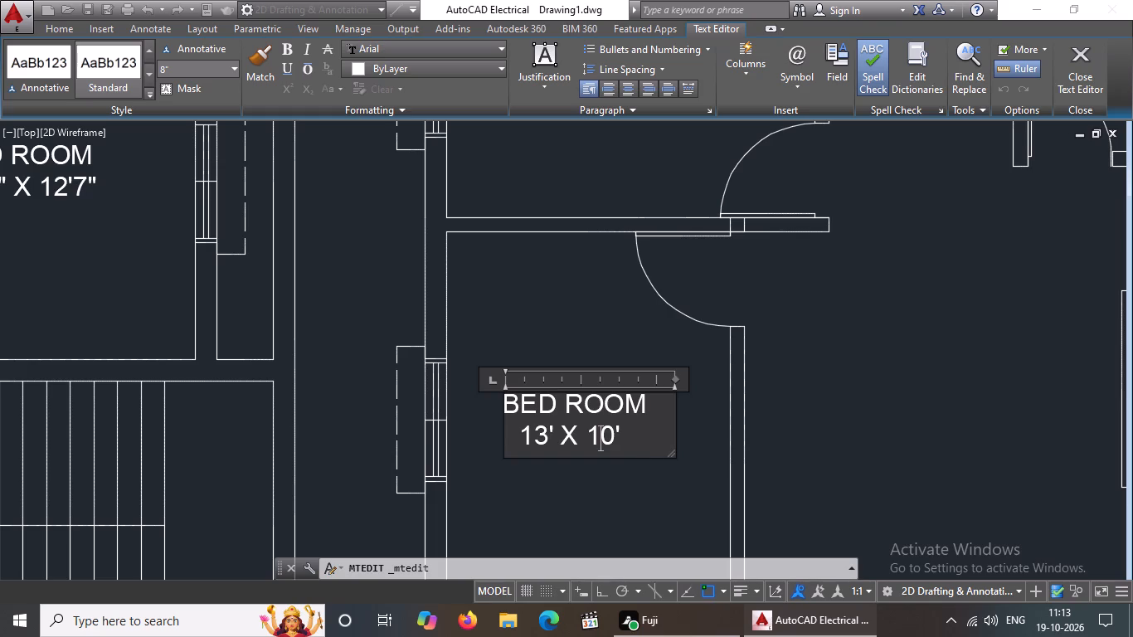
key(Right)
key(Right)
key(Right)
key(BackSpace)
key(BackSpace)
key(BackSpace)
key(BackSpace)
key(BackSpace)
key(BackSpace)
key(BackSpace)
key(BackSpace)
key(BackSpace)
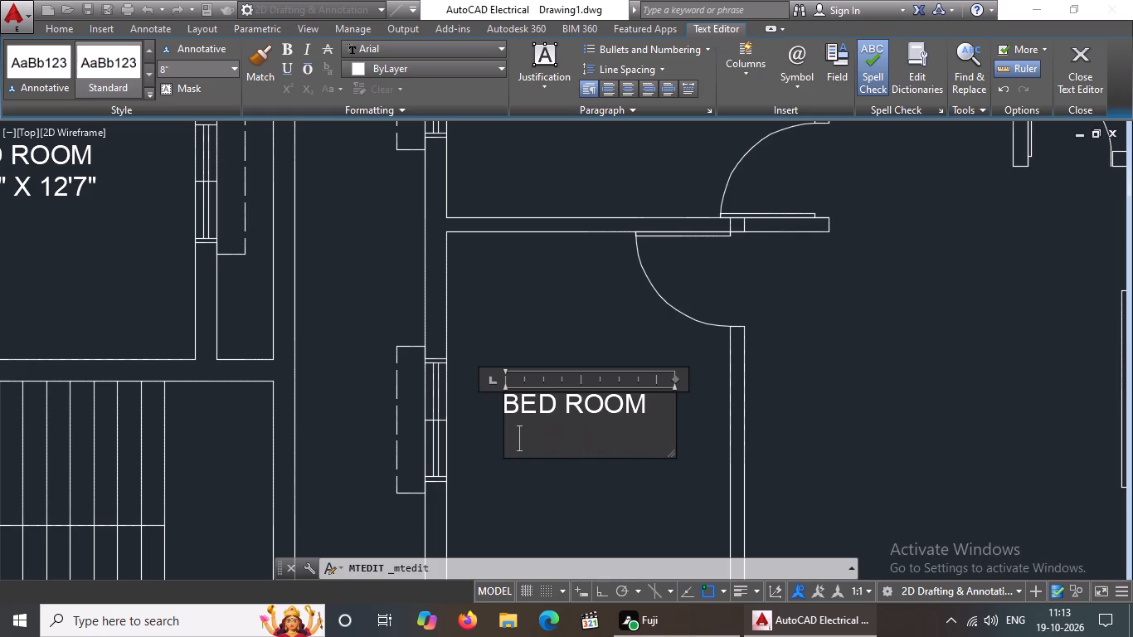
key(BackSpace)
key(BackSpace)
key(BackSpace)
key(BackSpace)
key(BackSpace)
key(BackSpace)
key(BackSpace)
key(BackSpace)
key(BackSpace)
key(BackSpace)
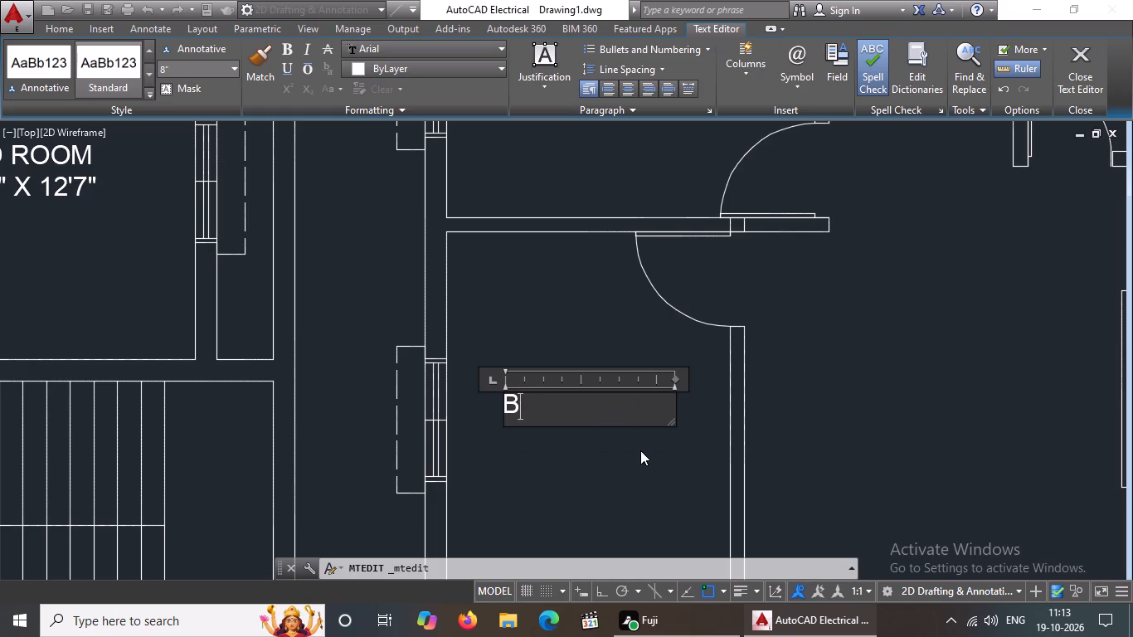
key(BackSpace)
key(BackSpace)
key(BackSpace)
scroll(614, 471, down, 3)
scroll(612, 473, up, 2)
scroll(588, 431, down, 1)
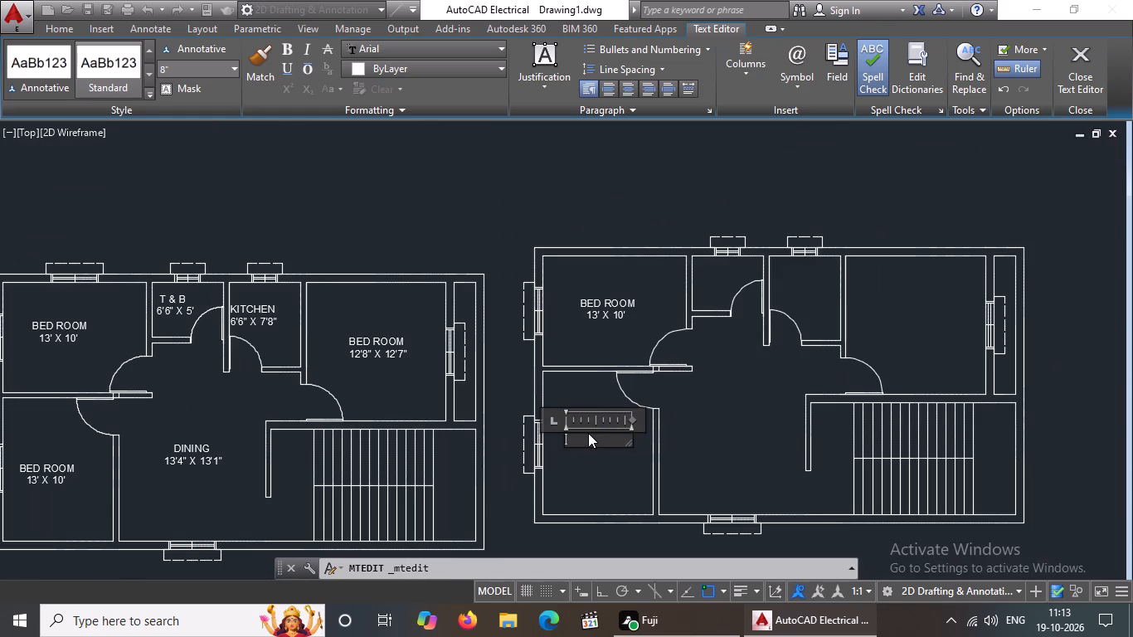
key(Escape)
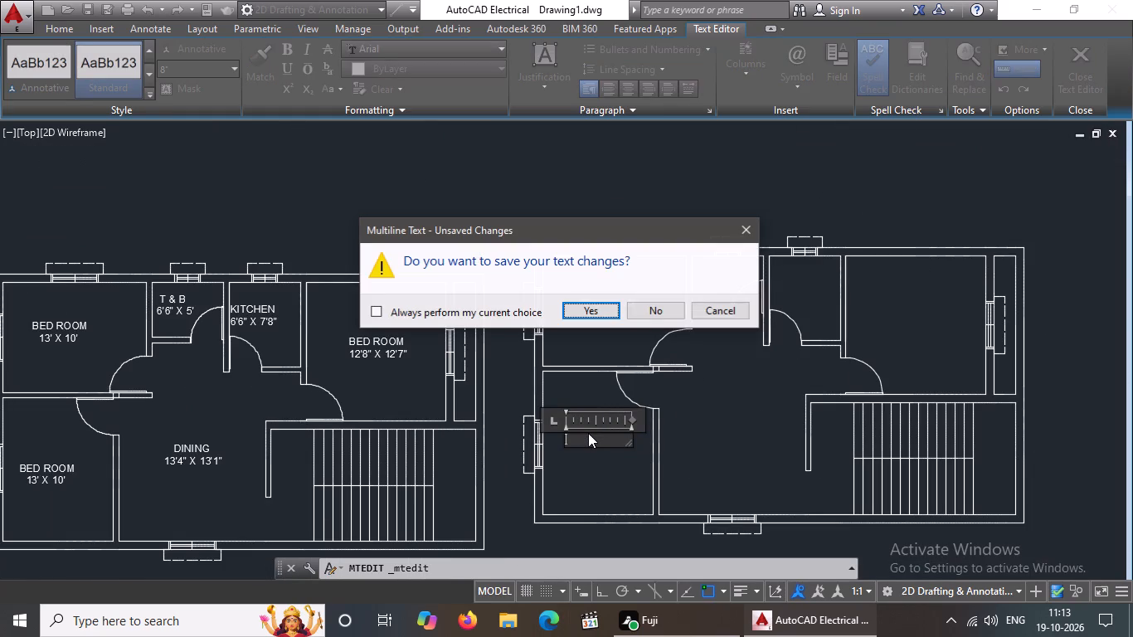
click(752, 229)
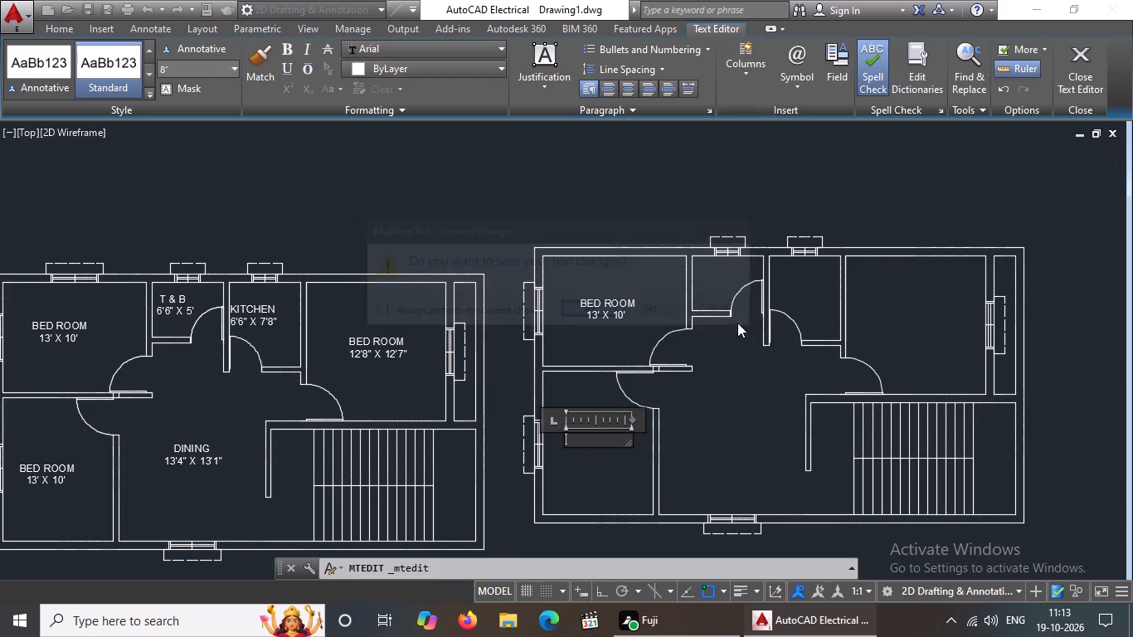
text(BED ROOM)
key(Return)
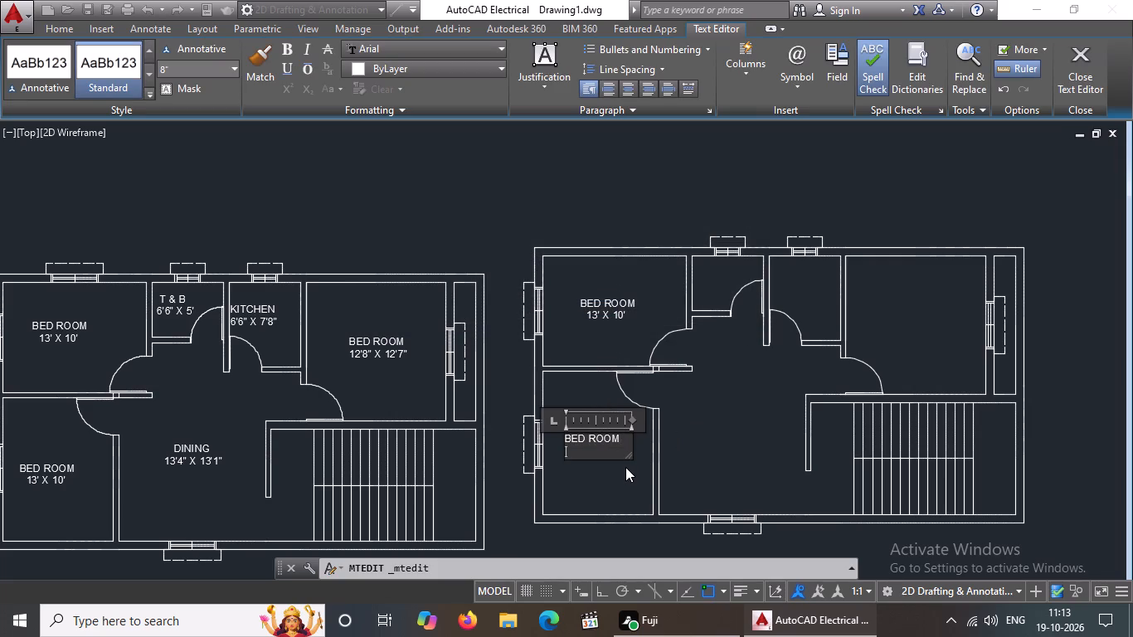
text(13')
key(space)
text(X)
key(space)
text(10')
Indent the 13' X 10' line by two spaces to centre it under BED ROOM, and save the text changes.
key(Left)
key(Left)
key(Left)
key(Left)
key(Left)
key(Left)
key(Left)
key(Left)
key(Left)
key(space)
key(space)
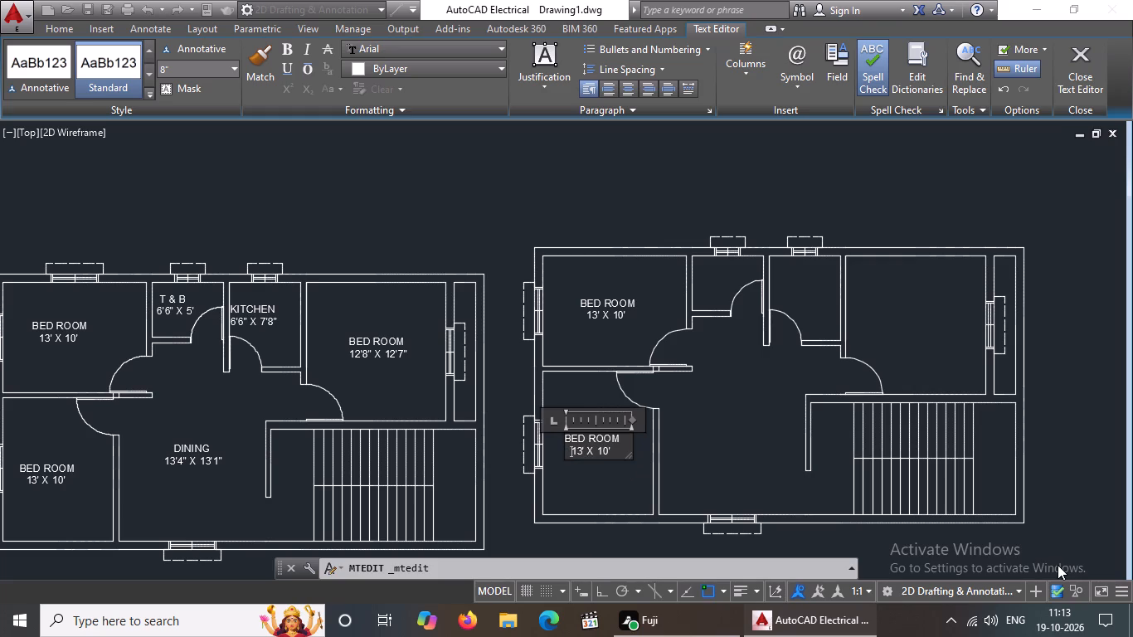
key(Escape)
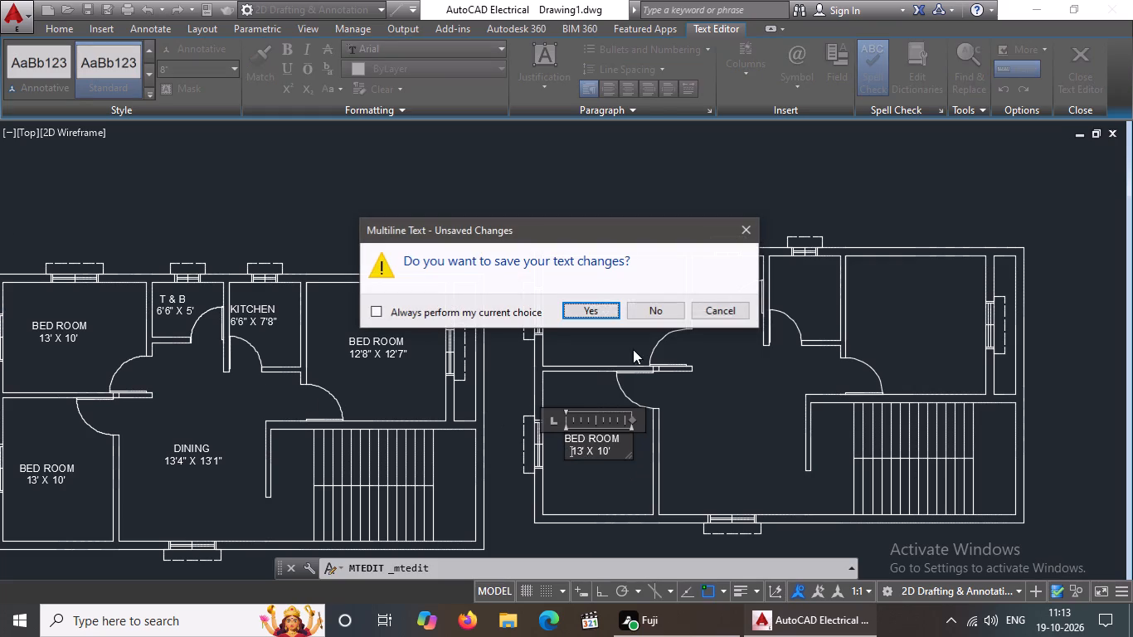
click(705, 387)
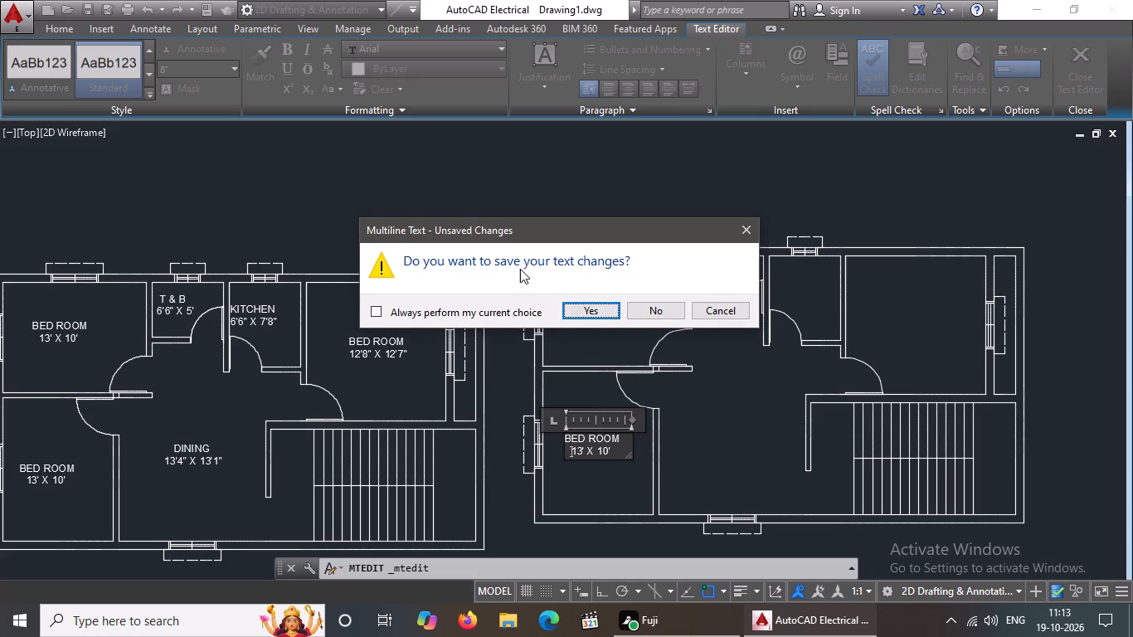
click(603, 305)
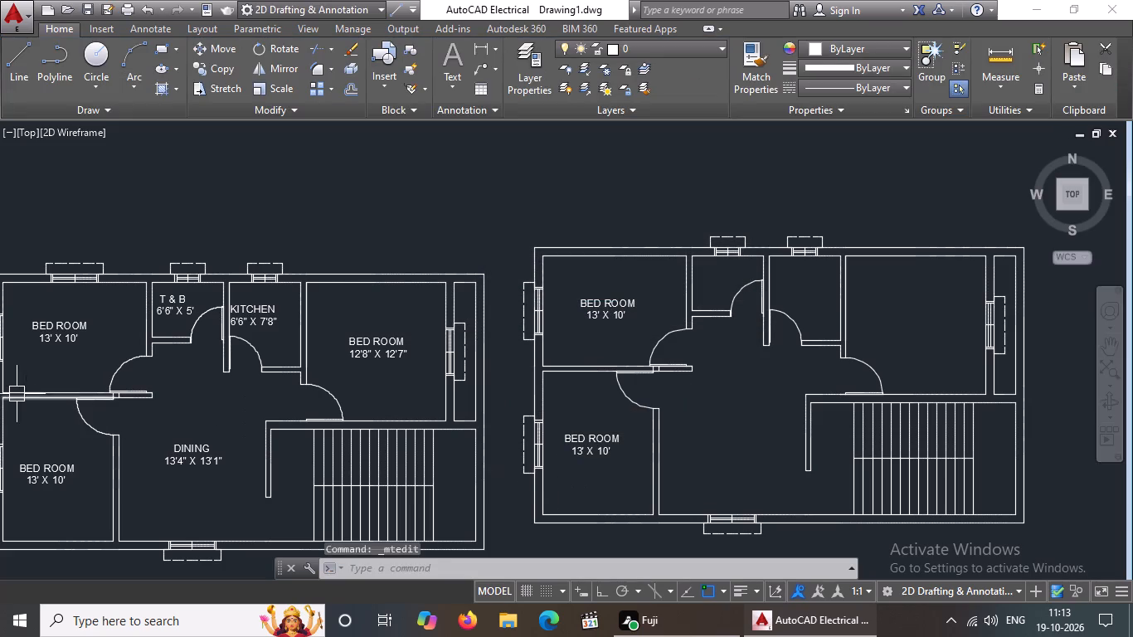
Copy the DINING 13'4" X 13'1" label from the left plan into the dining area of the right plan.
click(200, 454)
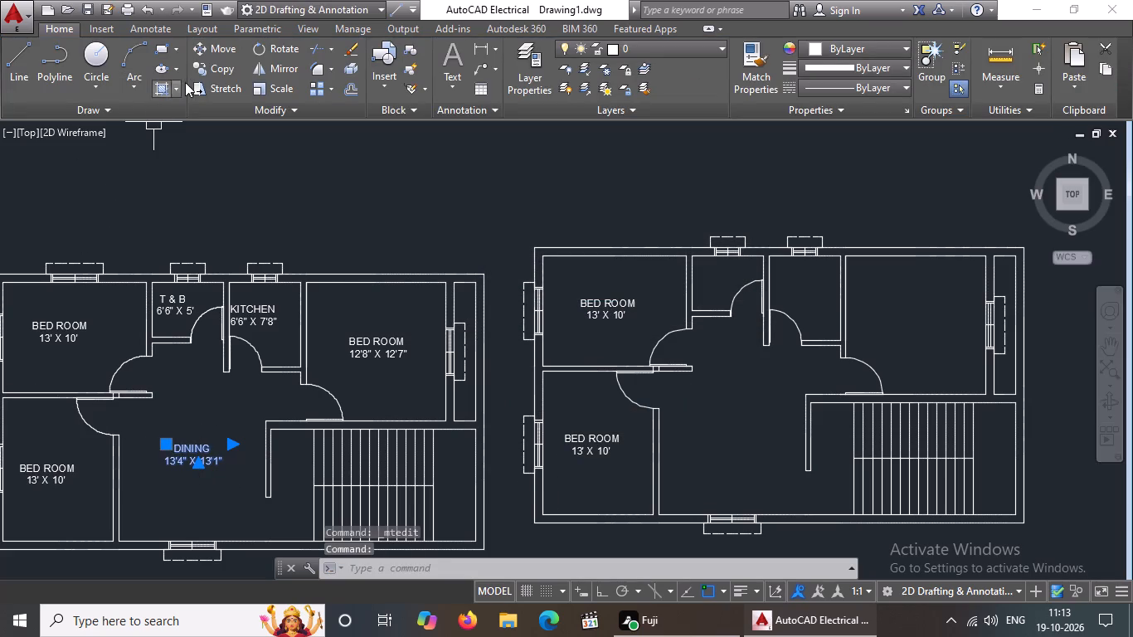
drag(204, 66, 206, 77)
click(187, 458)
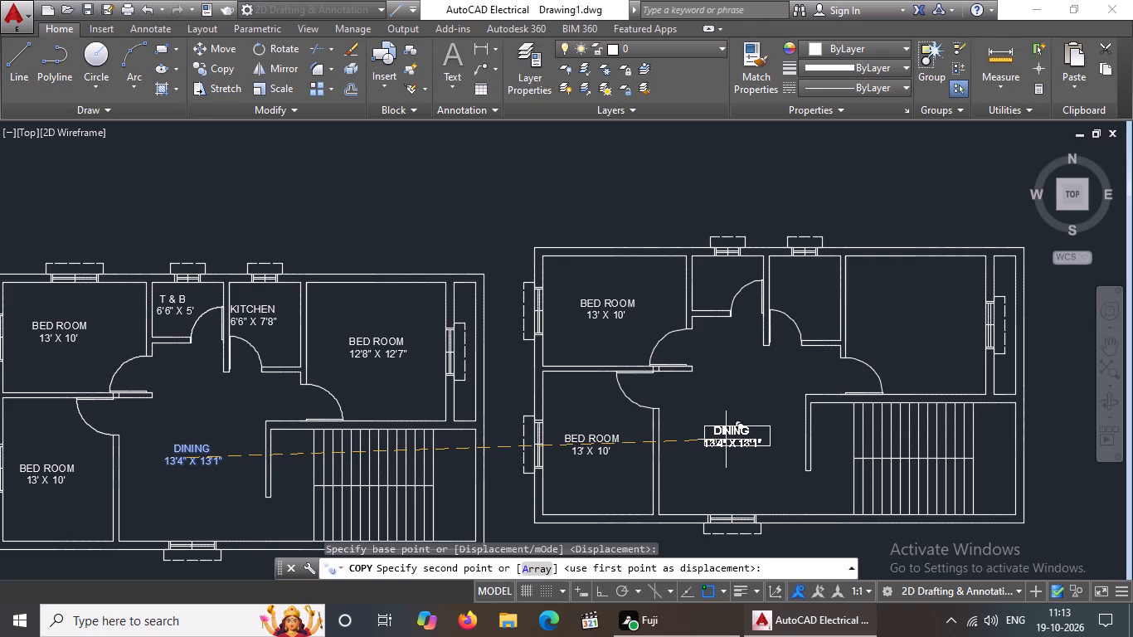
click(726, 440)
key(Escape)
Open the copied DINING label in the right plan for editing and clear all of its text.
double_click(746, 443)
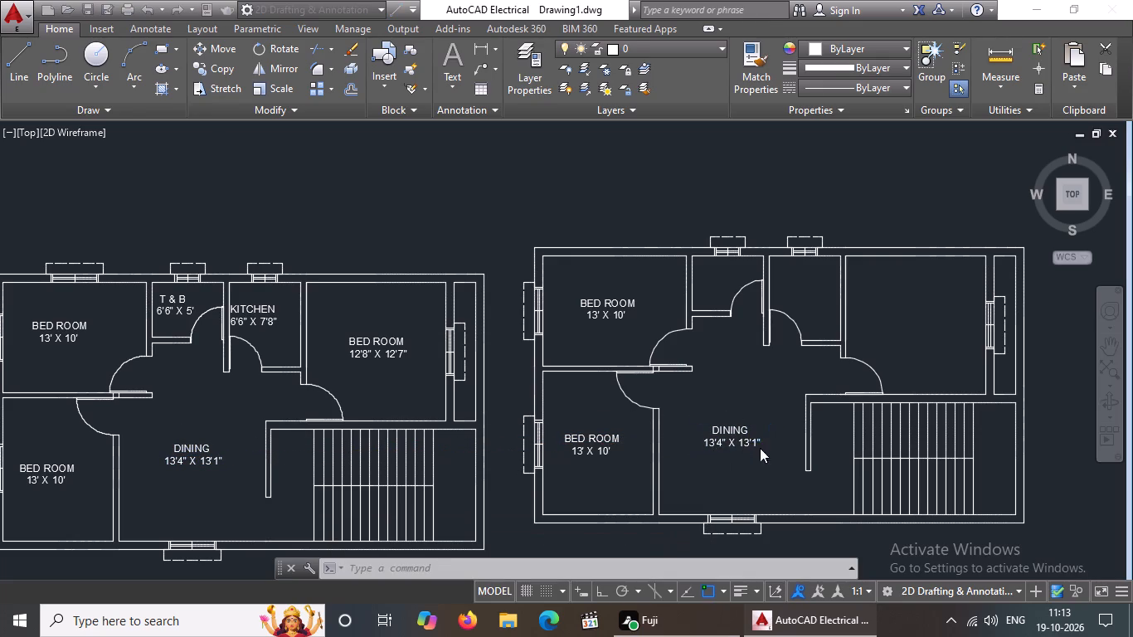
key(Right)
key(Right)
key(Right)
key(Right)
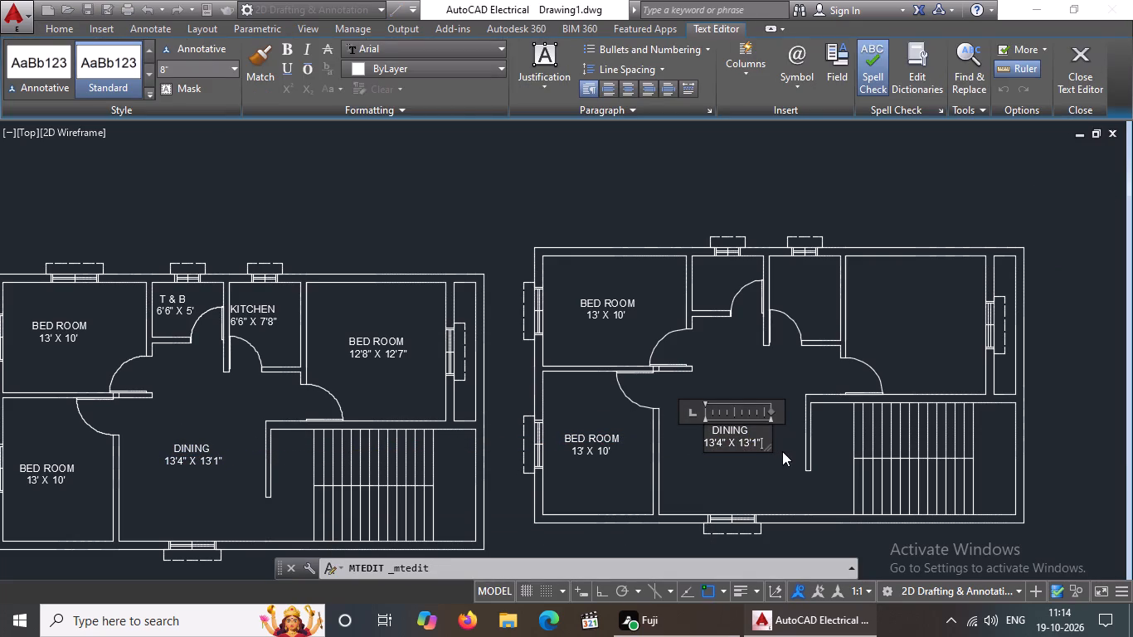
key(Right)
key(BackSpace)
key(BackSpace)
key(BackSpace)
key(BackSpace)
key(BackSpace)
key(BackSpace)
key(BackSpace)
key(BackSpace)
key(BackSpace)
key(BackSpace)
key(BackSpace)
key(BackSpace)
key(BackSpace)
key(BackSpace)
key(BackSpace)
key(BackSpace)
key(BackSpace)
key(BackSpace)
key(BackSpace)
key(BackSpace)
key(BackSpace)
key(BackSpace)
key(BackSpace)
key(BackSpace)
key(BackSpace)
key(BackSpace)
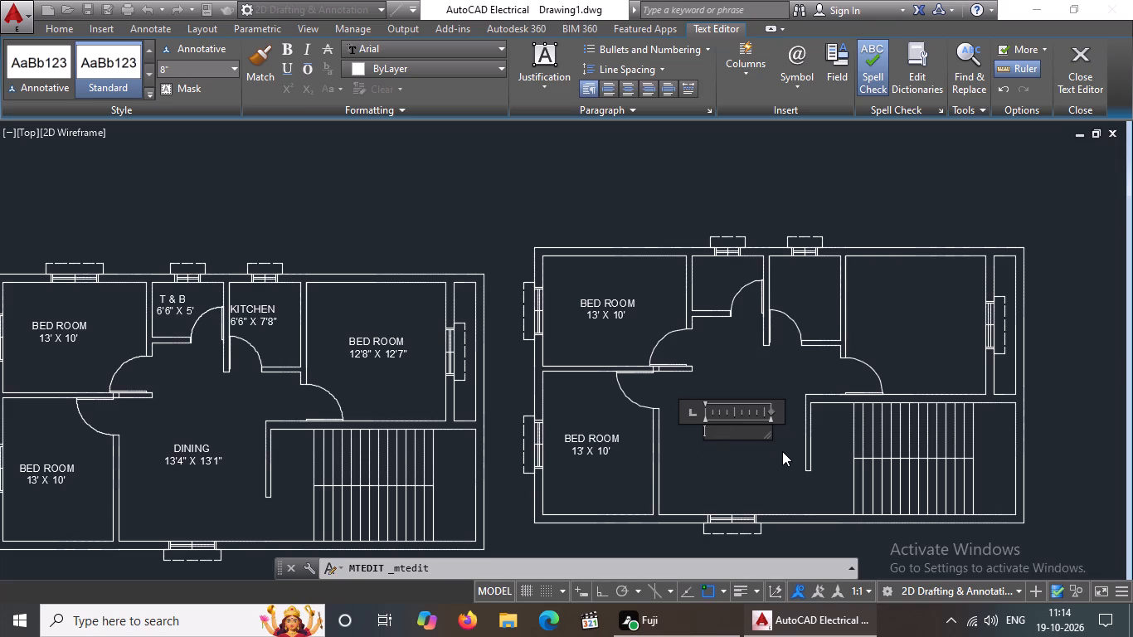
key(BackSpace)
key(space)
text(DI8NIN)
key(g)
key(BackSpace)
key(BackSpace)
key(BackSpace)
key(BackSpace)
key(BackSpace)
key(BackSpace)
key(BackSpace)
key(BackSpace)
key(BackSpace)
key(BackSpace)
Retype the emptied dining label in the right plan as DINING over 13'4" X 13'1".
text(DINI)
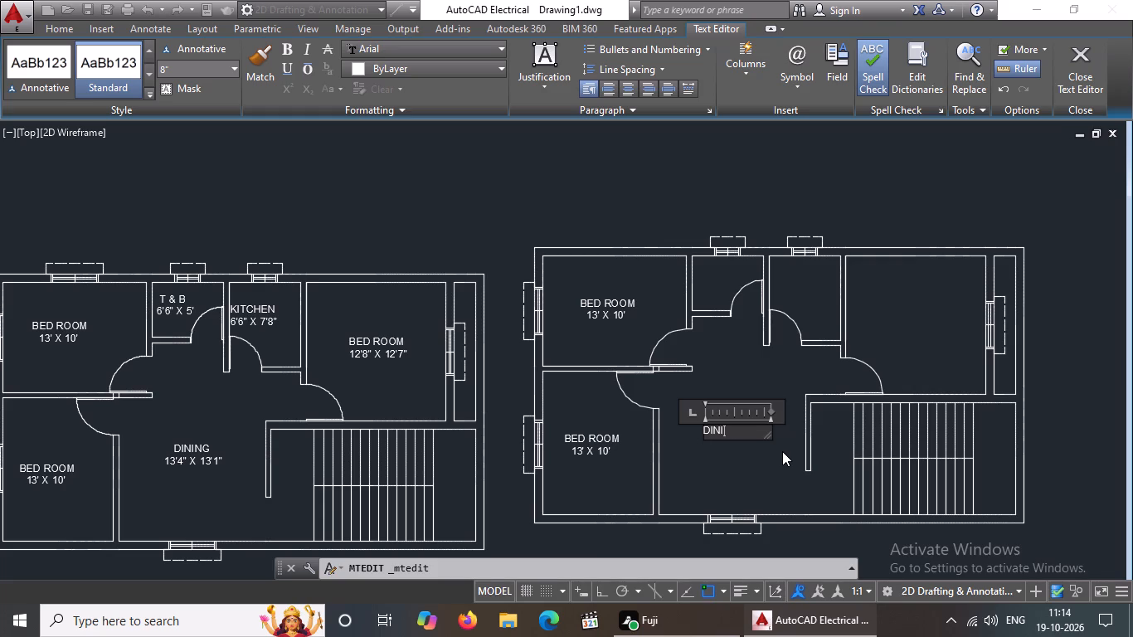
text(NG)
key(Return)
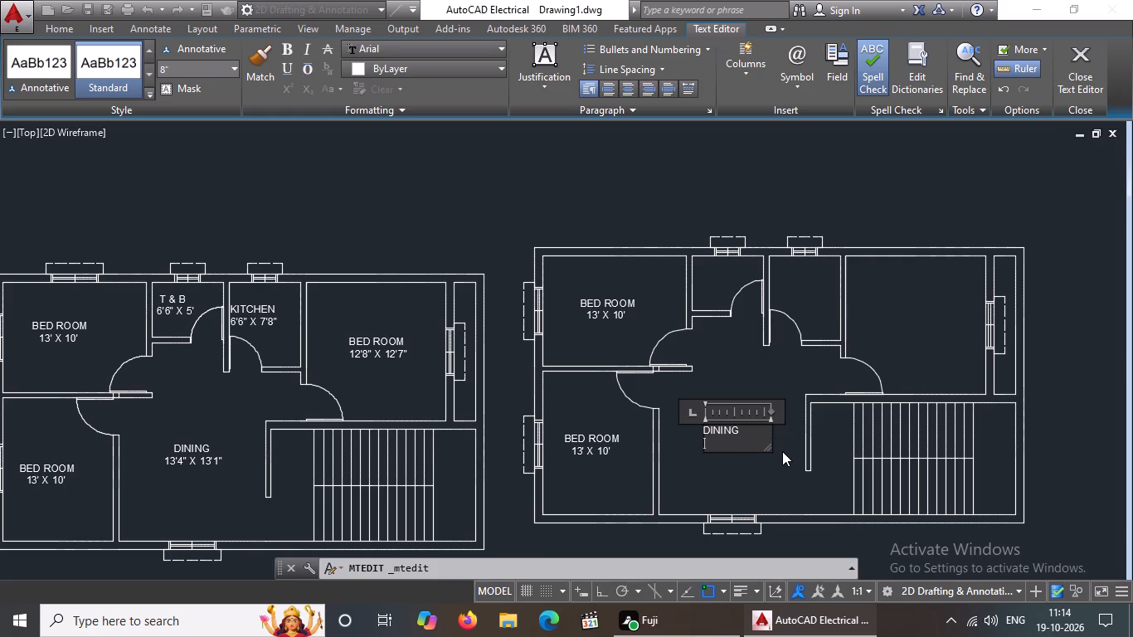
text(13')
key(4)
key(shift+quotedbl)
key(space)
text(X)
key(space)
text(13')
text(1")
Indent the DINING line by two spaces to centre it over 13'4" X 13'1", and save the text changes.
key(Up)
key(Left)
key(Left)
key(Left)
key(Left)
key(Left)
key(Left)
key(space)
key(space)
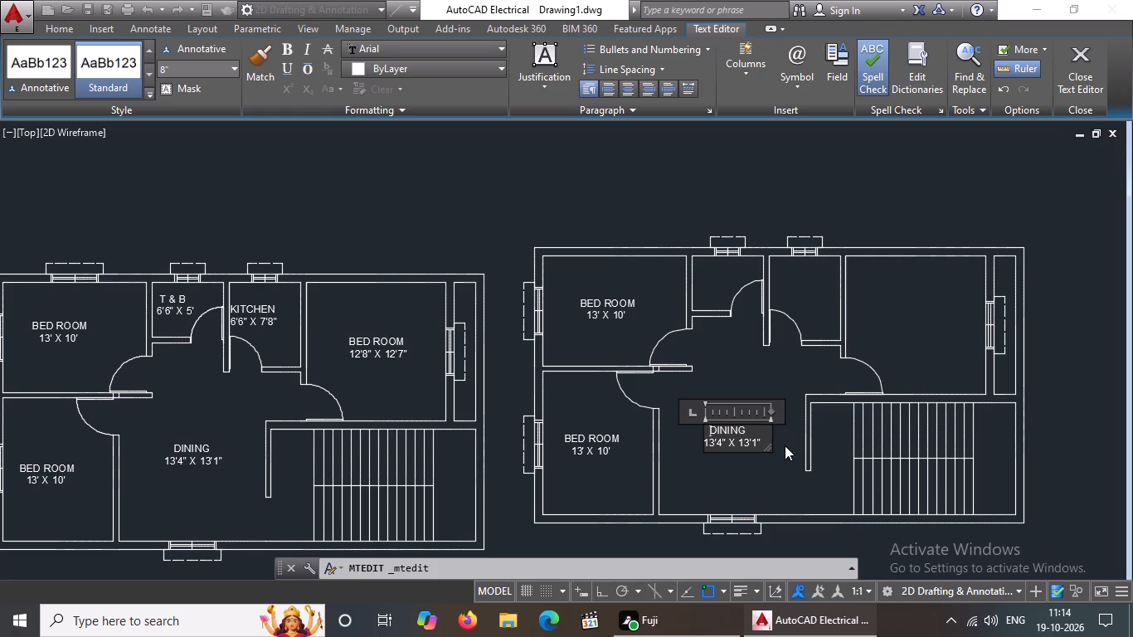
click(767, 378)
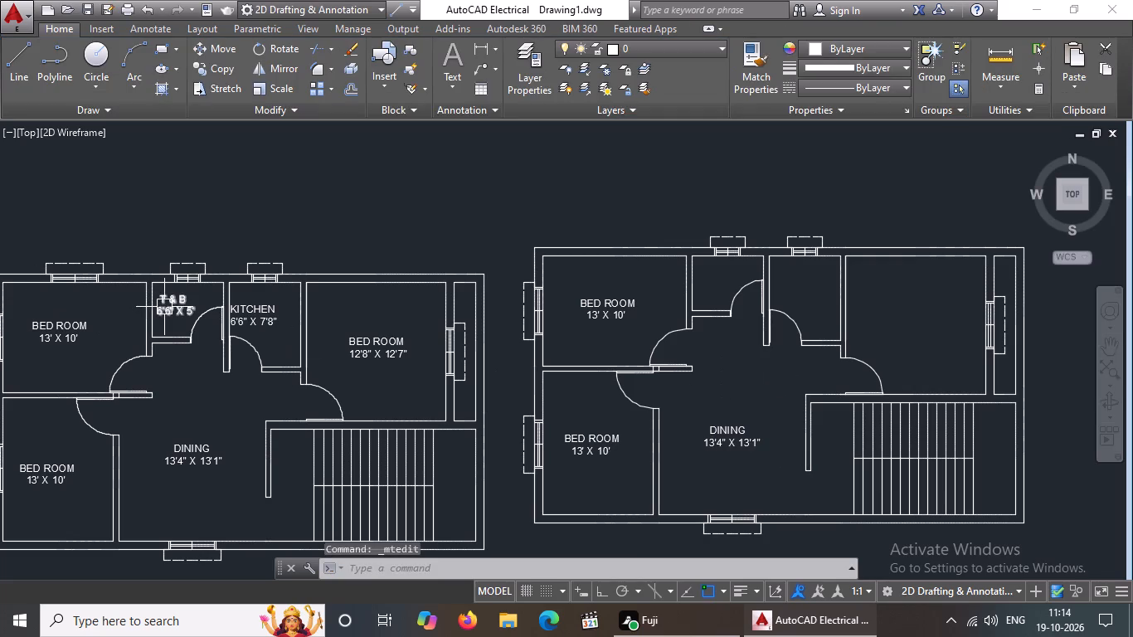
Copy the T & B 6'6" X 5' label from the left plan into the matching small room of the right plan.
click(164, 307)
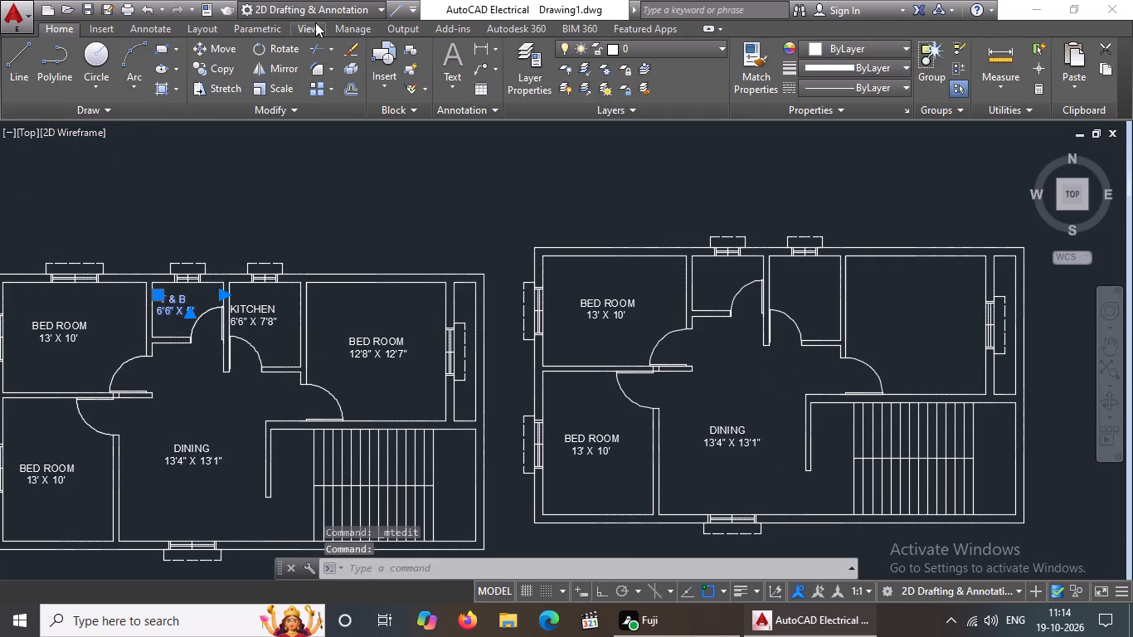
click(219, 71)
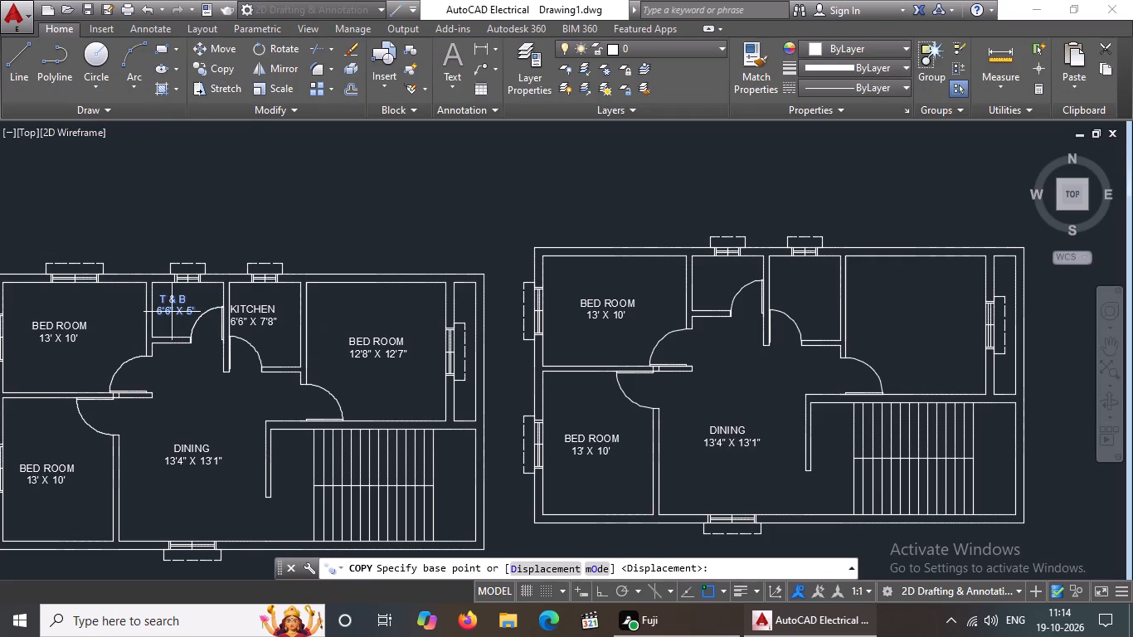
click(170, 309)
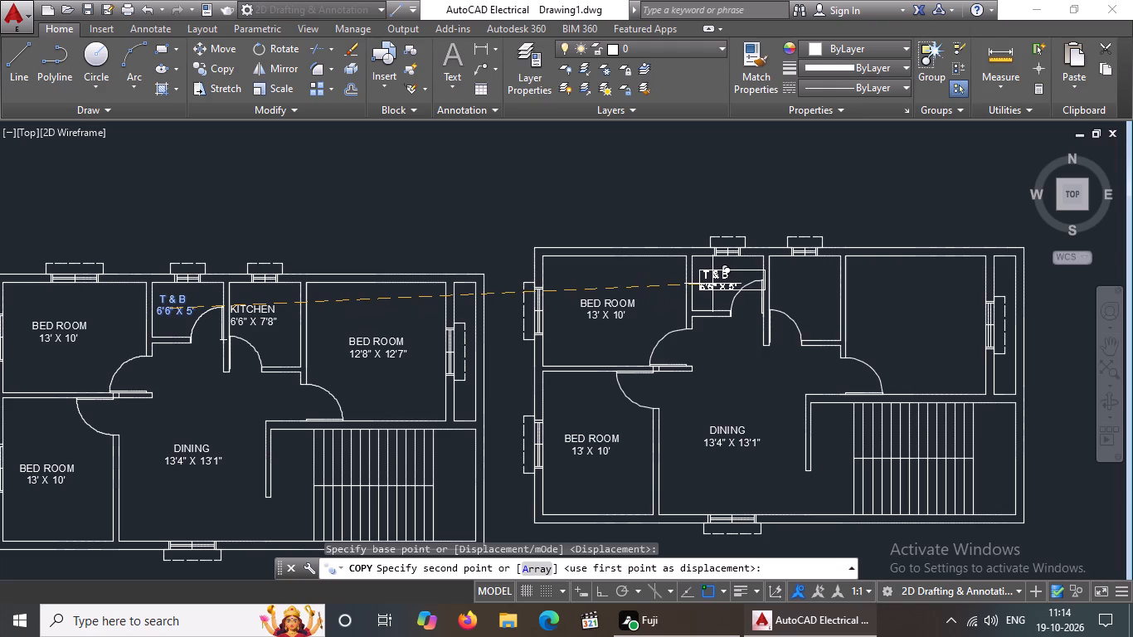
click(718, 280)
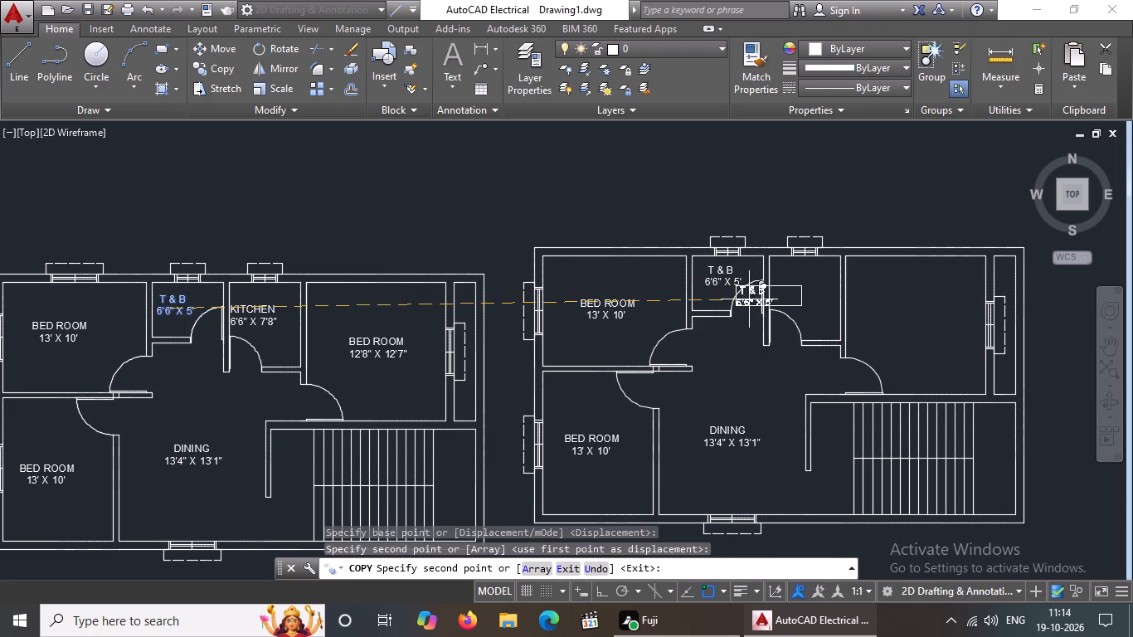
key(Escape)
Open the copied T & B label in the right plan for editing and clear all of its text.
double_click(740, 279)
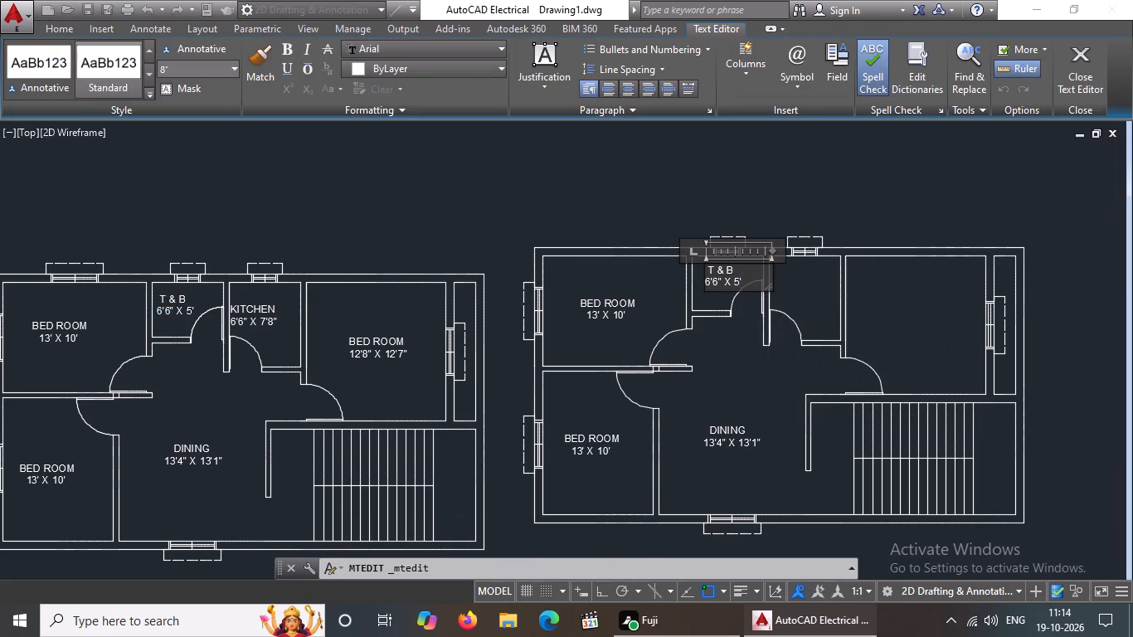
key(BackSpace)
key(BackSpace)
key(BackSpace)
key(BackSpace)
key(BackSpace)
key(BackSpace)
key(BackSpace)
key(BackSpace)
key(BackSpace)
key(BackSpace)
key(BackSpace)
key(BackSpace)
key(BackSpace)
key(BackSpace)
key(BackSpace)
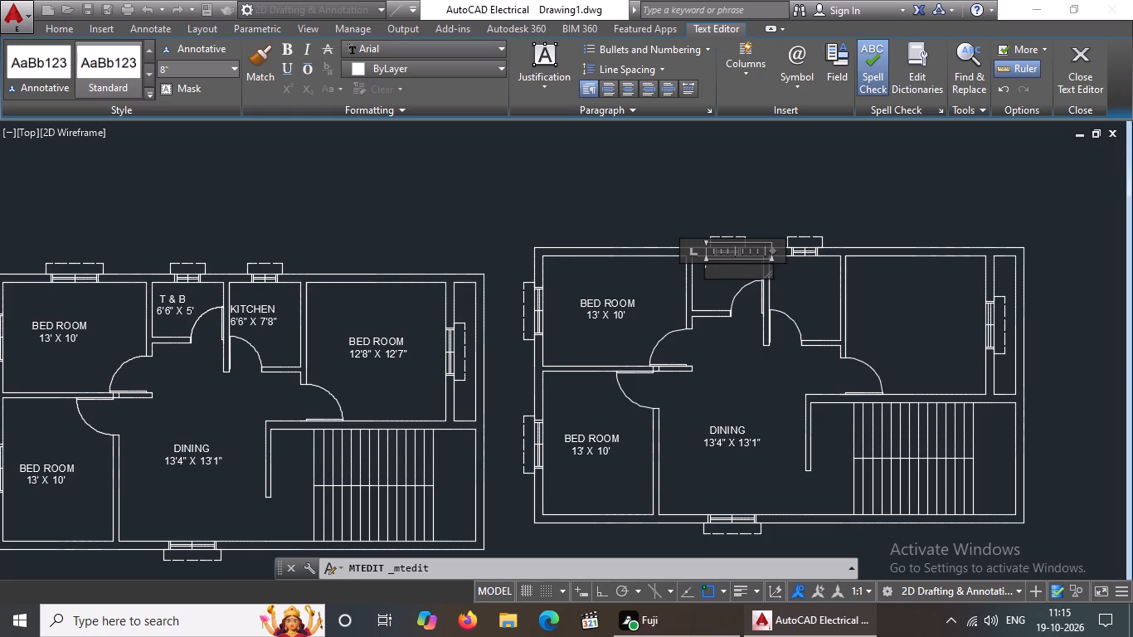
key(Right)
key(BackSpace)
Retype the emptied label in the right plan as T & B over 6'6" X 5'.
key(t)
key(space)
key(shift+ampersand)
key(space)
key(b)
key(Return)
text(6')
text(6")
key(space)
text(X)
key(space)
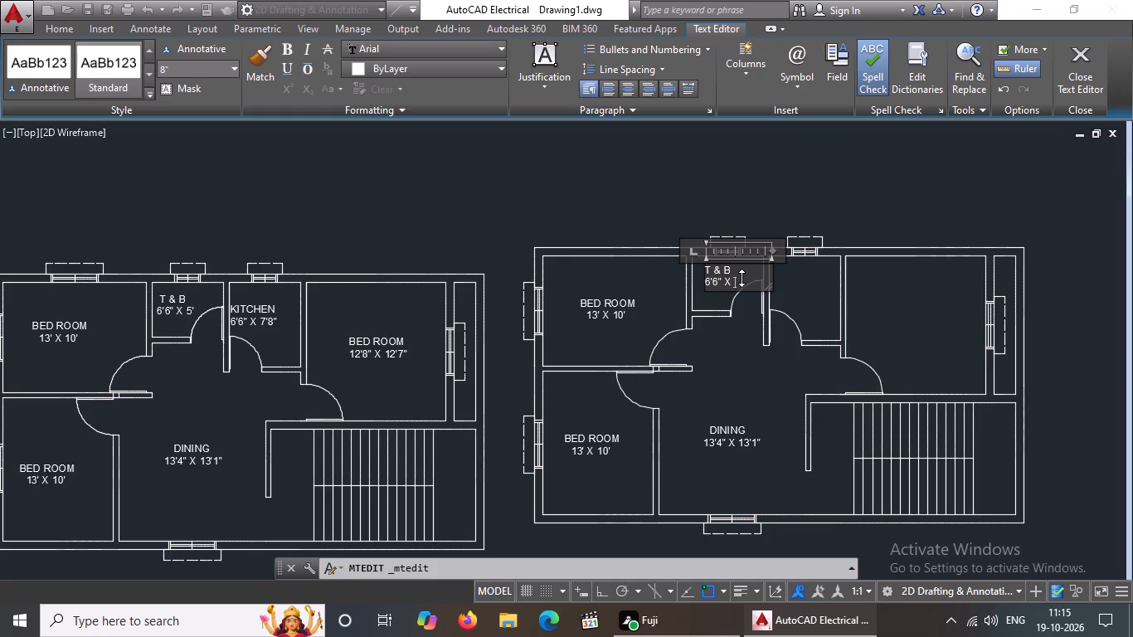
text(5')
Indent the T & B line by two spaces to centre it over 6'6" X 5', and save the text changes.
key(Up)
key(Left)
key(Left)
key(Left)
key(Left)
key(Left)
key(space)
key(space)
click(793, 300)
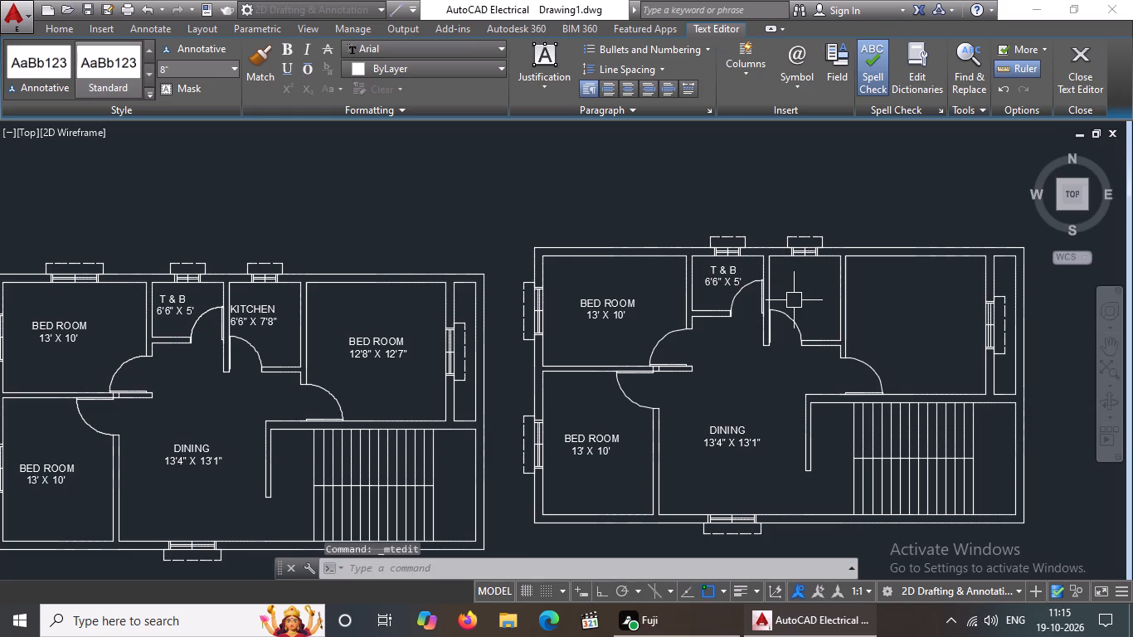
Move the KITCHEN label in the left plan slightly to the right to centre it in its room.
click(243, 323)
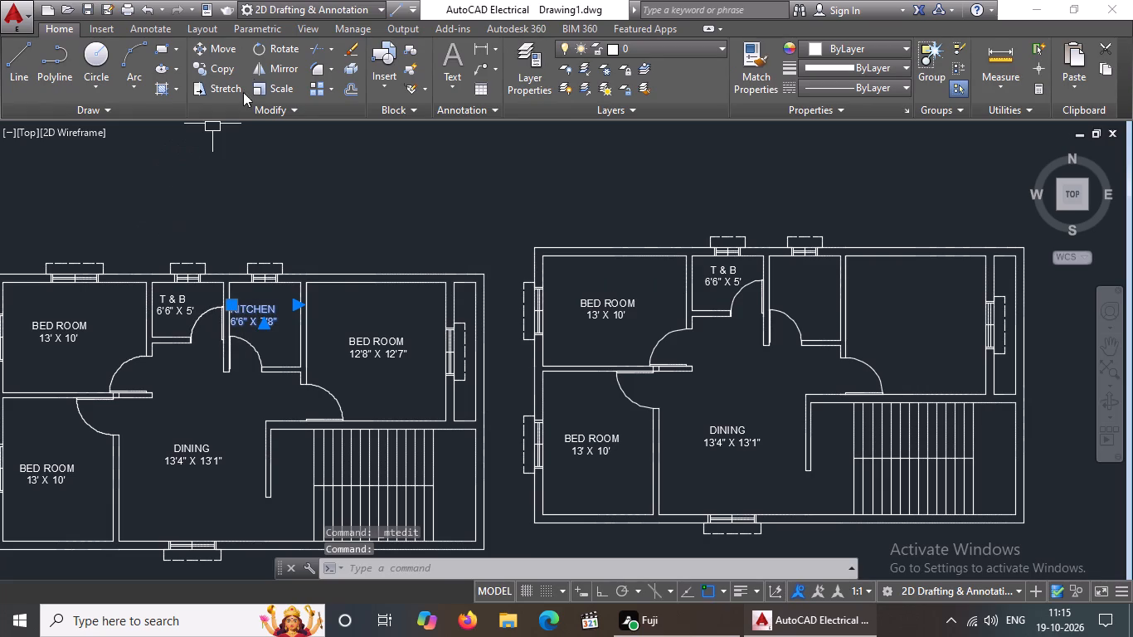
click(226, 48)
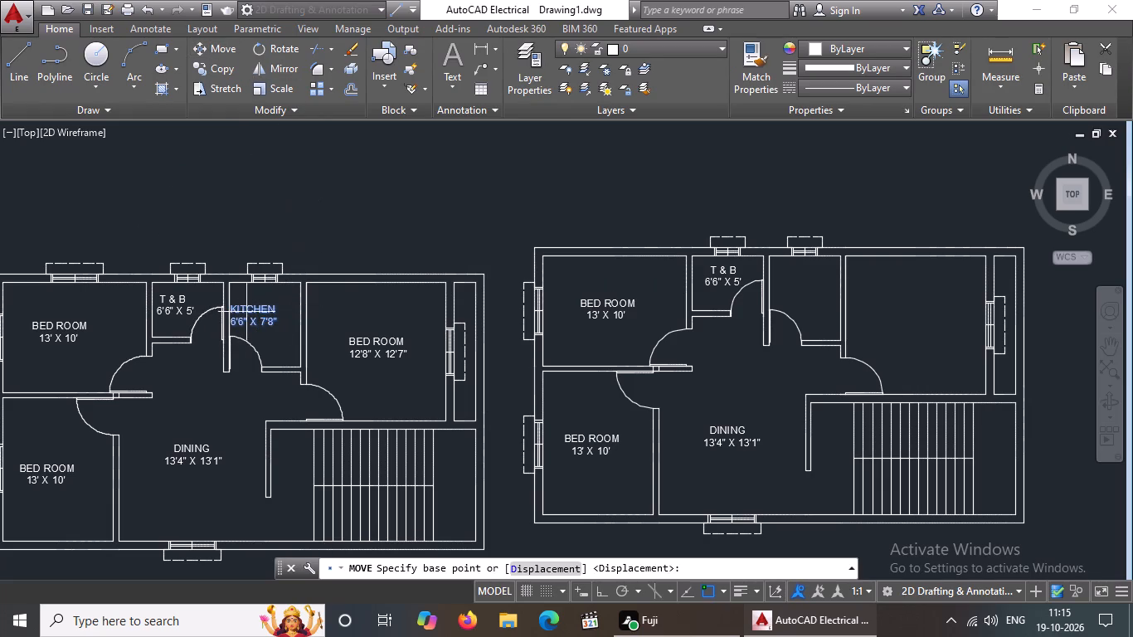
click(251, 314)
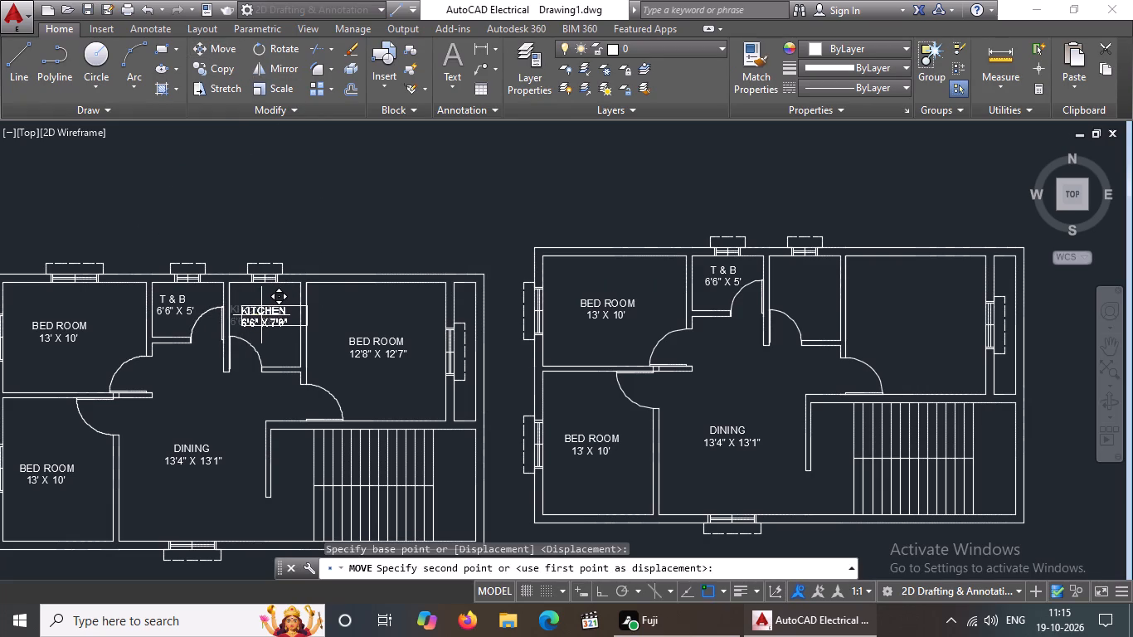
click(261, 314)
key(Escape)
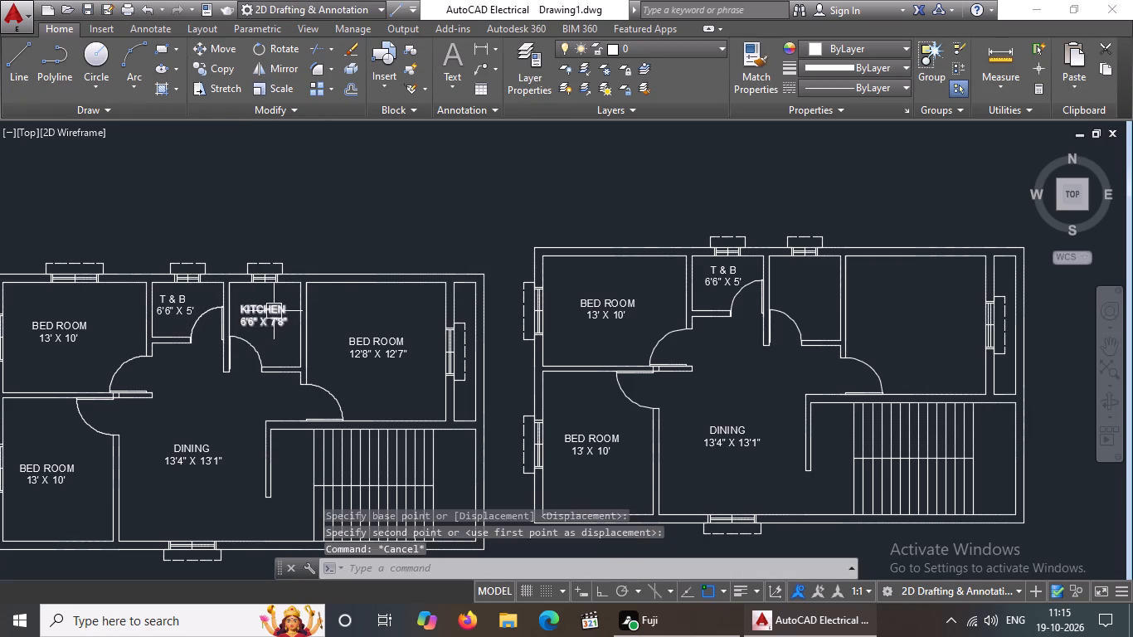
Copy the KITCHEN label from the left plan into the matching kitchen of the right plan.
click(274, 311)
click(224, 73)
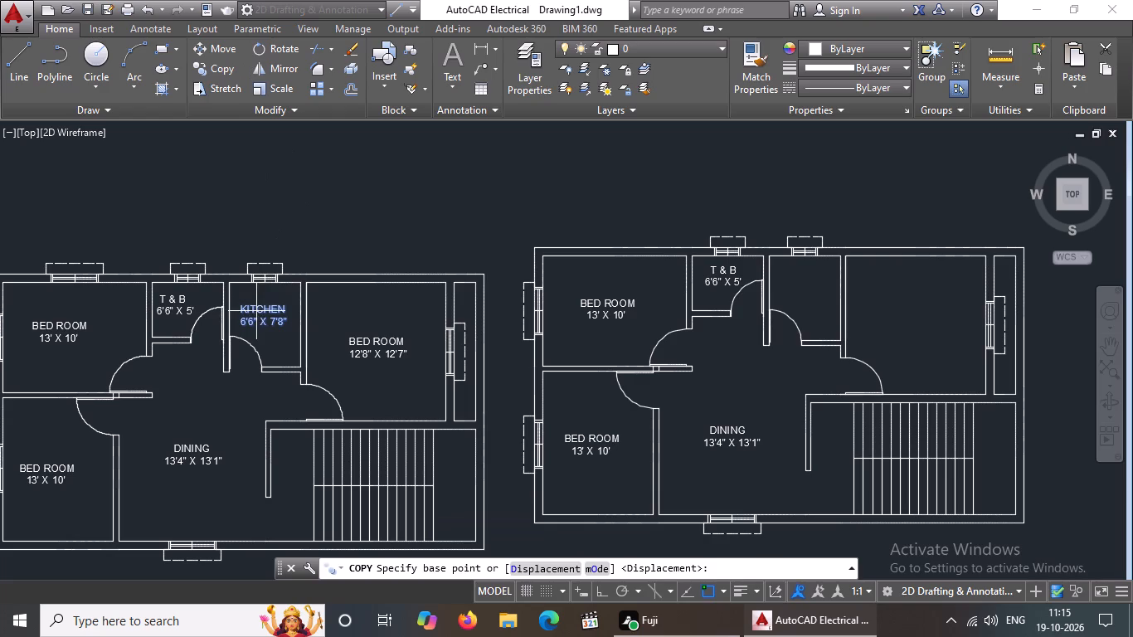
click(260, 315)
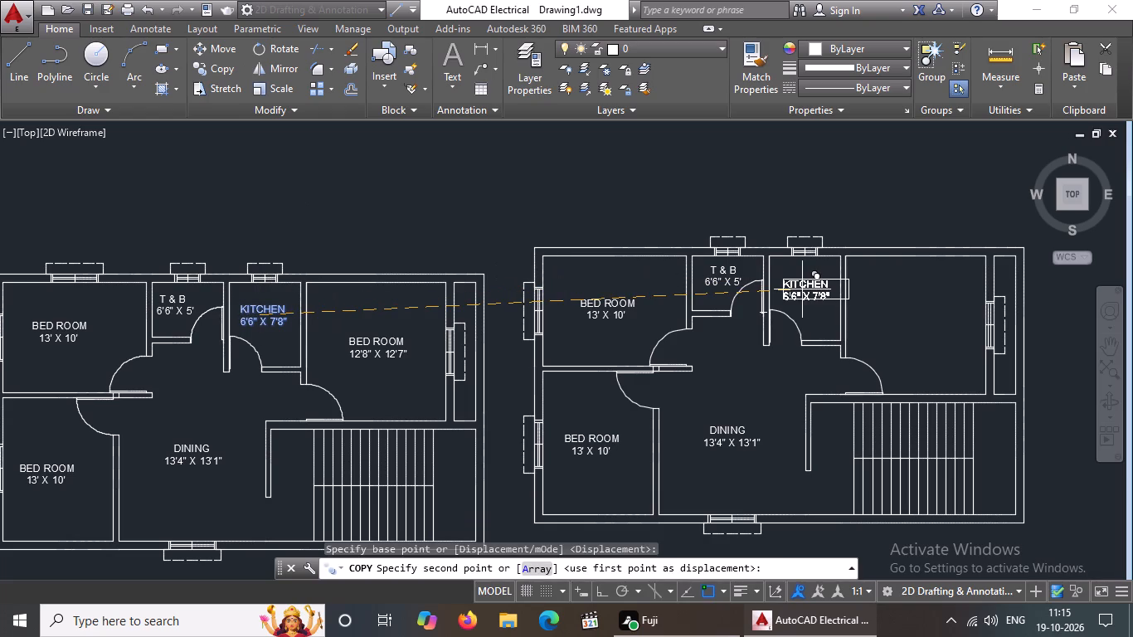
click(802, 289)
key(Escape)
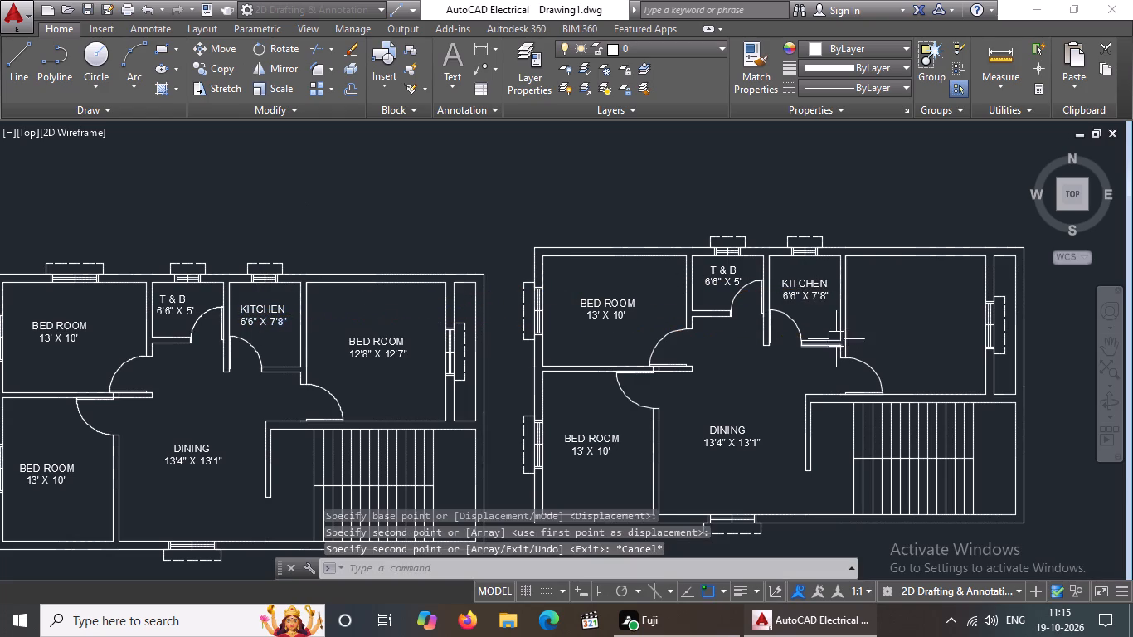
Open the copied KITCHEN label in the right plan for editing and clear all of its text.
double_click(819, 297)
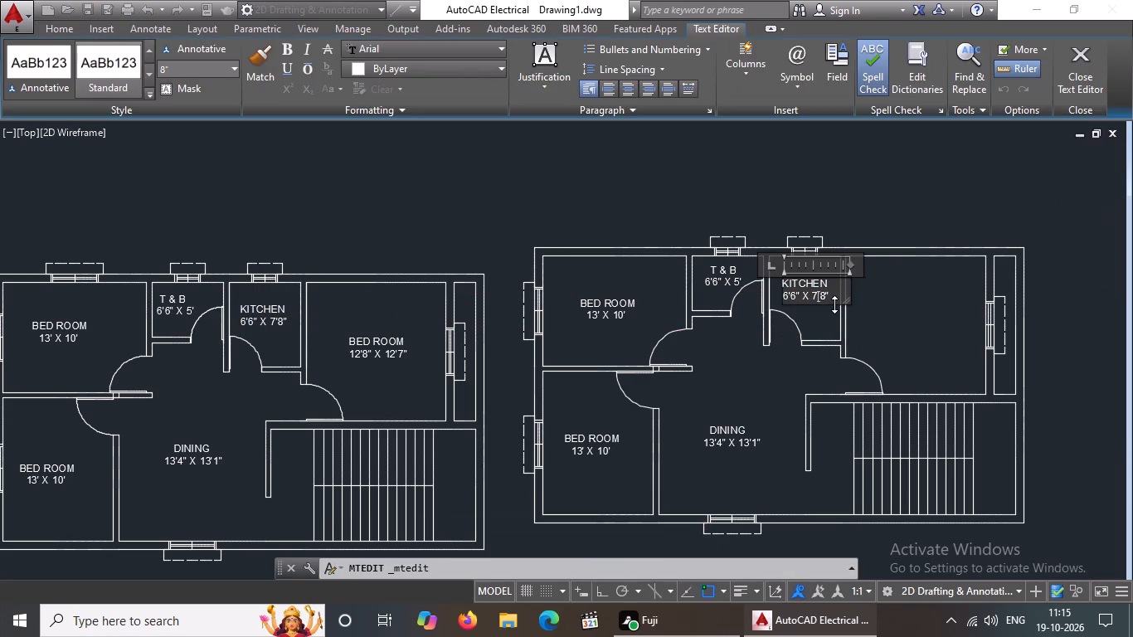
key(Right)
key(Right)
key(Right)
key(Right)
key(BackSpace)
key(BackSpace)
key(BackSpace)
key(BackSpace)
key(BackSpace)
key(BackSpace)
key(BackSpace)
key(BackSpace)
key(BackSpace)
key(BackSpace)
key(BackSpace)
key(BackSpace)
key(BackSpace)
key(BackSpace)
key(BackSpace)
key(BackSpace)
key(BackSpace)
key(BackSpace)
key(BackSpace)
key(BackSpace)
key(BackSpace)
key(BackSpace)
key(BackSpace)
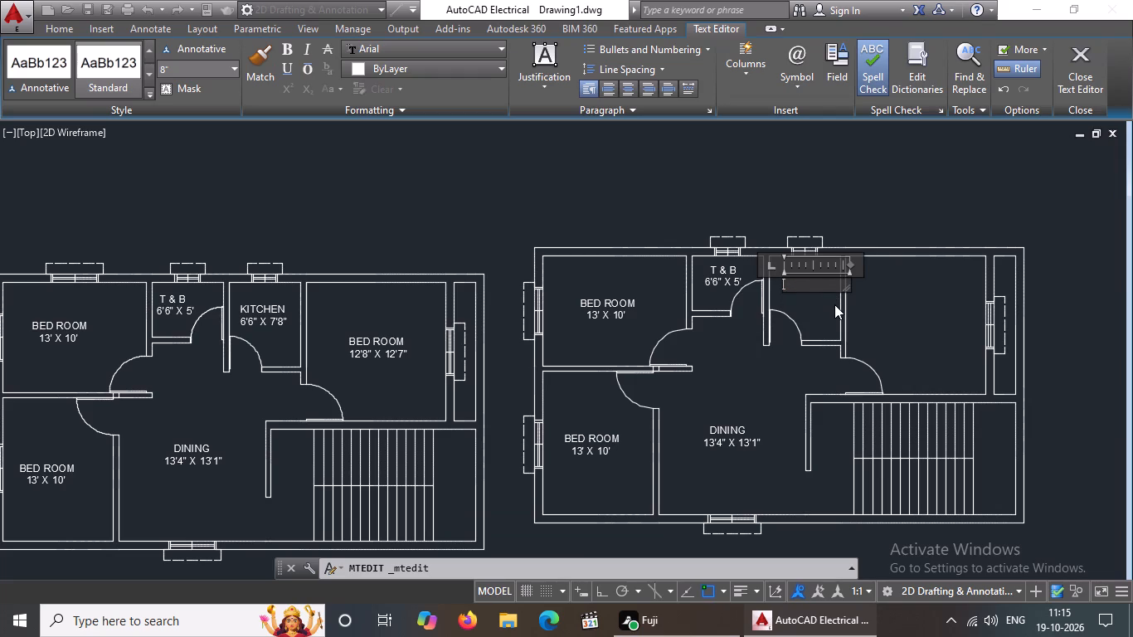
Retype the emptied label in the right plan as KITCHEN over 6'6" X 7'8".
text(KIT)
key(c)
text(HEN)
key(Return)
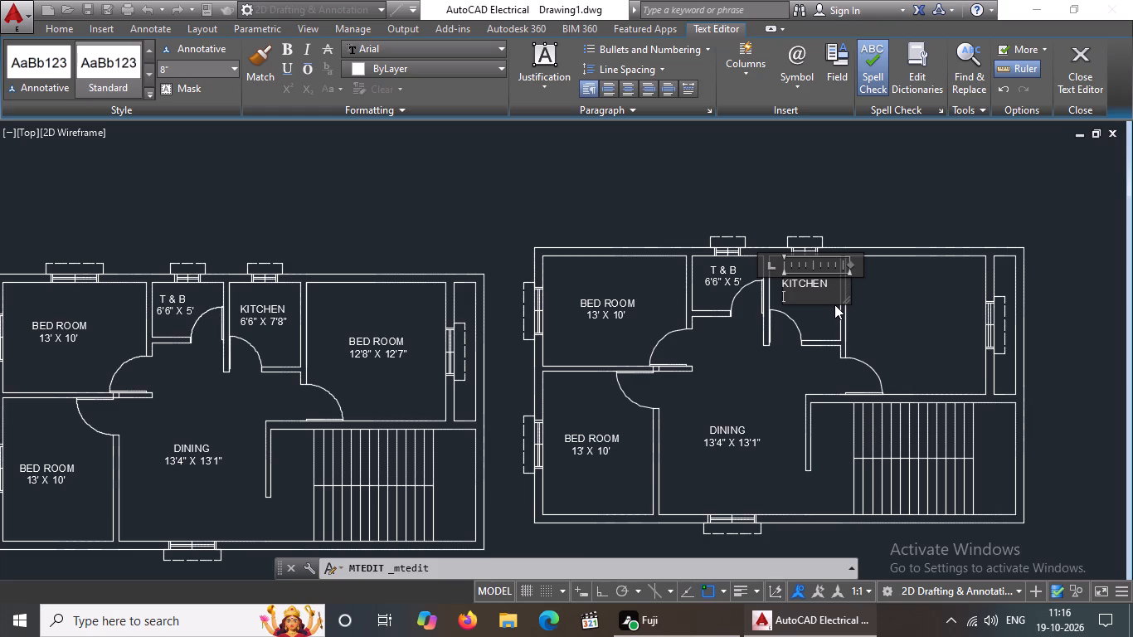
text(6'6")
key(space)
text(X)
key(space)
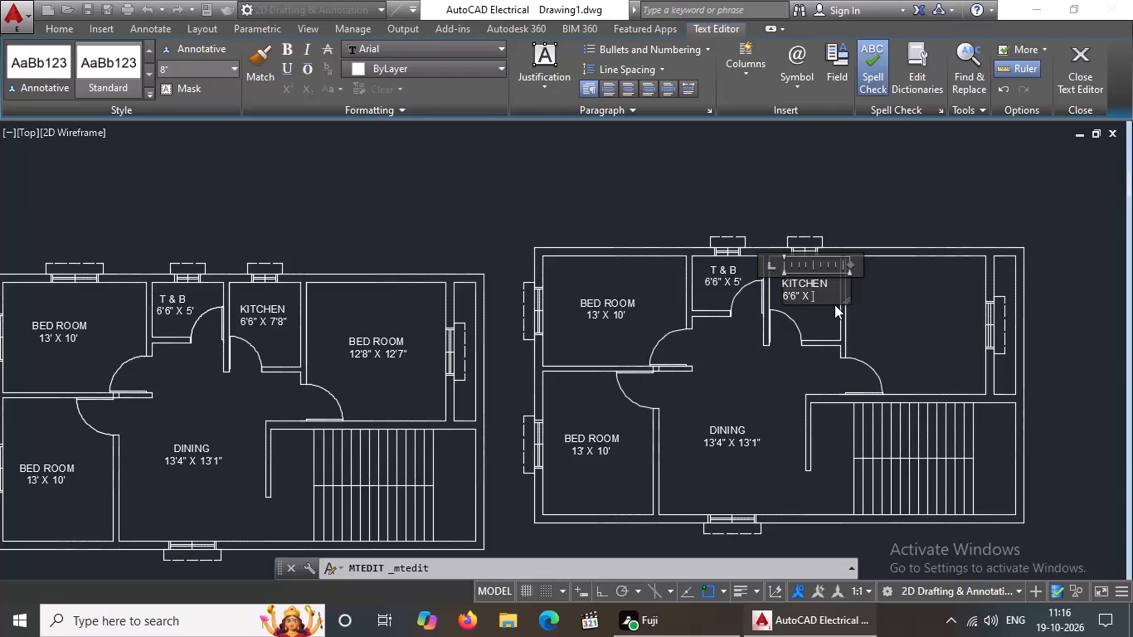
text(7'8")
Delete the whole size line beneath KITCHEN in the right plan's label, keeping the room name.
key(Up)
key(Left)
key(Left)
key(Left)
key(Right)
key(Right)
key(Right)
key(Right)
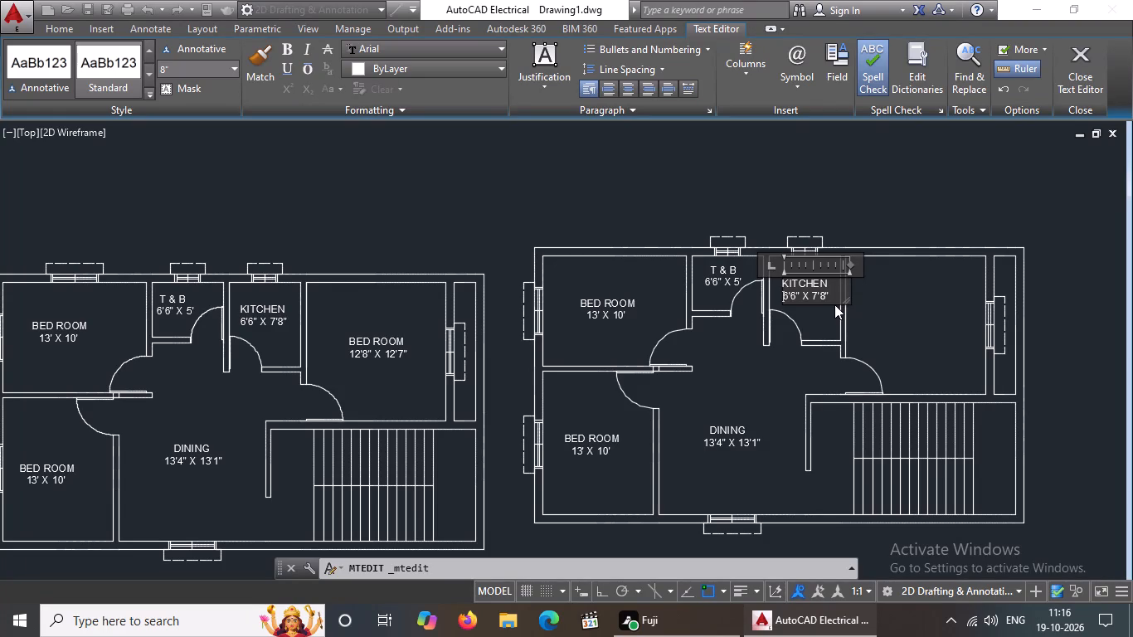
key(Delete)
key(Delete)
key(Delete)
key(Delete)
key(Delete)
key(Delete)
key(Delete)
key(Delete)
key(Delete)
key(Delete)
key(Delete)
key(Delete)
key(Delete)
key(Delete)
key(Delete)
key(Delete)
key(Delete)
key(Delete)
key(Delete)
key(Delete)
Re-enter the kitchen size line as 6'6" X 7'8" and save the text changes.
text(6'6")
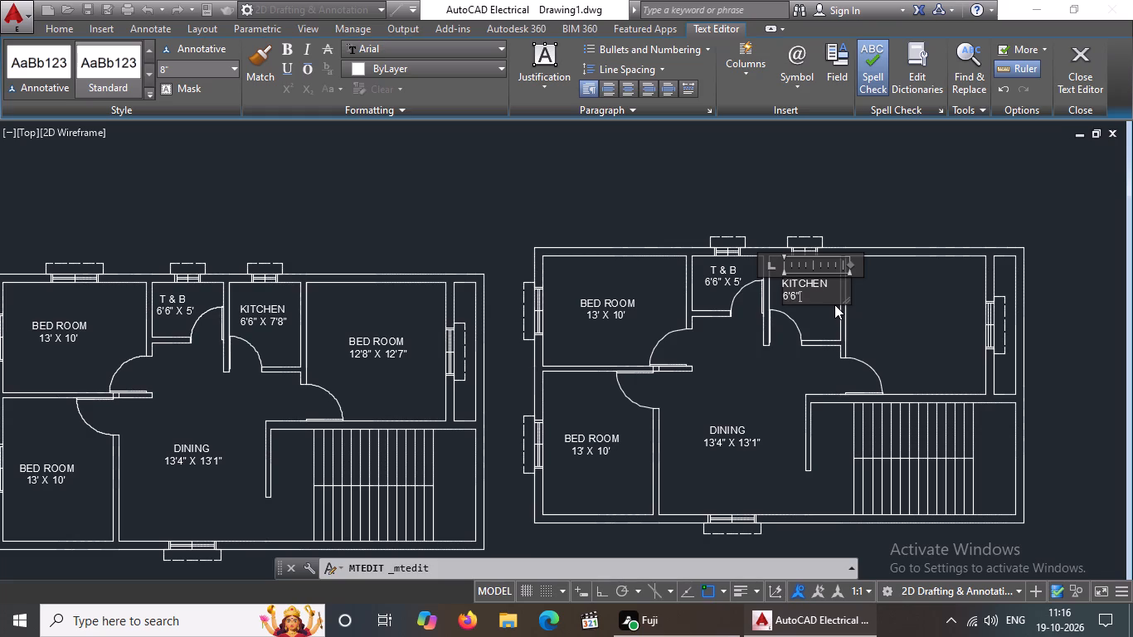
key(space)
text(X)
key(space)
text(7')
text(8")
click(1083, 49)
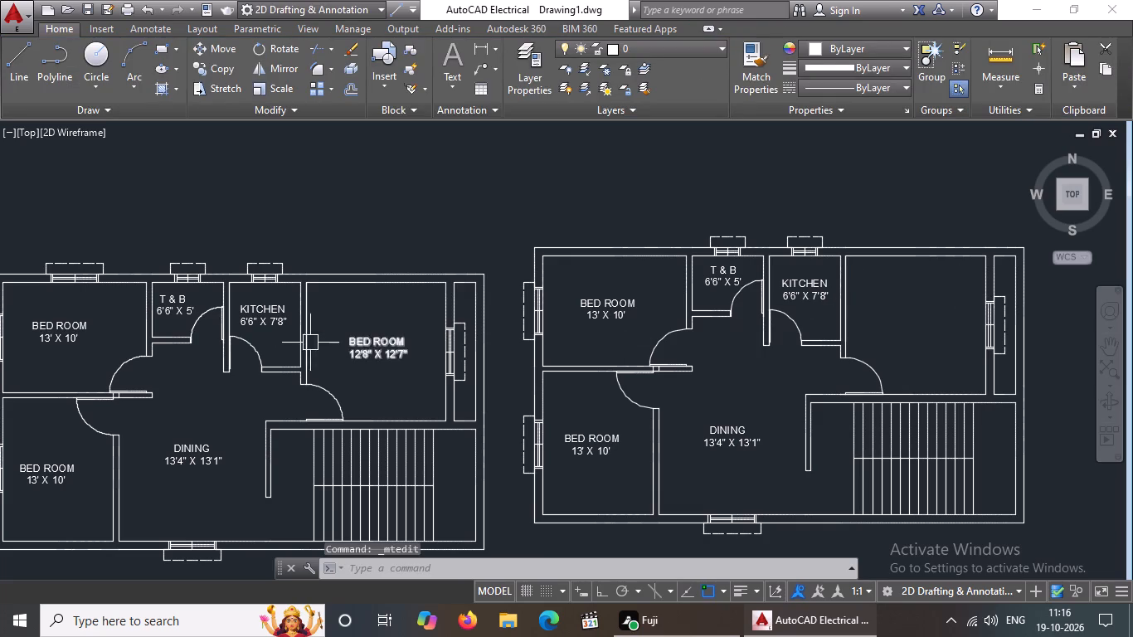
Copy the 12'8" X 12'7" BED ROOM label from the left plan into the matching bedroom of the right plan.
click(395, 349)
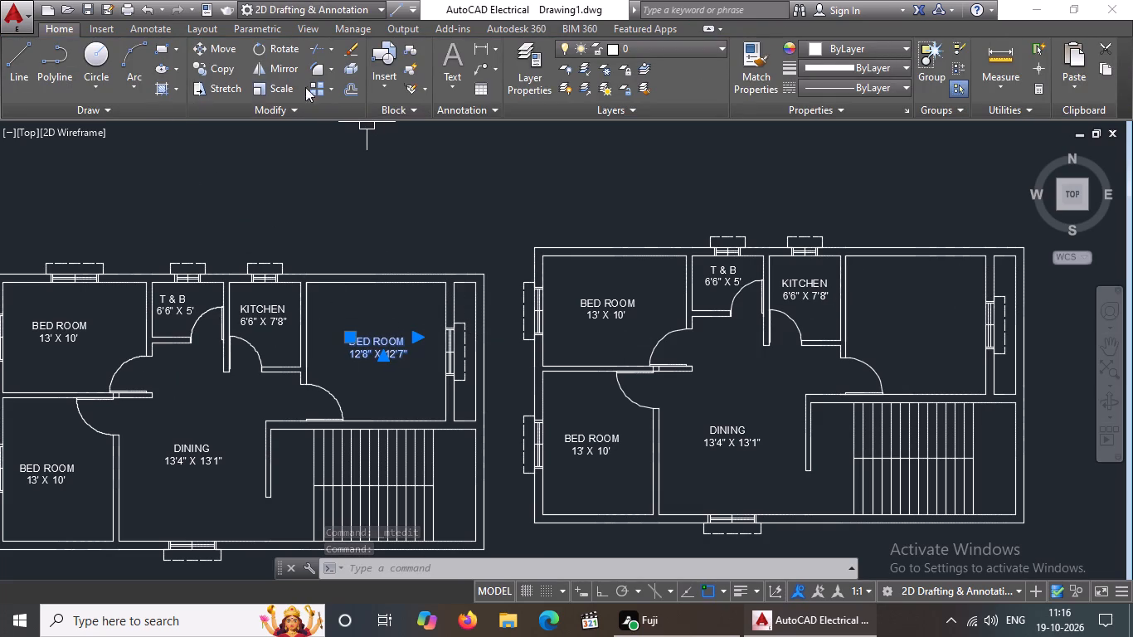
click(212, 67)
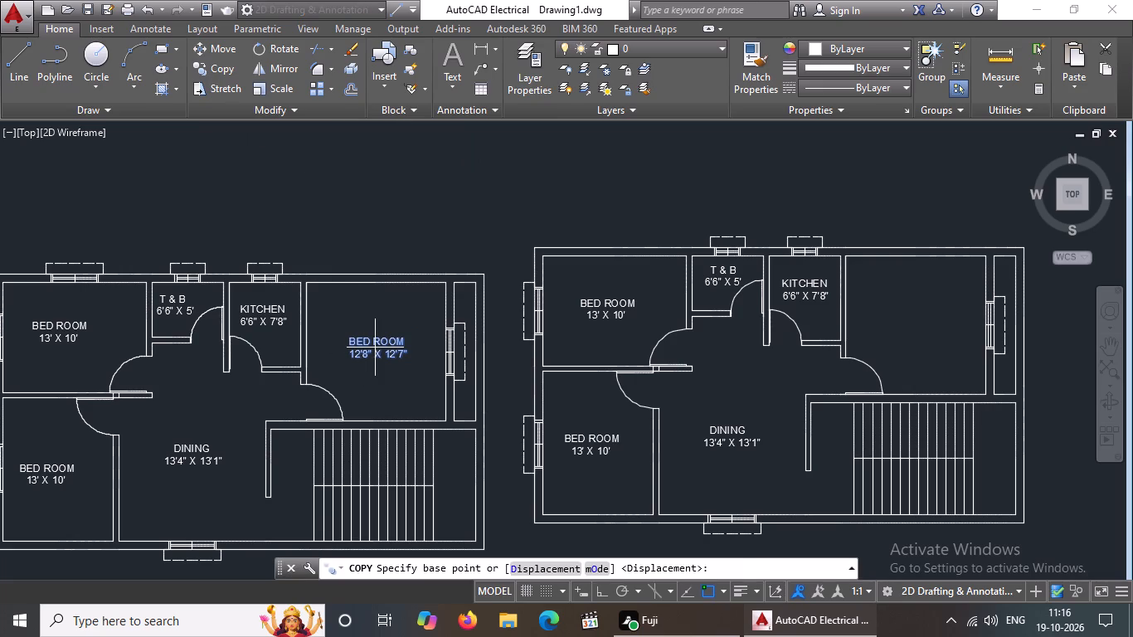
click(376, 347)
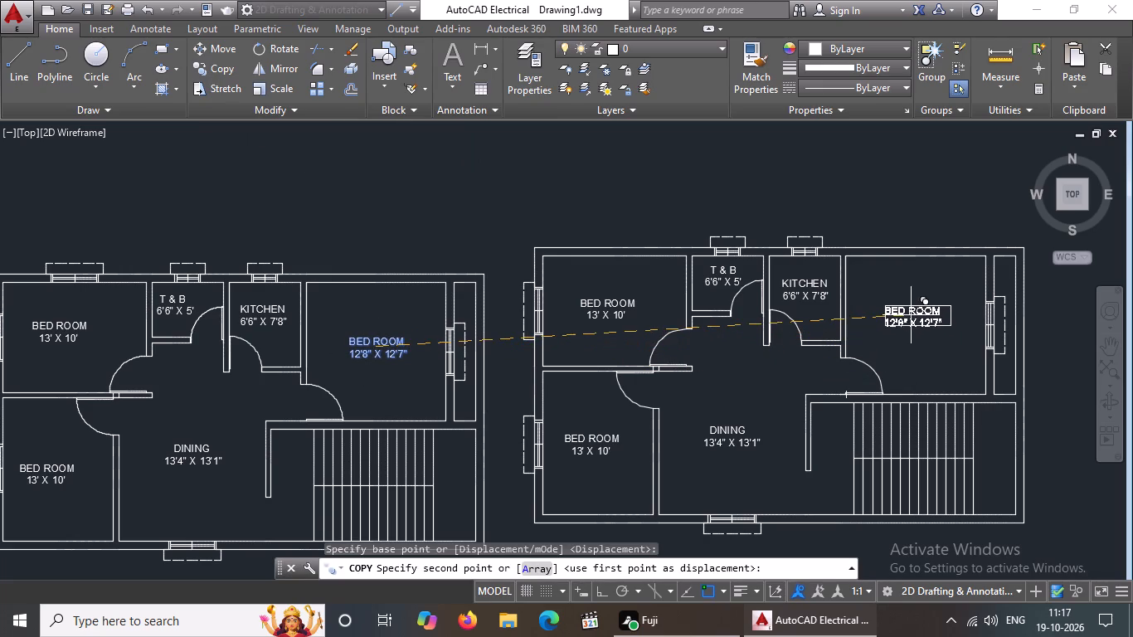
click(912, 314)
key(Escape)
Open the copied 12'8" X 12'7" BED ROOM label in the right plan for editing and clear all of its text.
middle_drag(939, 314, 821, 343)
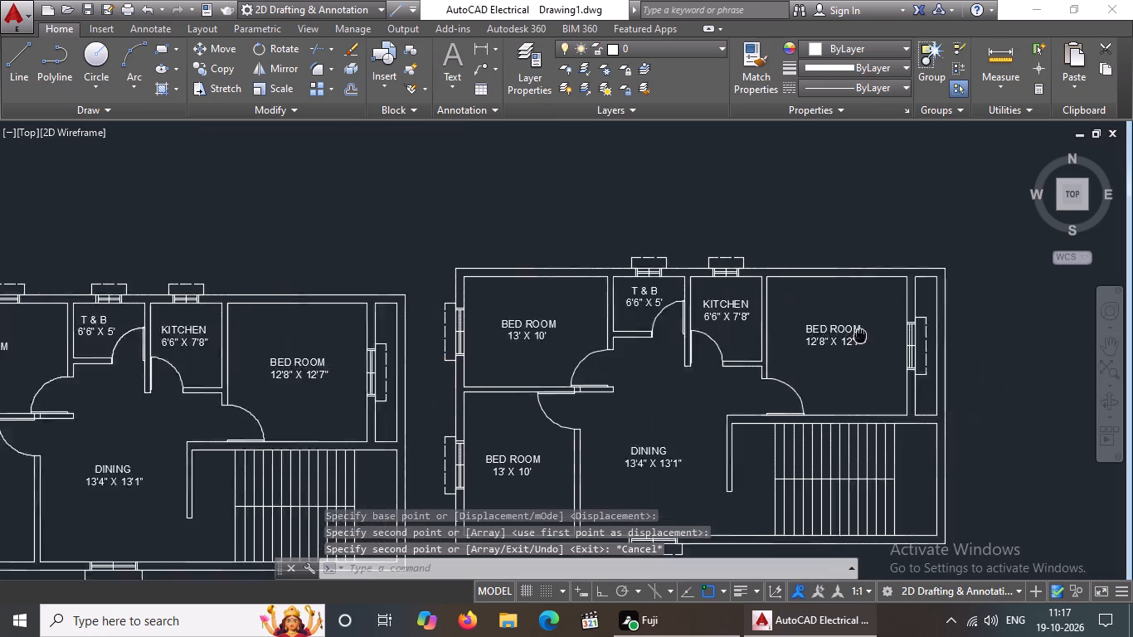
middle_drag(821, 343, 777, 352)
double_click(757, 357)
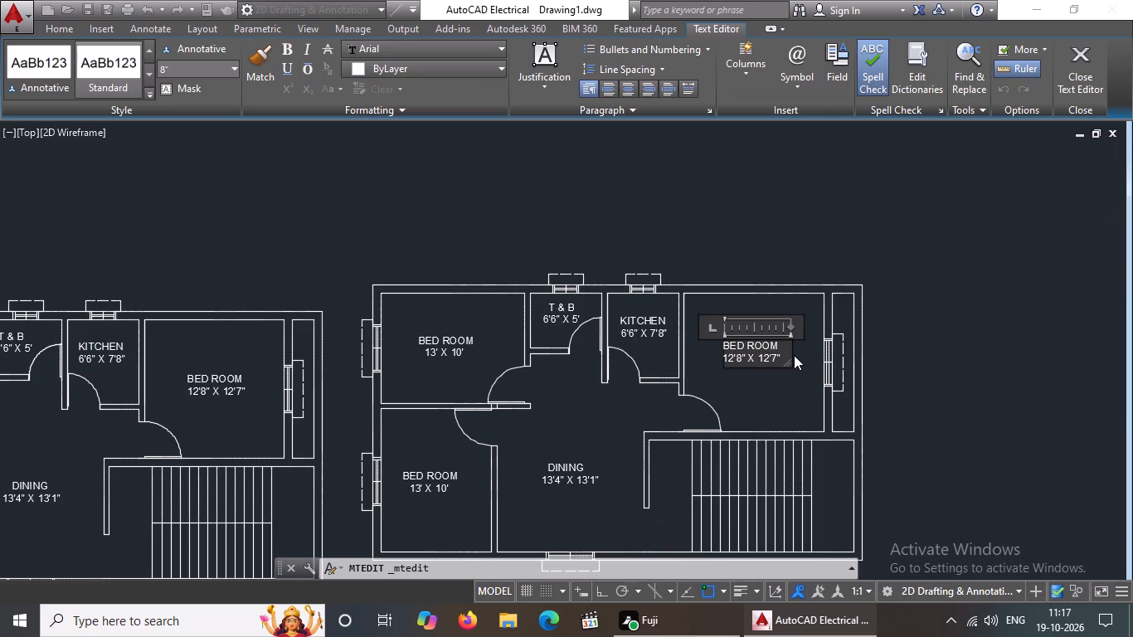
key(Delete)
key(Delete)
key(Delete)
key(Delete)
key(Delete)
key(Delete)
key(Delete)
key(BackSpace)
key(BackSpace)
key(BackSpace)
key(BackSpace)
key(BackSpace)
key(BackSpace)
key(BackSpace)
key(BackSpace)
key(BackSpace)
key(BackSpace)
key(BackSpace)
key(BackSpace)
key(BackSpace)
key(BackSpace)
key(BackSpace)
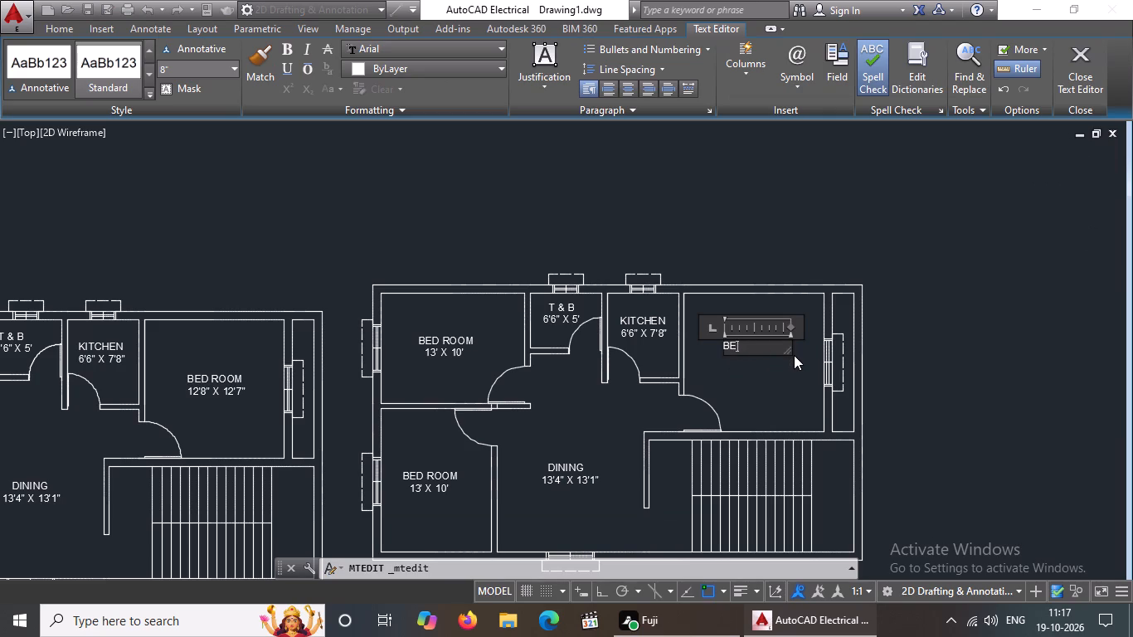
key(BackSpace)
key(BackSpace)
key(BackSpace)
key(BackSpace)
Retype the right plan's cleared bedroom label as BED ROOM with 12'8" X 12'7" beneath it and save the text.
text(BED ROOM)
key(Return)
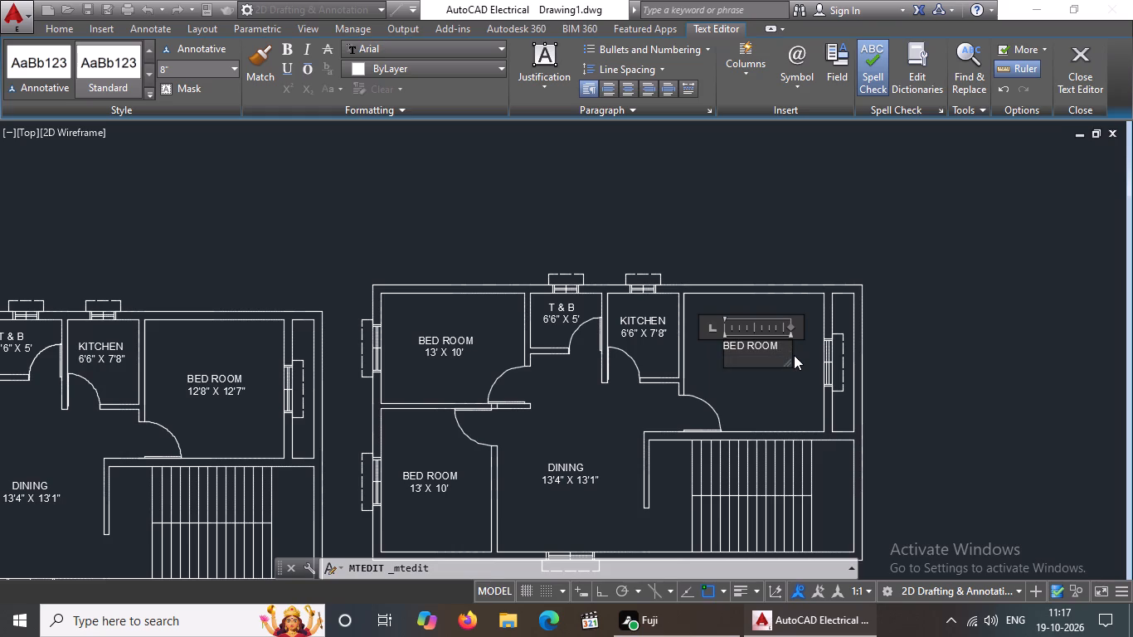
text(12)
key(apostrophe)
key(8)
key(shift+quotedbl)
key(space)
text(X)
key(space)
text(12)
key(apostrophe)
text(7")
click(775, 400)
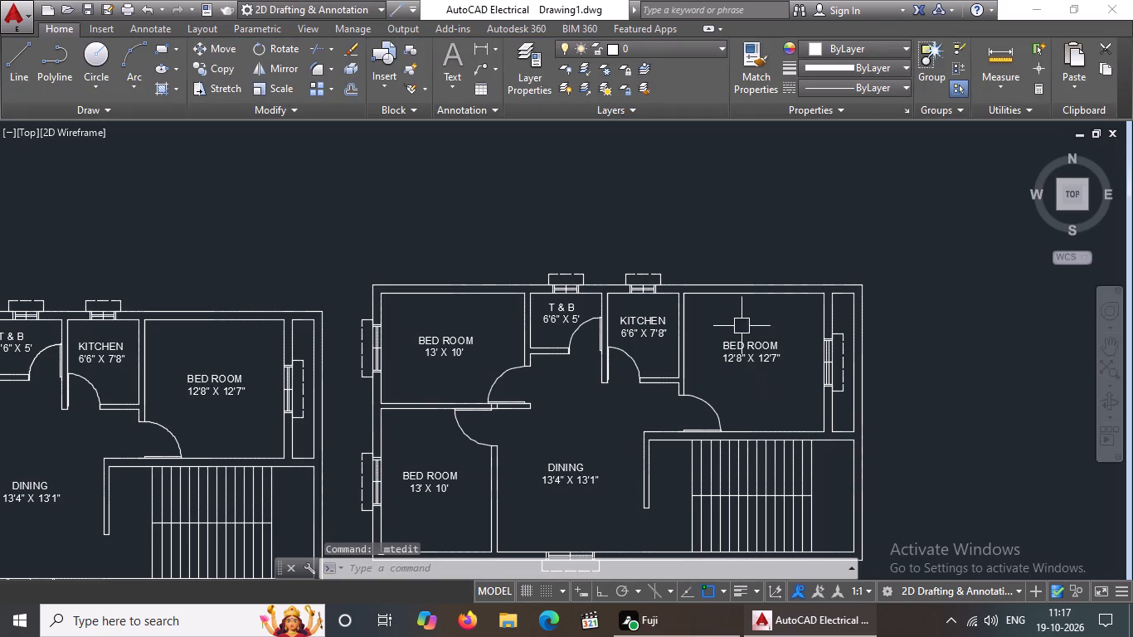
Copy the left plan's 12'8" X 12'7" BED ROOM label onto the narrow balcony strip beside that bedroom.
scroll(752, 386, down, 1)
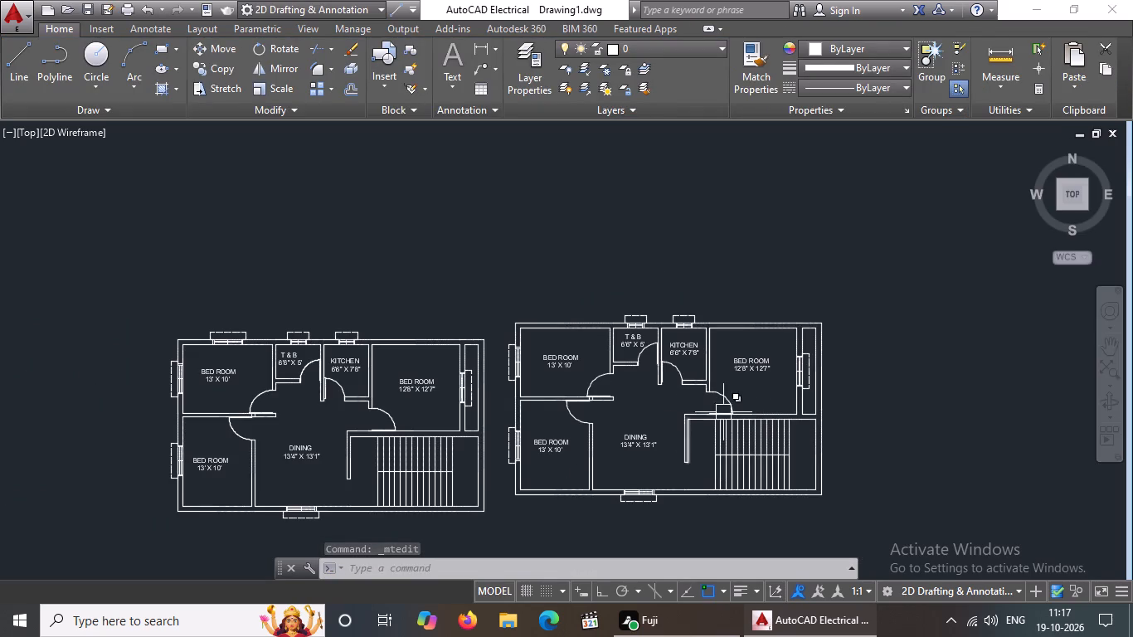
middle_drag(713, 363, 696, 353)
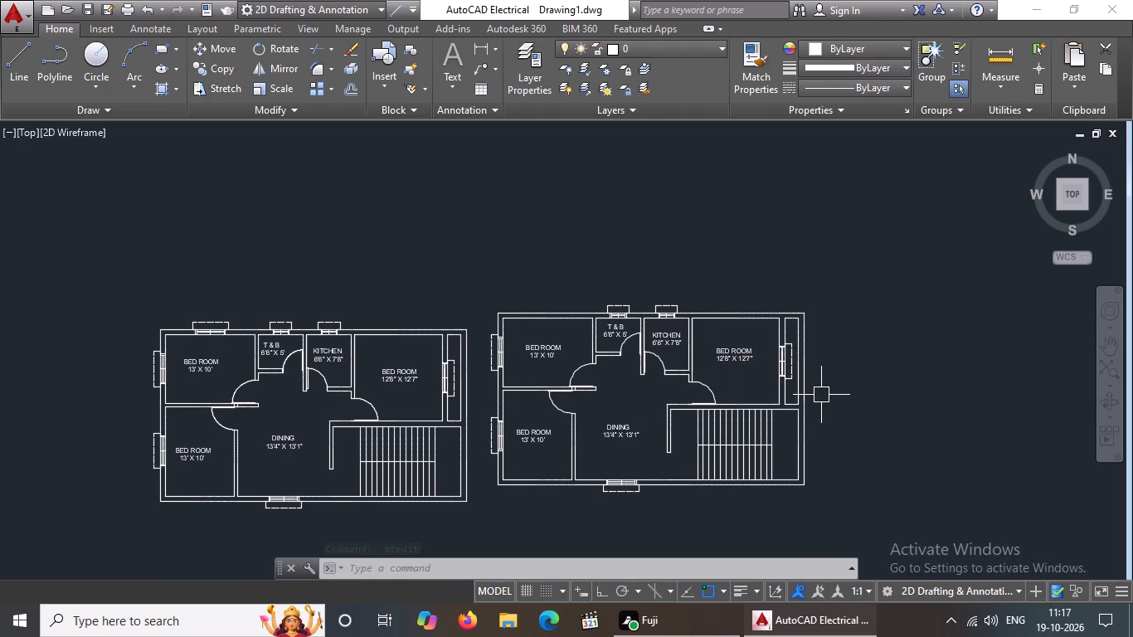
click(403, 377)
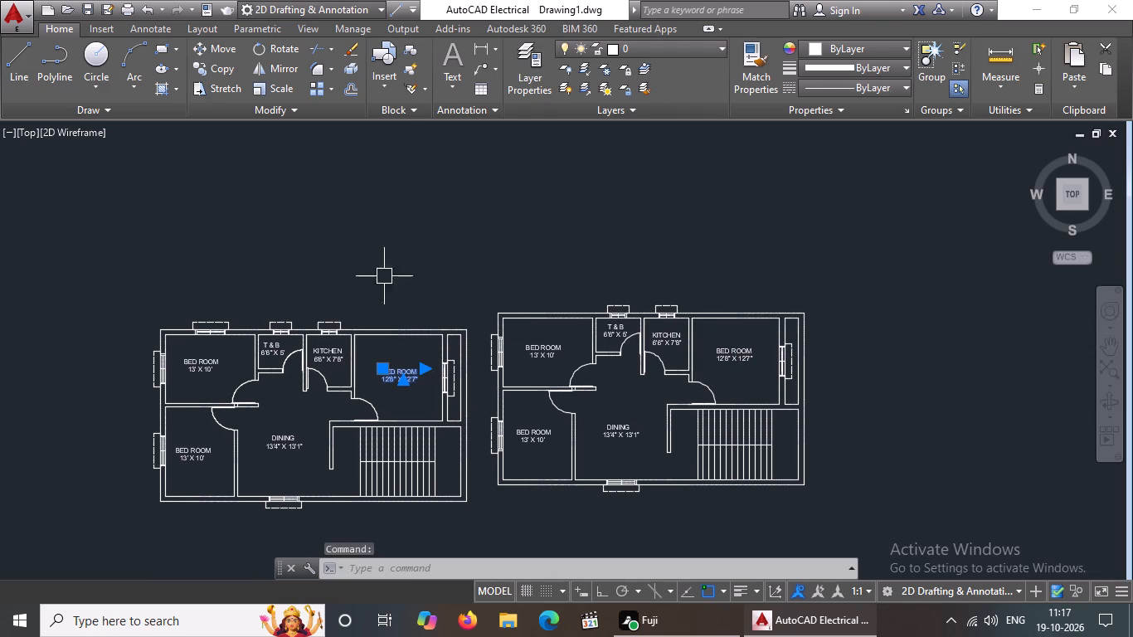
click(214, 71)
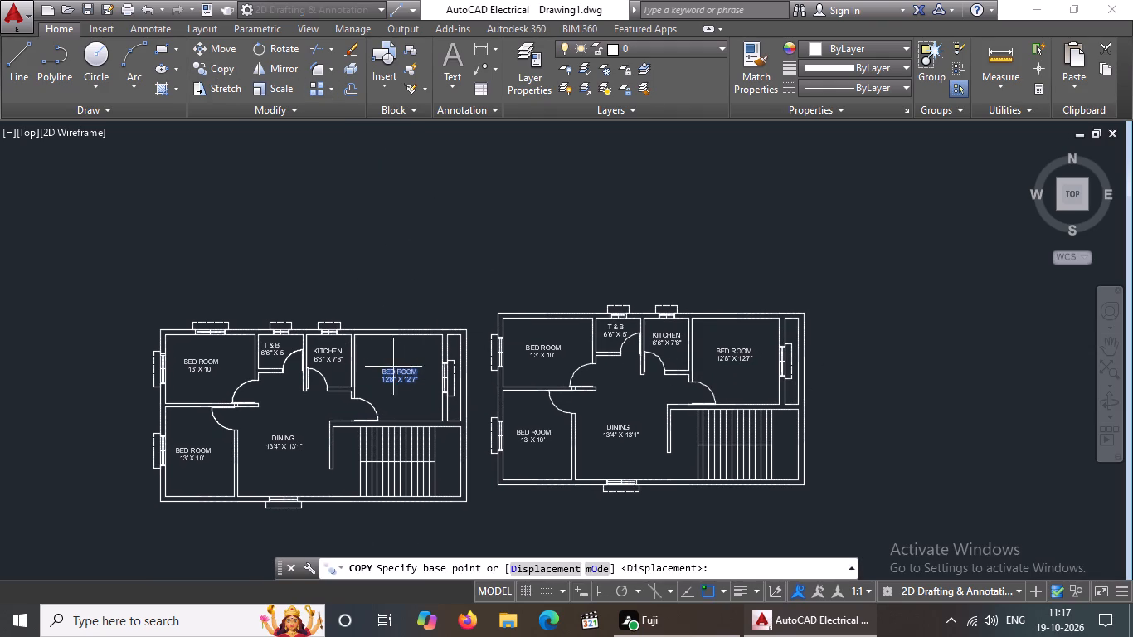
click(401, 379)
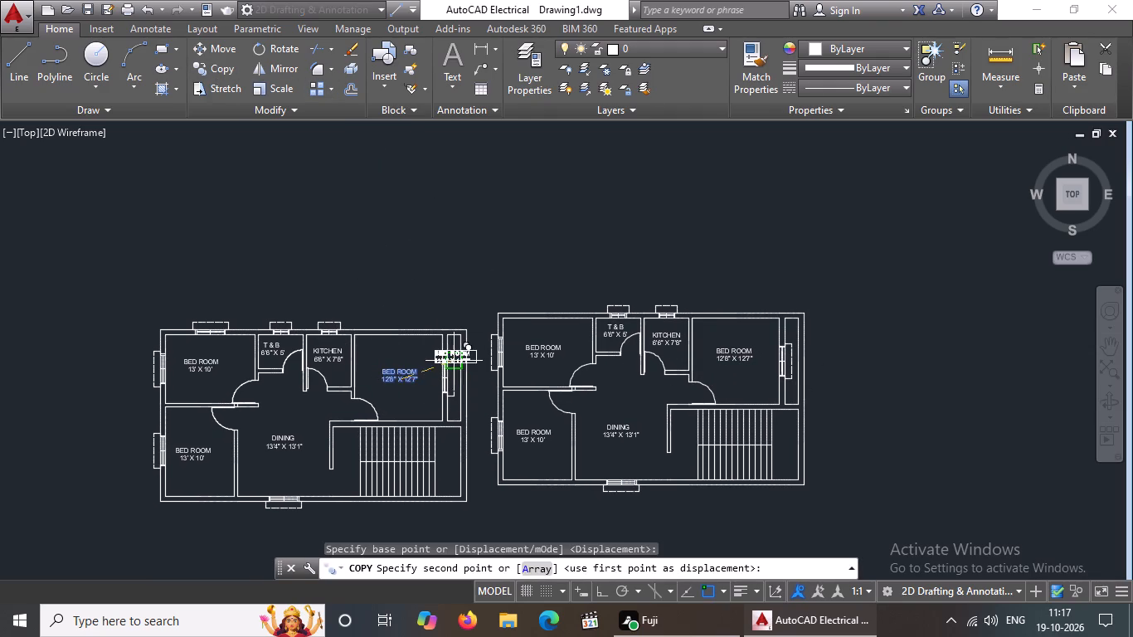
scroll(454, 363, up, 2)
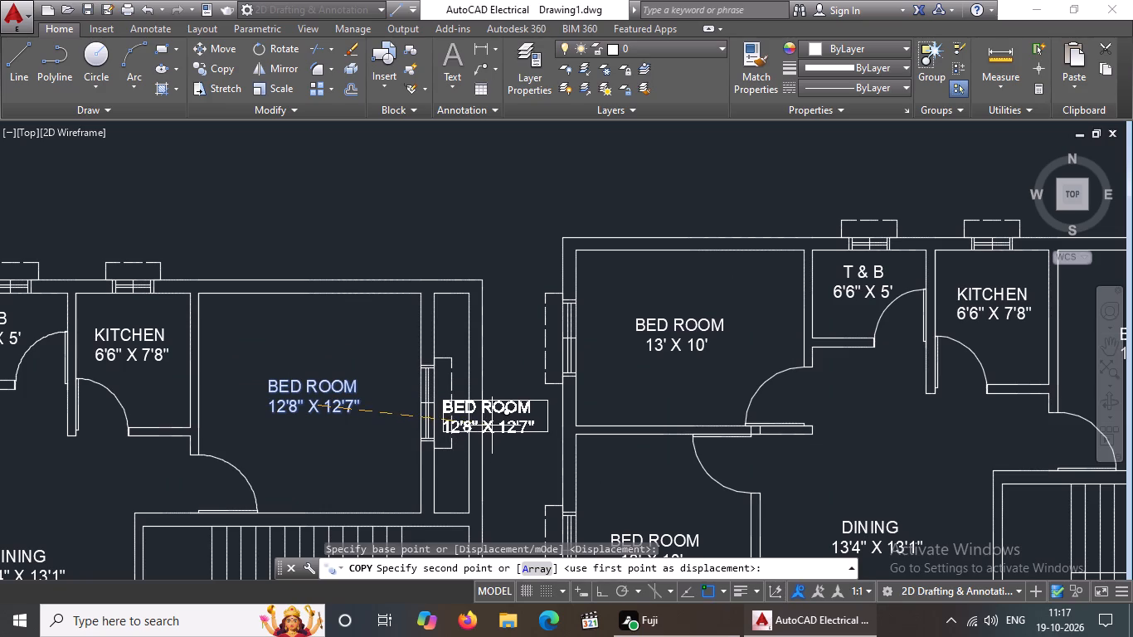
click(494, 424)
key(Escape)
Rotate the copied BED ROOM label 90° with Ortho on so it reads vertically along the balcony strip.
click(489, 403)
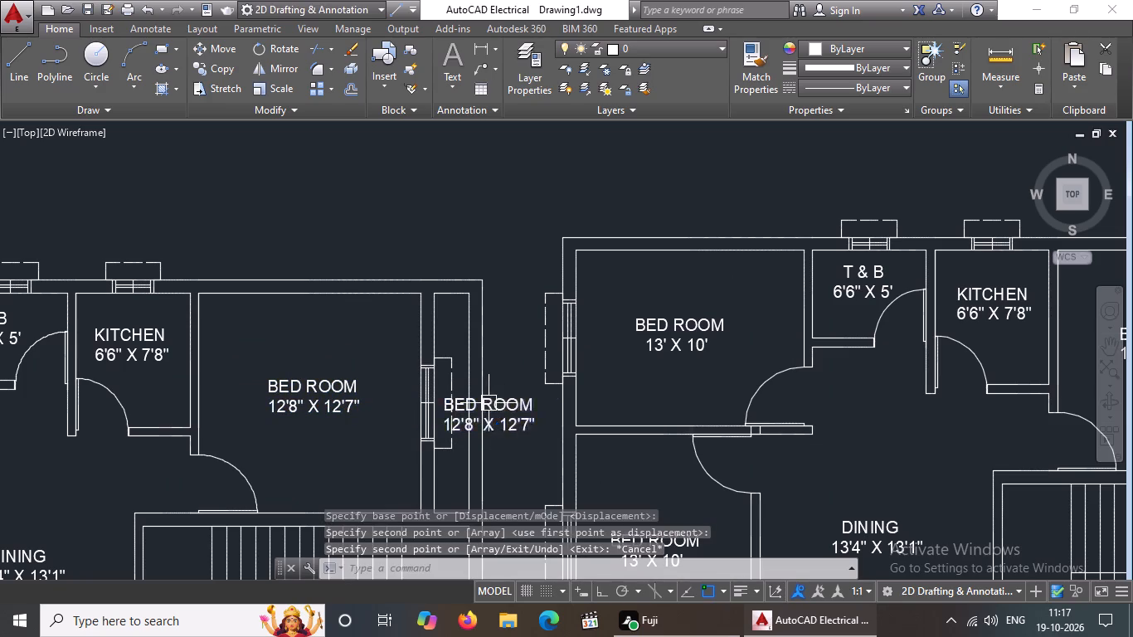
click(262, 50)
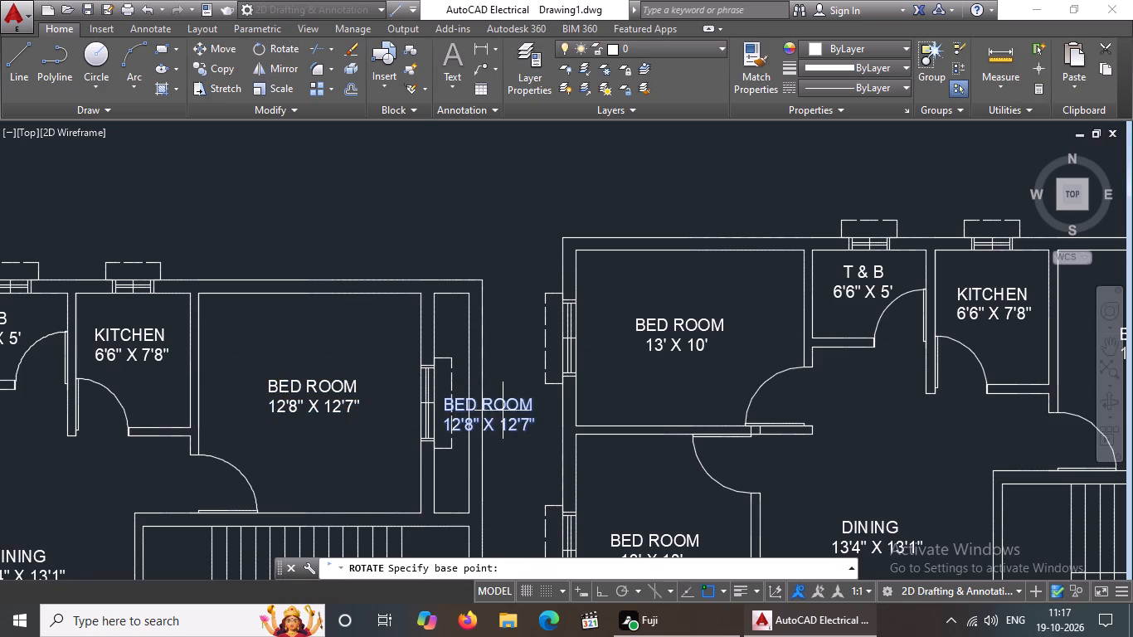
click(478, 415)
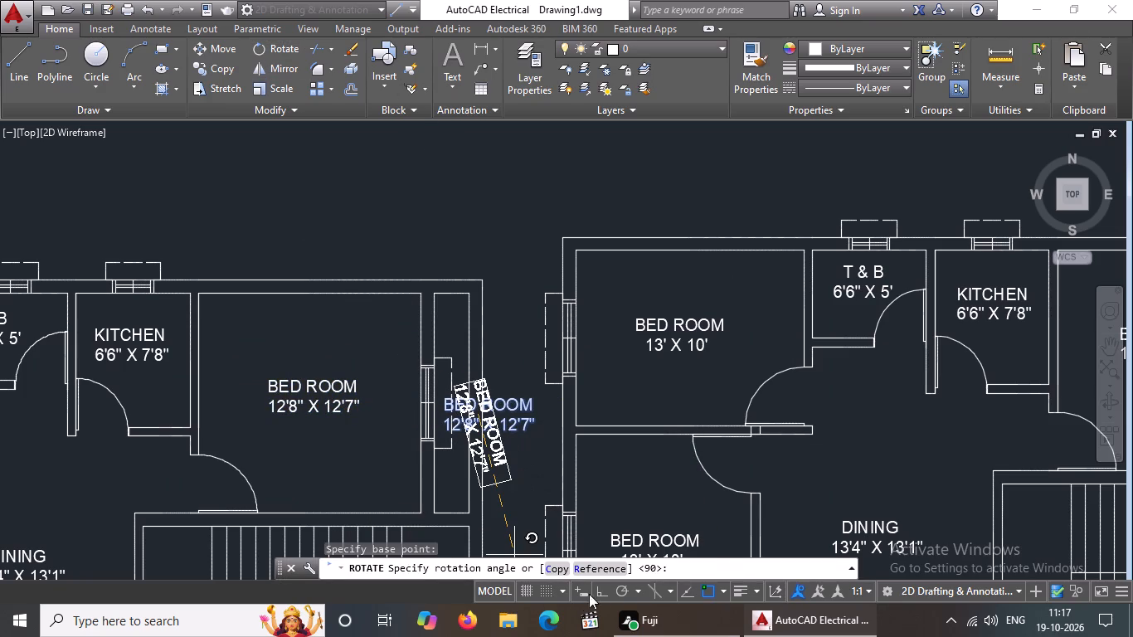
click(600, 588)
click(462, 341)
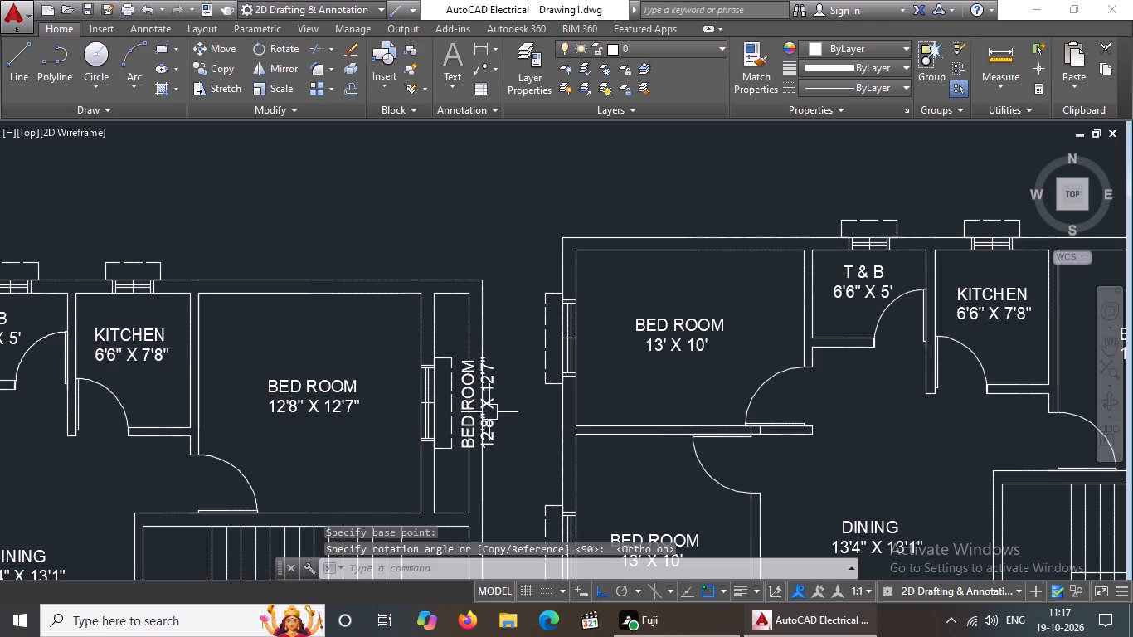
Replace the rotated label's whole text with BALCONY and save the text changes.
click(484, 427)
click(484, 426)
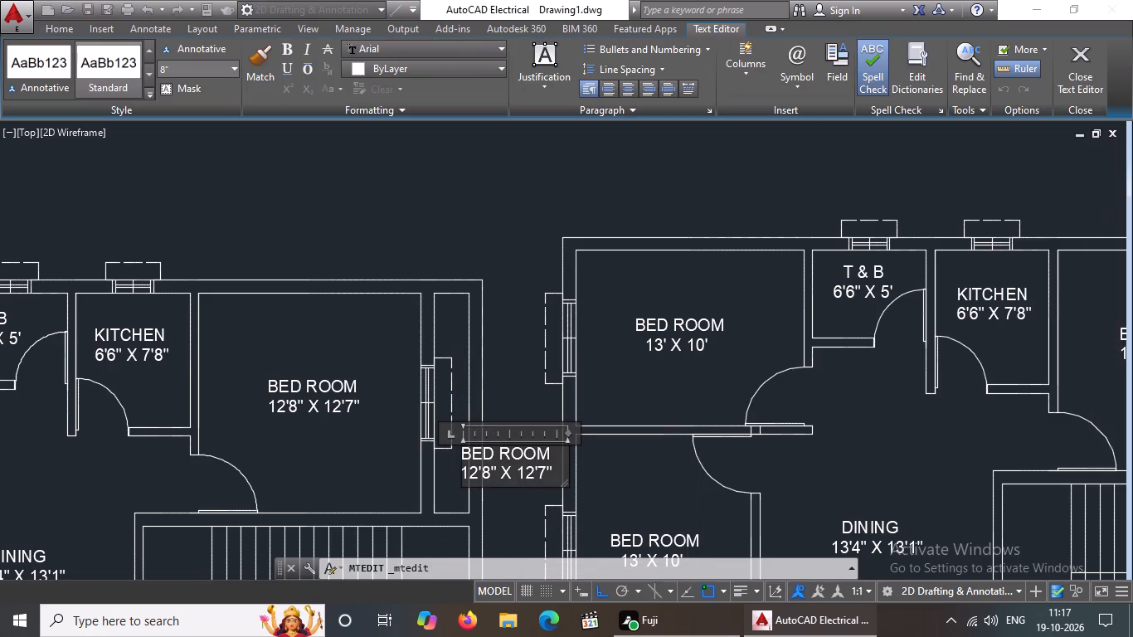
click(552, 474)
key(BackSpace)
key(BackSpace)
key(BackSpace)
key(BackSpace)
key(BackSpace)
key(BackSpace)
key(BackSpace)
key(BackSpace)
key(BackSpace)
key(BackSpace)
key(BackSpace)
key(BackSpace)
key(BackSpace)
key(BackSpace)
key(BackSpace)
key(BackSpace)
key(BackSpace)
key(BackSpace)
key(BackSpace)
key(BackSpace)
key(BackSpace)
key(BackSpace)
key(BackSpace)
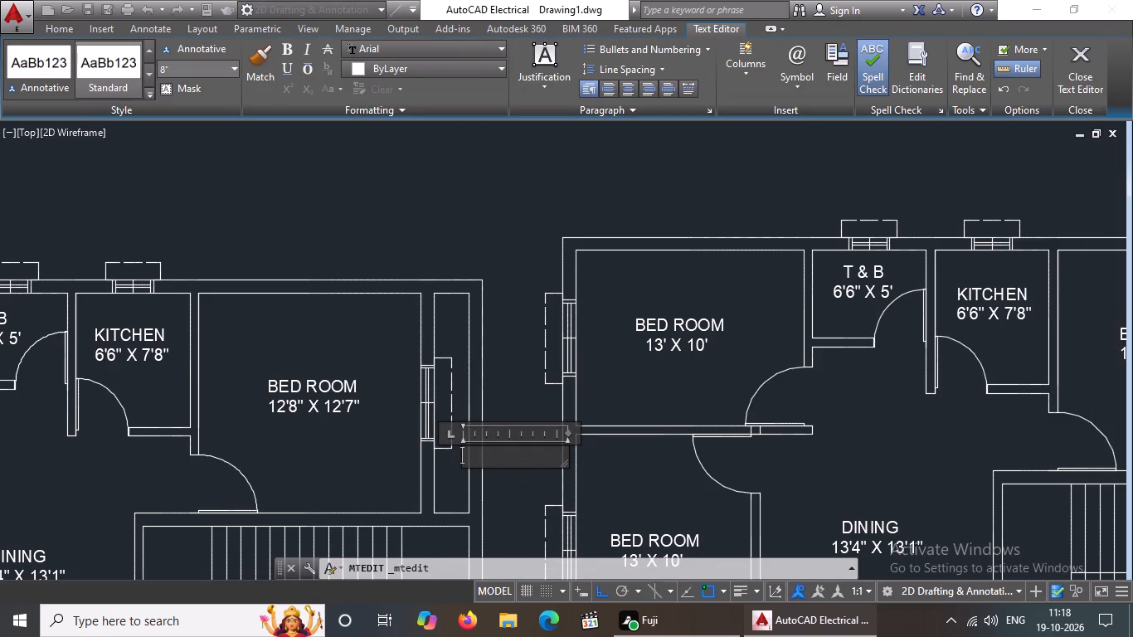
text(BAL)
text(CONY)
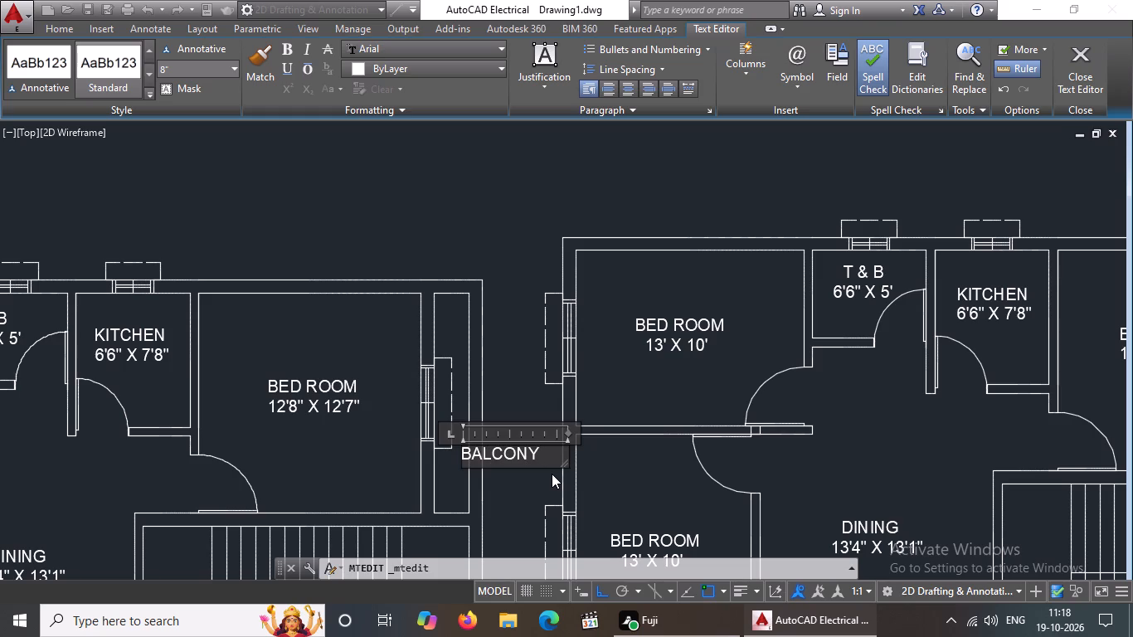
click(509, 390)
Move the vertical BALCONY label about 6 1/2" horizontally toward the bedroom, between the window outline and the outer wall.
scroll(468, 429, up, 3)
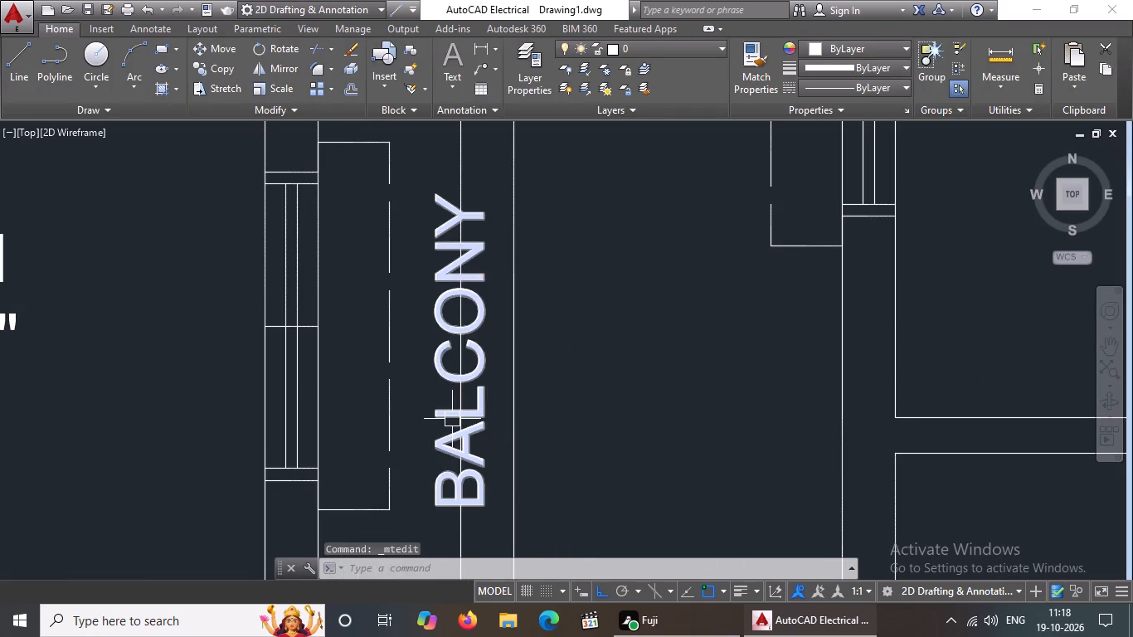
click(452, 419)
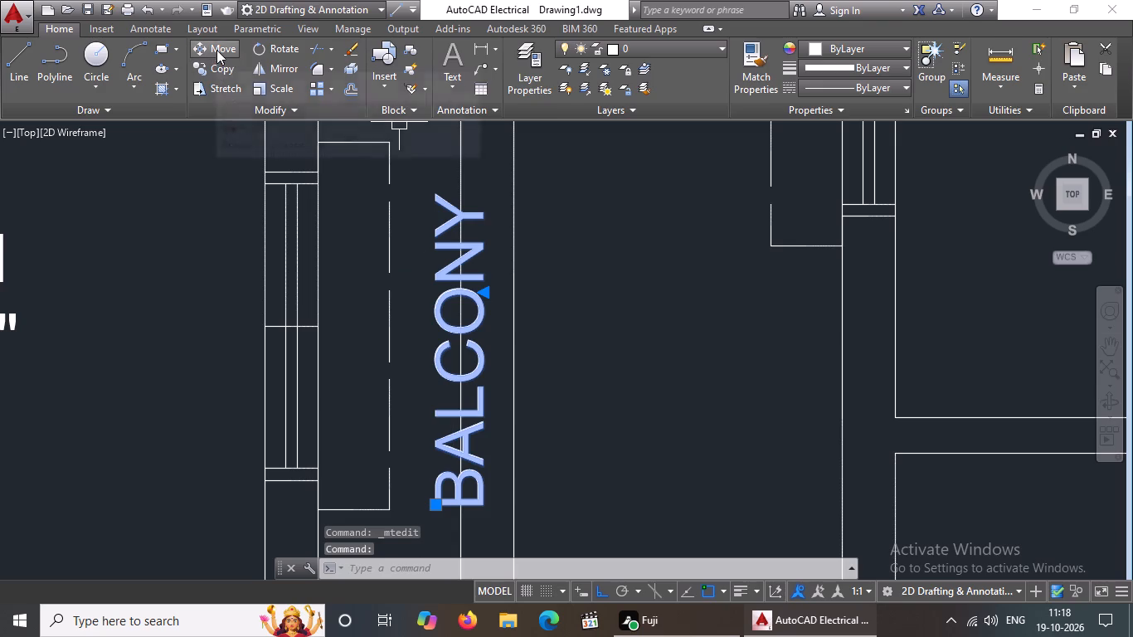
click(218, 48)
click(450, 347)
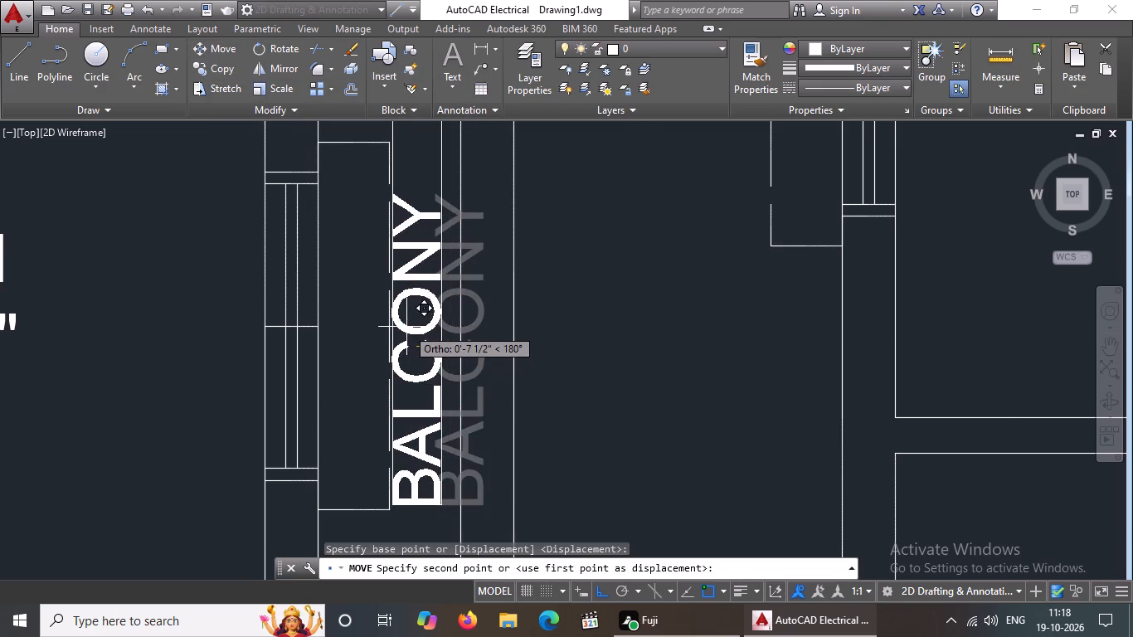
scroll(406, 327, down, 1)
scroll(406, 326, up, 2)
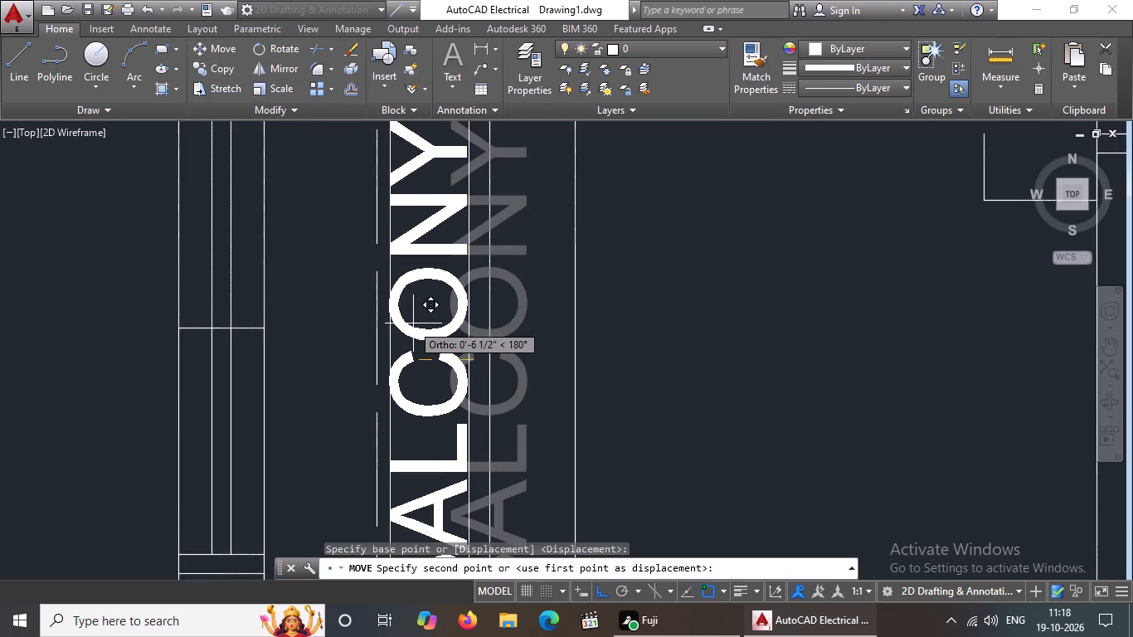
click(413, 323)
Move the BALCONY label about 5" straight up within the left plan's balcony strip.
scroll(429, 318, down, 4)
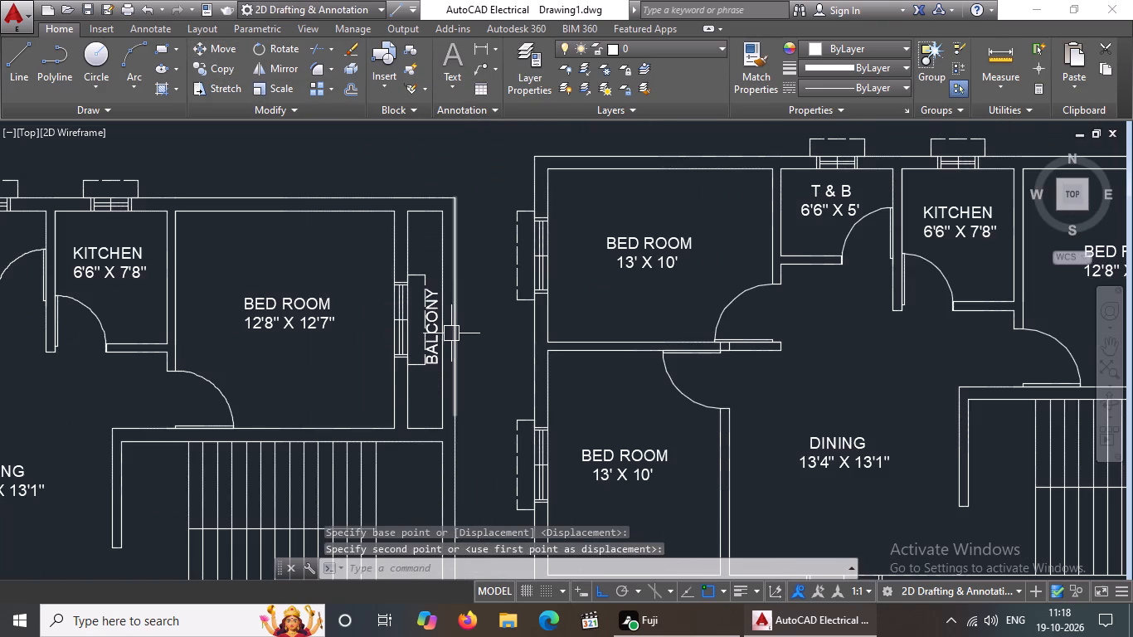
scroll(438, 326, up, 3)
click(428, 333)
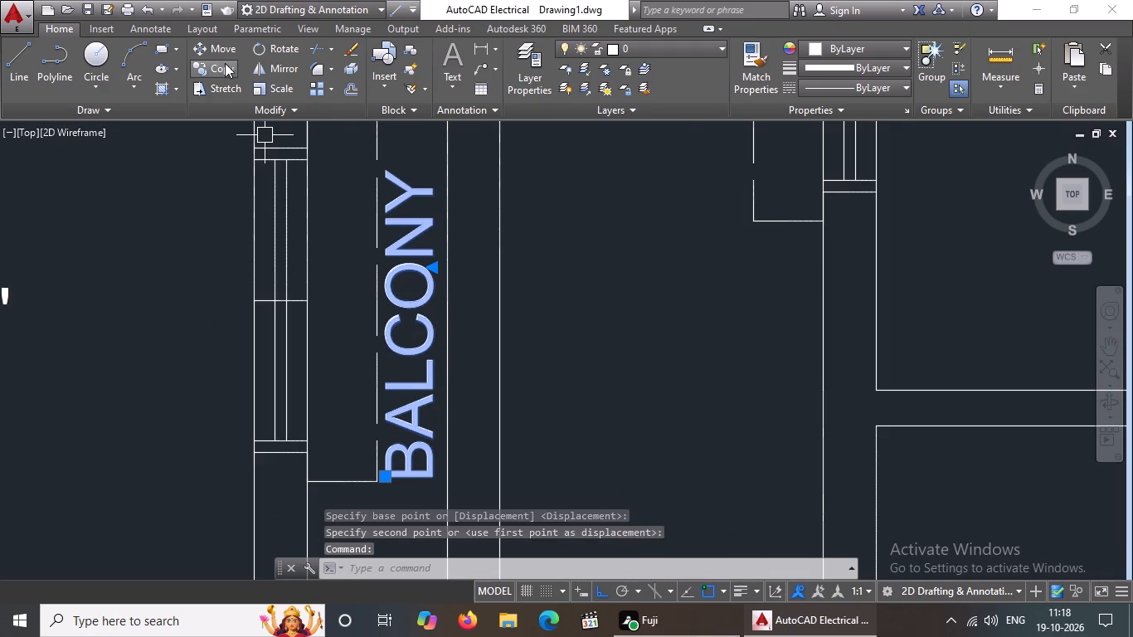
click(224, 50)
click(413, 304)
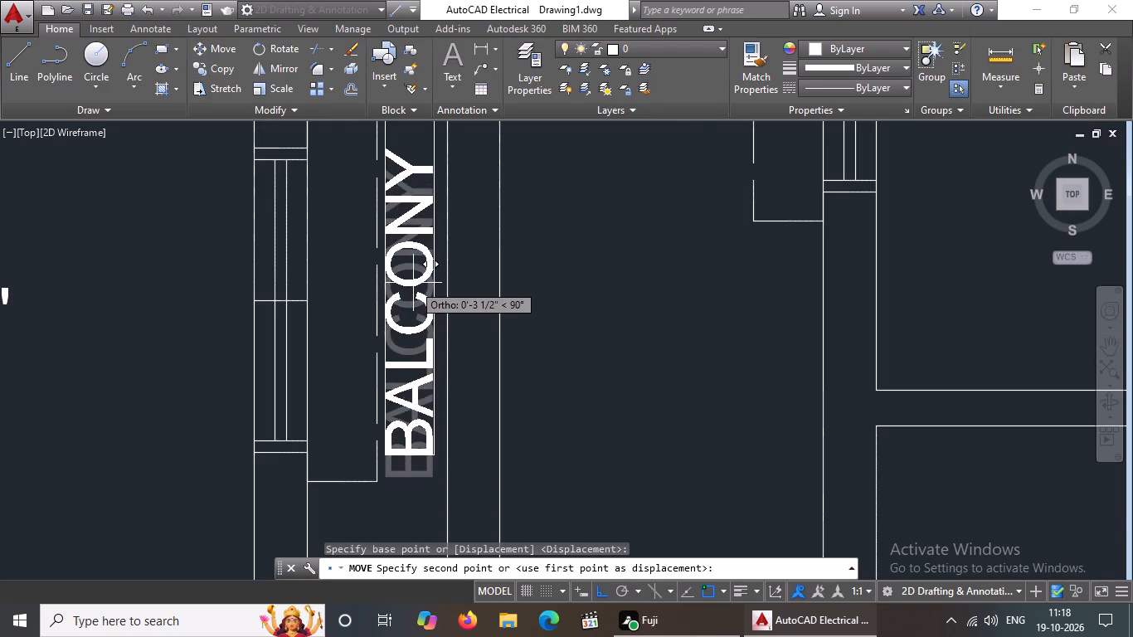
scroll(413, 275, down, 2)
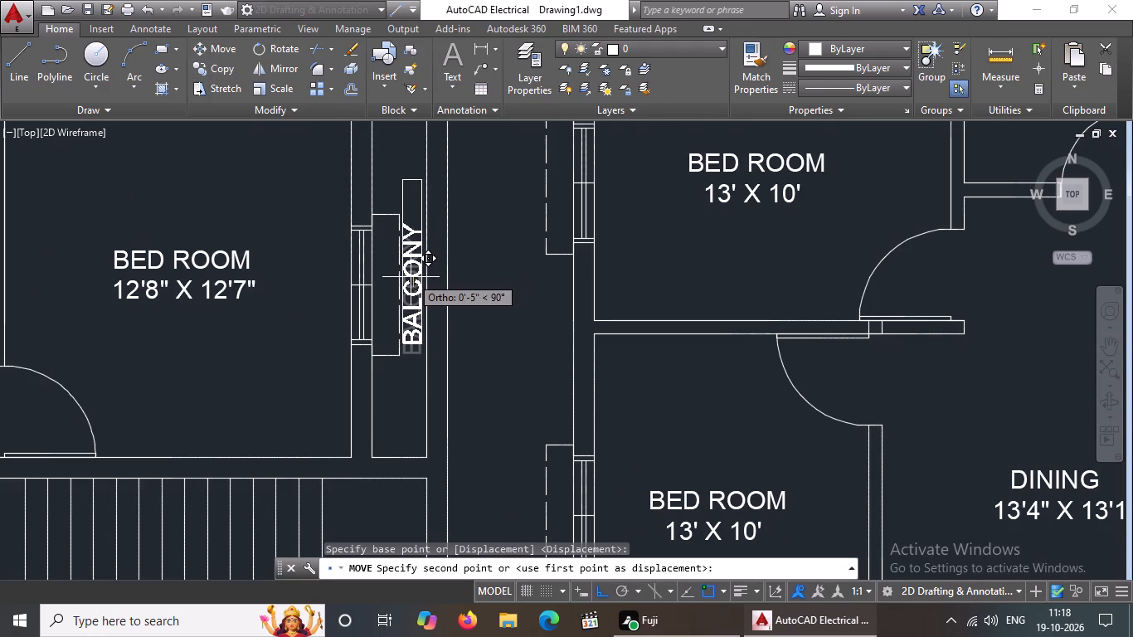
click(411, 277)
Copy the vertical BALCONY label, with Ortho off, into the right plan's balcony strip between the window outline and outer wall.
scroll(452, 277, down, 2)
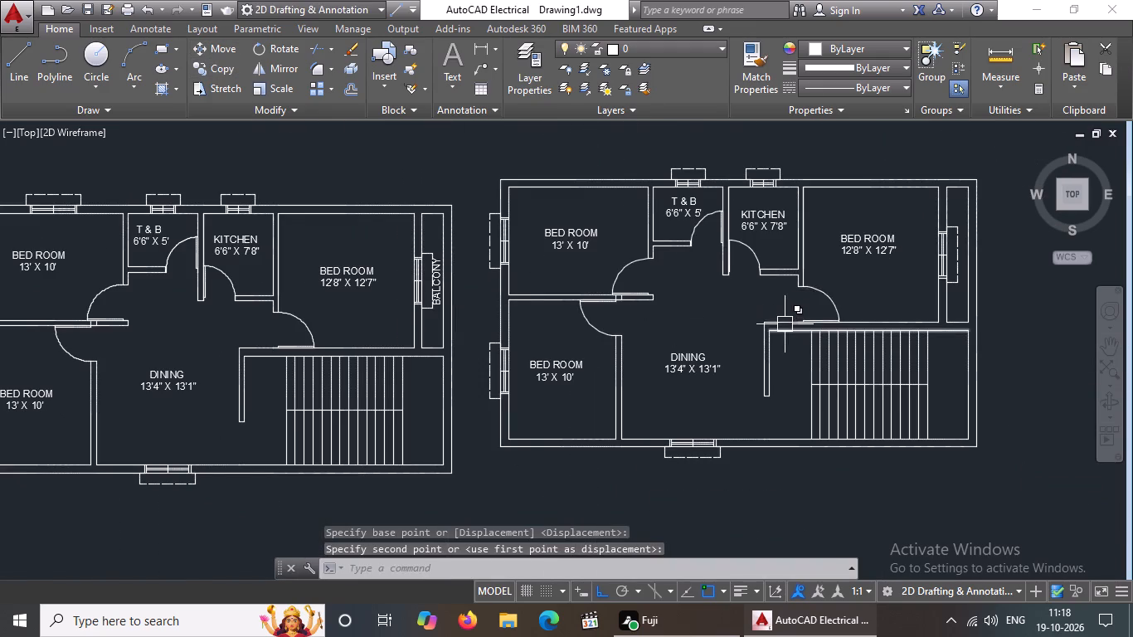
middle_drag(752, 324, 571, 327)
scroll(199, 280, up, 2)
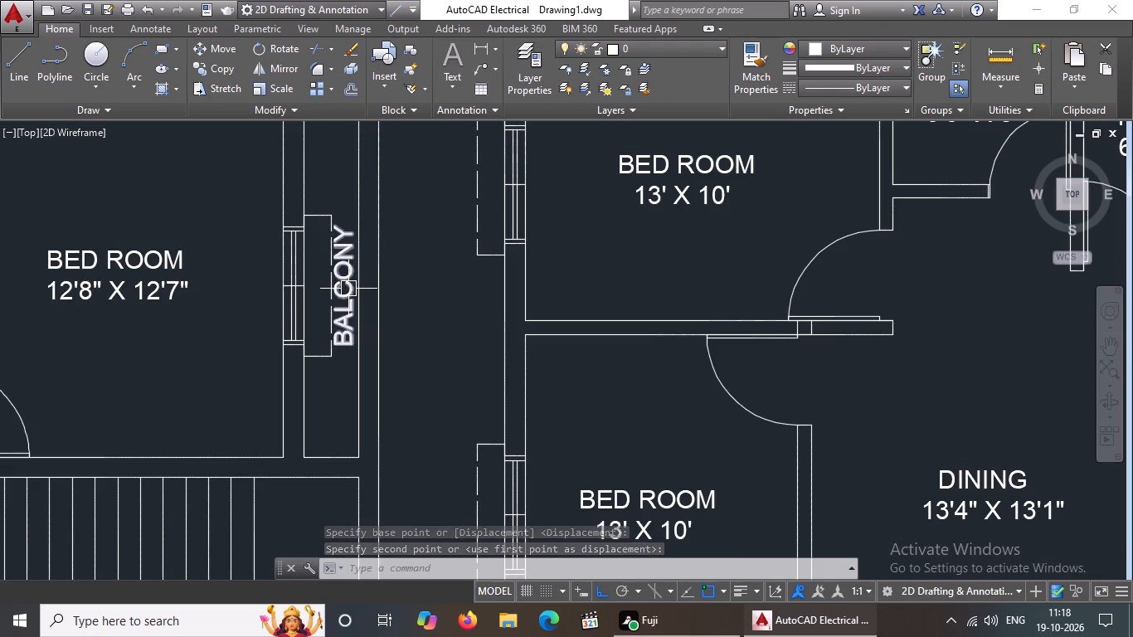
click(342, 289)
click(209, 71)
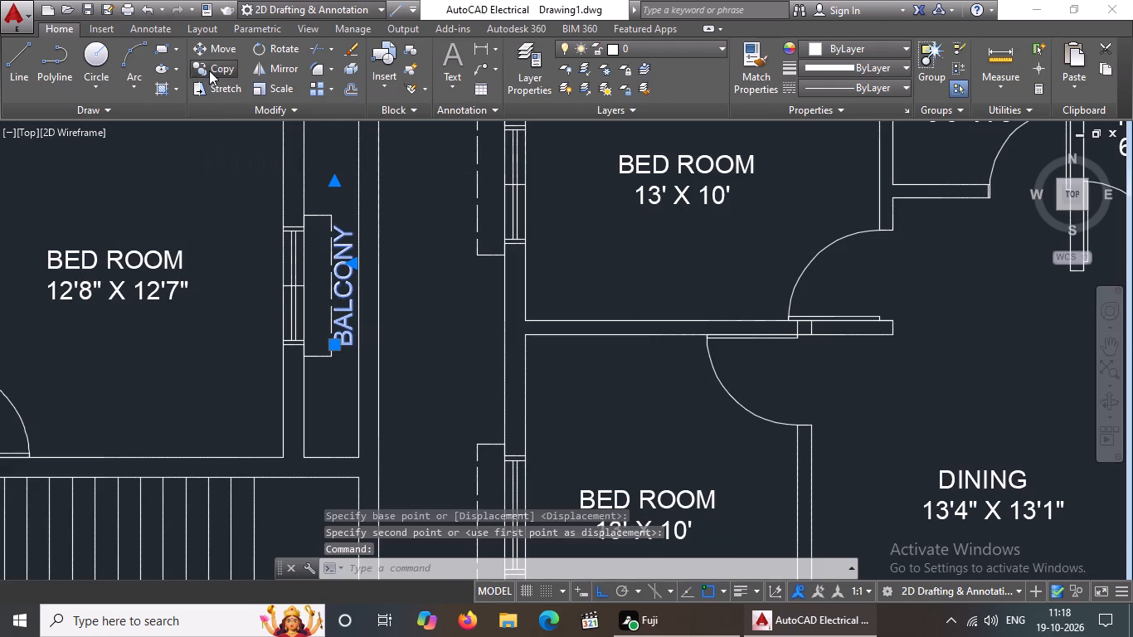
click(342, 289)
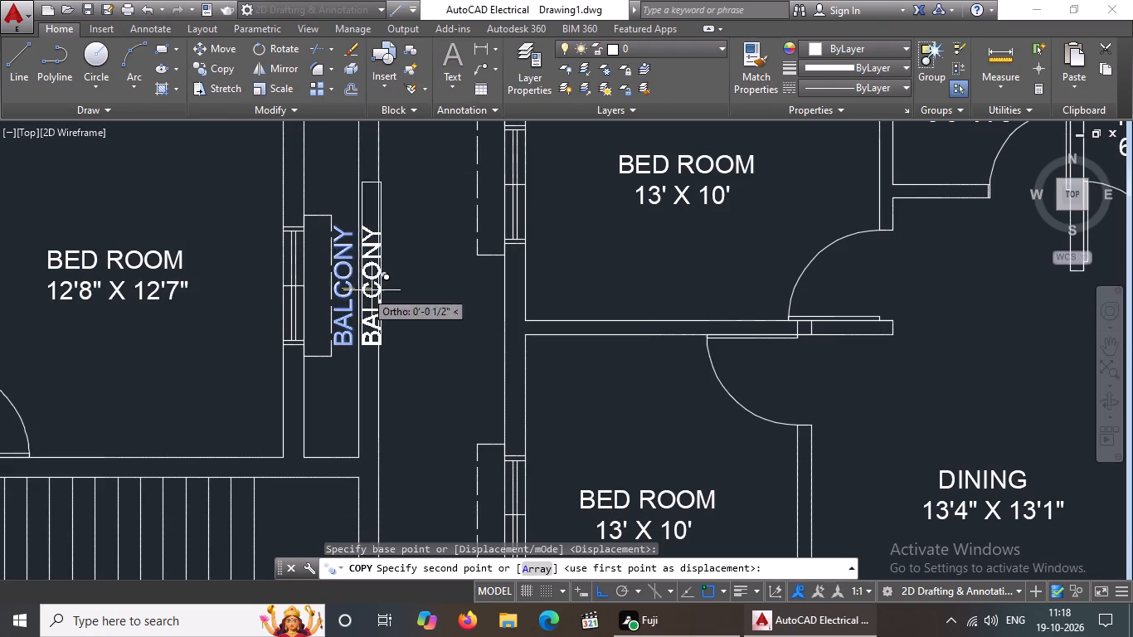
scroll(394, 287, down, 2)
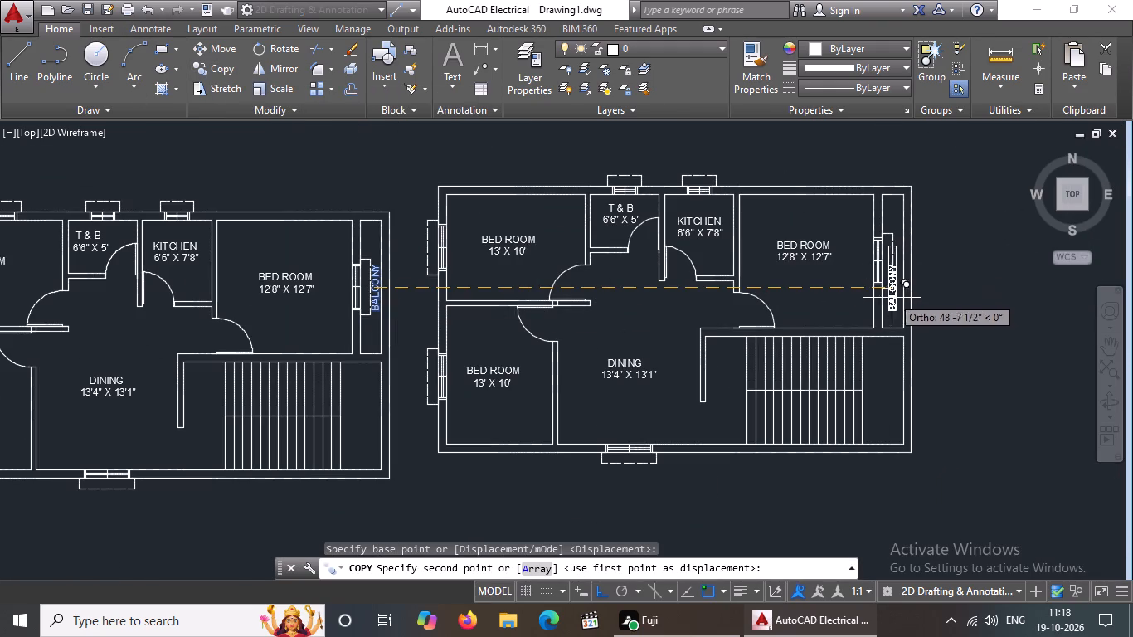
click(600, 595)
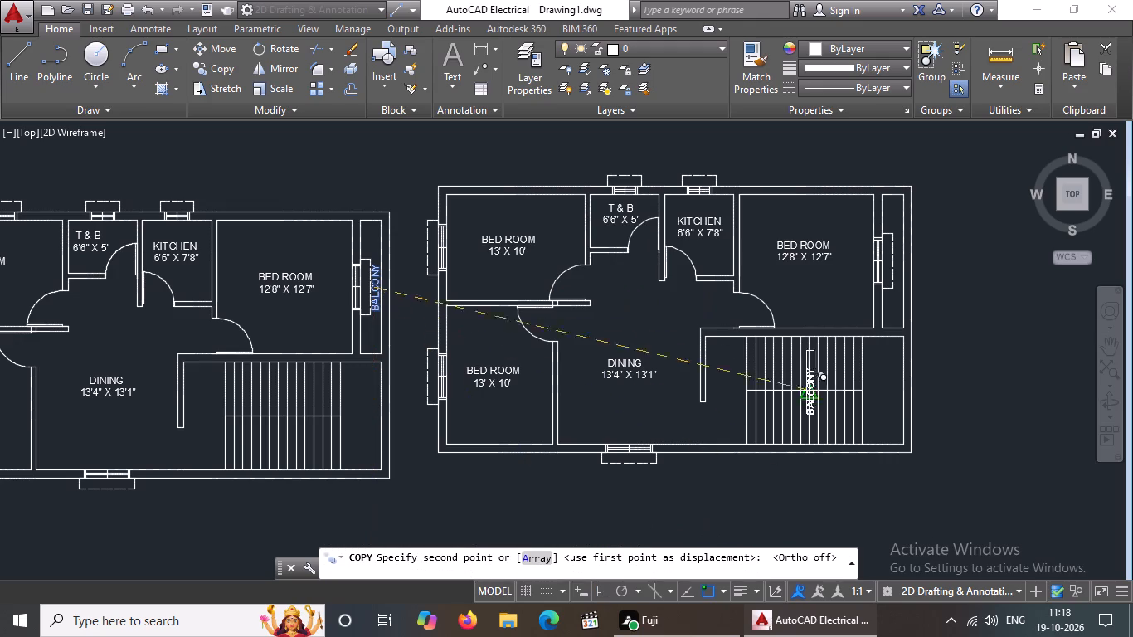
scroll(900, 270, up, 3)
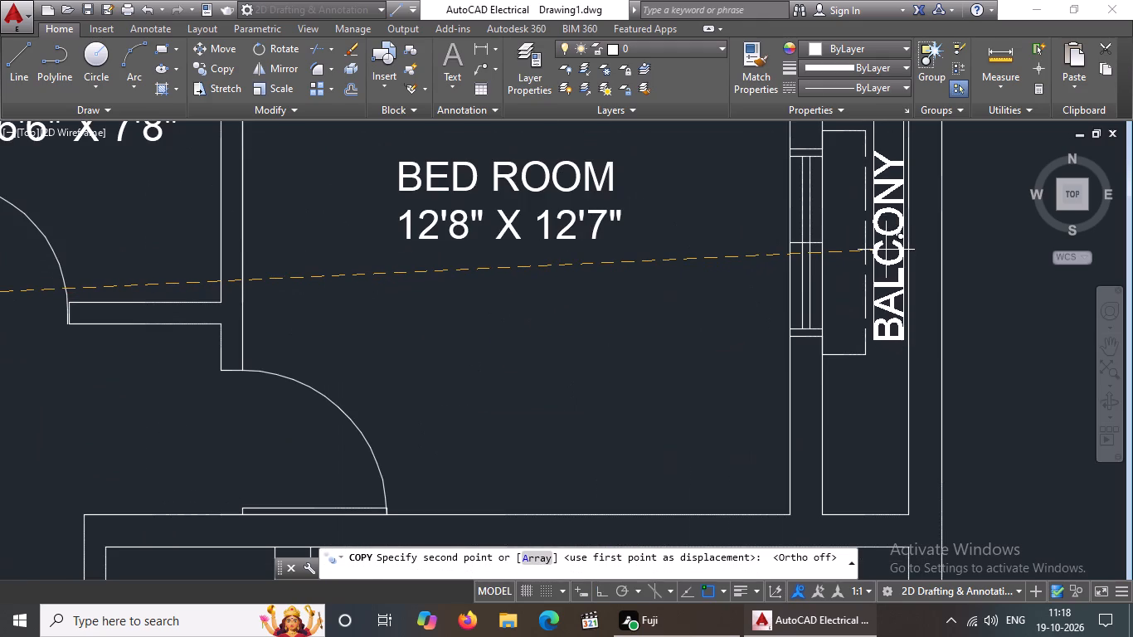
click(886, 250)
scroll(917, 257, down, 3)
key(Escape)
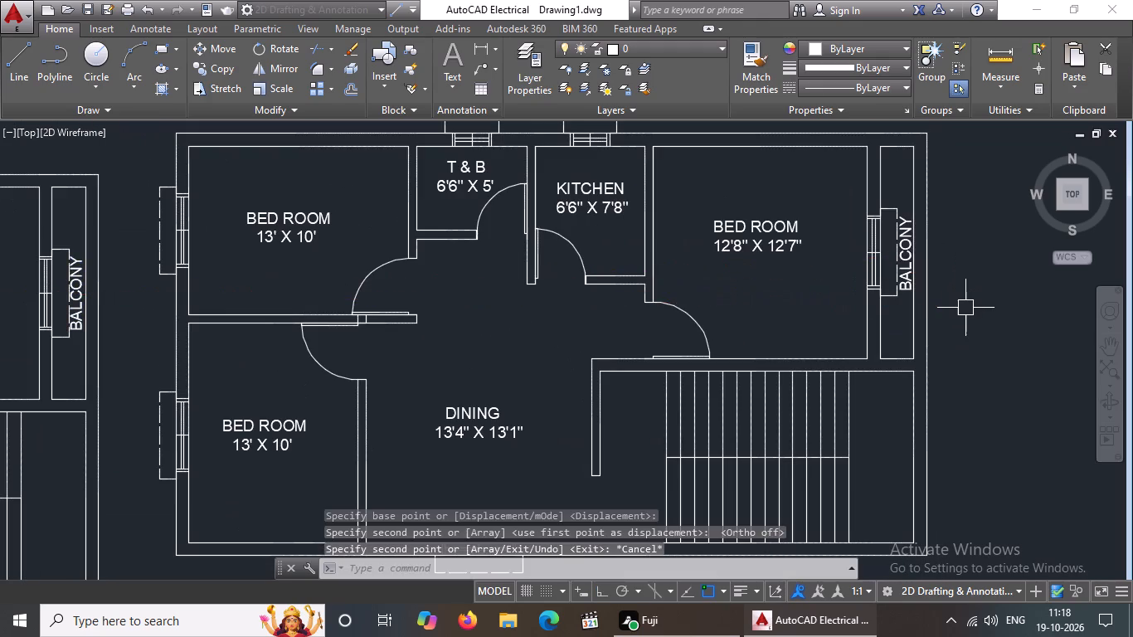
Add single-line text W, about 7" high with a 270° rotation using Ortho, inside the left plan's dining window outline.
scroll(965, 308, down, 2)
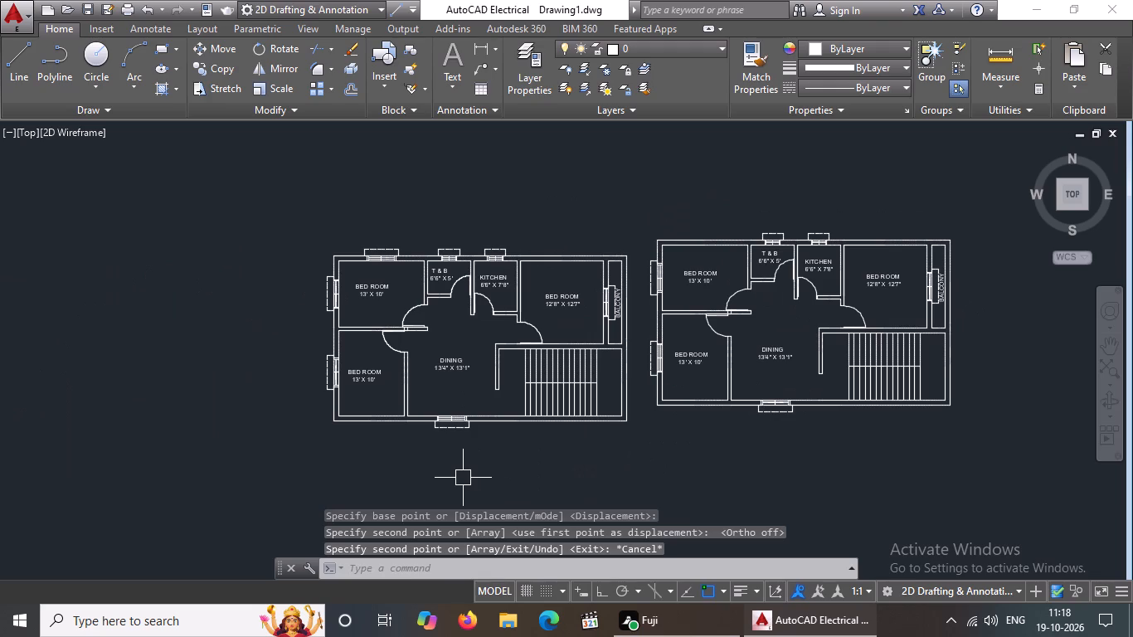
scroll(505, 408, up, 1)
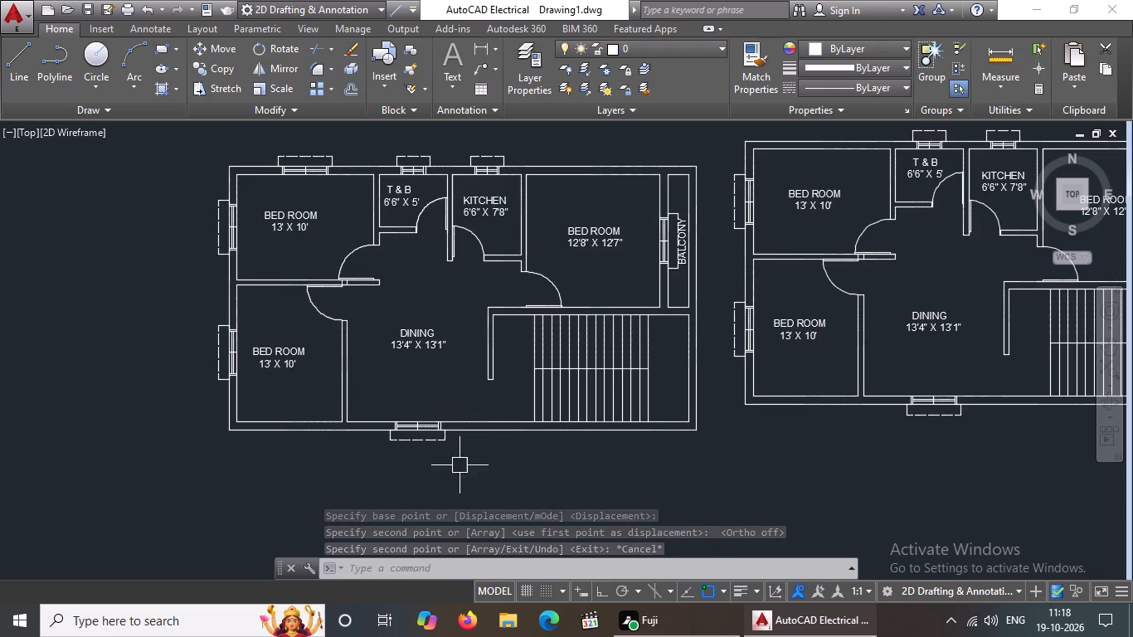
click(459, 83)
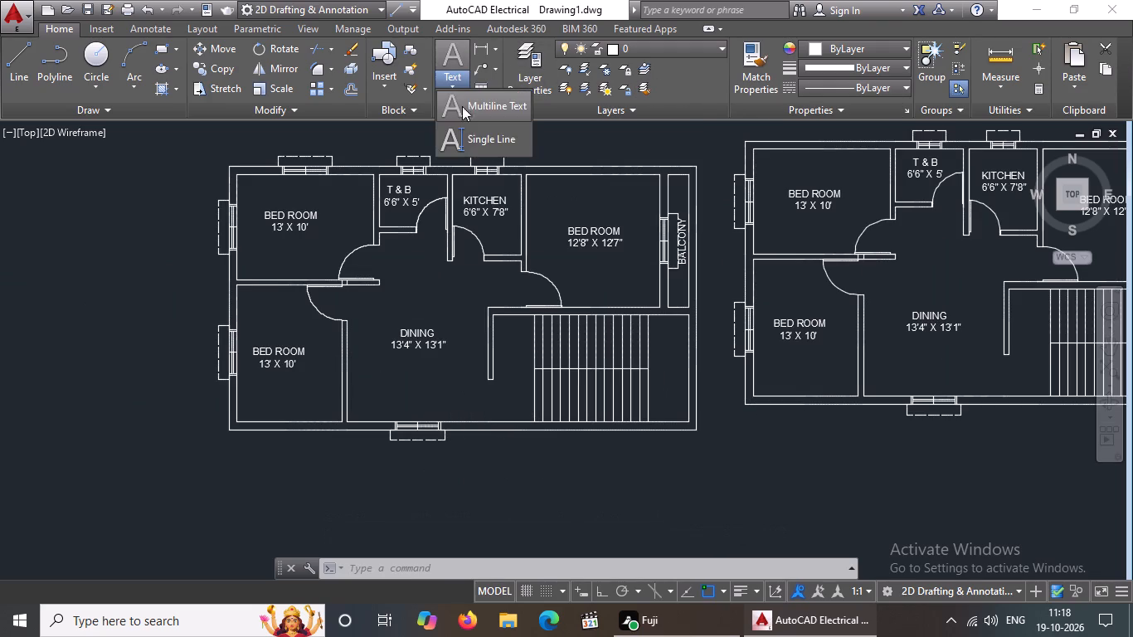
drag(469, 142, 473, 162)
scroll(396, 432, up, 2)
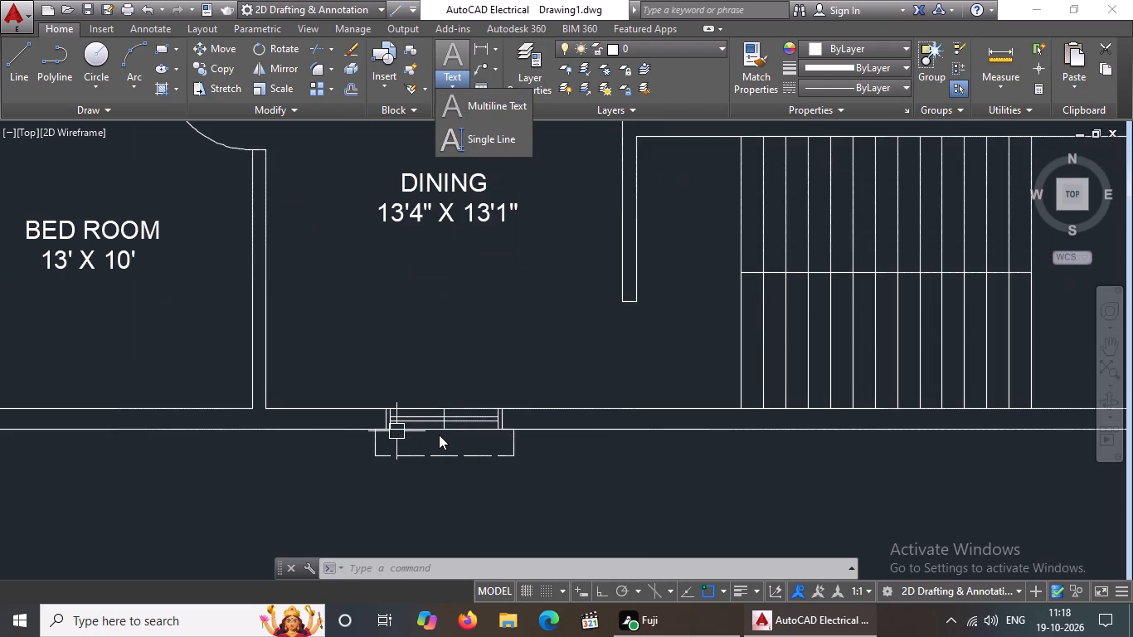
scroll(439, 435, up, 2)
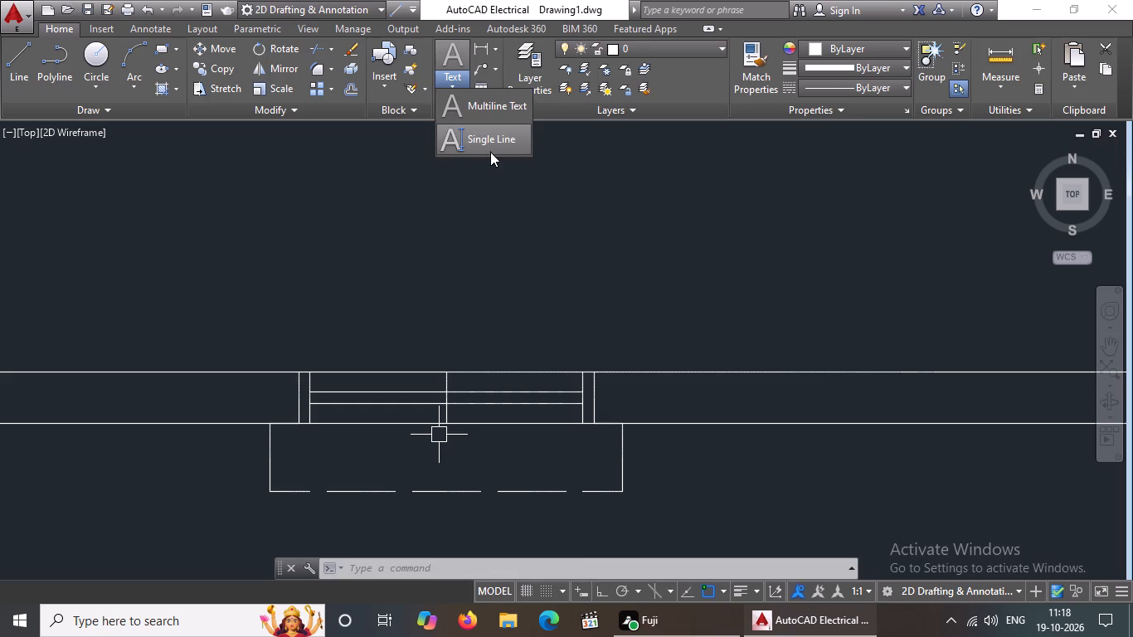
click(490, 142)
drag(436, 440, 438, 451)
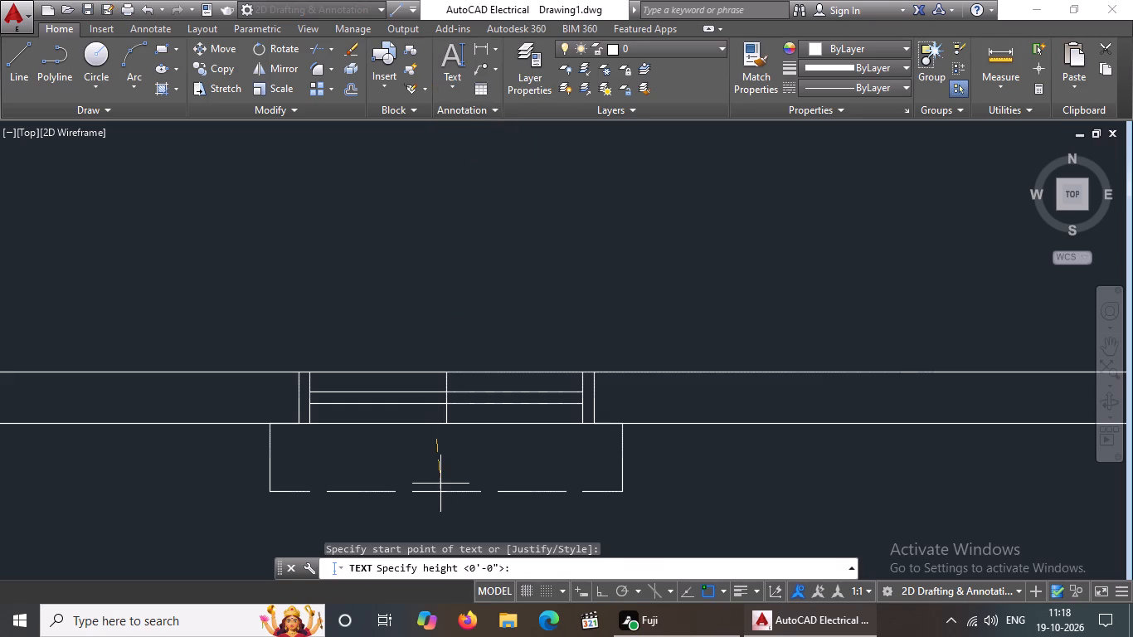
click(603, 588)
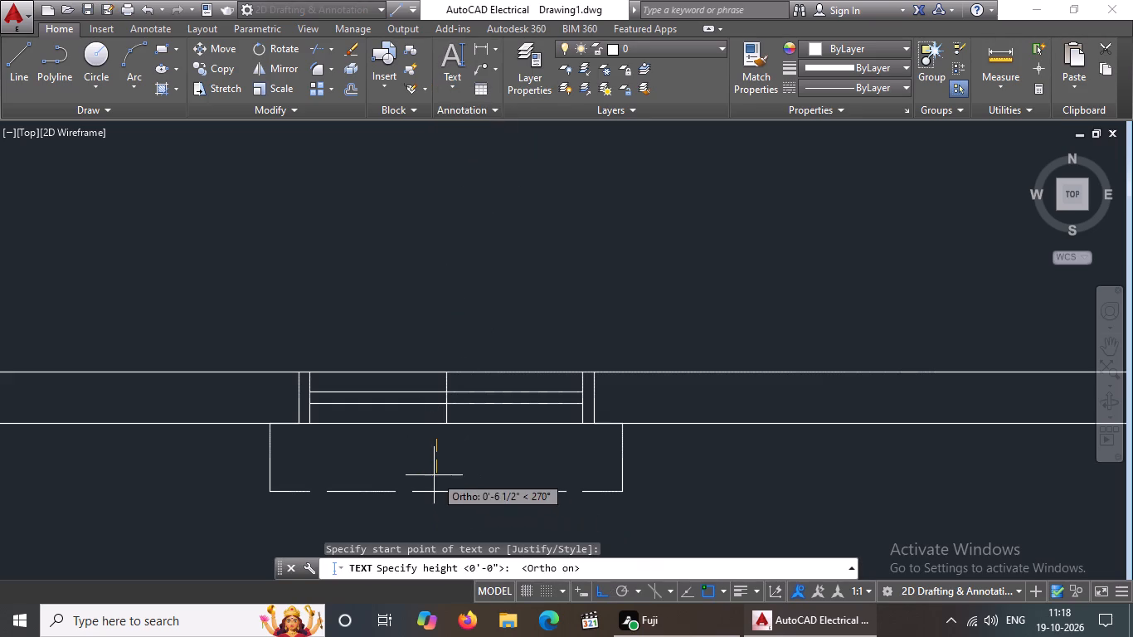
click(435, 481)
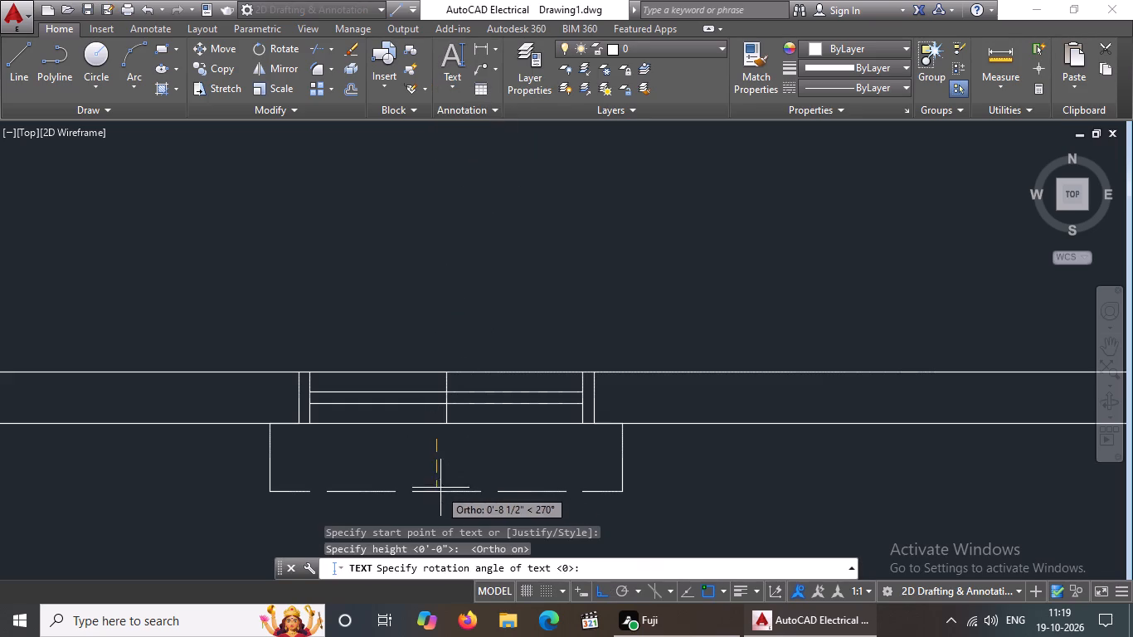
click(441, 488)
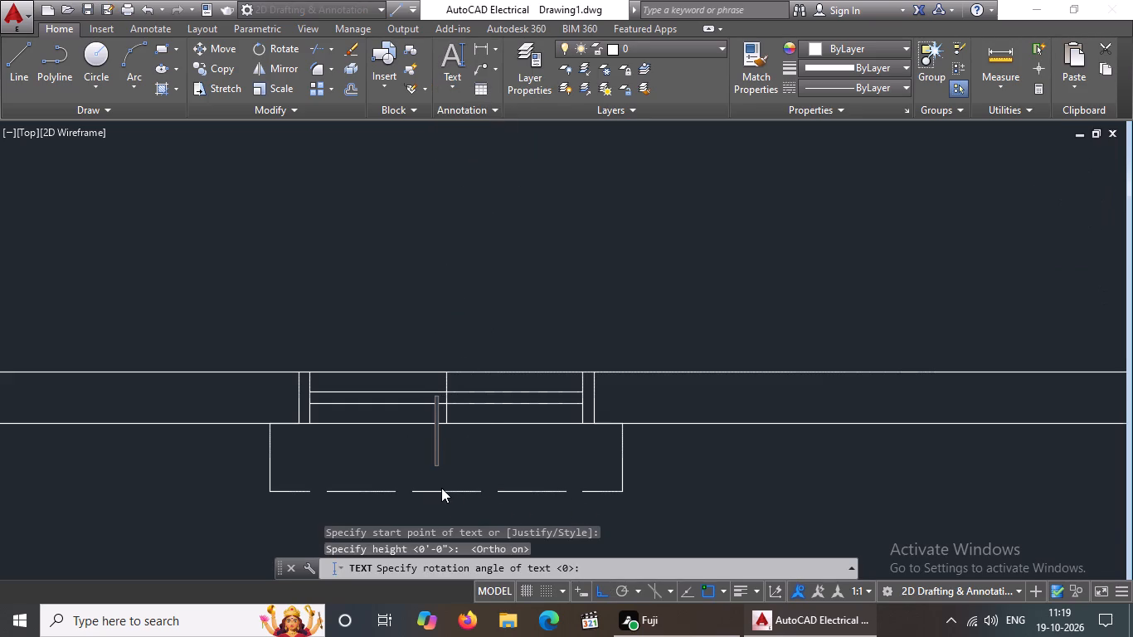
key(w)
click(685, 462)
scroll(685, 464, down, 1)
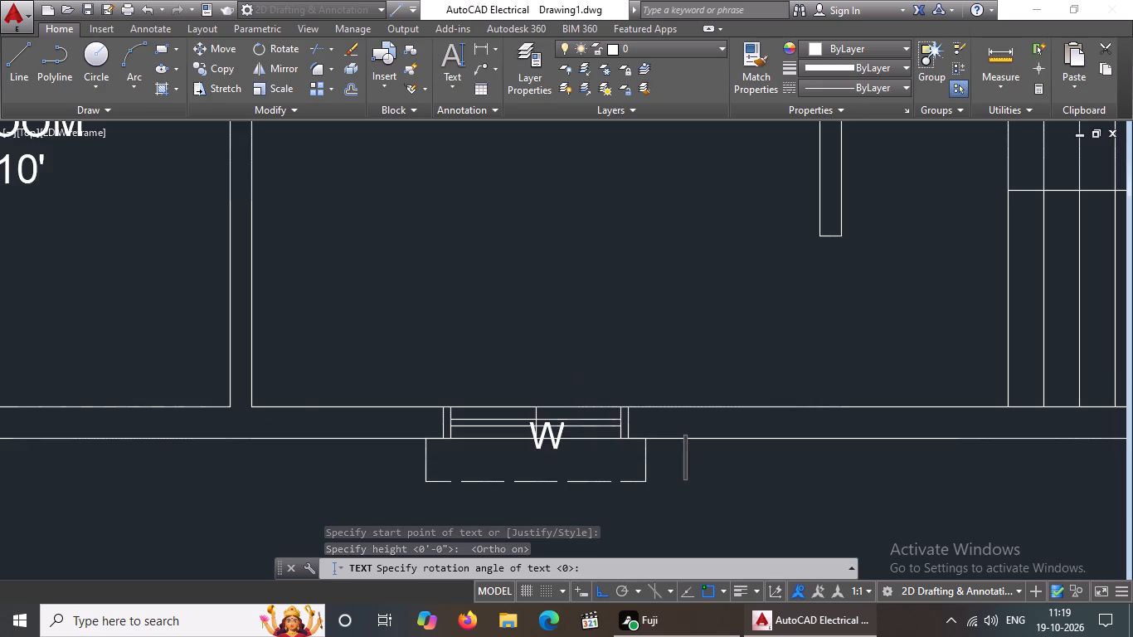
scroll(685, 465, down, 2)
scroll(658, 456, up, 4)
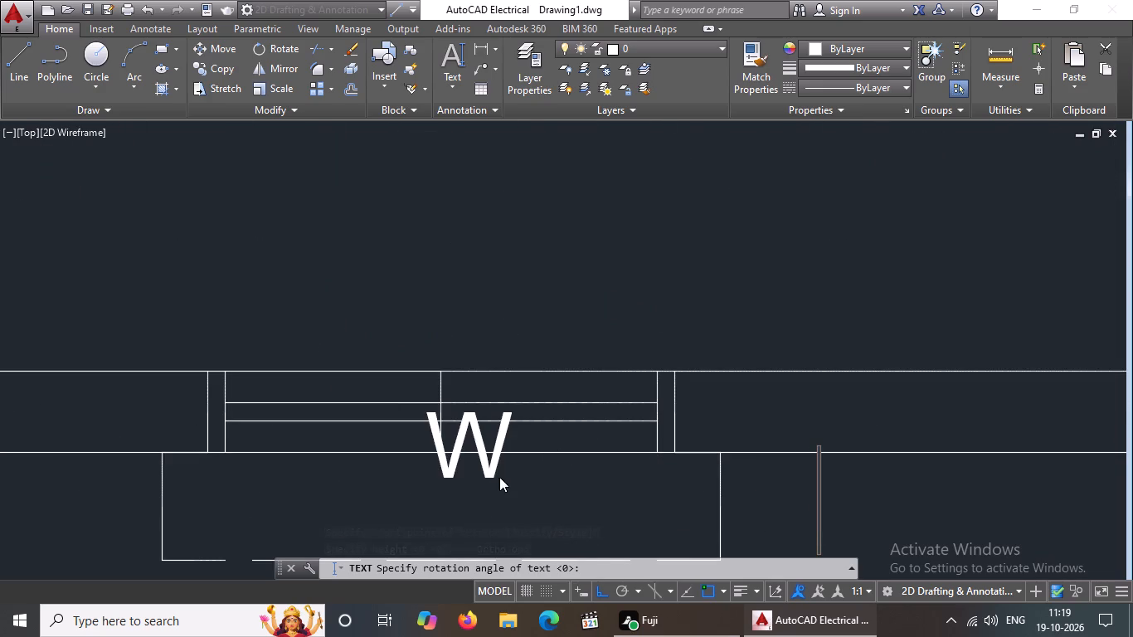
key(Escape)
Rotate the W label 90° with Ortho on so it reads upright below the dining window.
scroll(528, 485, down, 3)
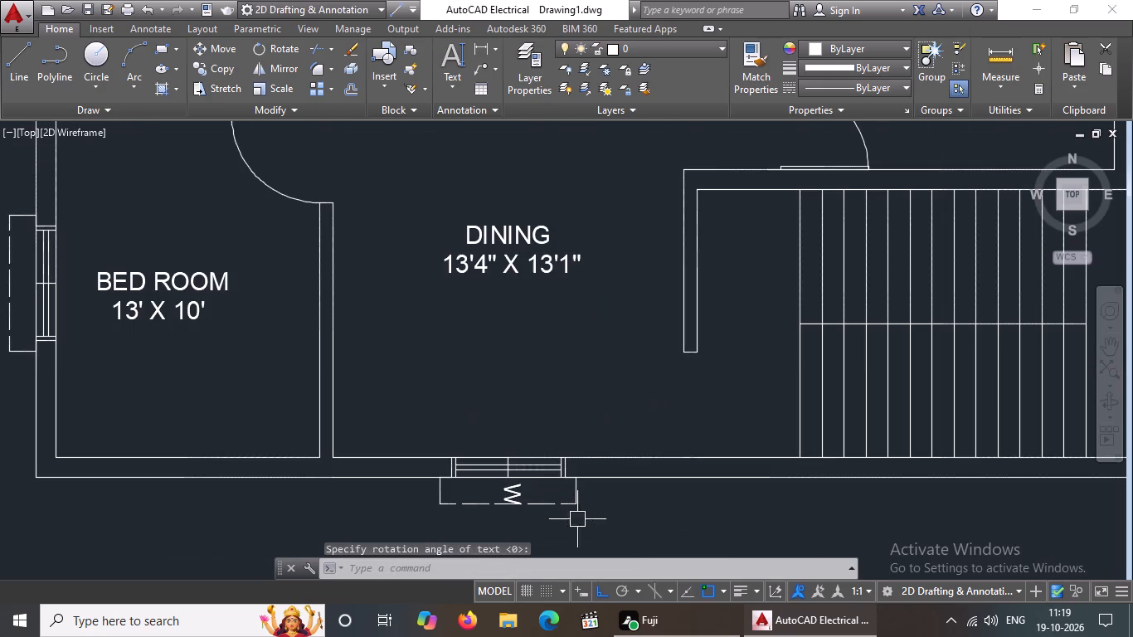
scroll(509, 492, up, 3)
click(509, 492)
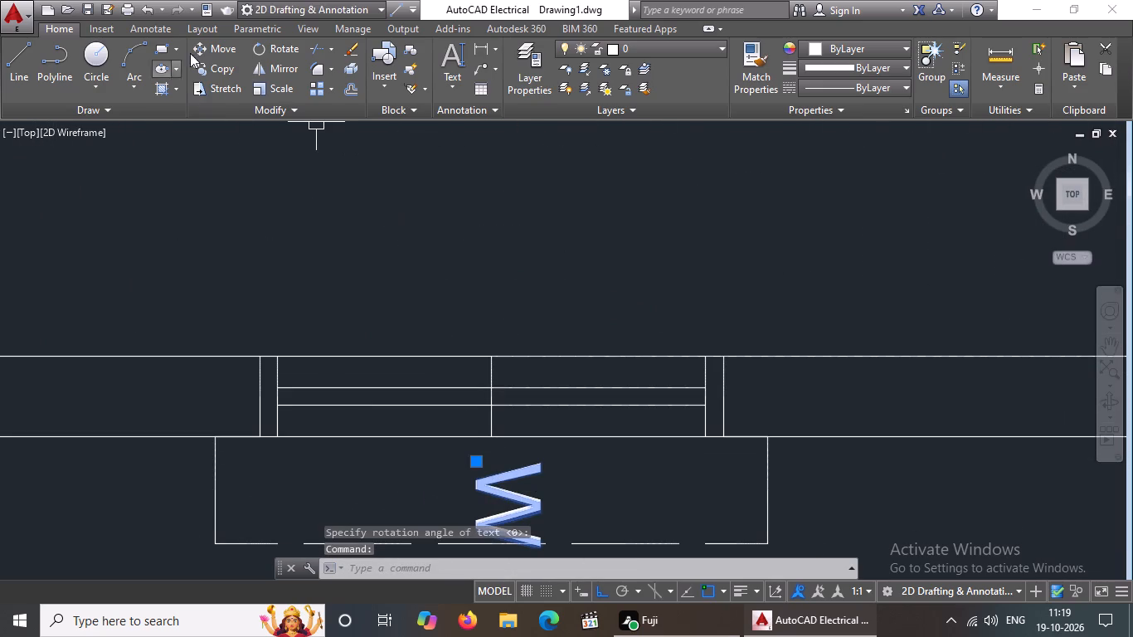
drag(281, 44, 293, 61)
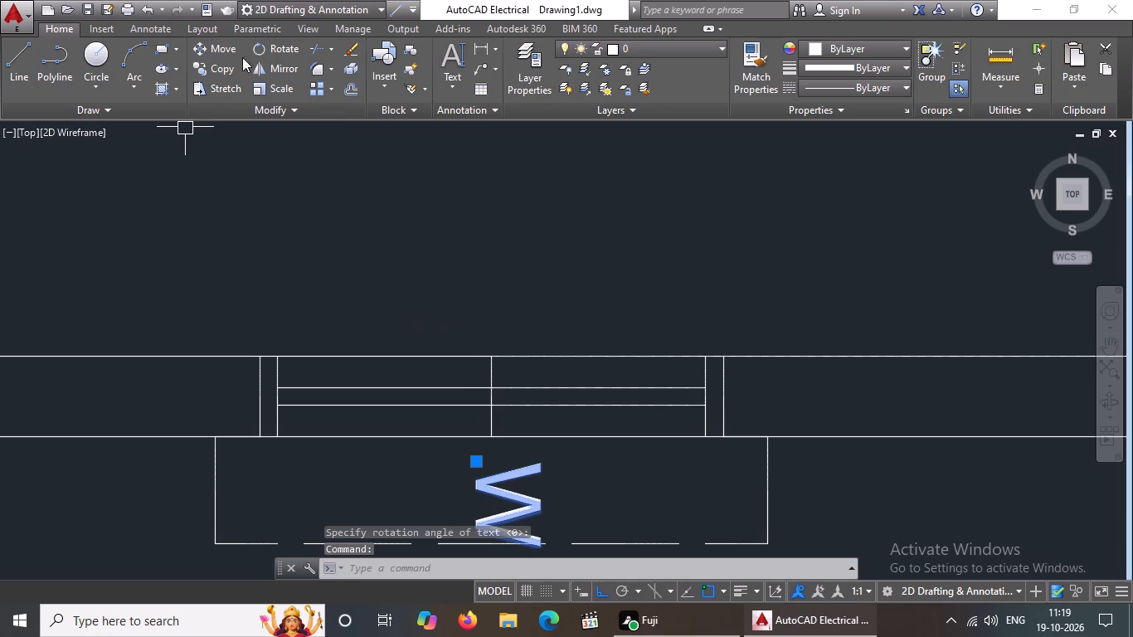
click(273, 50)
click(508, 491)
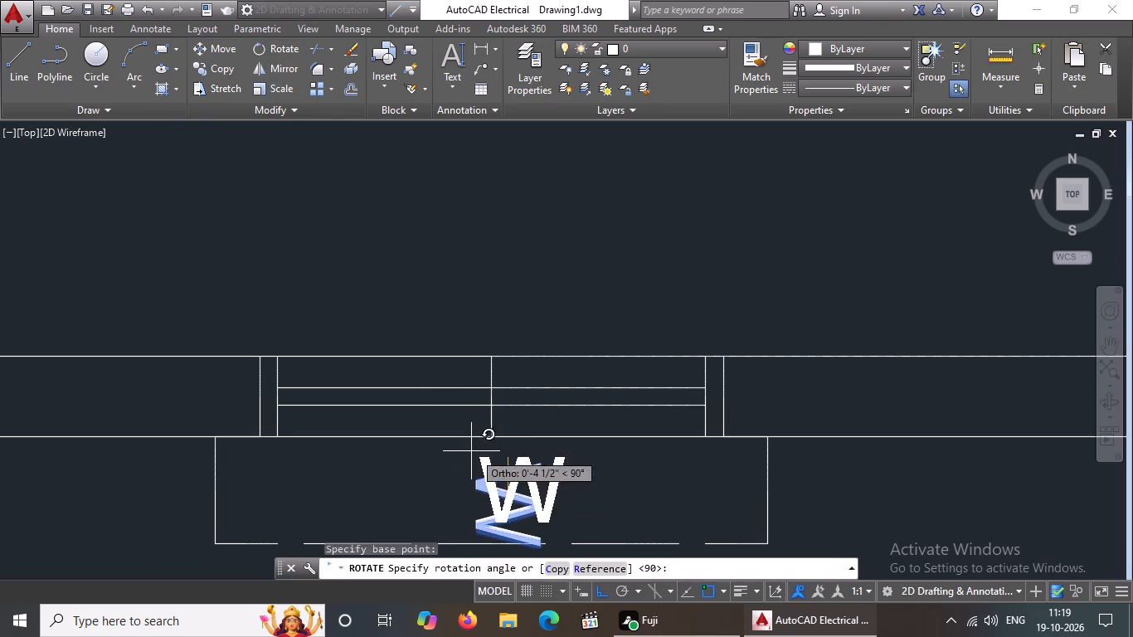
click(494, 448)
Move the W label about 3 1/2" horizontally to centre it on the dining window's middle line.
click(523, 482)
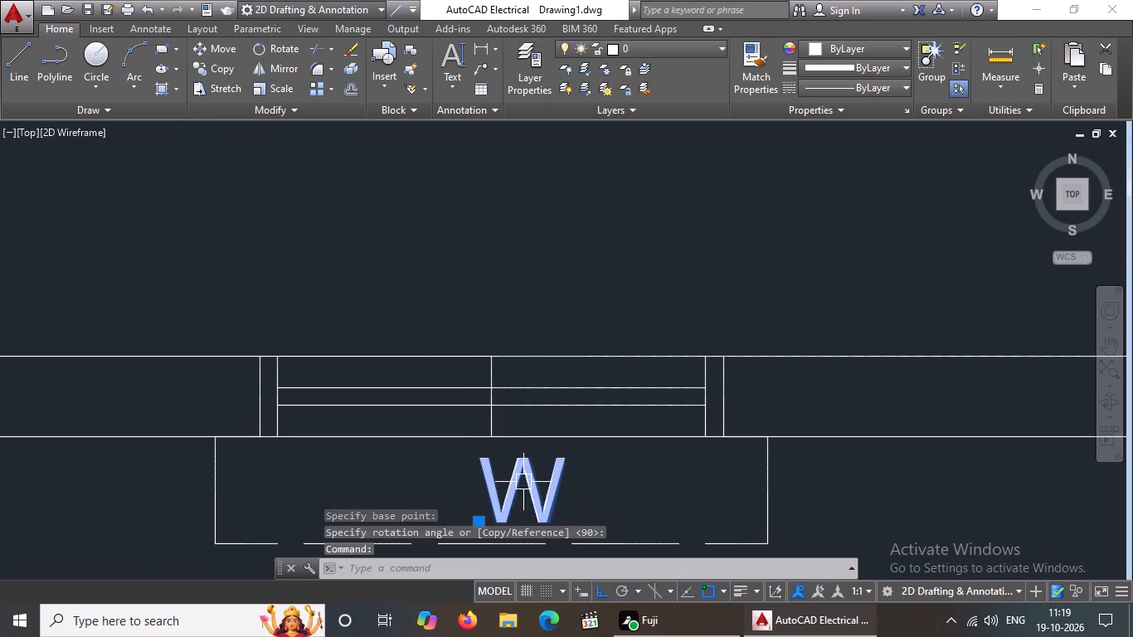
click(221, 51)
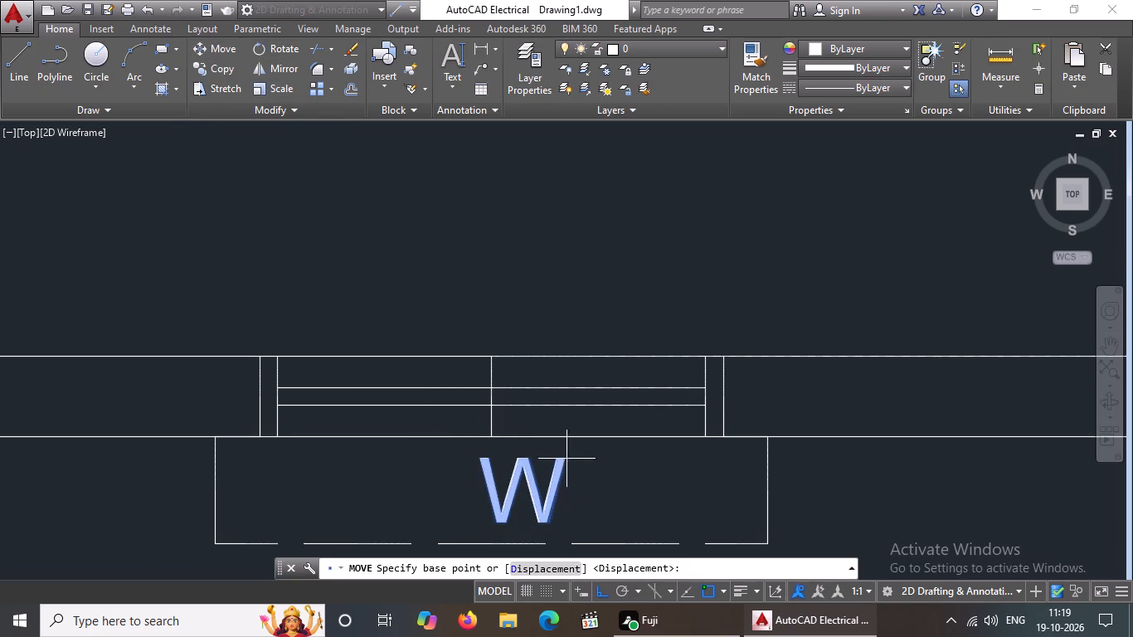
click(523, 467)
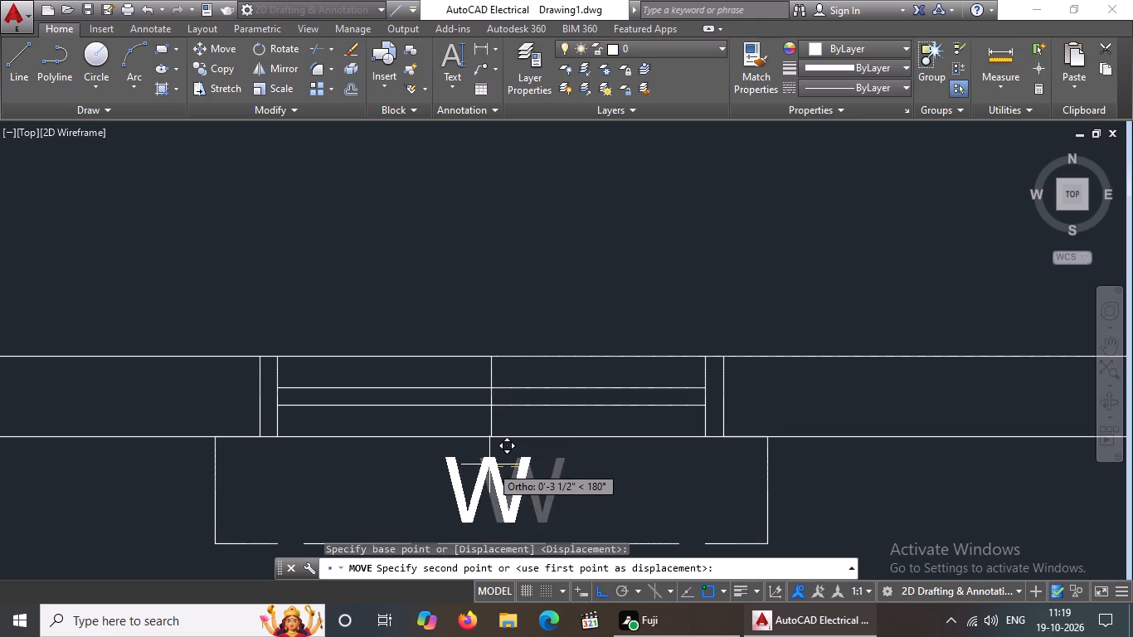
click(493, 466)
Copy the W label, with Ortho off, into the dashed outline beside the left plan's lower bedroom window.
scroll(518, 458, down, 2)
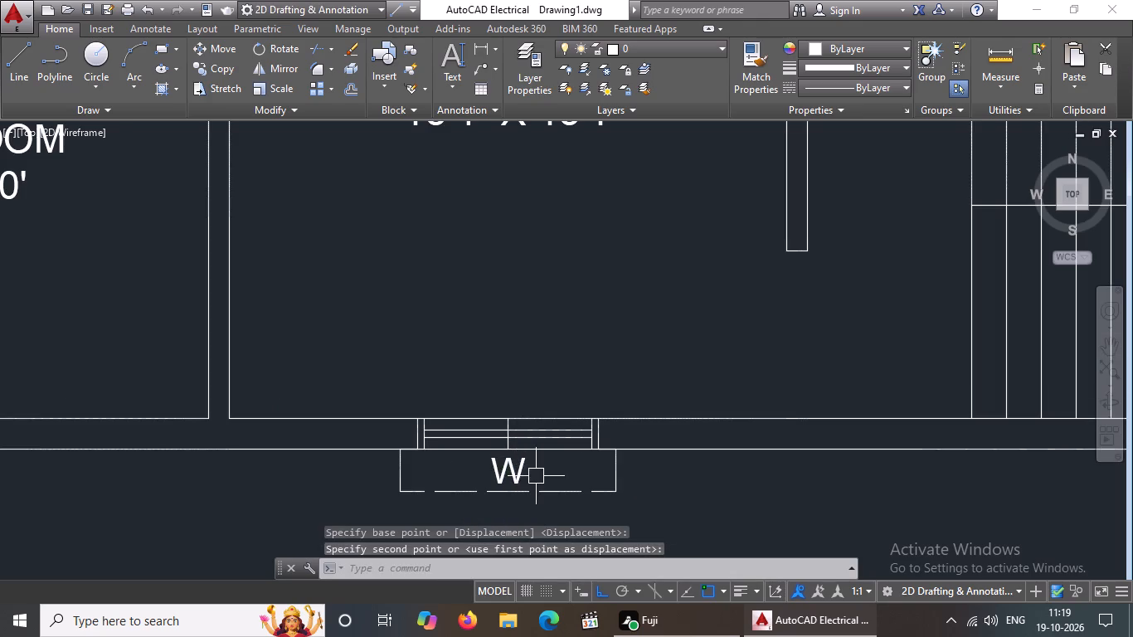
click(511, 469)
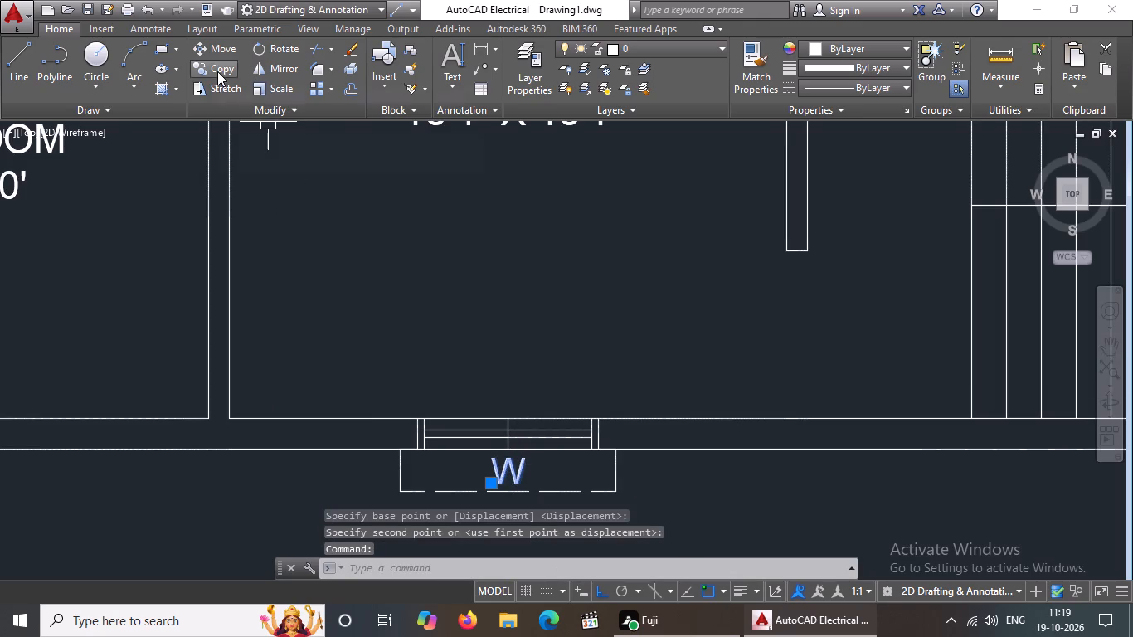
click(217, 71)
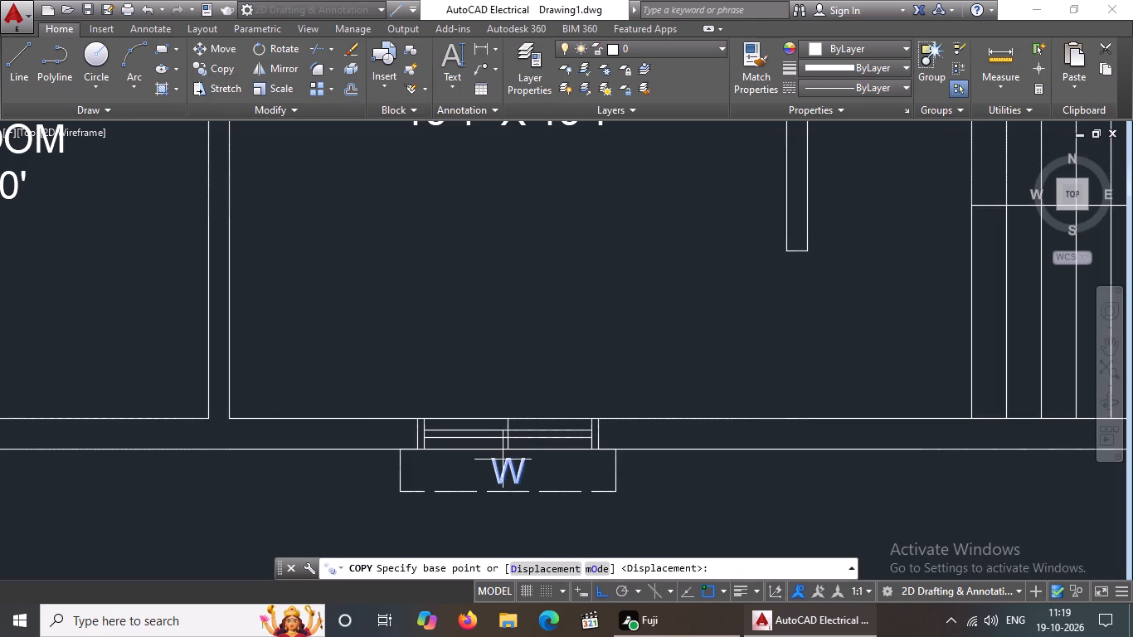
click(508, 463)
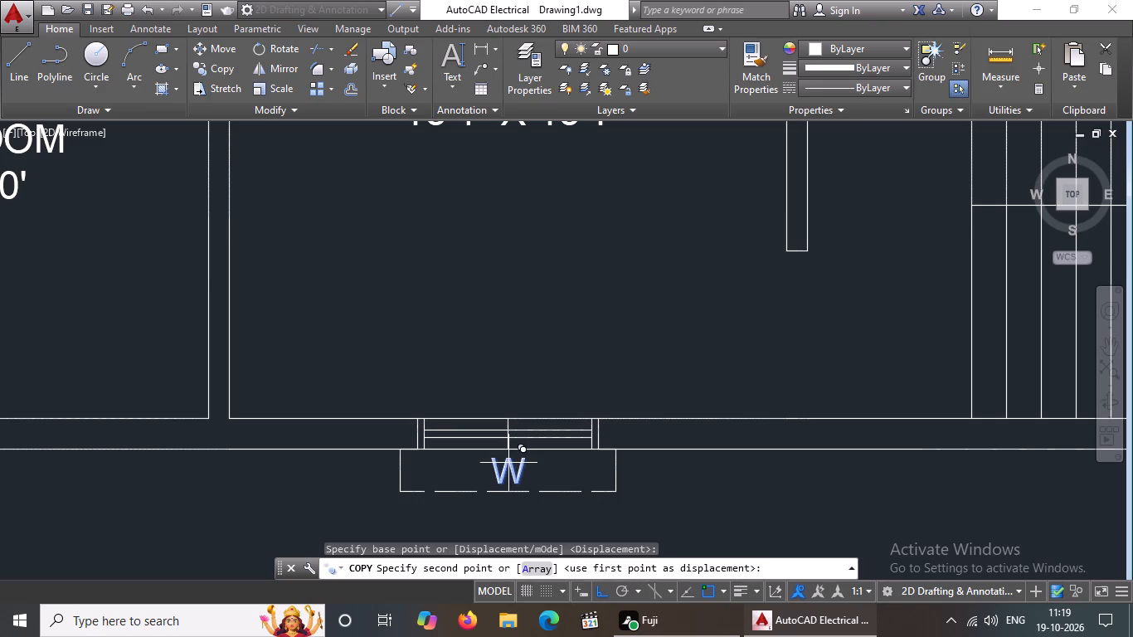
scroll(521, 457, down, 3)
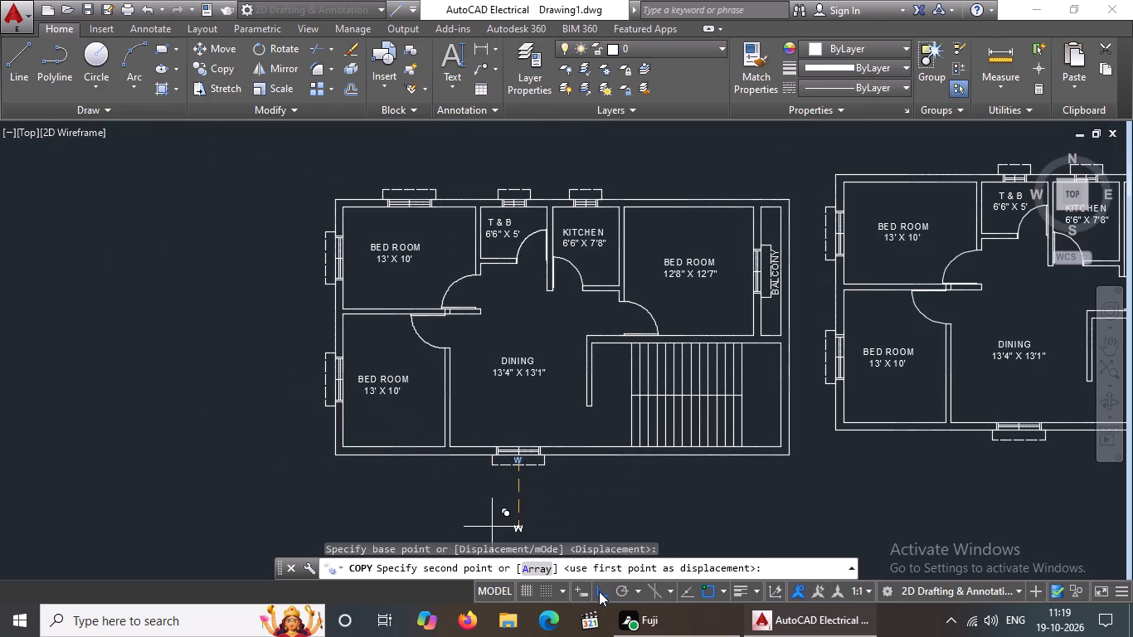
click(599, 591)
scroll(337, 385, up, 3)
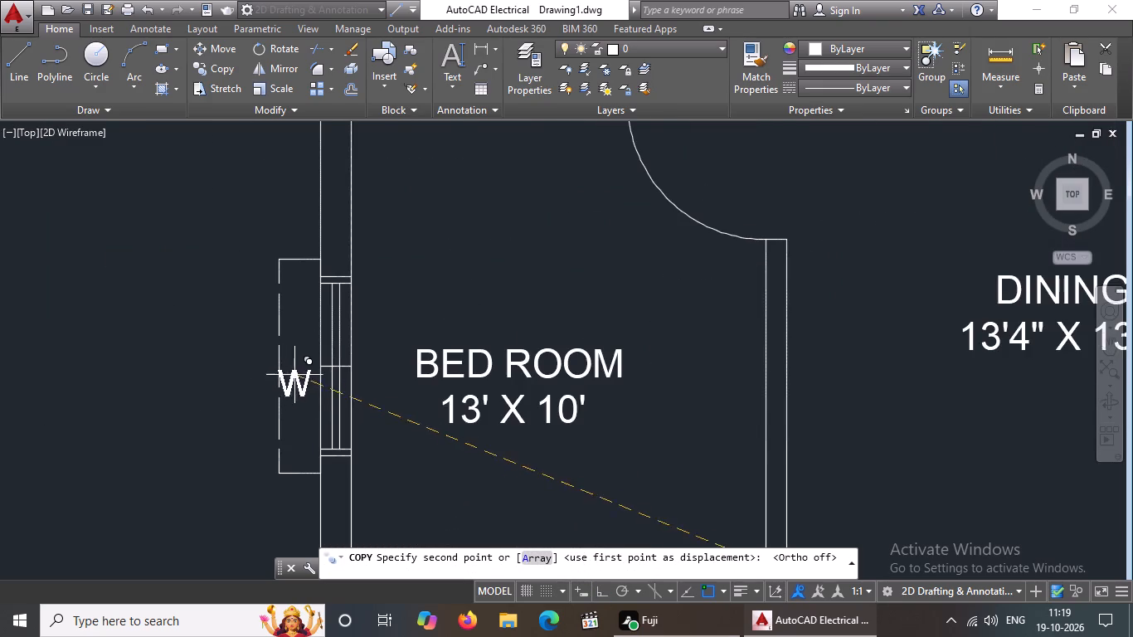
scroll(295, 374, up, 2)
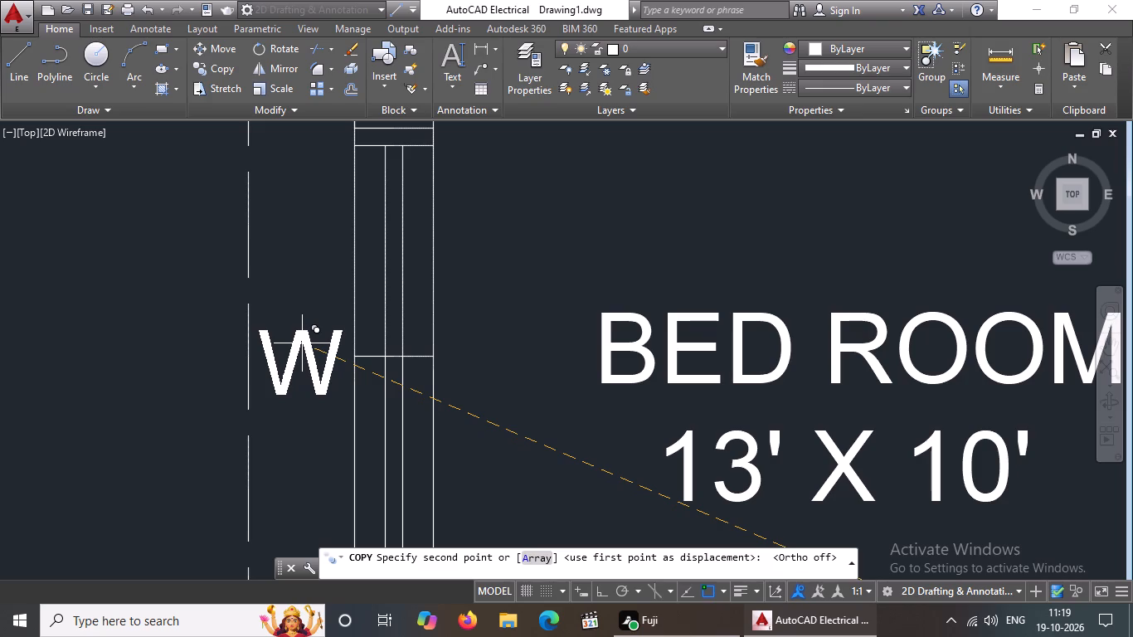
click(302, 343)
Copy the W label into the dashed outlines at the side and top windows of the left plan's upper 13' X 10' bedroom.
scroll(333, 338, down, 3)
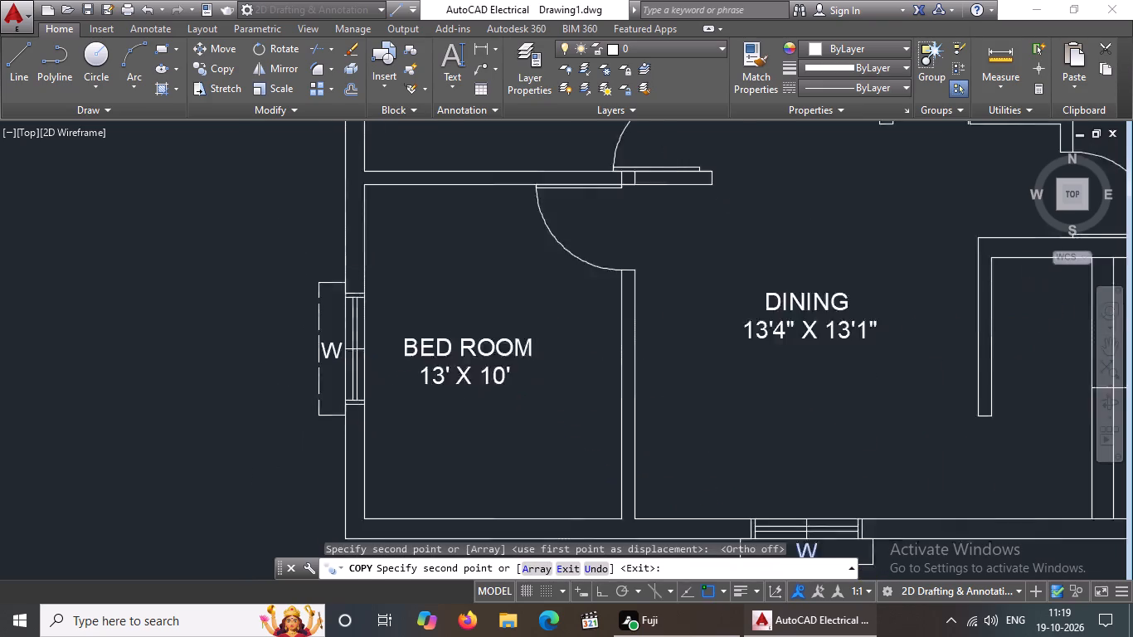
scroll(347, 351, down, 1)
middle_drag(324, 273, 325, 383)
scroll(339, 264, up, 3)
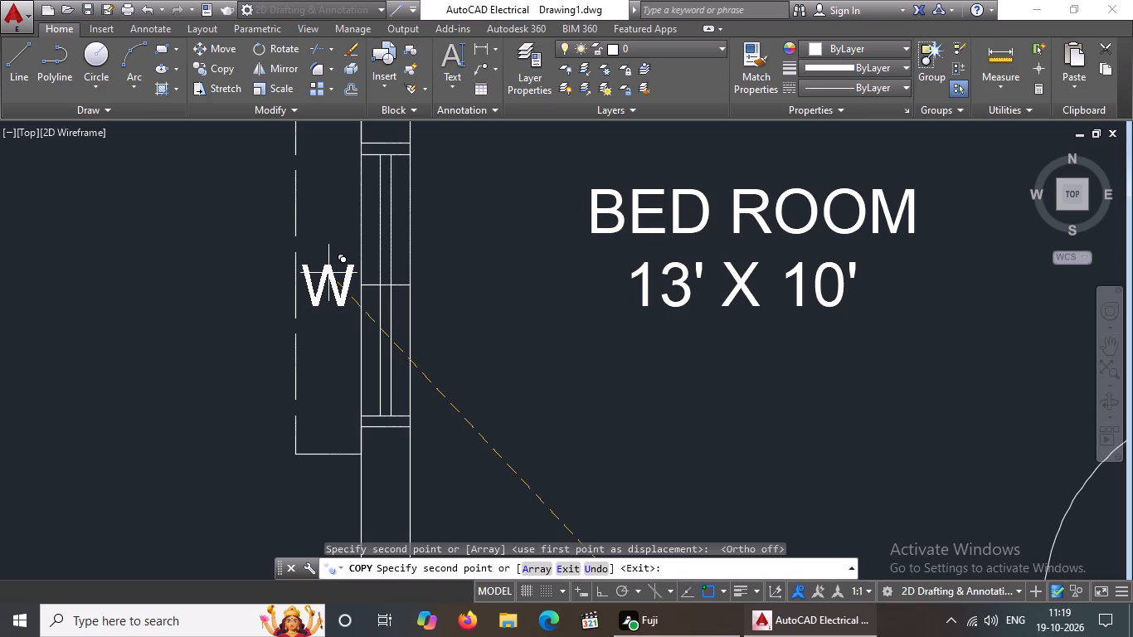
click(328, 271)
scroll(440, 280, down, 3)
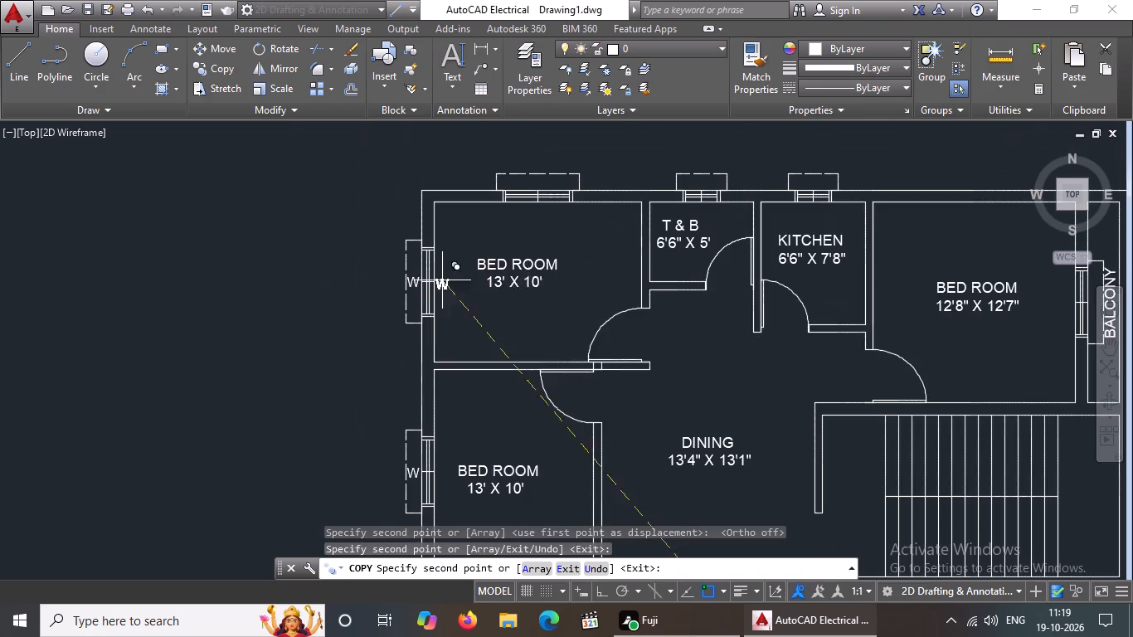
scroll(543, 148, up, 3)
scroll(501, 270, up, 1)
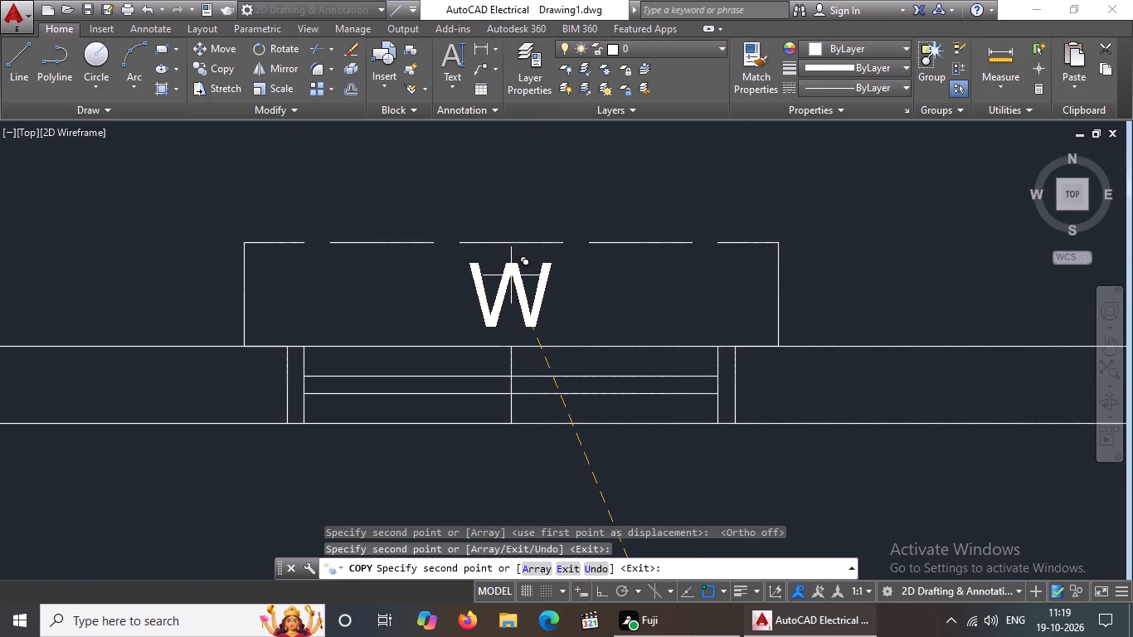
click(511, 275)
Copy the W label into the dashed outlines above the left plan's T & B and KITCHEN windows, centred on each window's middle line.
scroll(524, 273, down, 4)
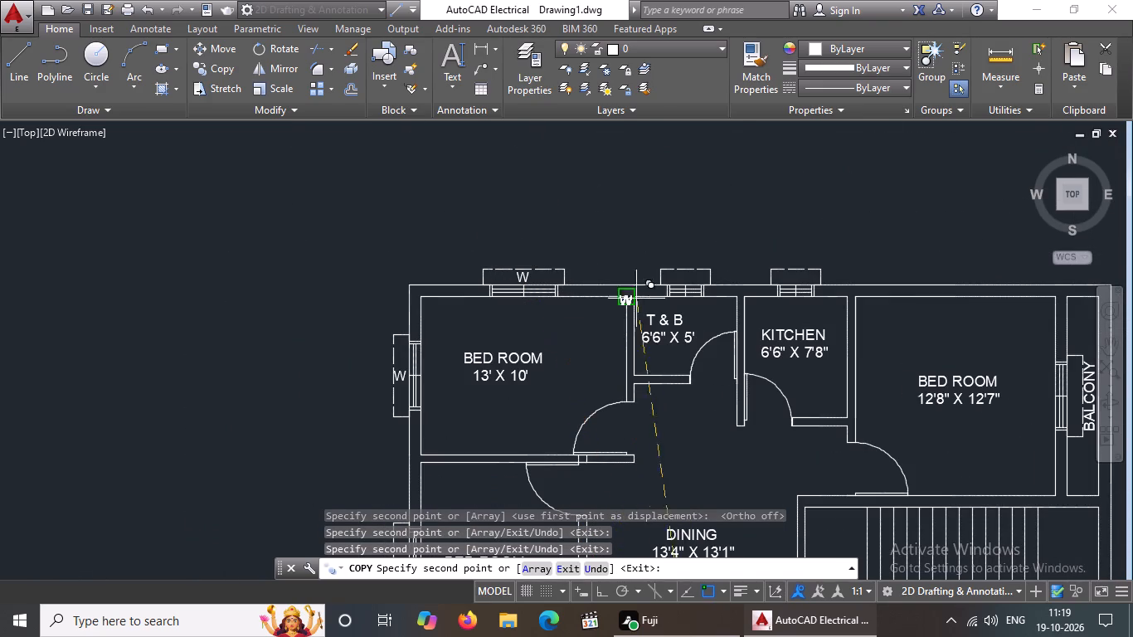
scroll(734, 324, down, 2)
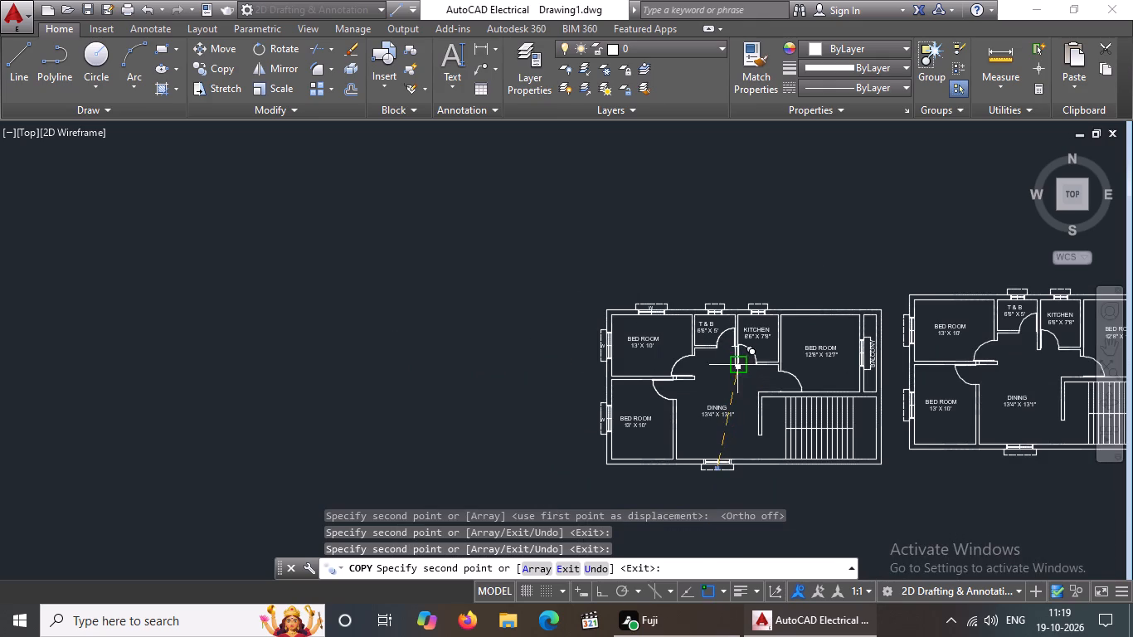
middle_drag(670, 379, 565, 413)
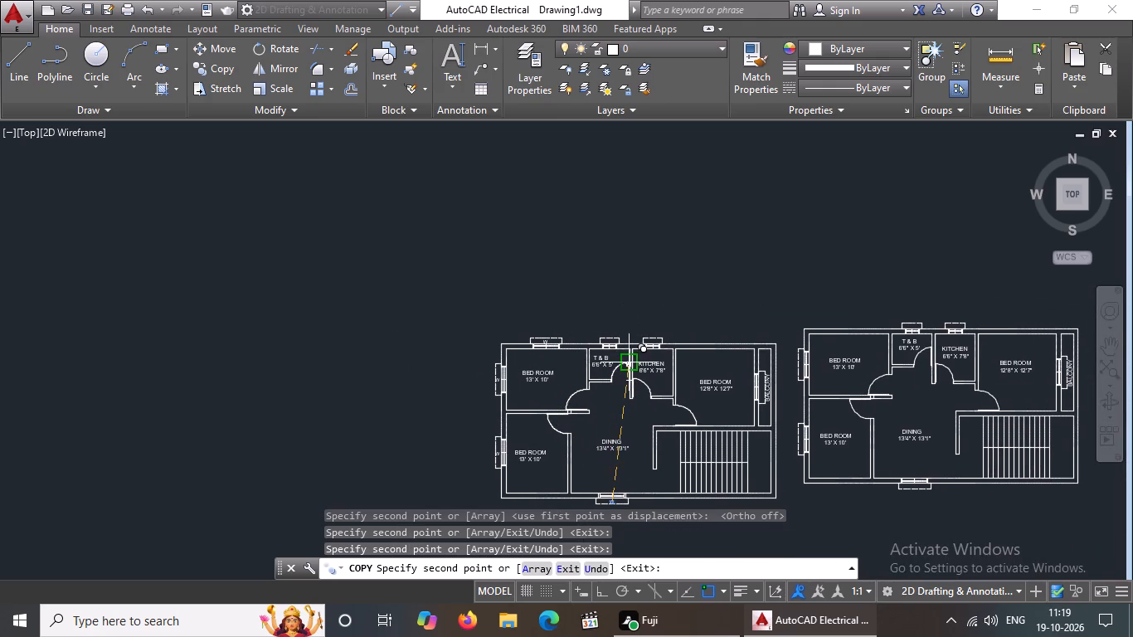
scroll(594, 351, up, 5)
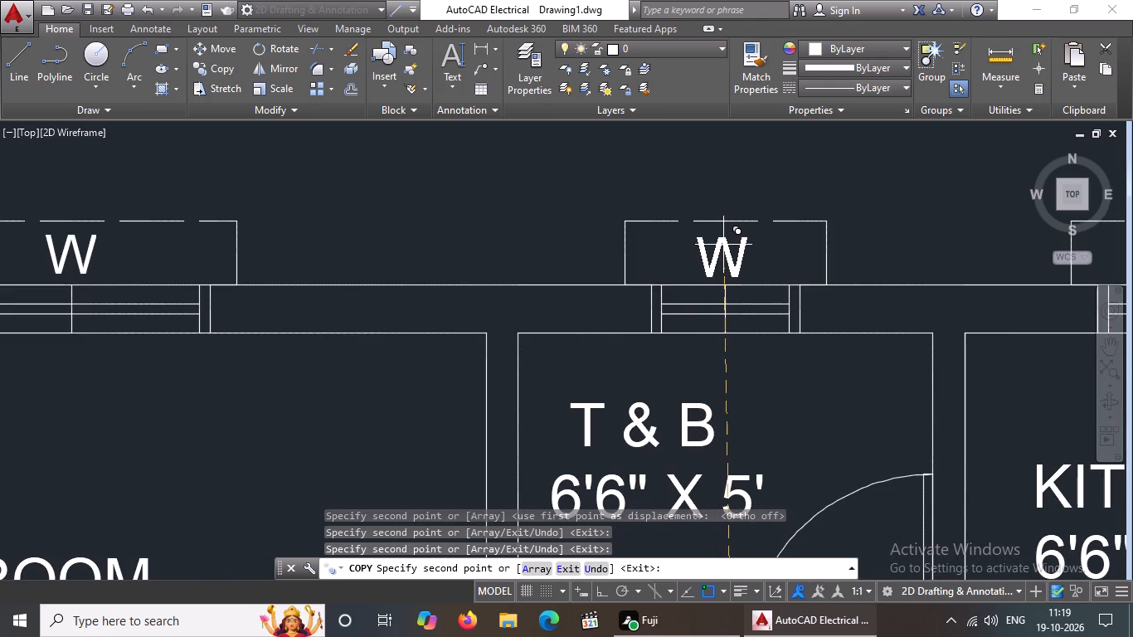
click(725, 244)
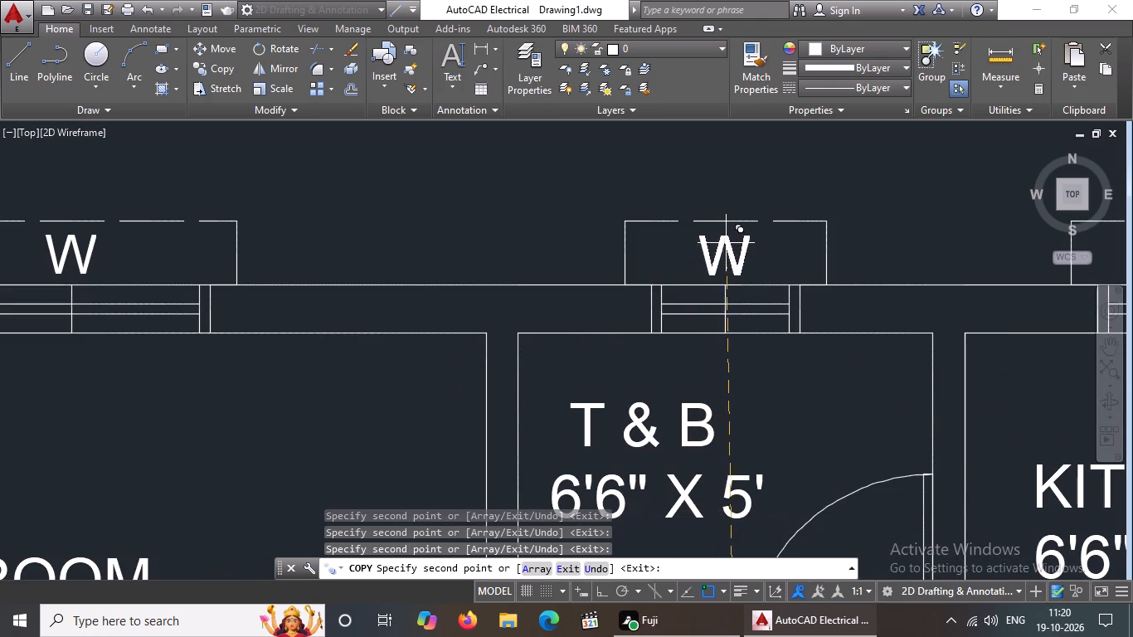
scroll(734, 239, down, 4)
scroll(826, 250, up, 4)
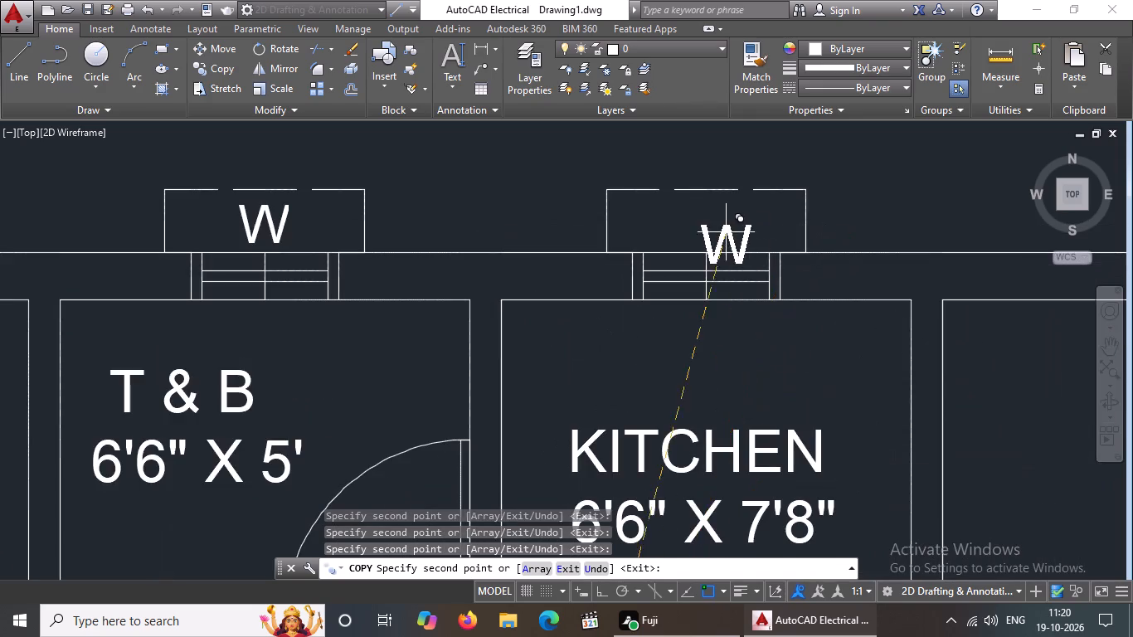
scroll(723, 231, up, 2)
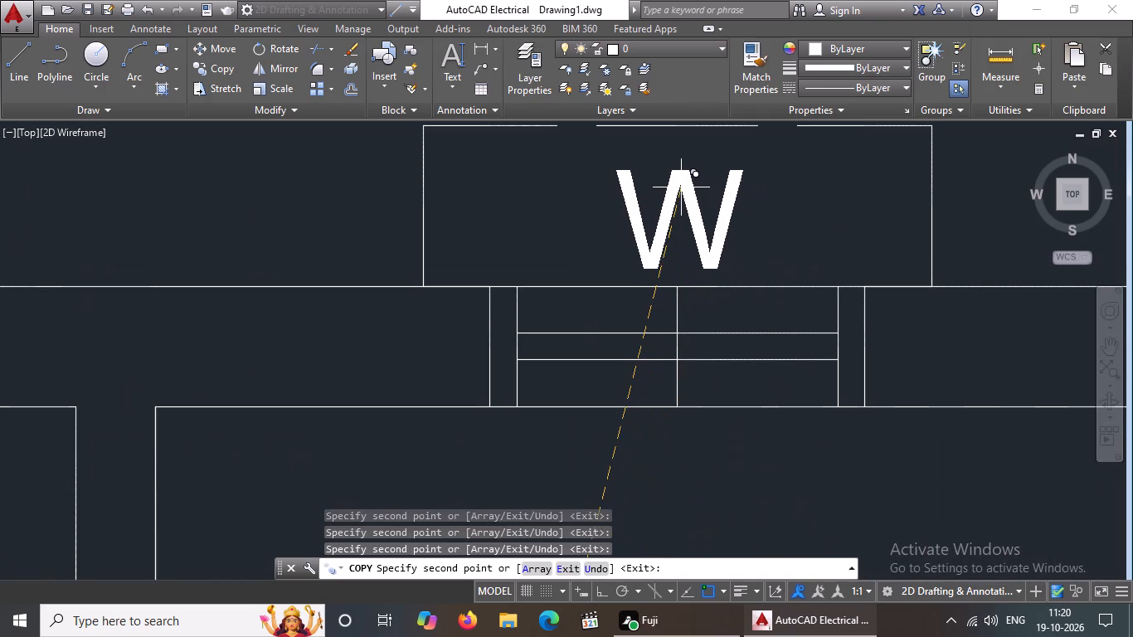
click(681, 187)
Copy the W label into the dashed outline between the left plan's 12'8" X 12'7" bedroom window and the BALCONY text, and finish copying.
scroll(684, 188, down, 2)
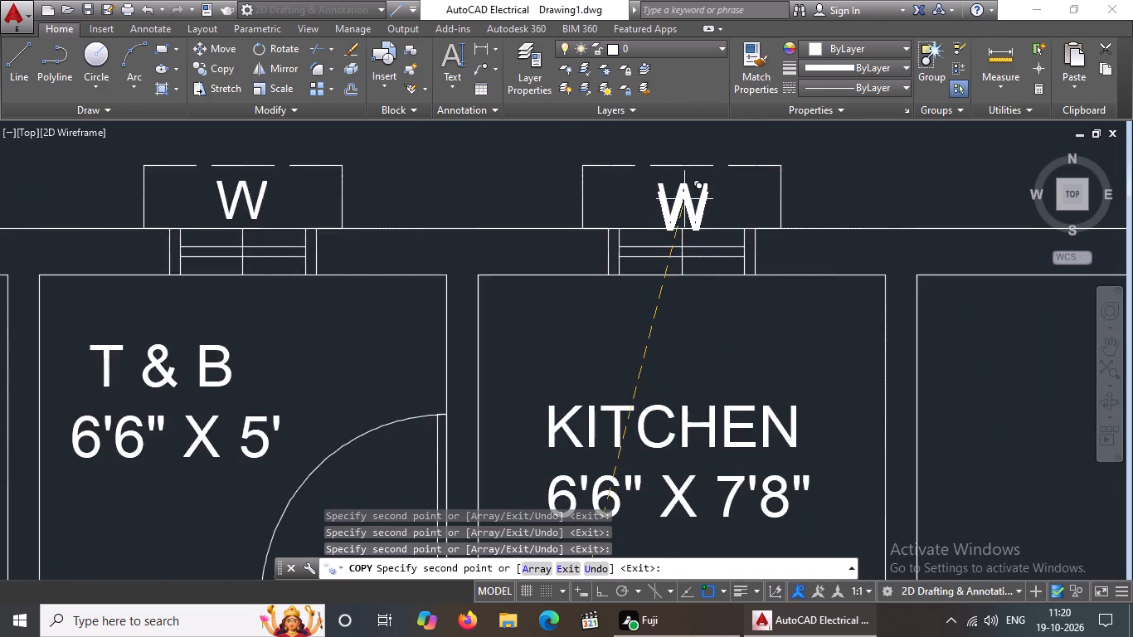
scroll(684, 199, down, 2)
middle_drag(646, 266, 513, 294)
scroll(982, 416, up, 2)
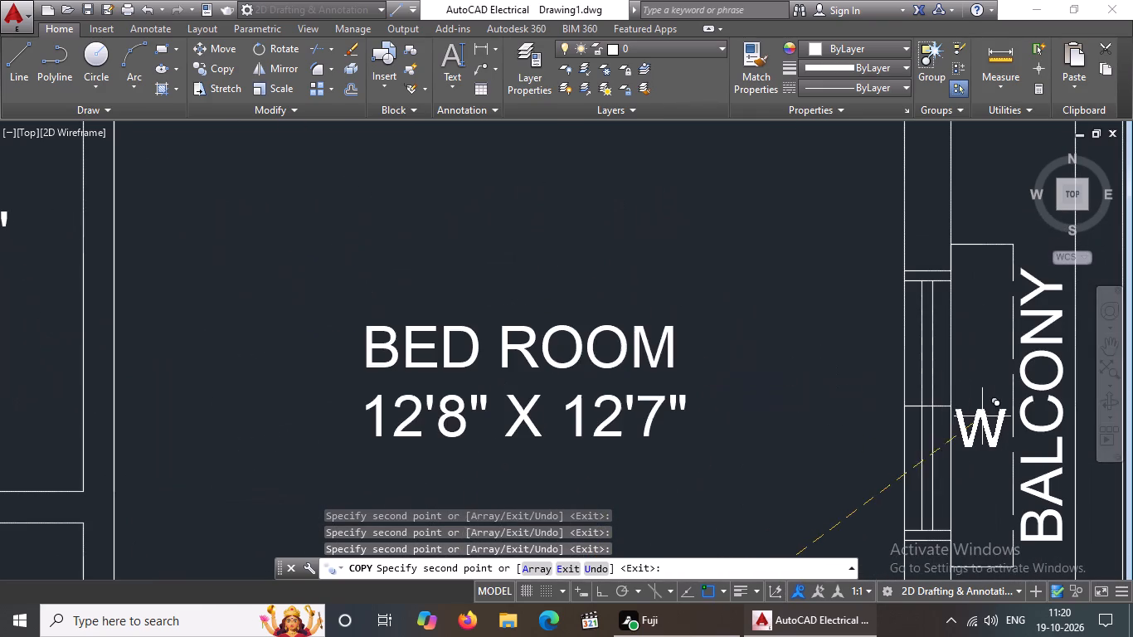
click(983, 395)
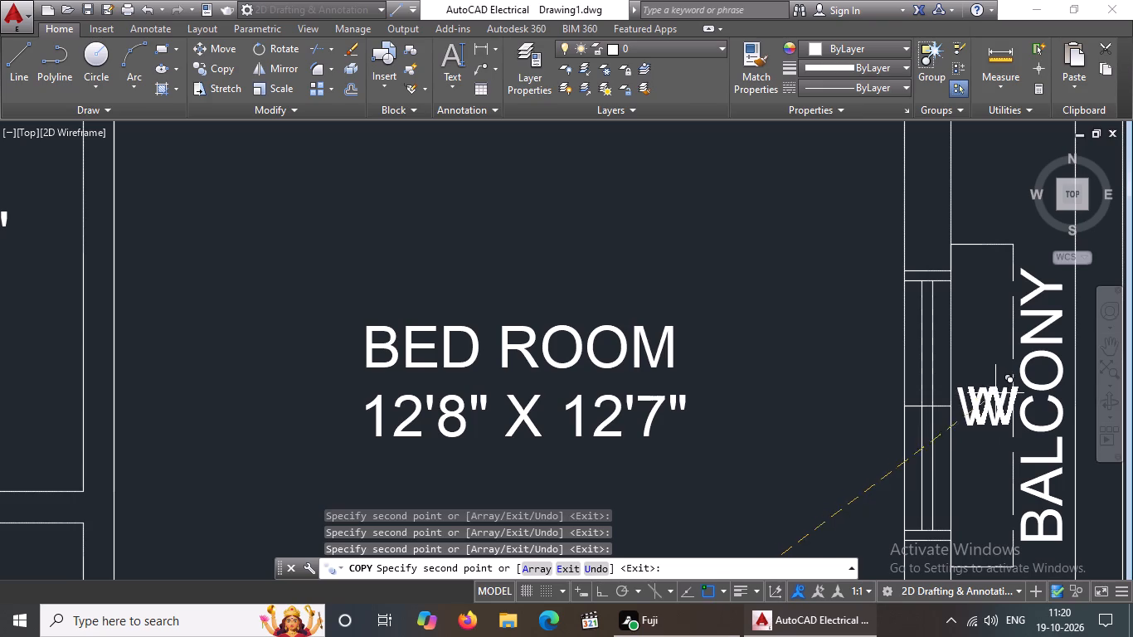
scroll(997, 392, down, 5)
middle_drag(980, 421, 654, 362)
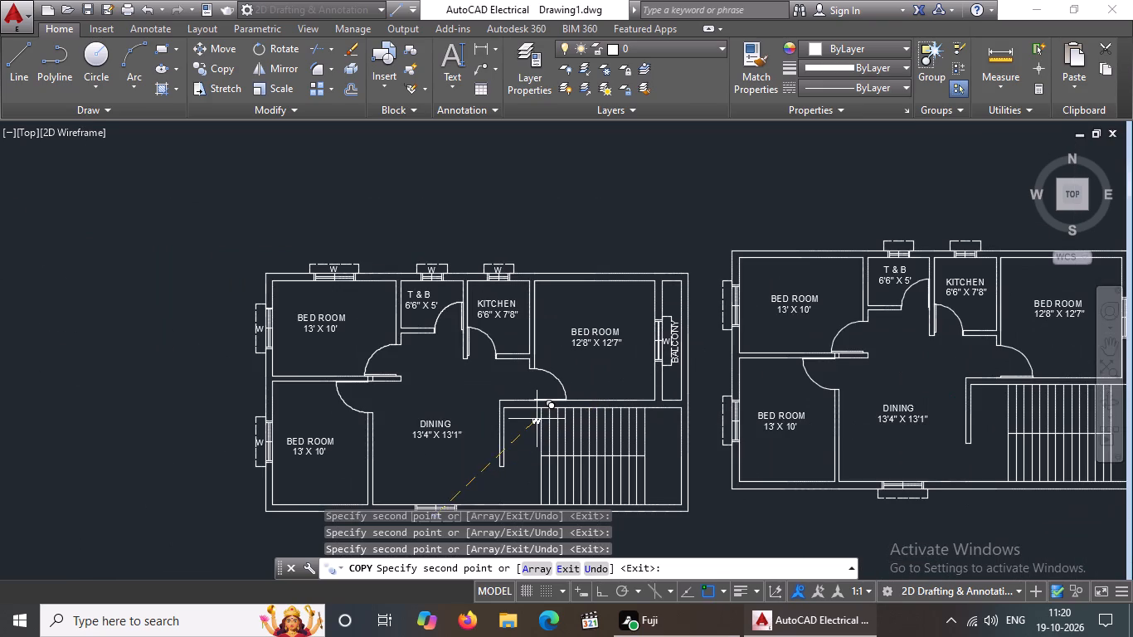
key(Escape)
Change the label above the left plan's T & B window to V.
scroll(443, 272, up, 5)
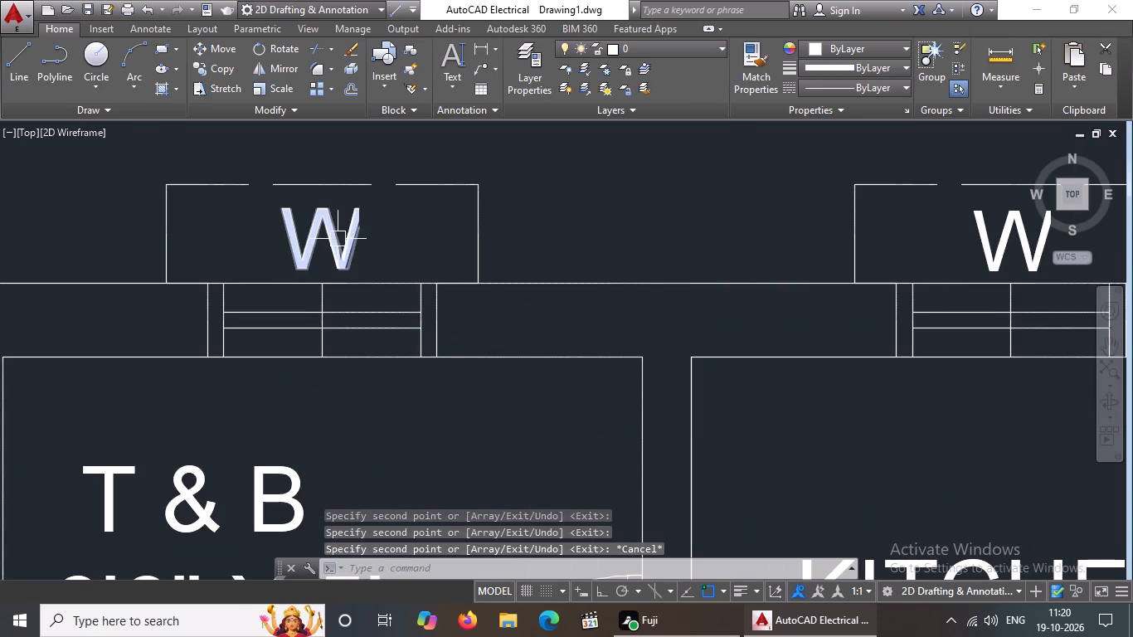
double_click(338, 239)
double_click(347, 247)
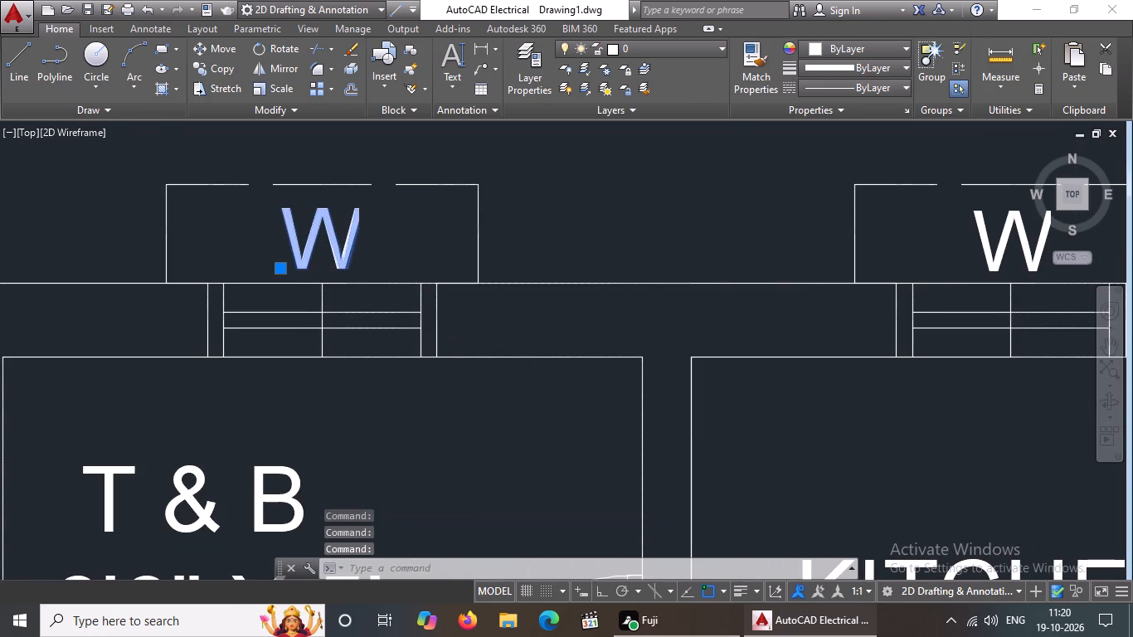
key(BackSpace)
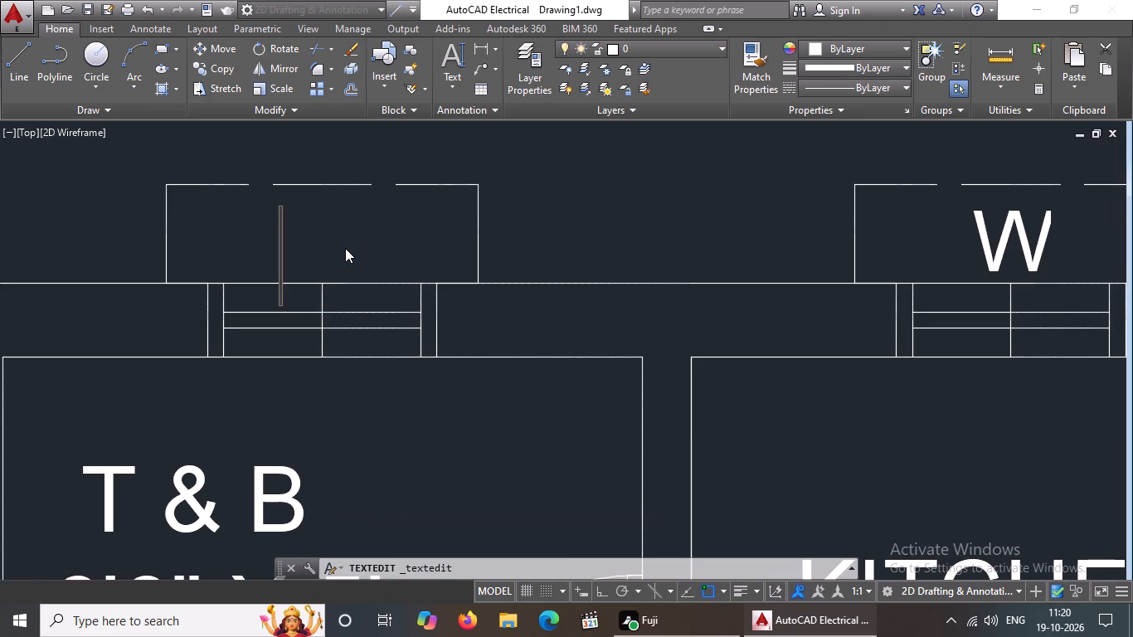
key(v)
click(498, 241)
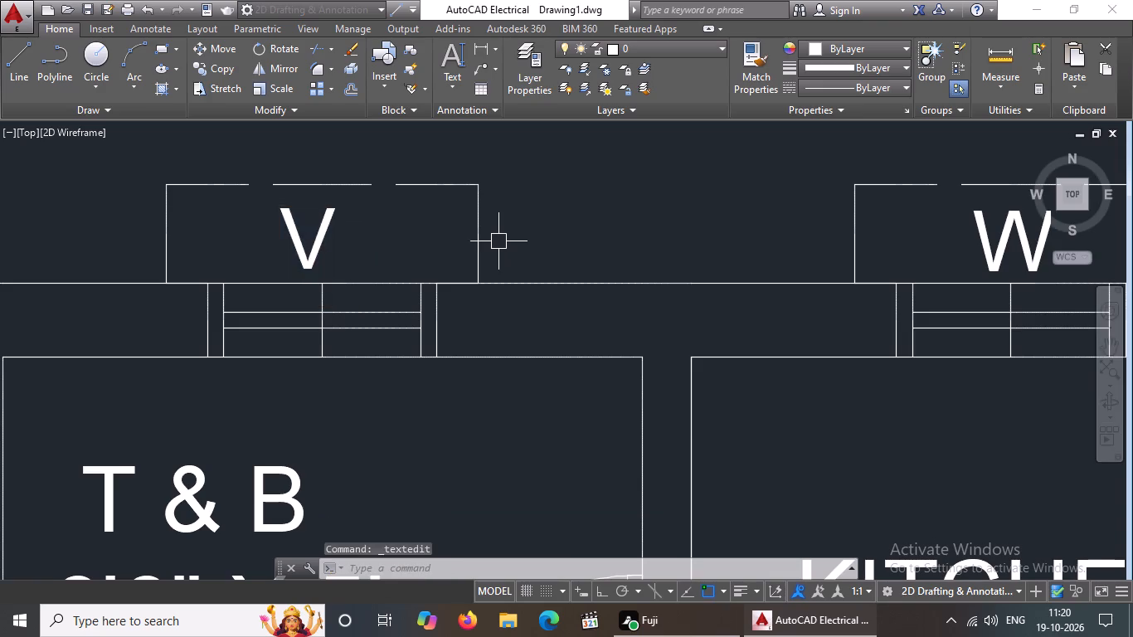
Change the label above the left plan's KITCHEN window to V.
scroll(502, 240, down, 3)
scroll(650, 255, up, 3)
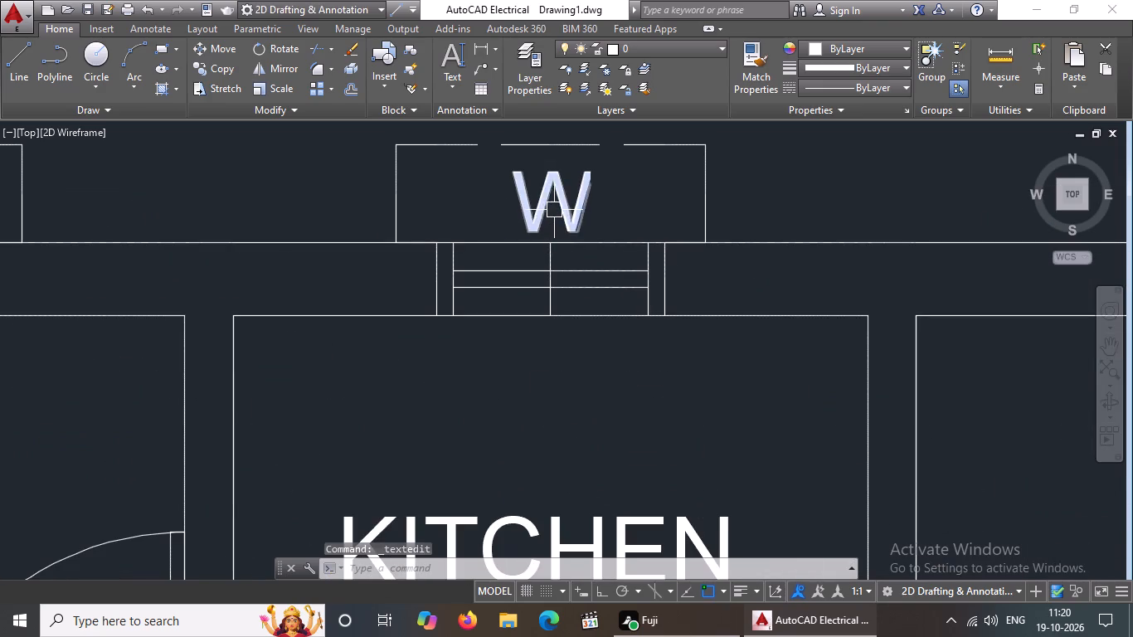
double_click(554, 210)
key(BackSpace)
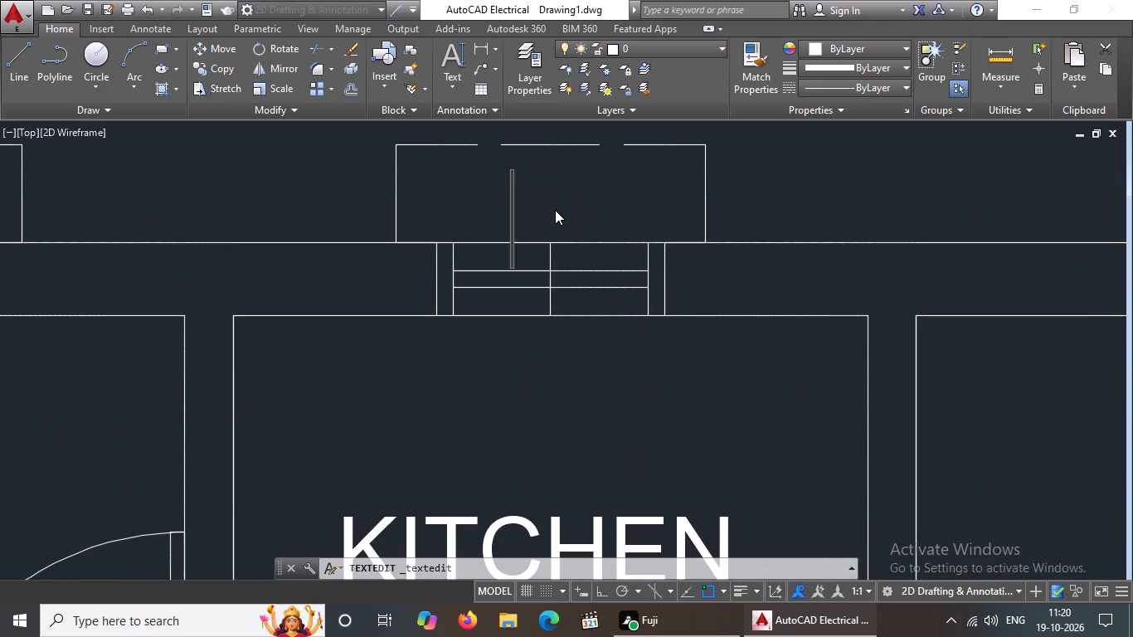
key(v)
click(766, 173)
Copy the left plan's dining window W label into the dashed outline below the right plan's dining window, centred on its middle line.
scroll(767, 184, down, 2)
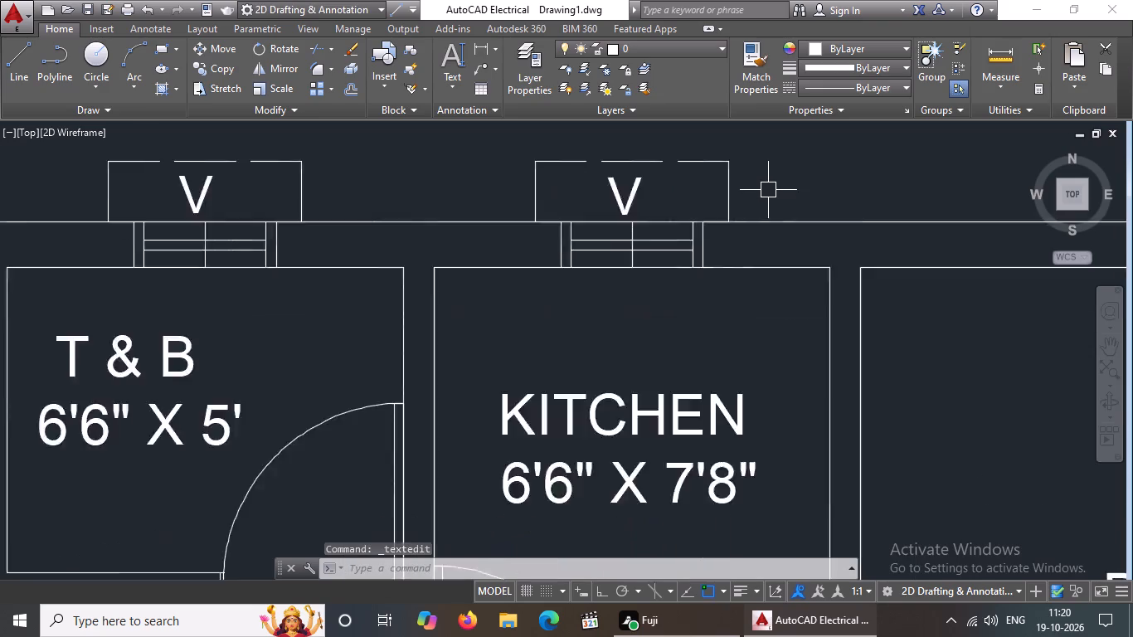
scroll(768, 191, down, 4)
middle_drag(778, 337, 753, 337)
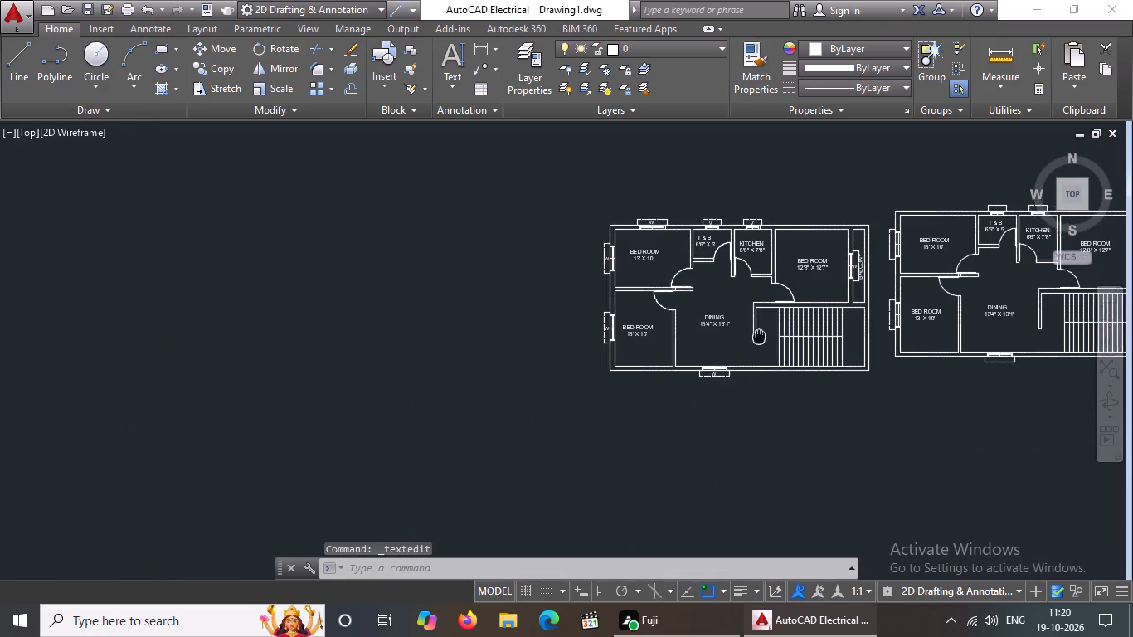
middle_drag(753, 337, 479, 348)
scroll(458, 393, up, 3)
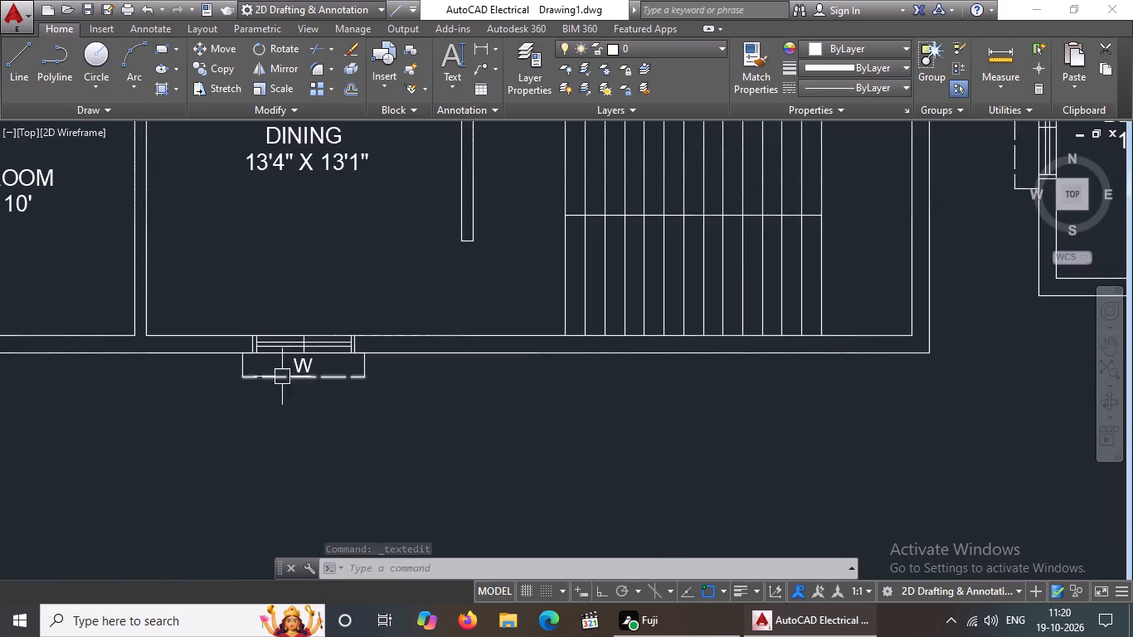
scroll(287, 365, up, 2)
click(317, 363)
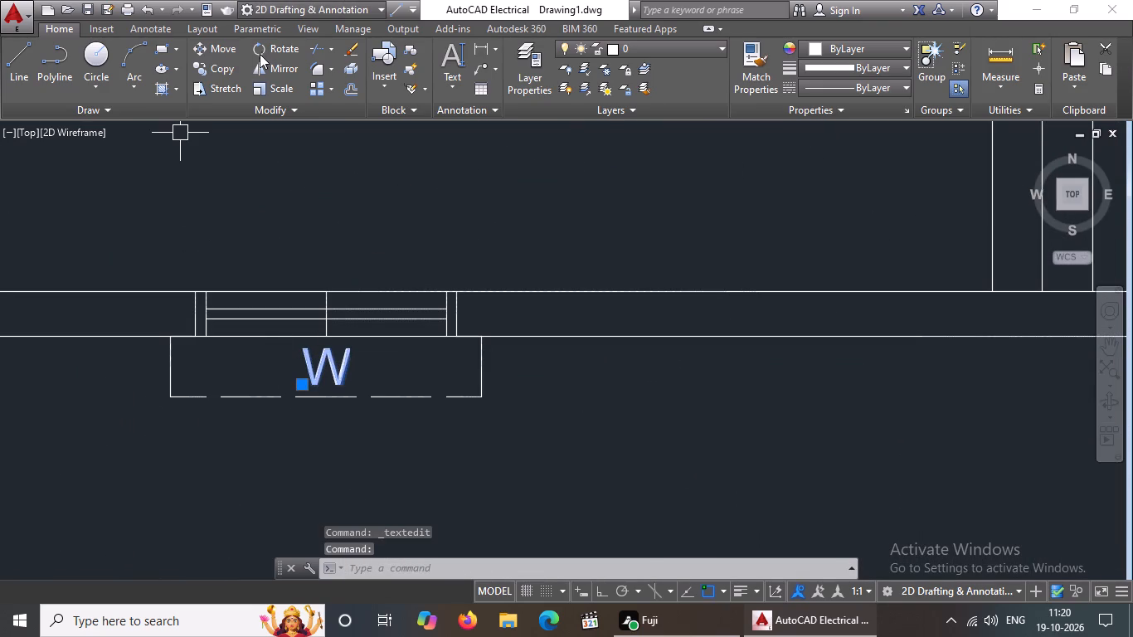
drag(222, 66, 224, 84)
drag(203, 68, 206, 76)
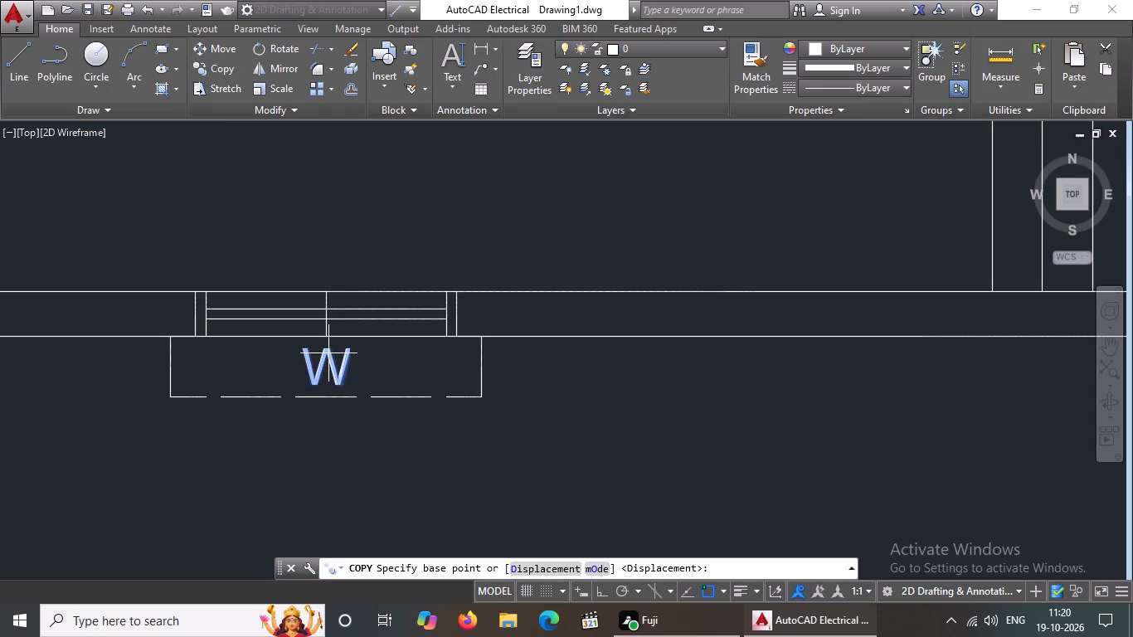
click(328, 353)
scroll(333, 358, down, 2)
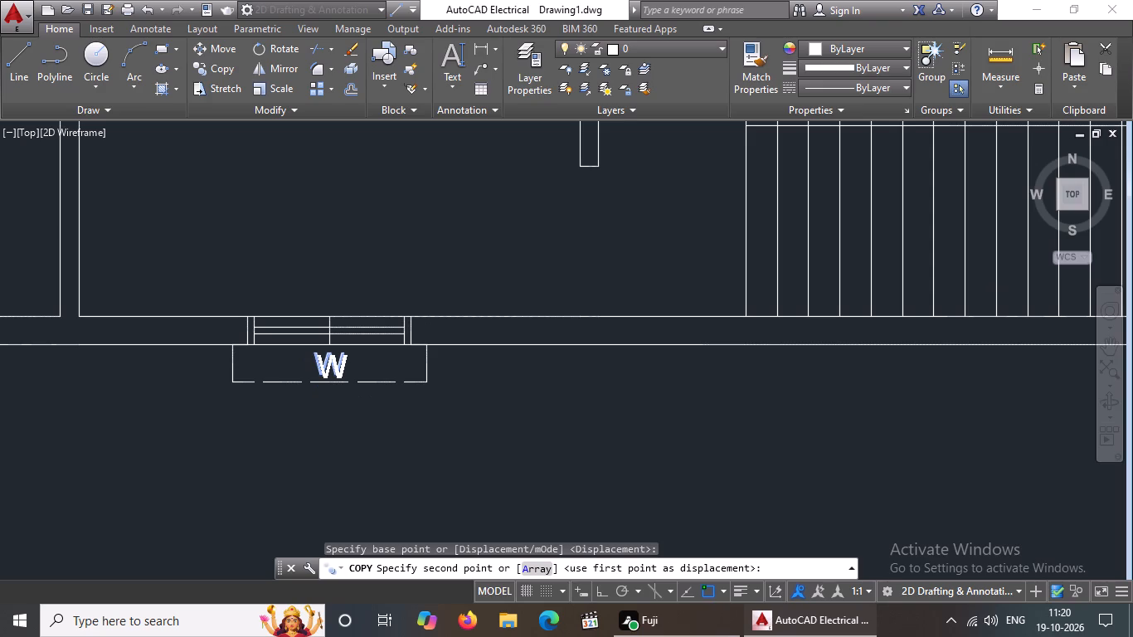
scroll(470, 300, down, 1)
scroll(539, 341, down, 1)
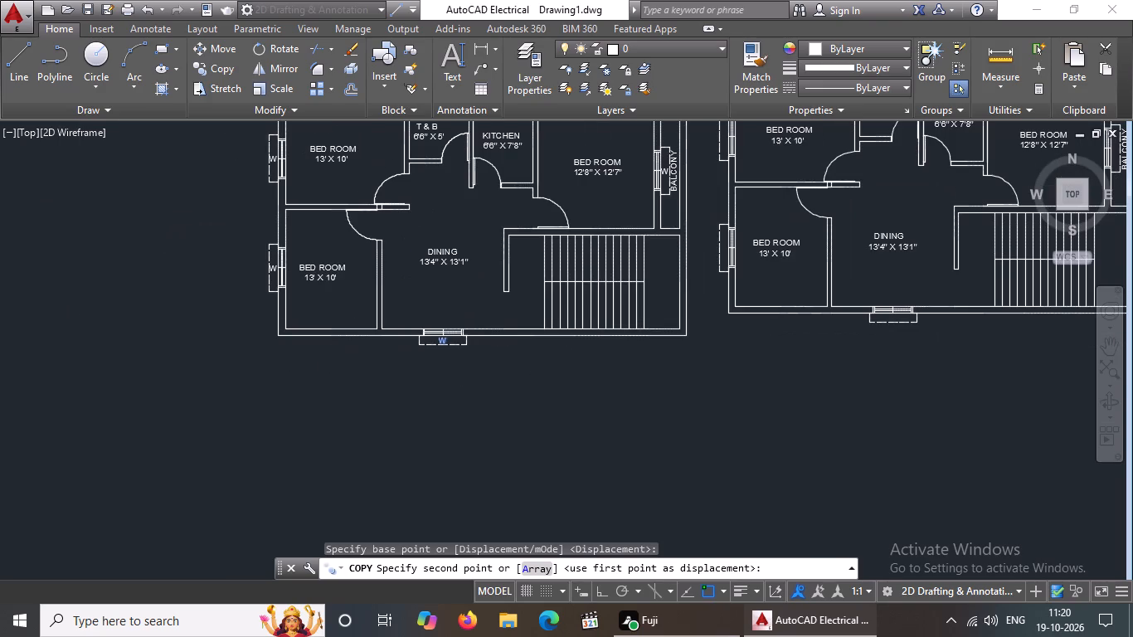
scroll(953, 321, up, 3)
scroll(704, 302, up, 1)
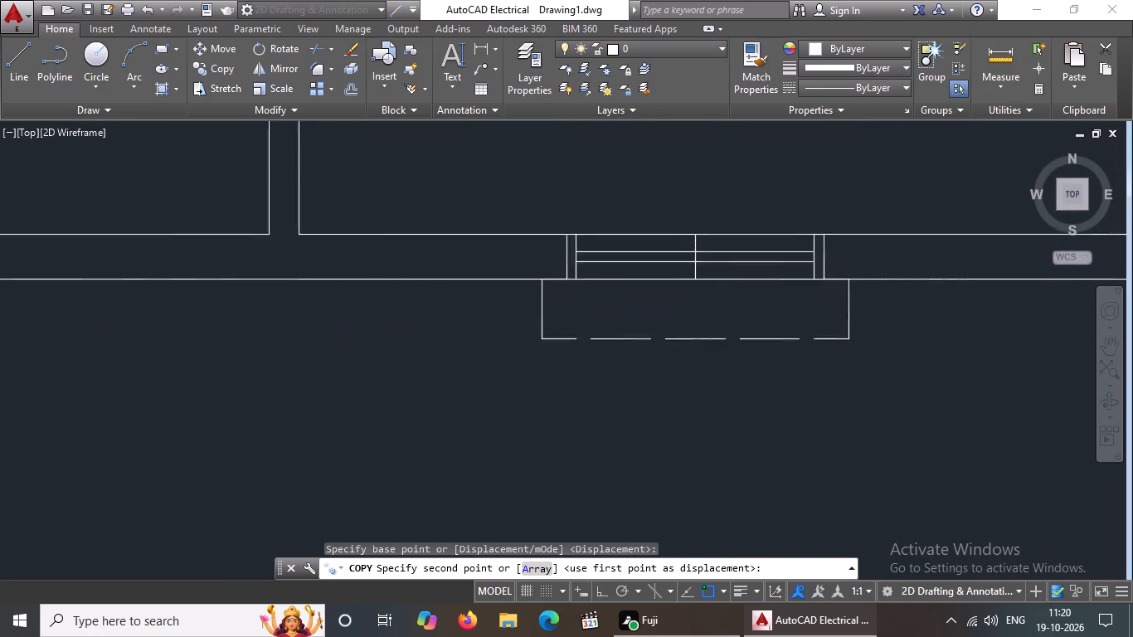
scroll(704, 302, up, 1)
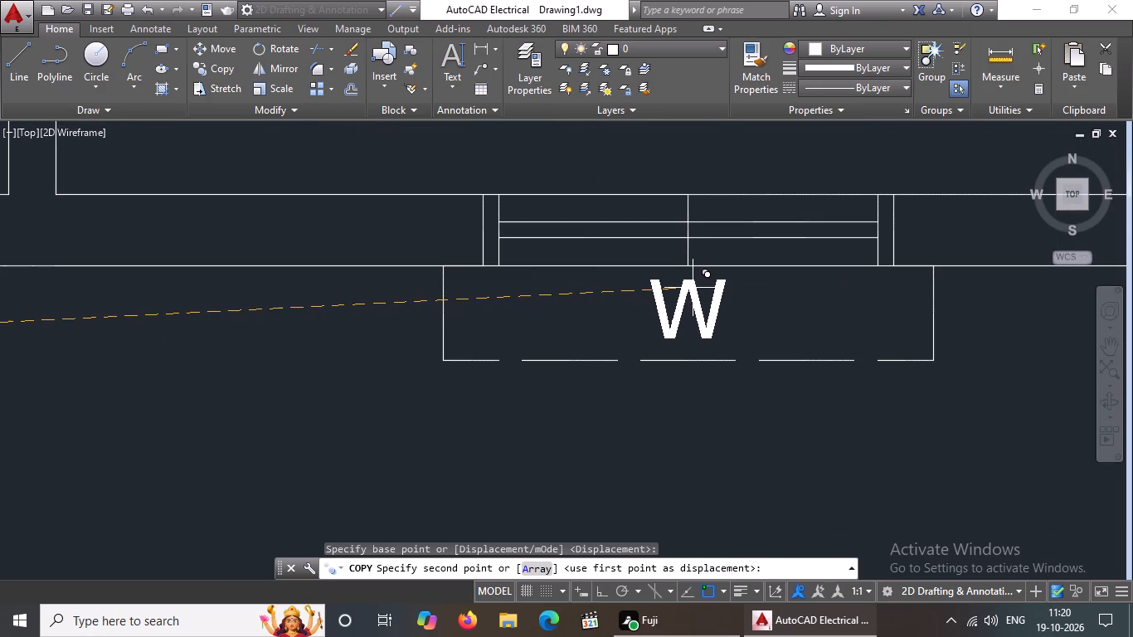
click(693, 288)
Copy the W label into the dashed outlines of the right plan's lower and upper 13' X 10' bedroom windows, and finish copying.
scroll(722, 293, down, 6)
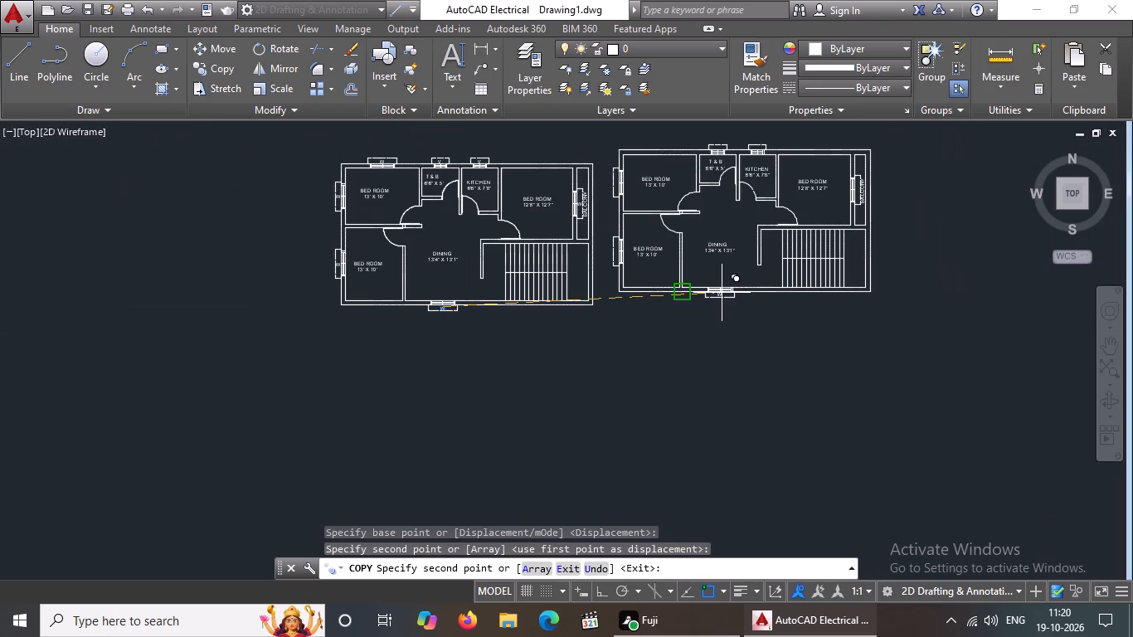
scroll(629, 250, up, 5)
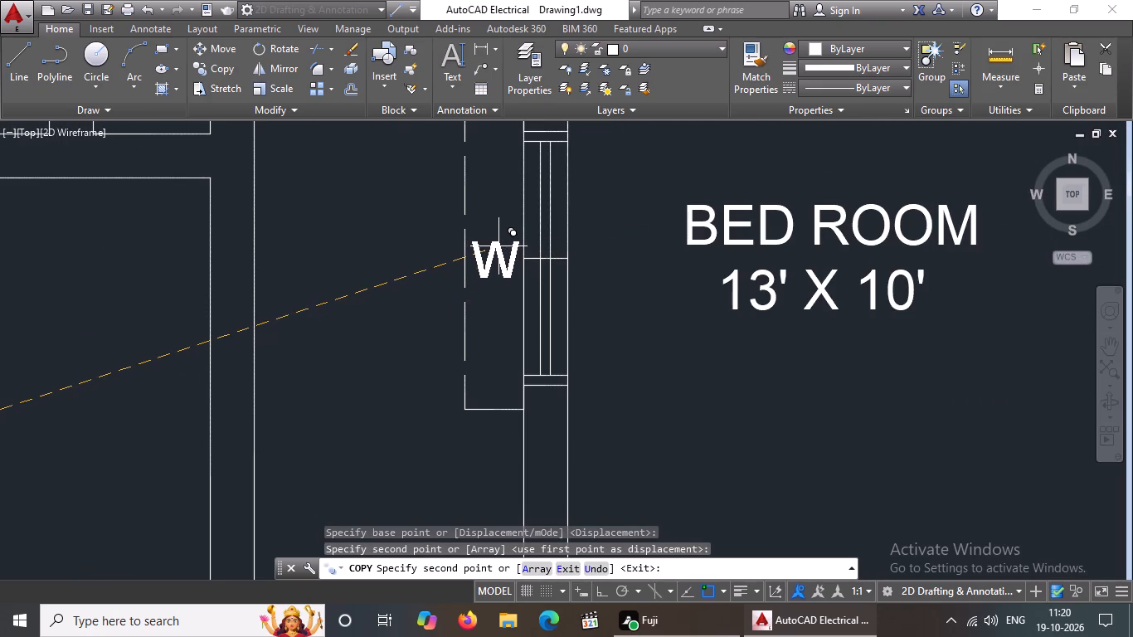
click(498, 246)
scroll(586, 251, down, 2)
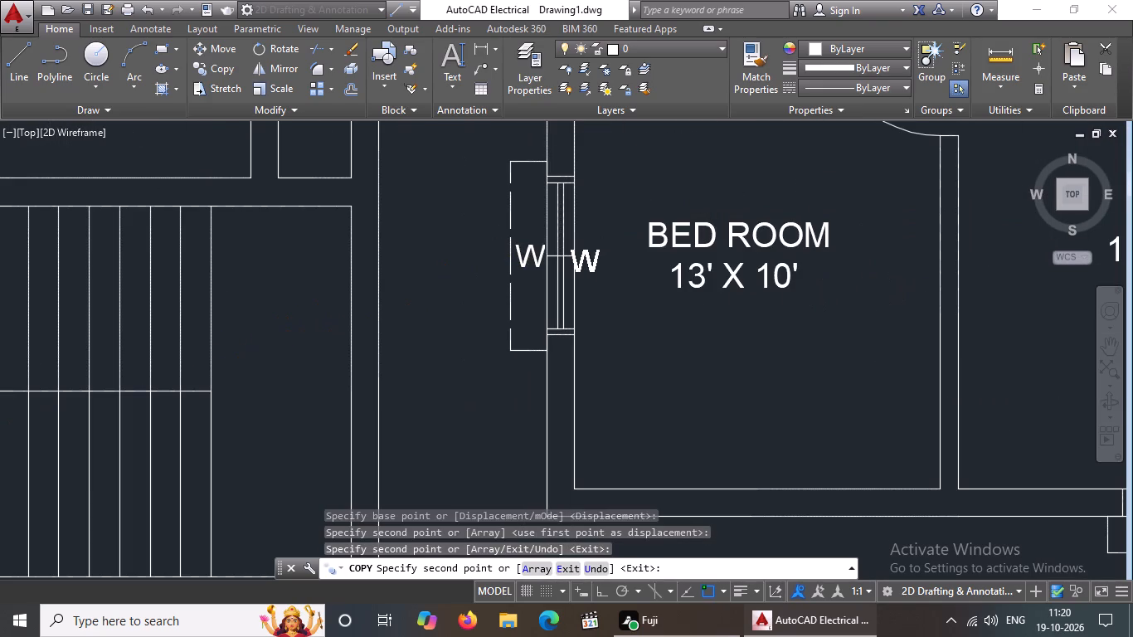
scroll(588, 255, down, 3)
scroll(582, 204, up, 3)
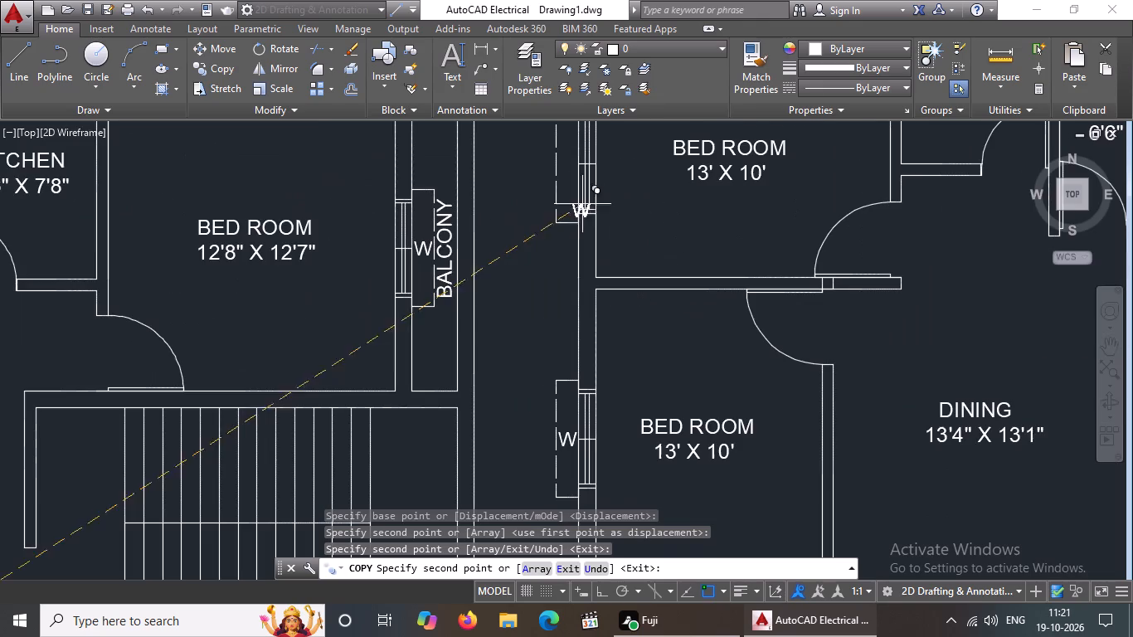
scroll(566, 159, up, 2)
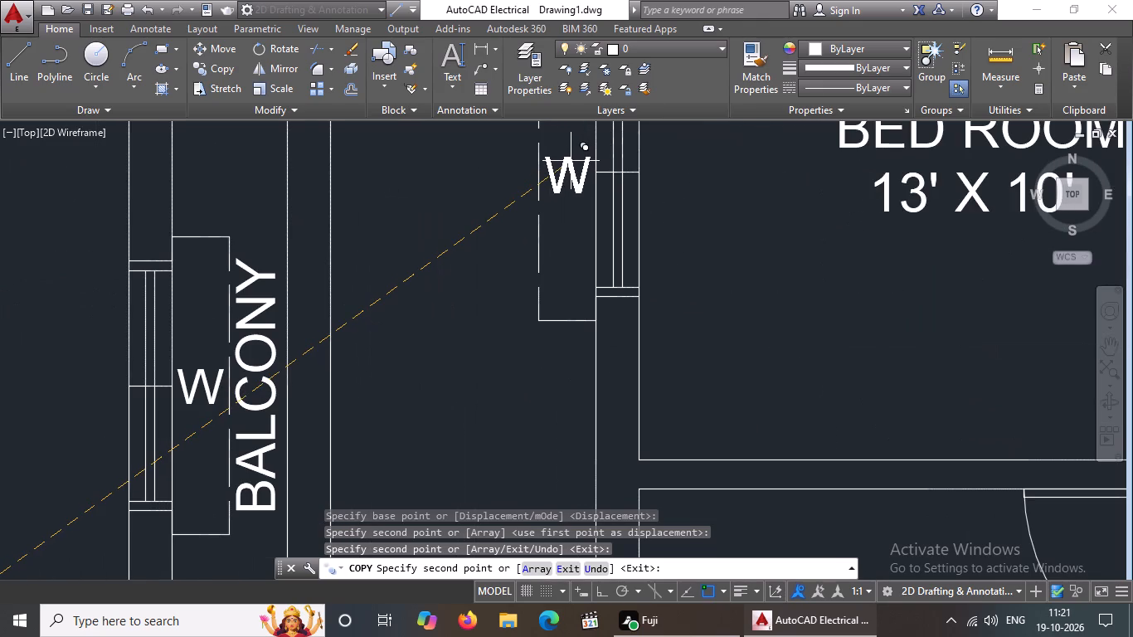
click(571, 160)
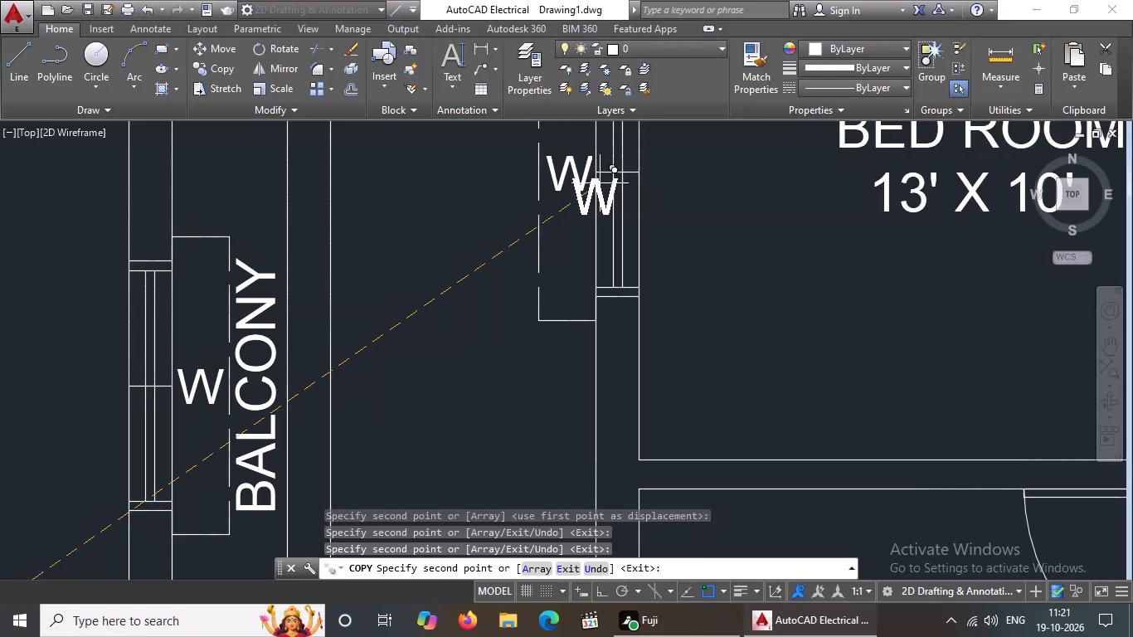
scroll(630, 273, down, 3)
right_drag(629, 272, 629, 281)
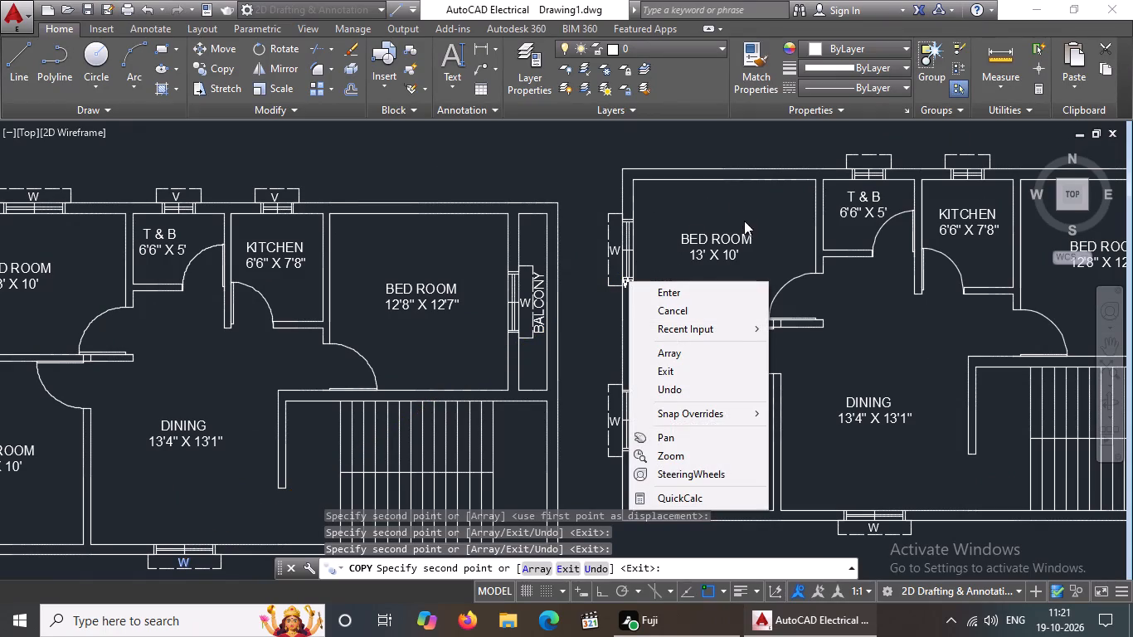
click(674, 294)
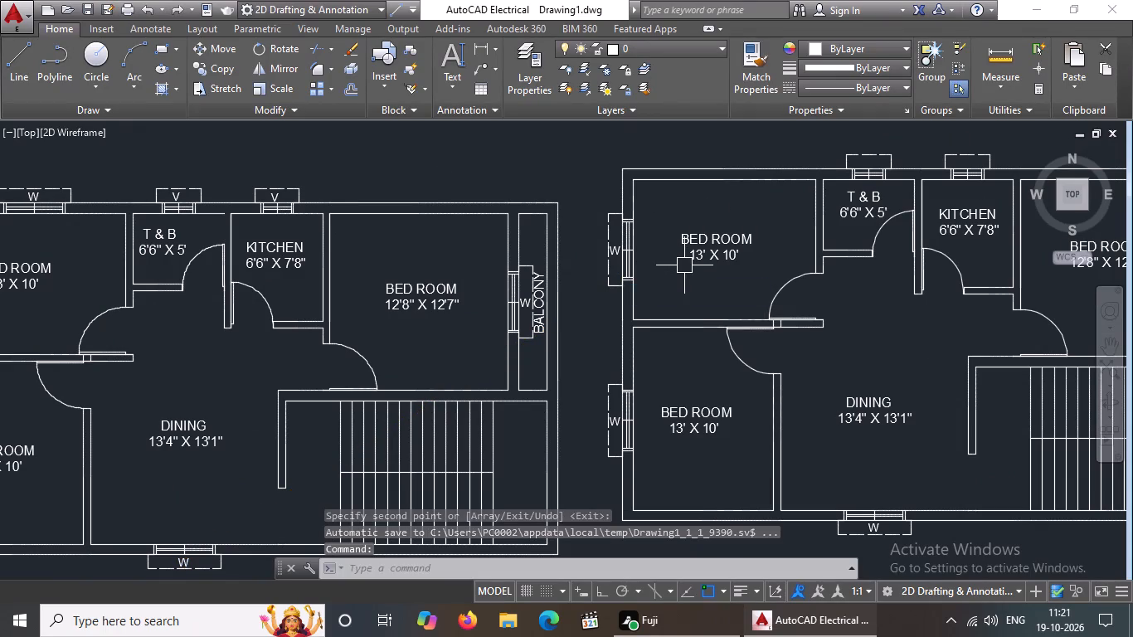
Copy the W label beside the left plan's BALCONY text into the matching dashed outline beside the right plan's BALCONY text.
middle_drag(675, 263, 469, 289)
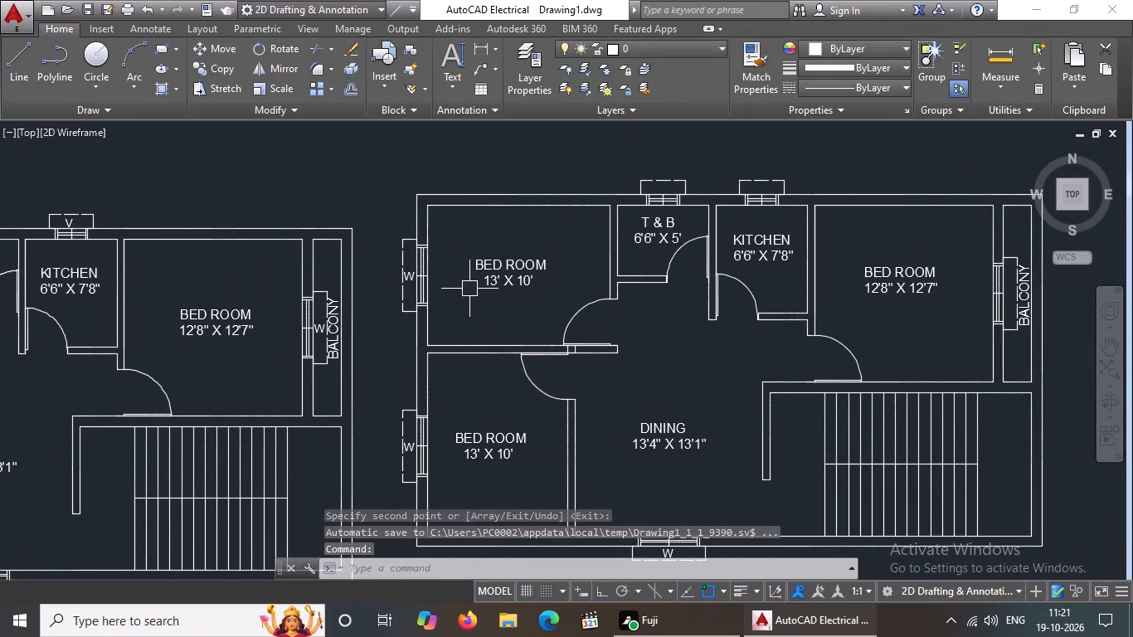
scroll(470, 289, down, 1)
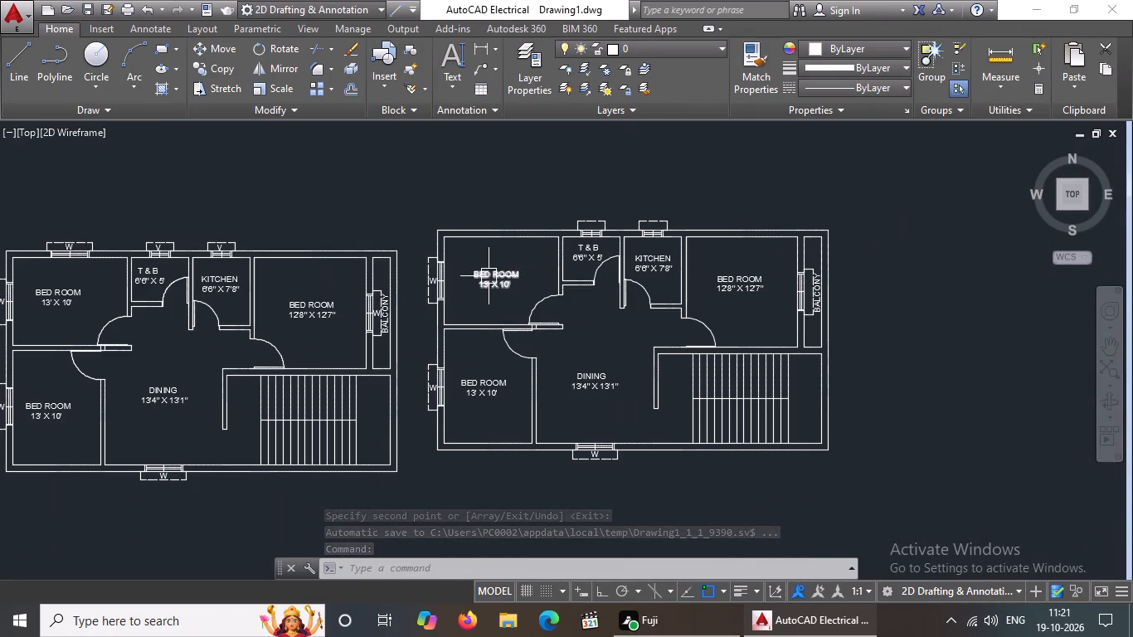
scroll(489, 276, up, 1)
scroll(325, 355, up, 3)
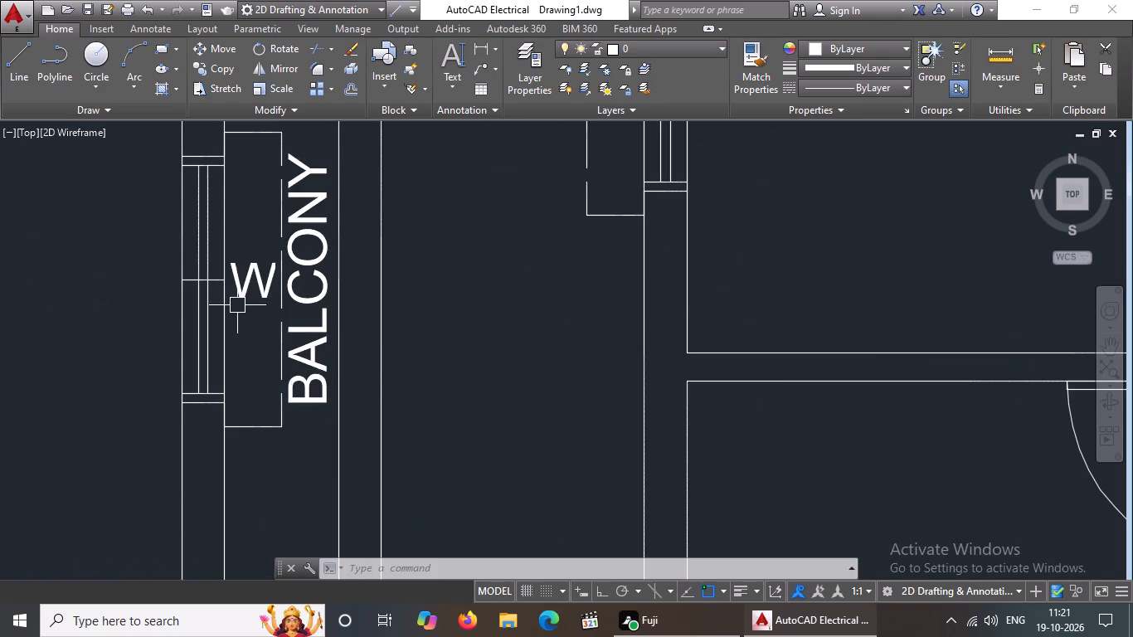
click(254, 275)
click(233, 64)
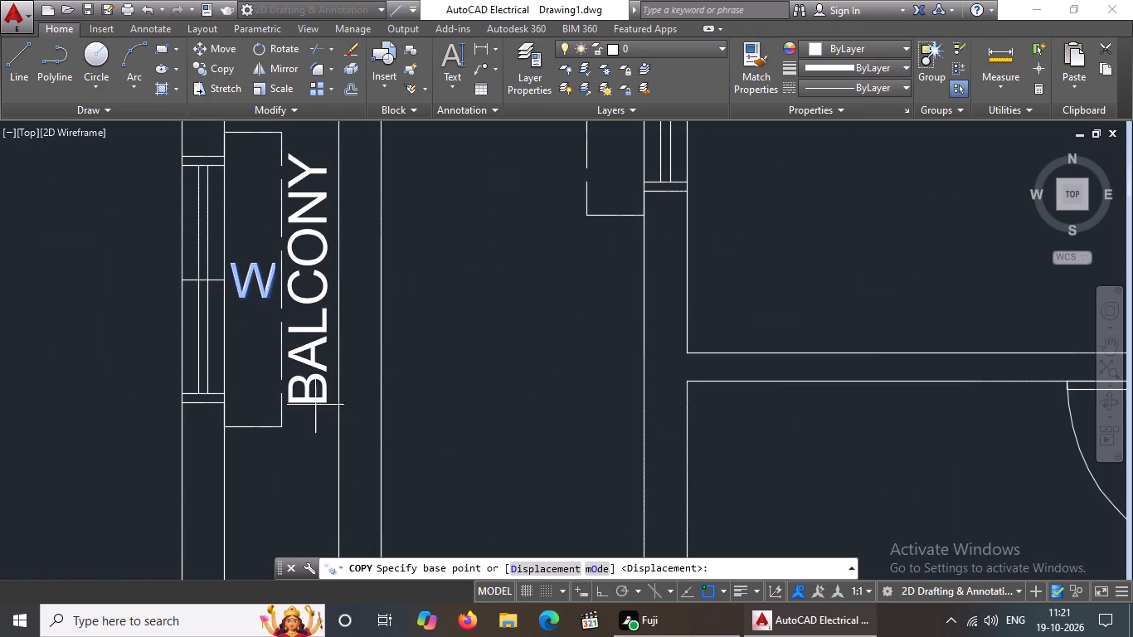
click(252, 276)
scroll(360, 295, down, 2)
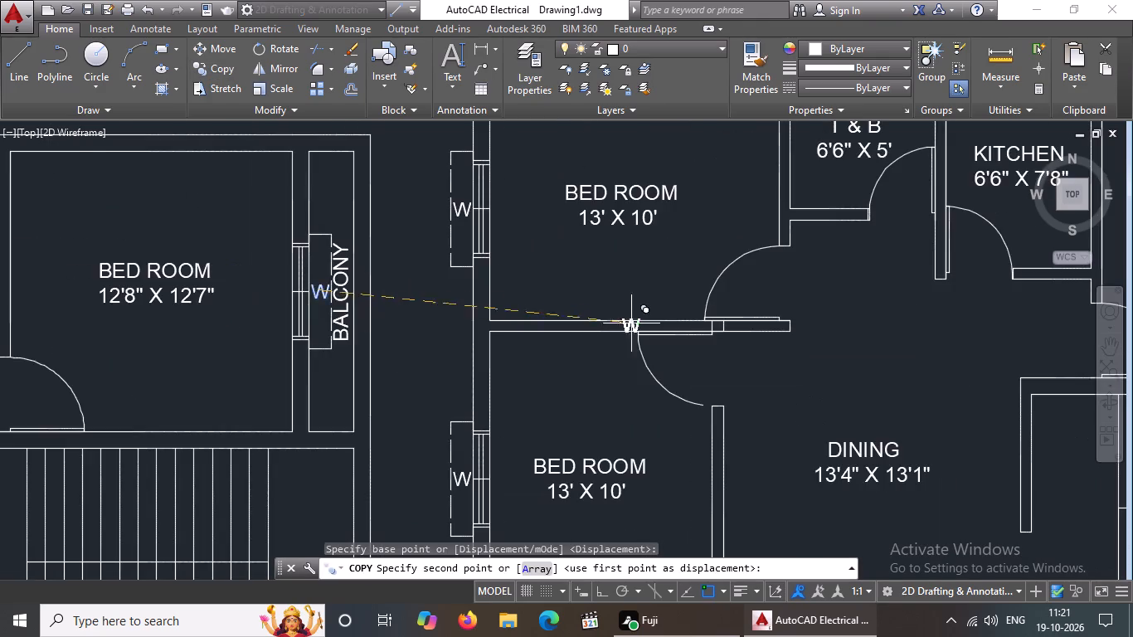
scroll(688, 316, down, 2)
scroll(1053, 277, up, 3)
scroll(703, 304, up, 2)
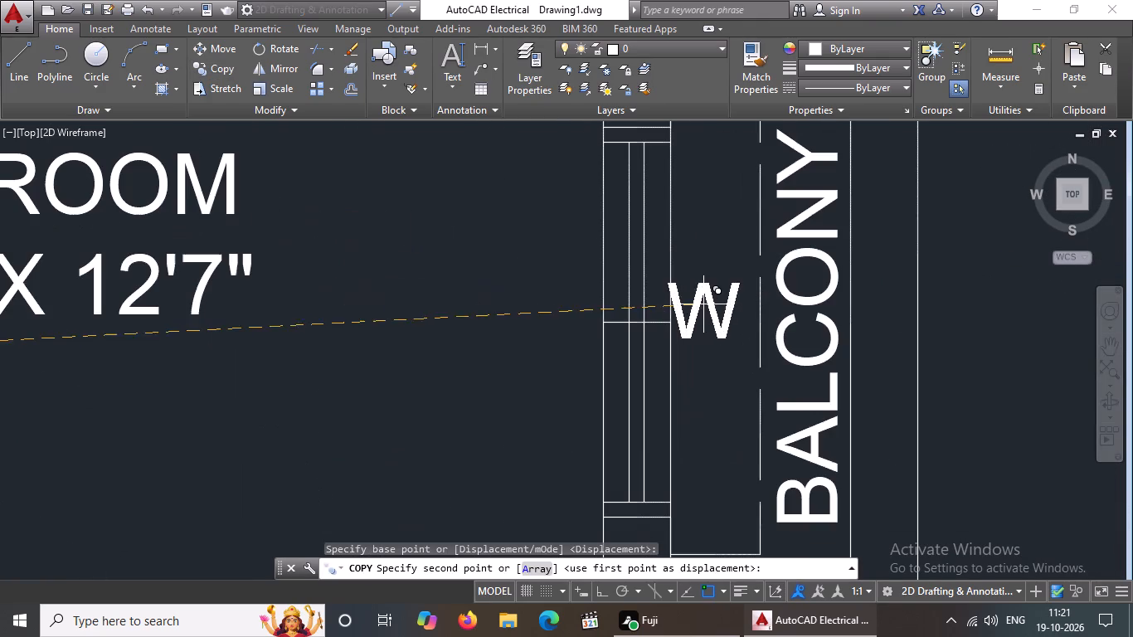
click(715, 314)
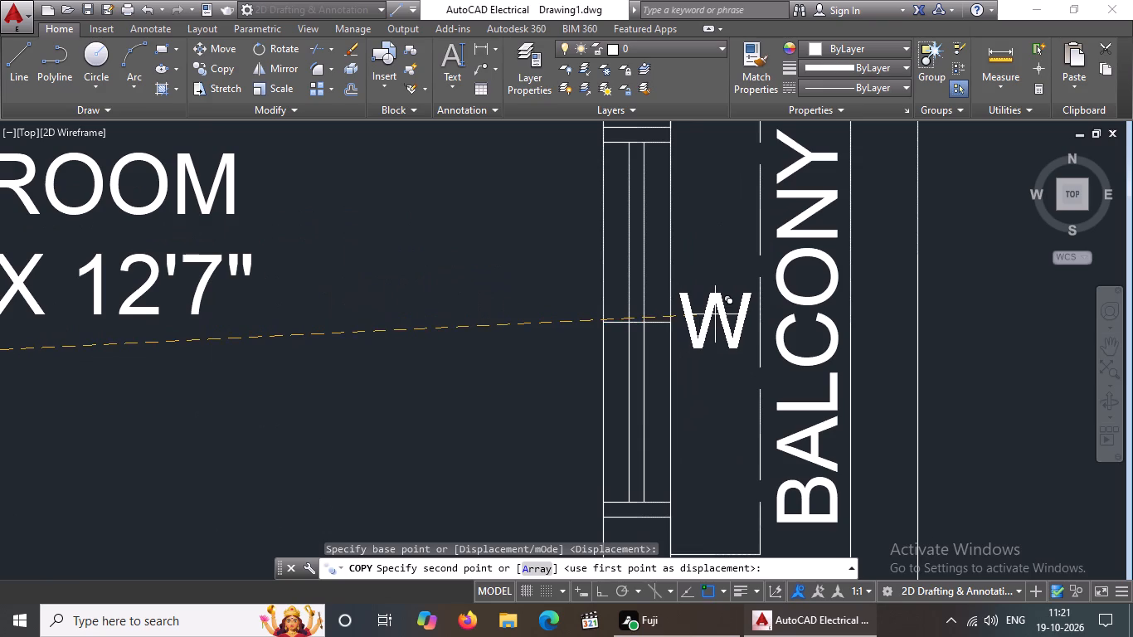
scroll(733, 307, down, 5)
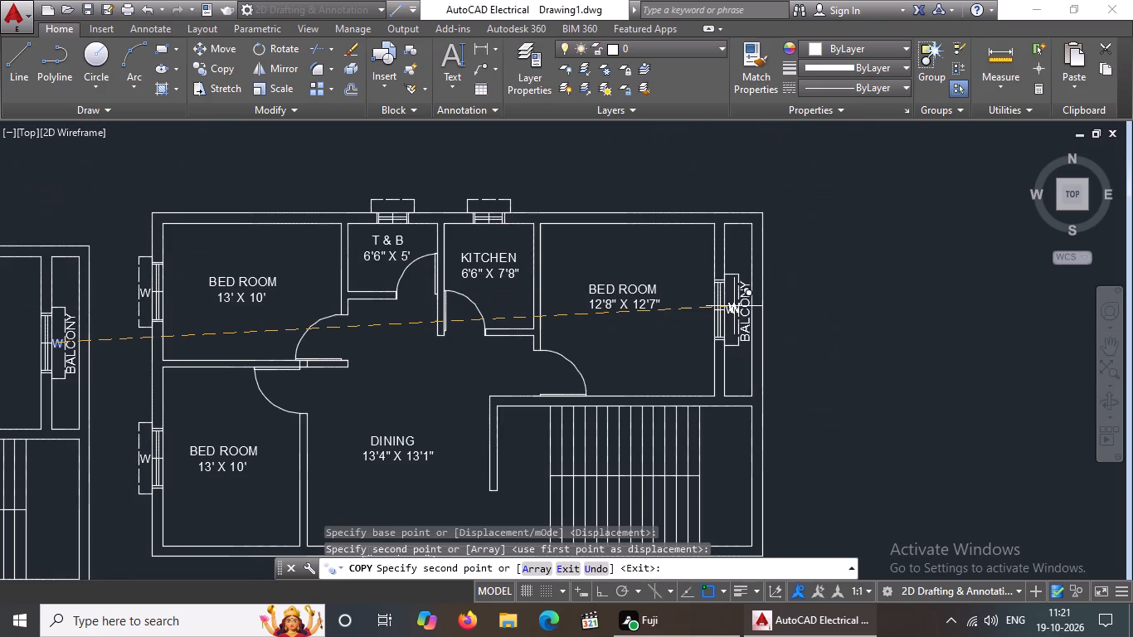
key(Escape)
Copy the V label above the left plan's KITCHEN window into the dashed outline above the right plan's T & B window.
middle_drag(323, 220, 449, 422)
scroll(430, 363, down, 2)
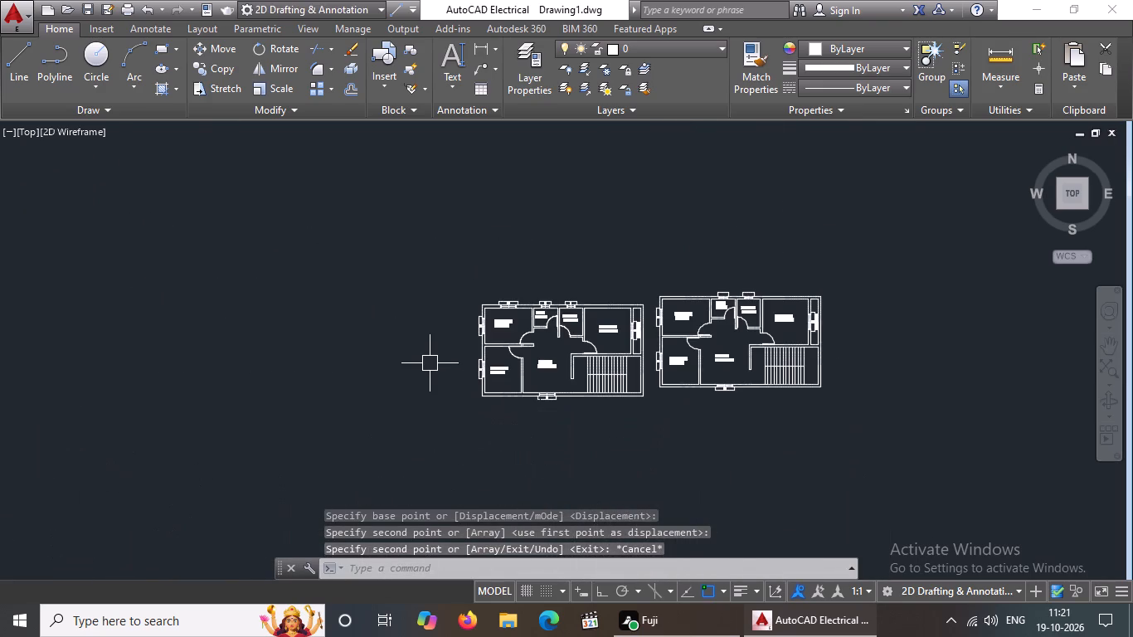
scroll(660, 306, up, 4)
scroll(111, 265, down, 1)
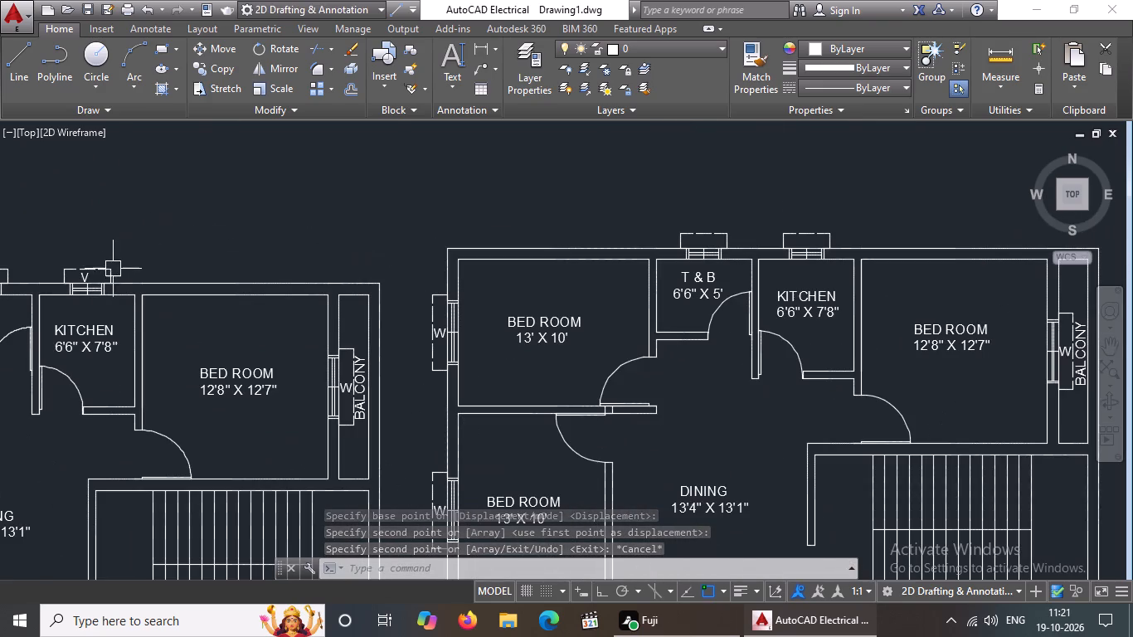
scroll(107, 277, up, 3)
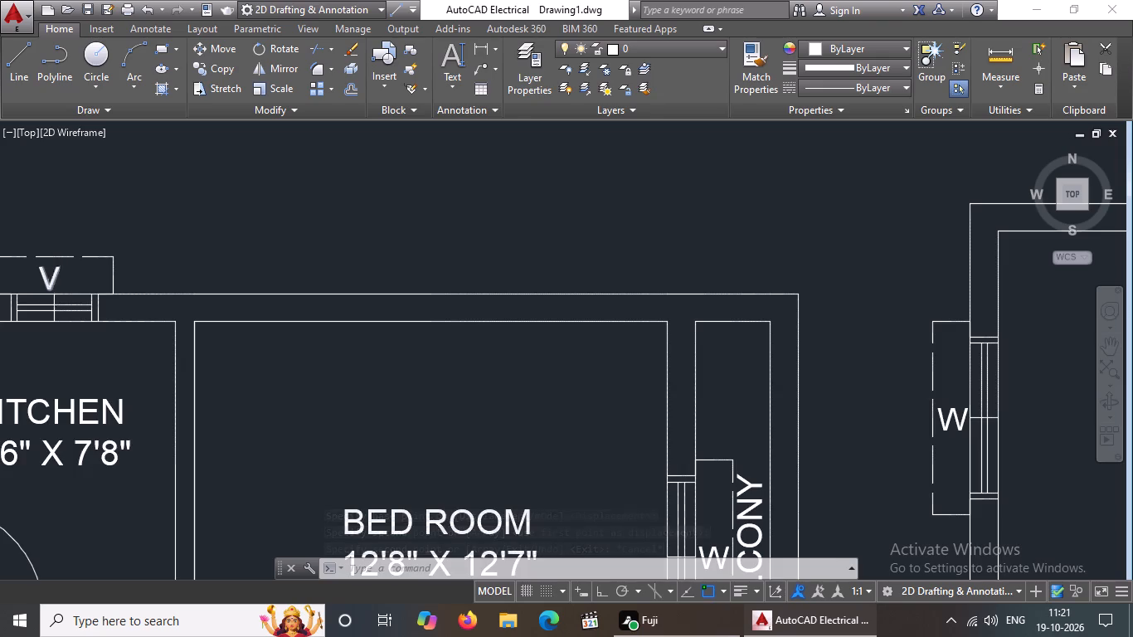
scroll(56, 278, up, 1)
click(44, 280)
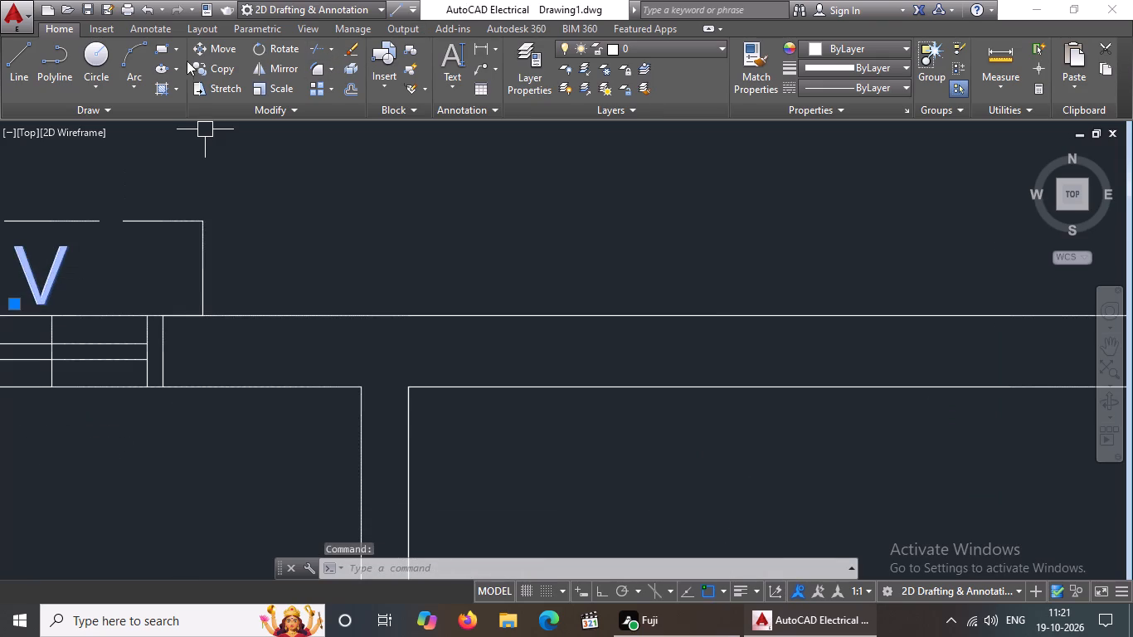
click(213, 66)
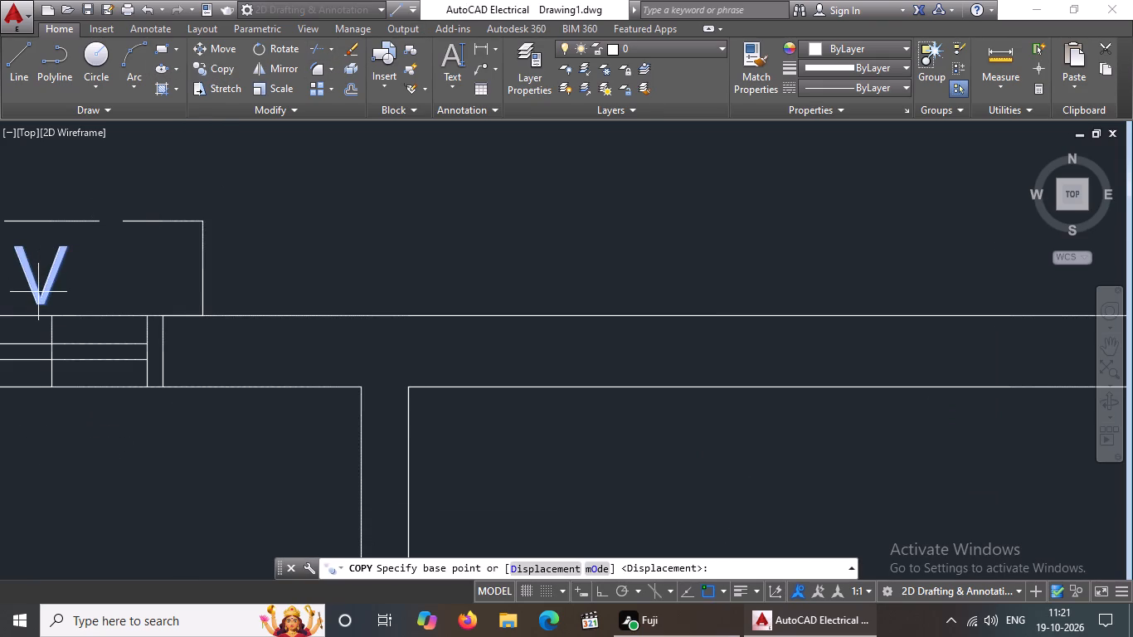
click(34, 277)
scroll(221, 238, down, 3)
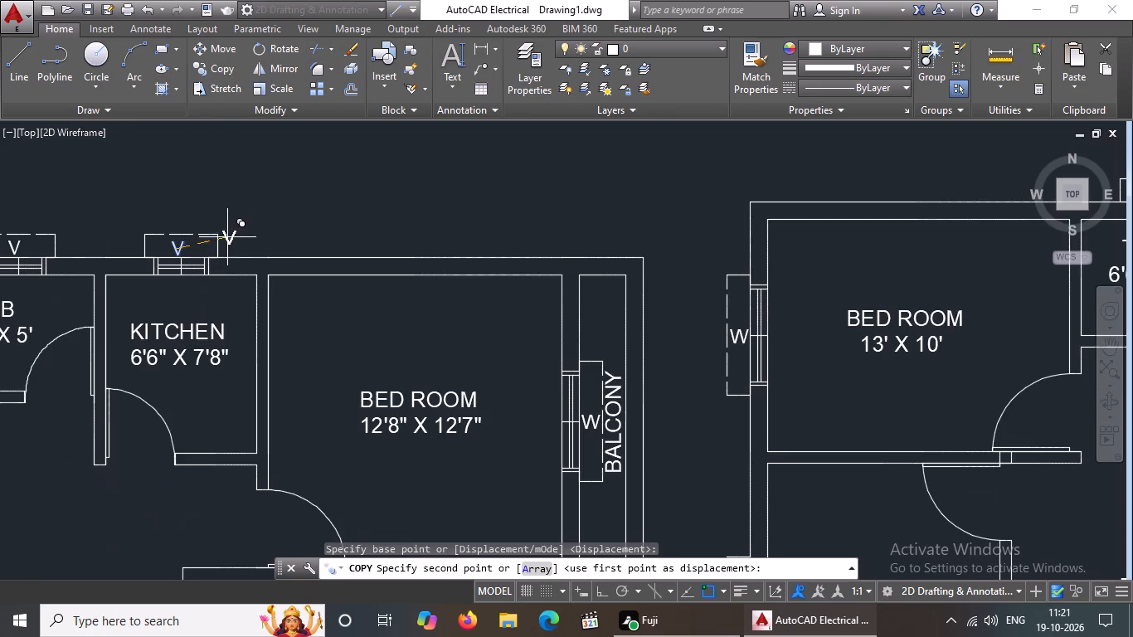
scroll(632, 294, down, 2)
scroll(870, 262, up, 2)
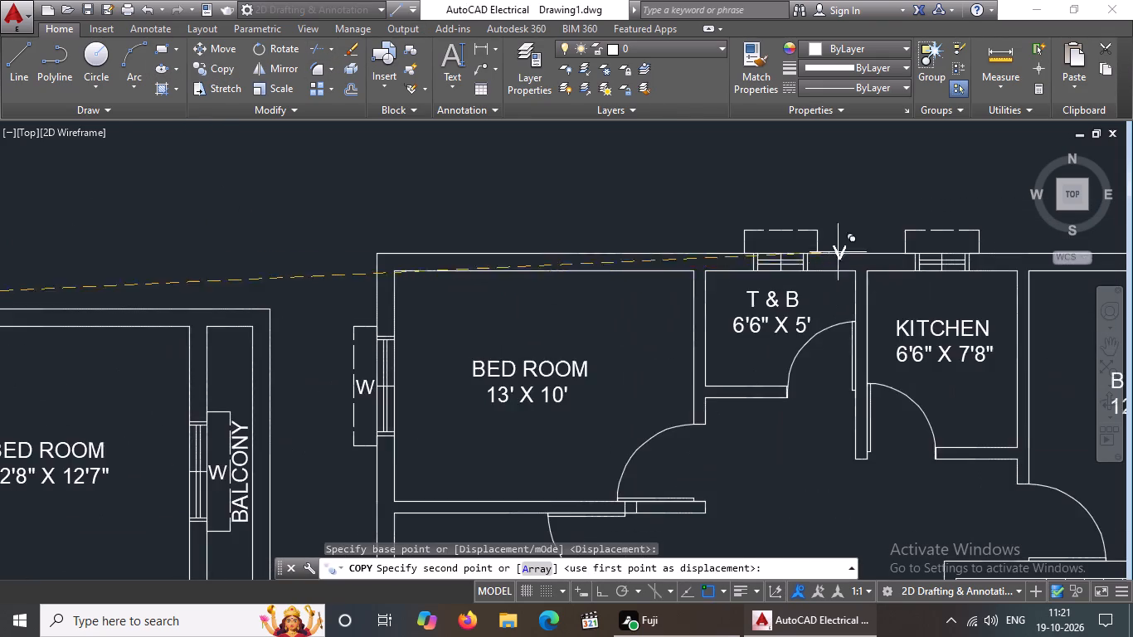
scroll(821, 250, up, 1)
scroll(746, 236, up, 3)
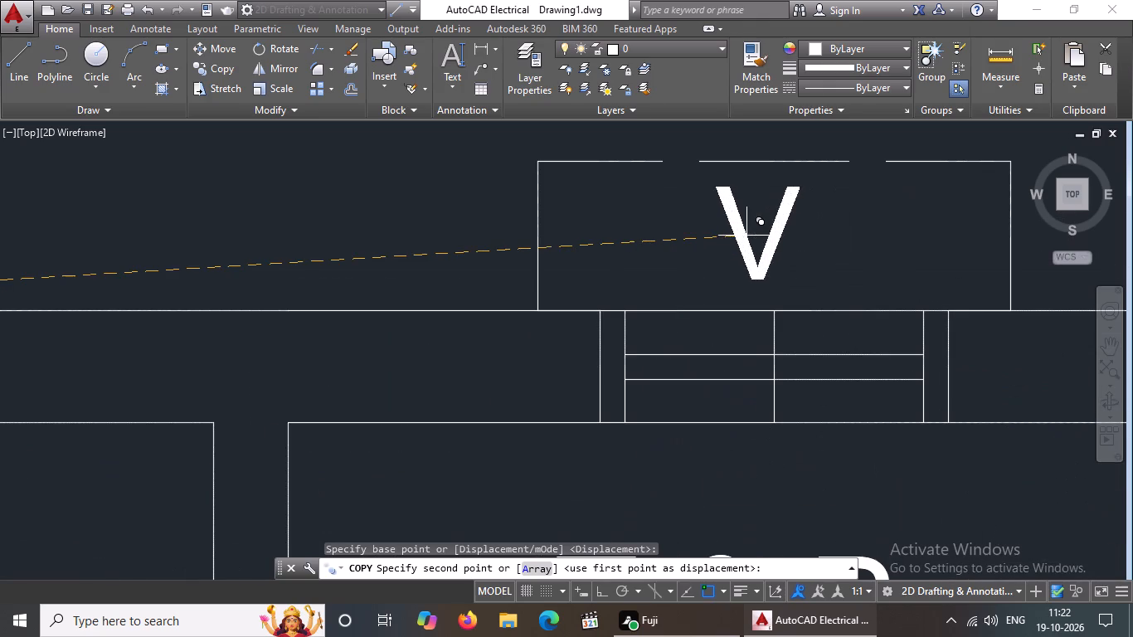
click(752, 242)
Place another copy of the V label in the dashed outline above the right plan's KITCHEN window, and finish copying.
scroll(758, 232, down, 5)
scroll(952, 236, up, 2)
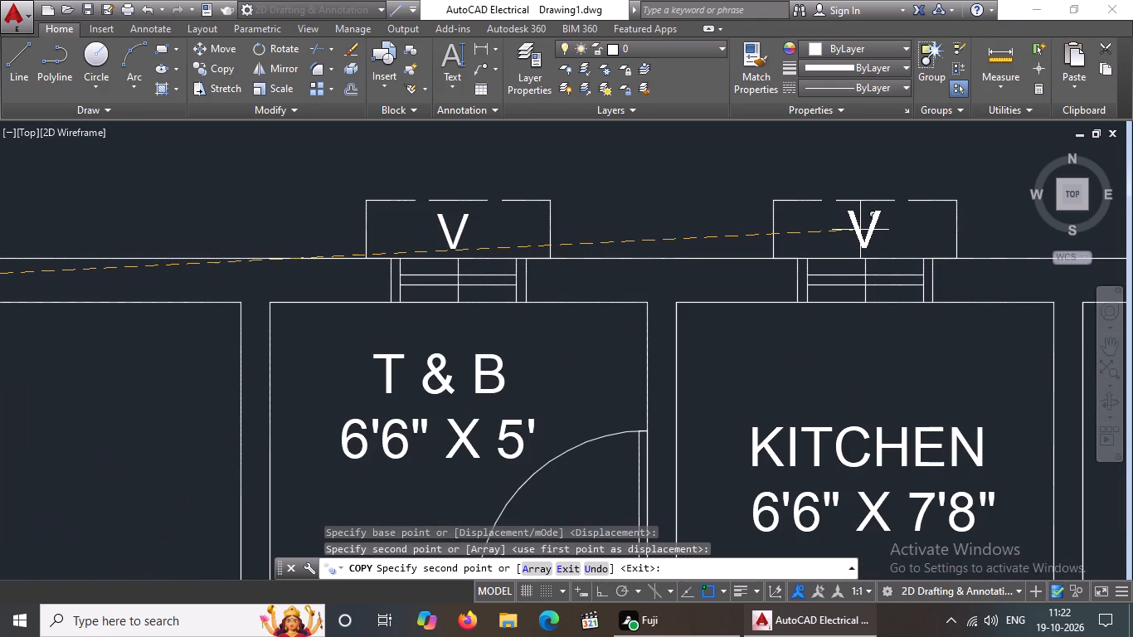
click(860, 230)
scroll(899, 233, down, 3)
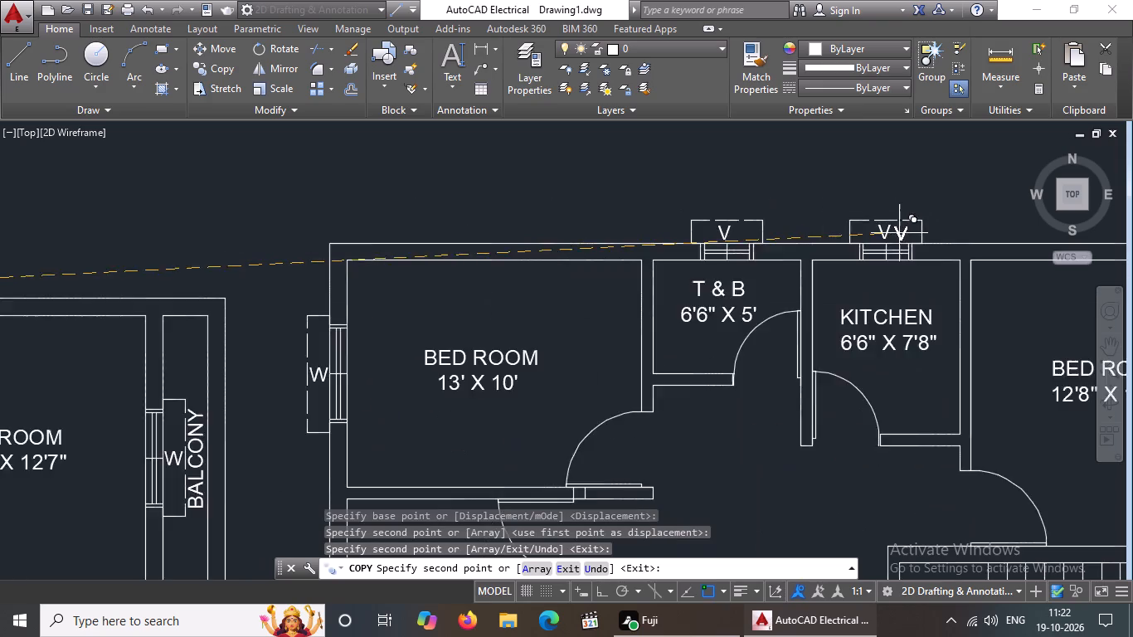
scroll(899, 233, down, 3)
middle_drag(839, 282, 691, 300)
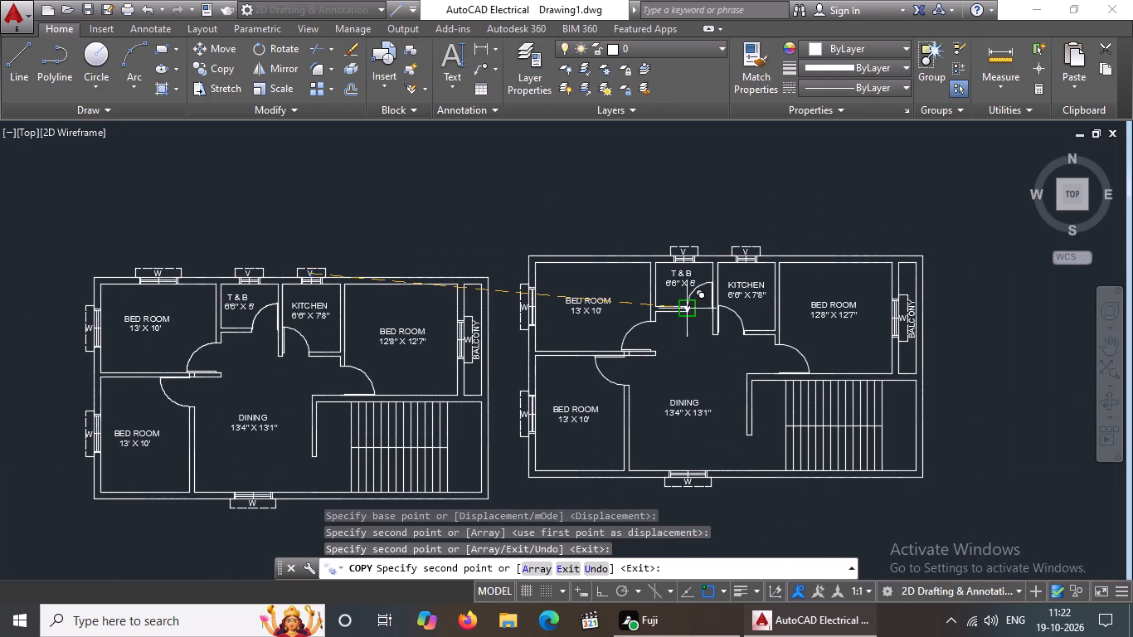
key(Escape)
Change the colour of the W label below the left plan's dining window to Red.
scroll(678, 478, up, 2)
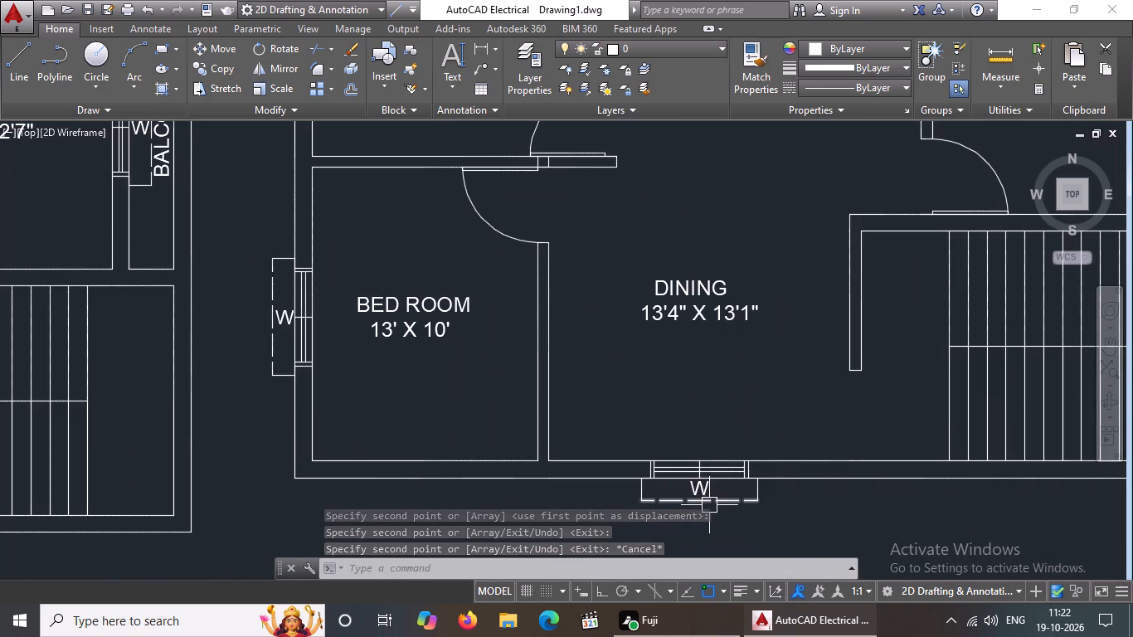
scroll(708, 504, up, 1)
scroll(707, 492, down, 3)
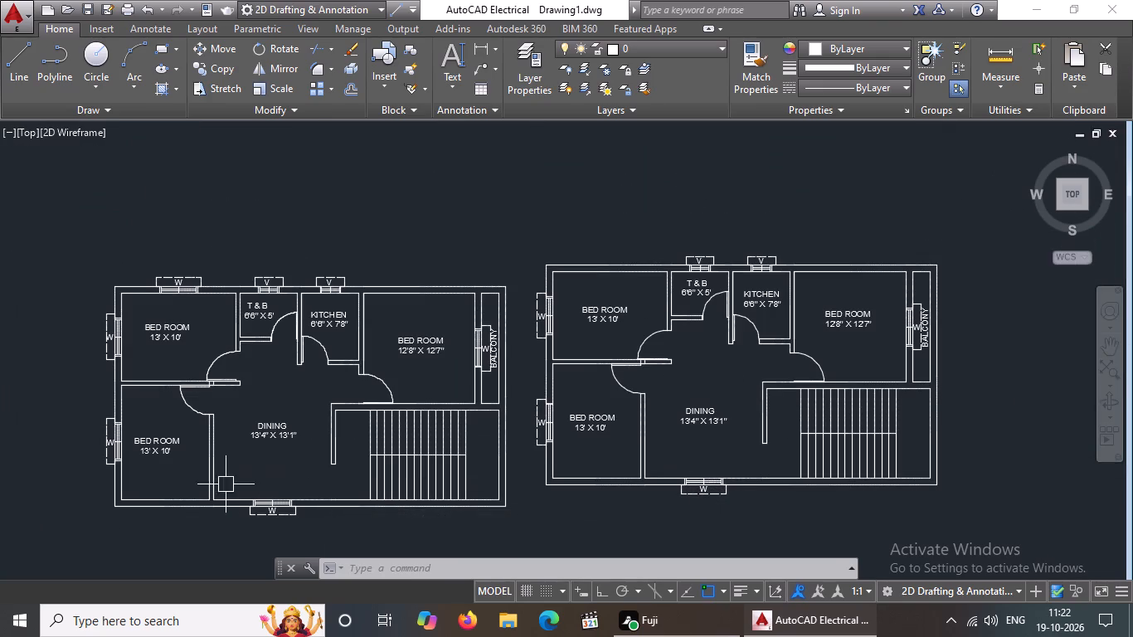
scroll(265, 474, up, 2)
scroll(269, 469, down, 2)
scroll(277, 526, up, 3)
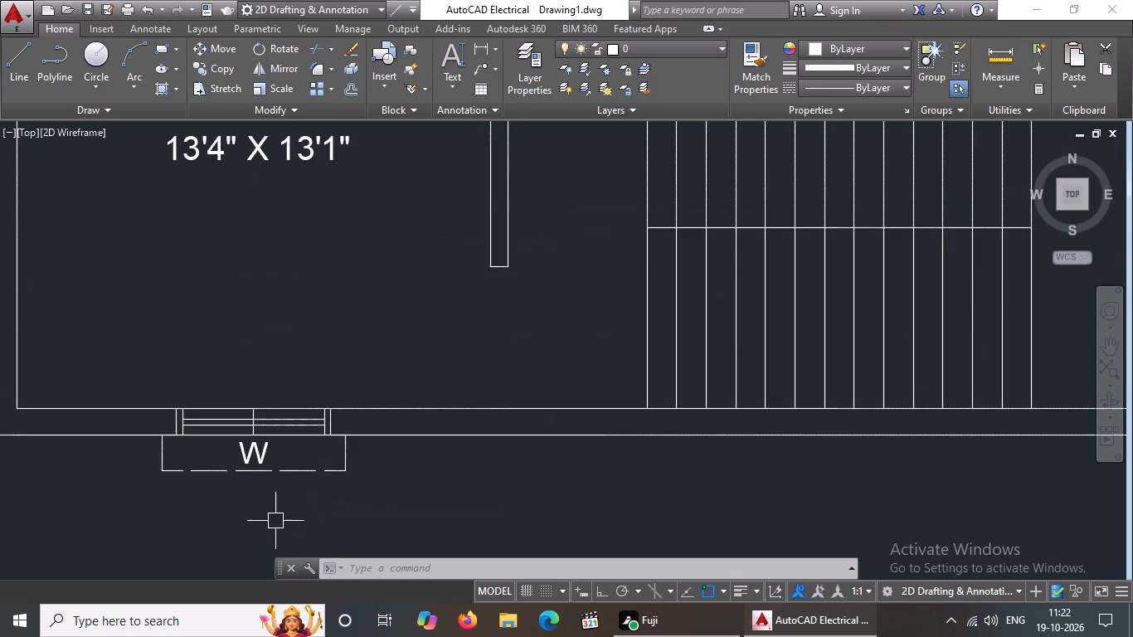
scroll(254, 474, up, 2)
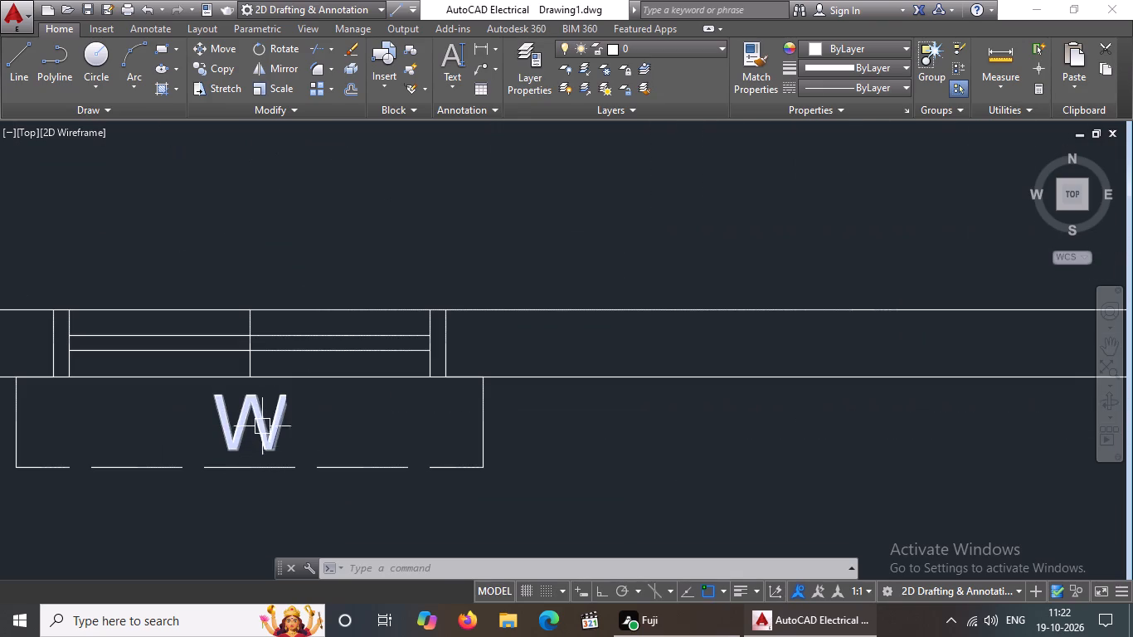
click(261, 422)
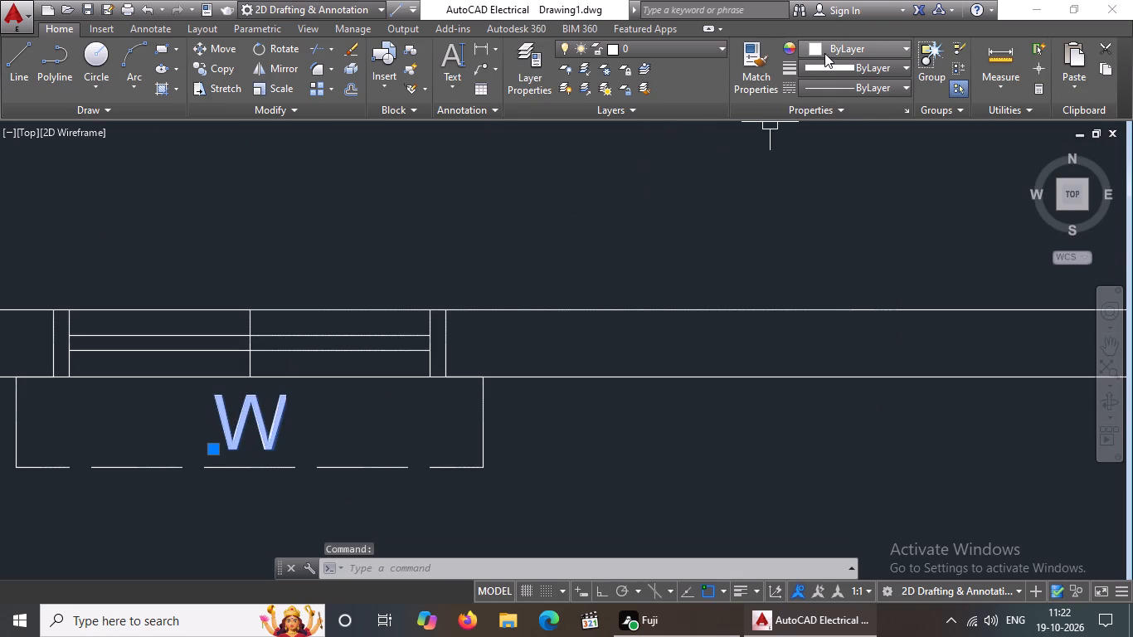
click(824, 52)
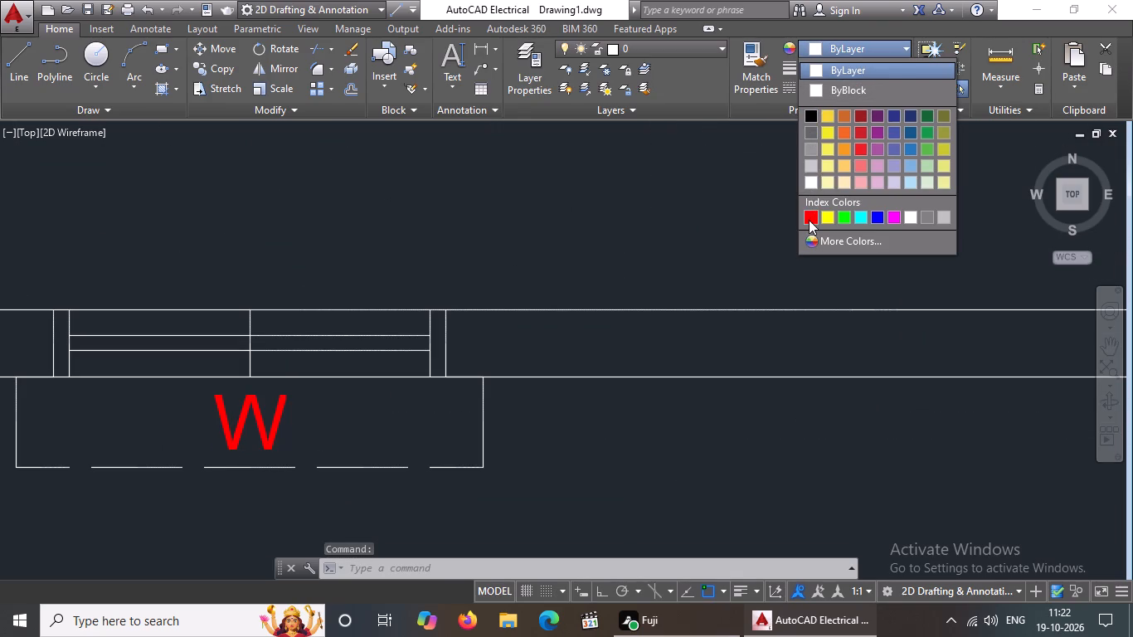
click(809, 220)
scroll(654, 344, down, 6)
scroll(640, 305, up, 3)
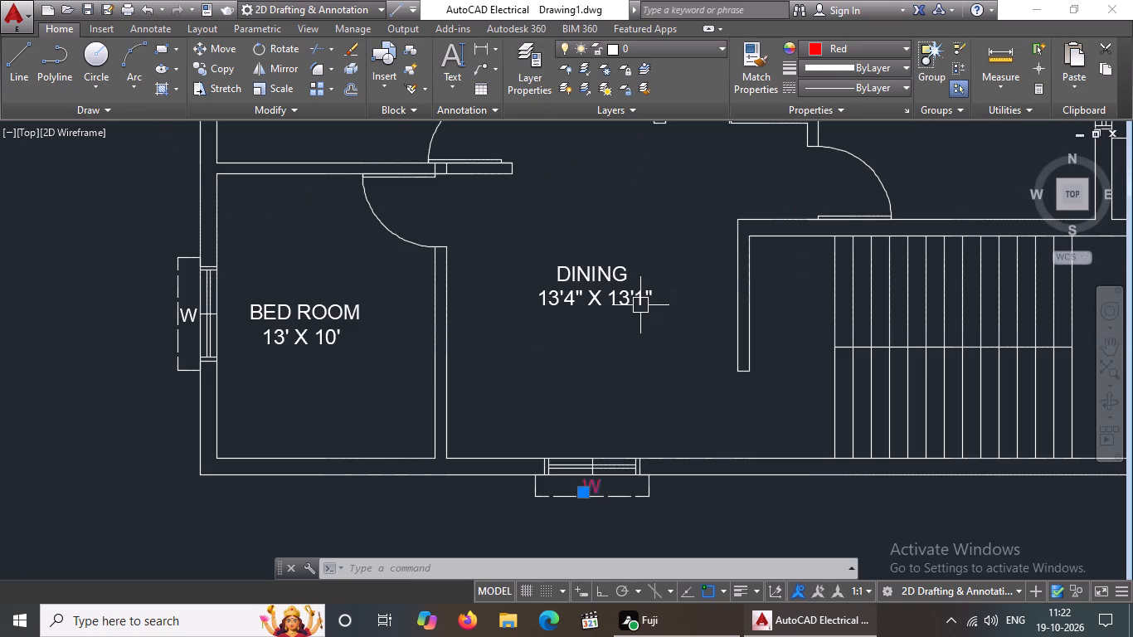
key(Escape)
middle_drag(620, 372, 607, 435)
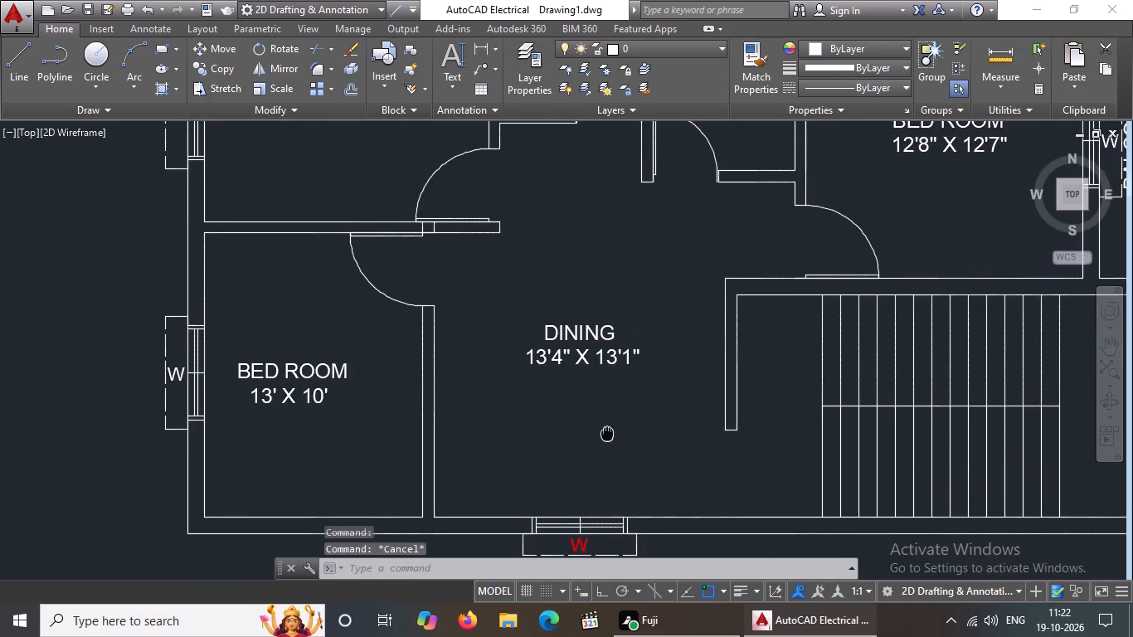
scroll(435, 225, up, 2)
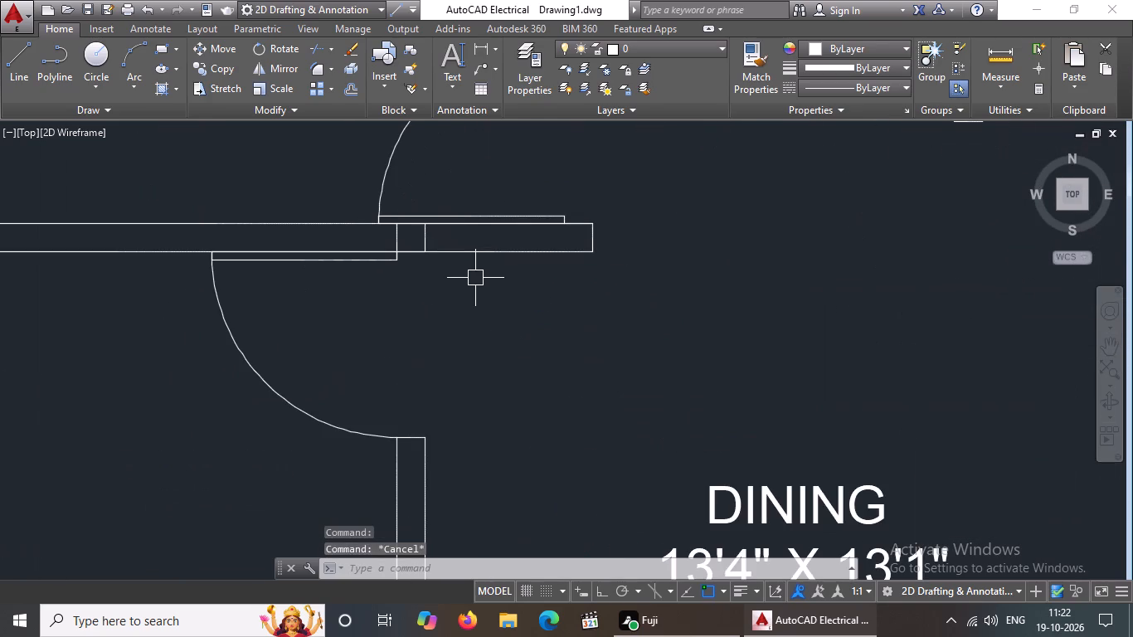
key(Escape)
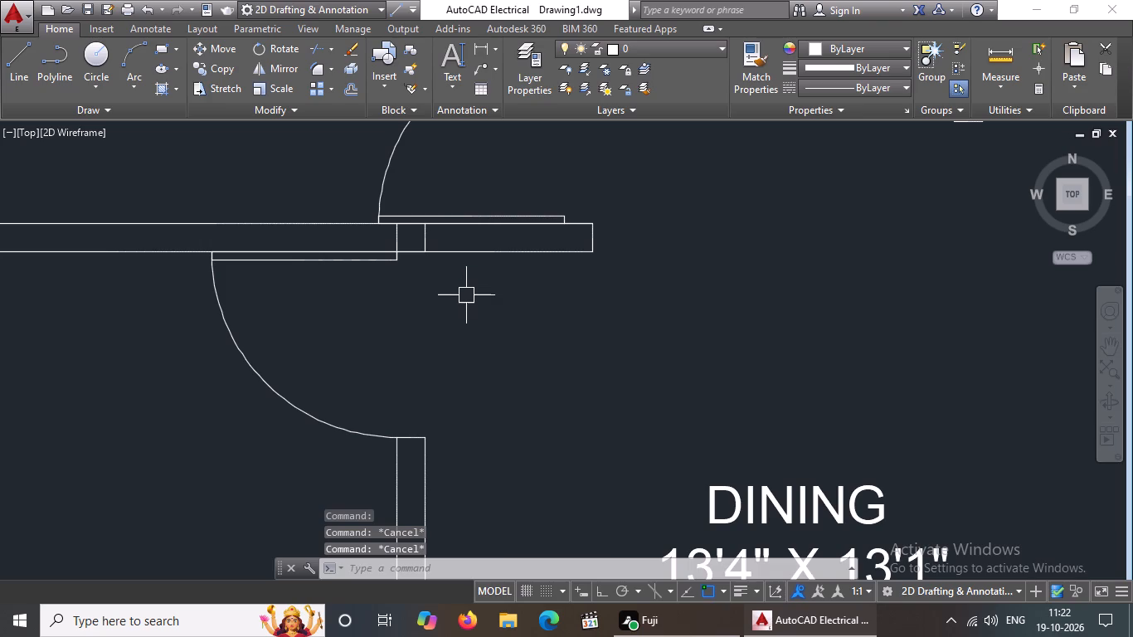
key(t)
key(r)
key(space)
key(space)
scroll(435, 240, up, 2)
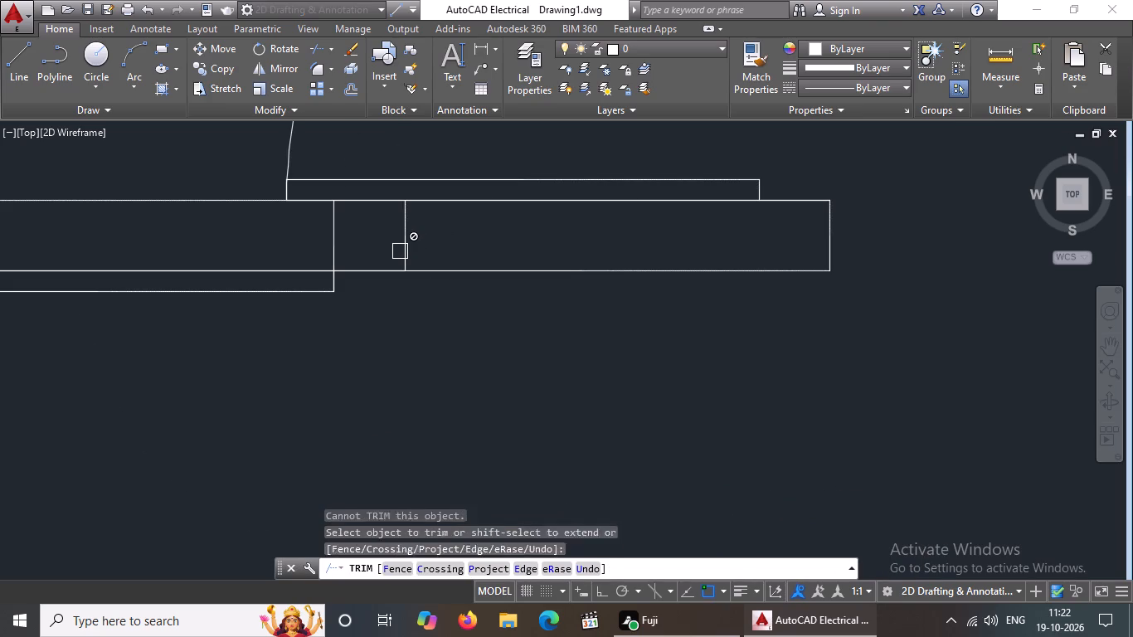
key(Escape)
Erase the short line crossing the wall between the left plan's two 13' X 10' bedrooms, near the dining-side wall end.
click(403, 238)
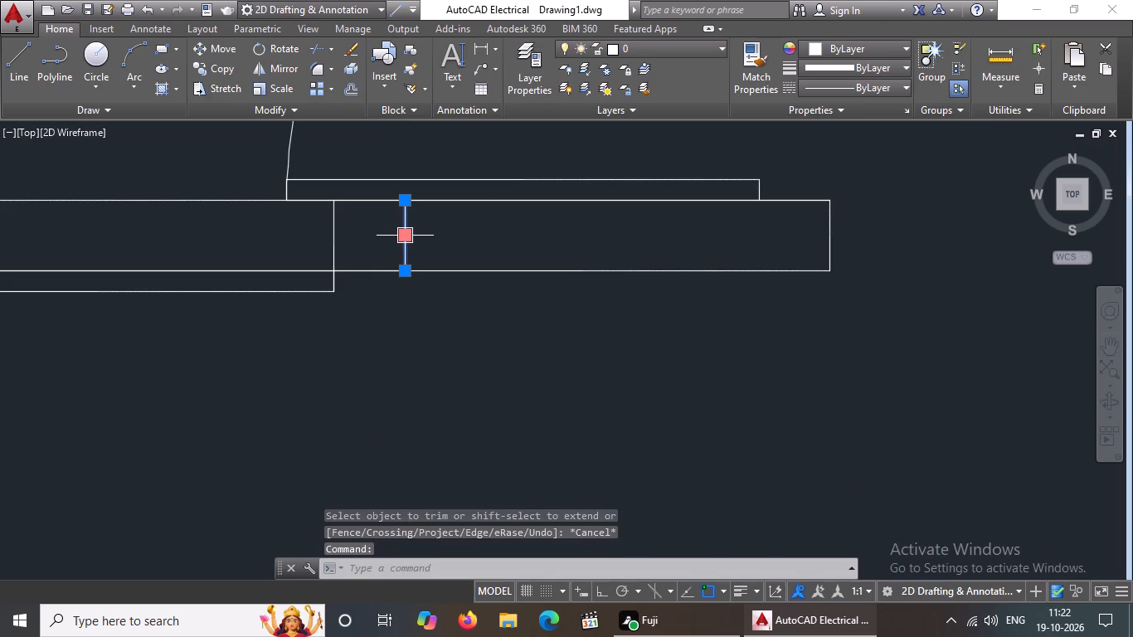
key(Delete)
Change the colour of the left plan's DINING 13'4" X 13'1" label to Red.
scroll(414, 236, down, 6)
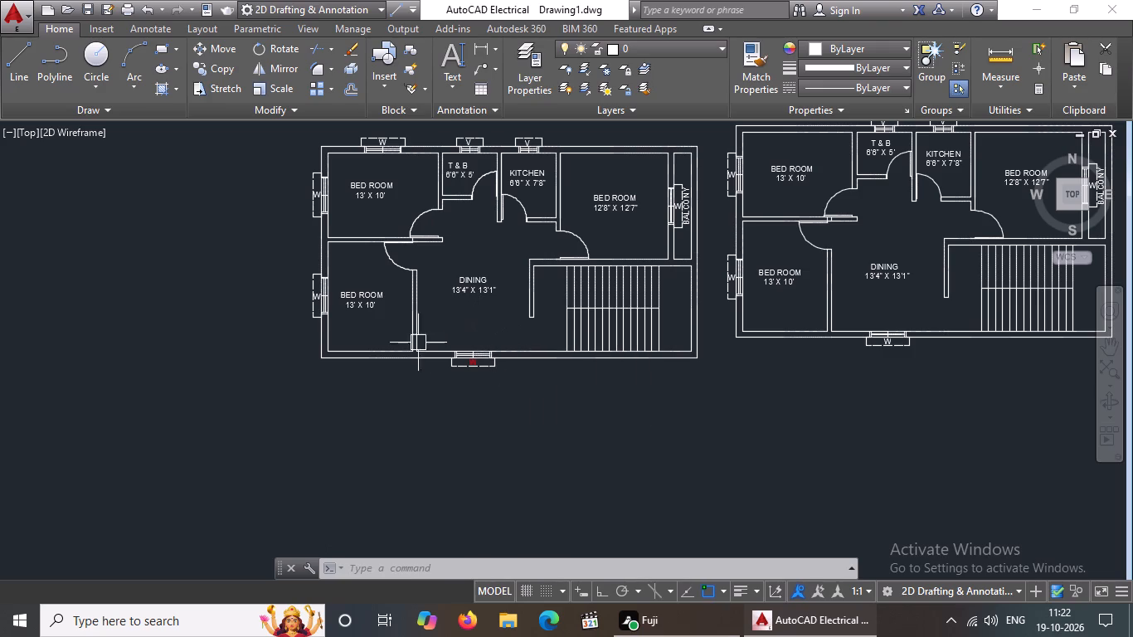
scroll(485, 301, up, 1)
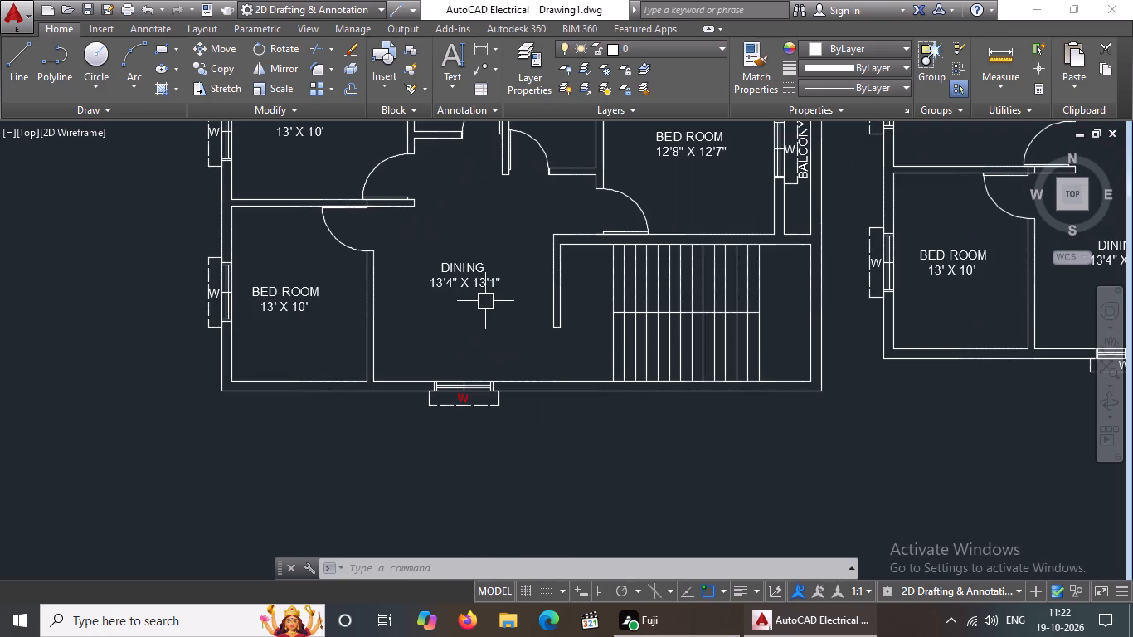
click(424, 247)
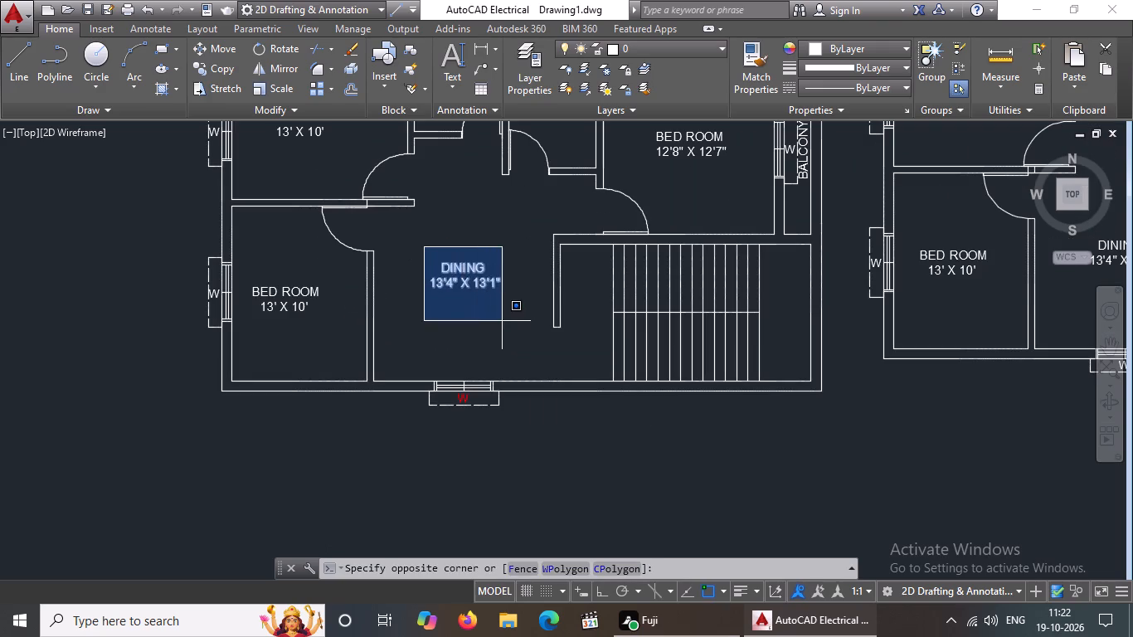
click(503, 321)
click(853, 50)
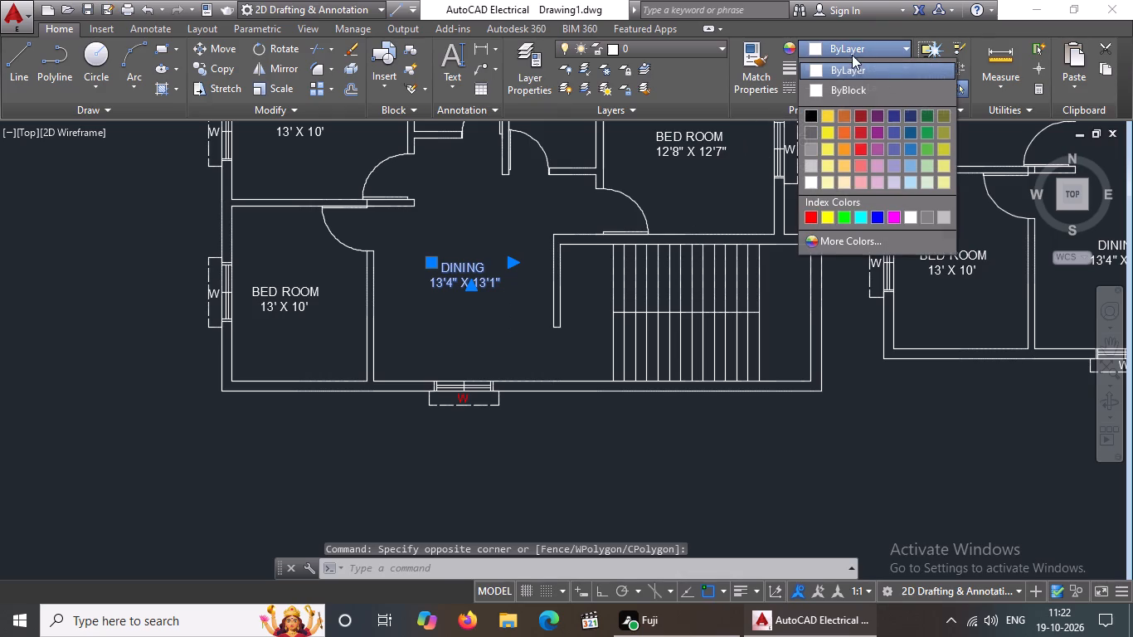
click(806, 217)
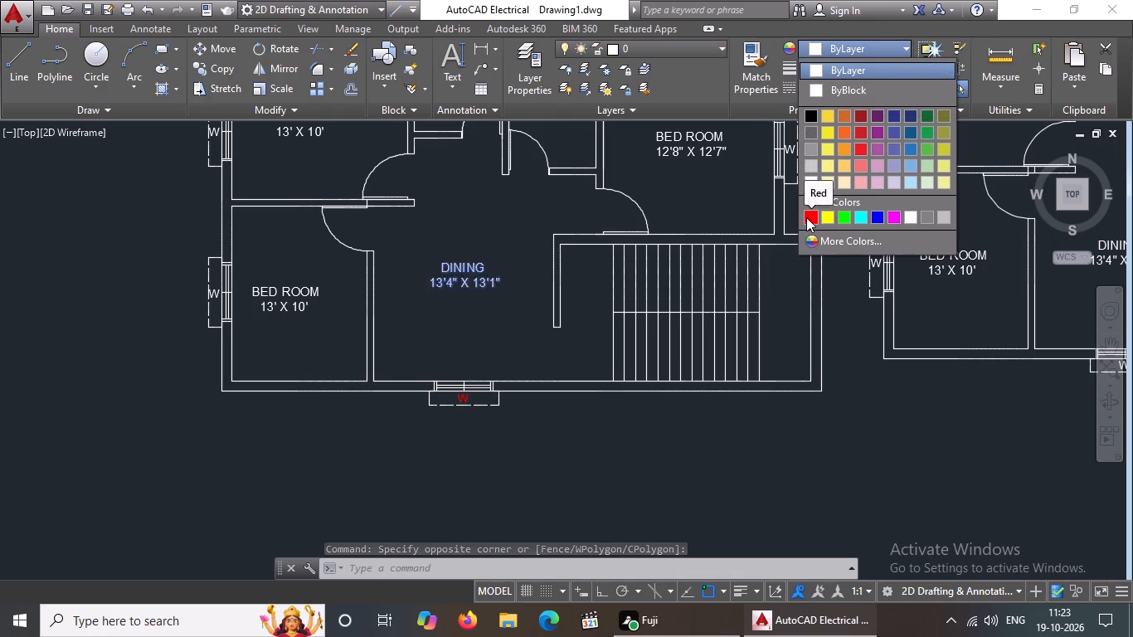
key(Escape)
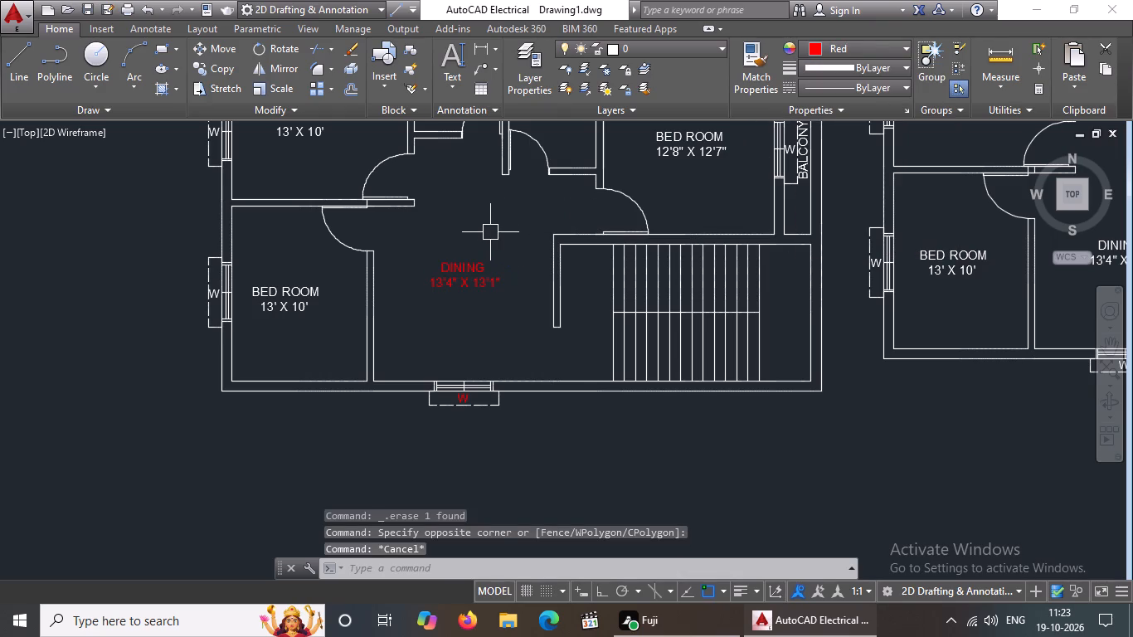
Change the colour of the left plan's lower BED ROOM 13' X 10' label to Red.
middle_drag(490, 239, 507, 348)
scroll(311, 409, up, 1)
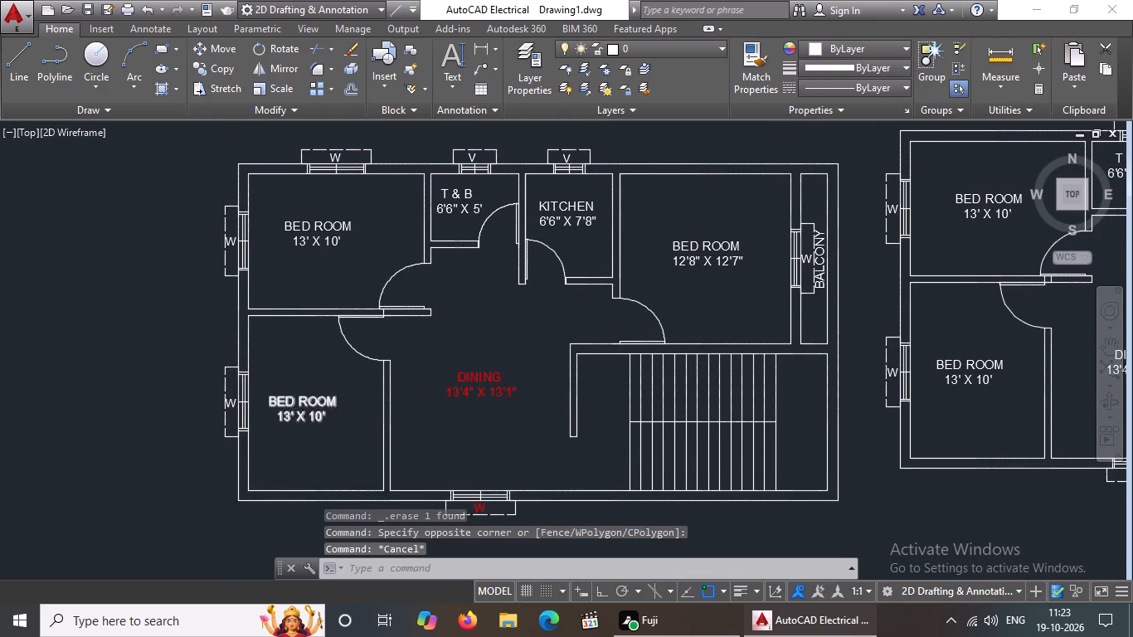
click(232, 372)
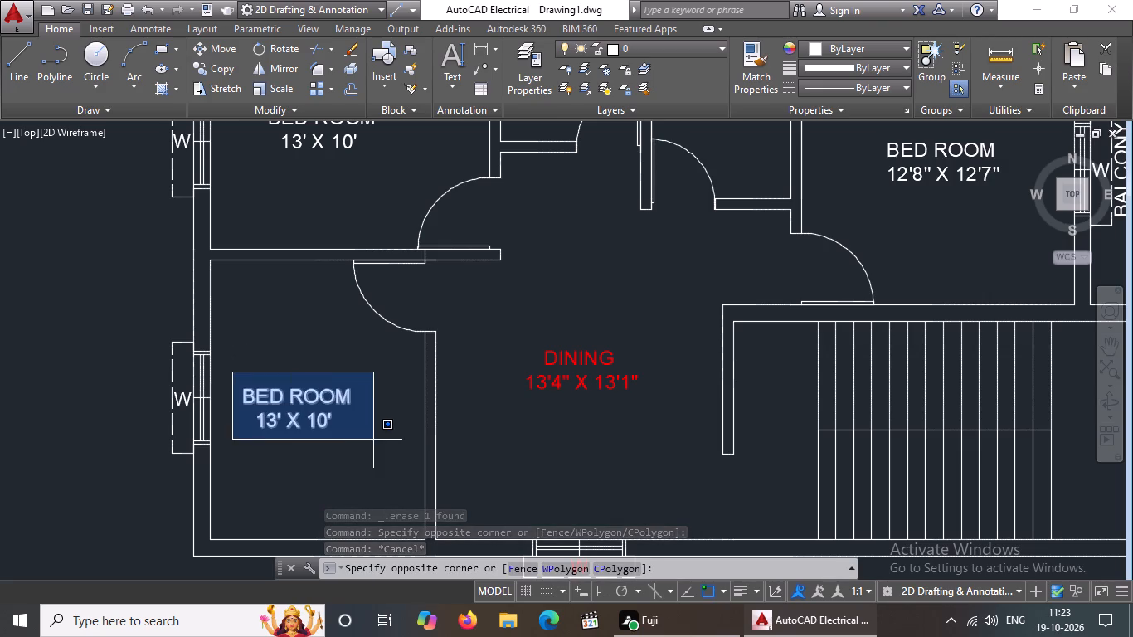
click(374, 440)
click(887, 50)
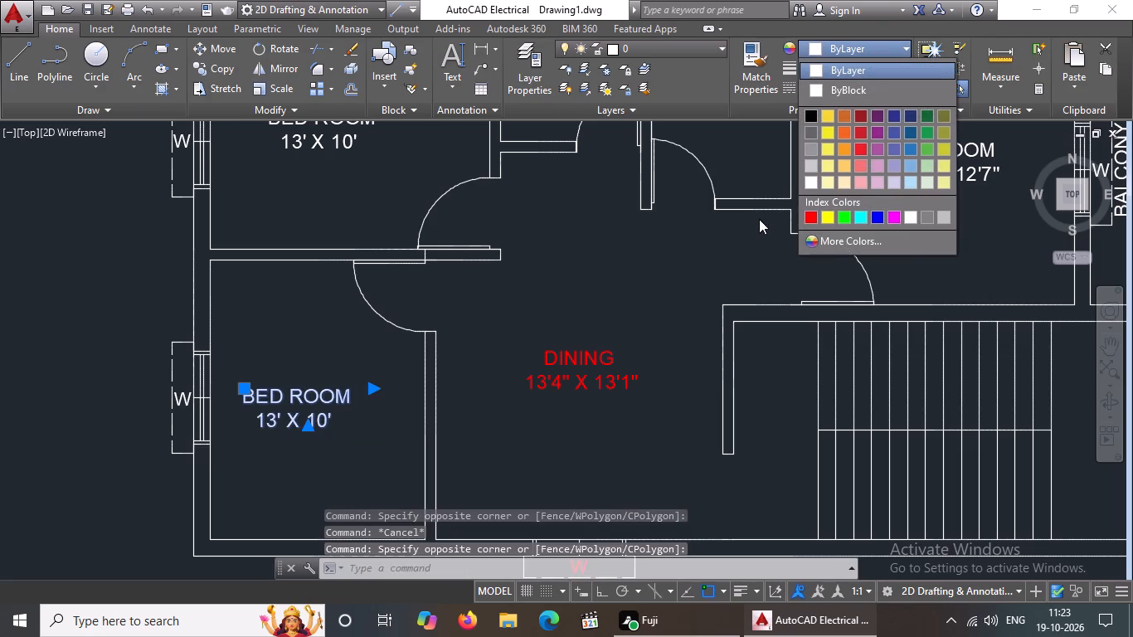
click(810, 219)
scroll(478, 280, down, 2)
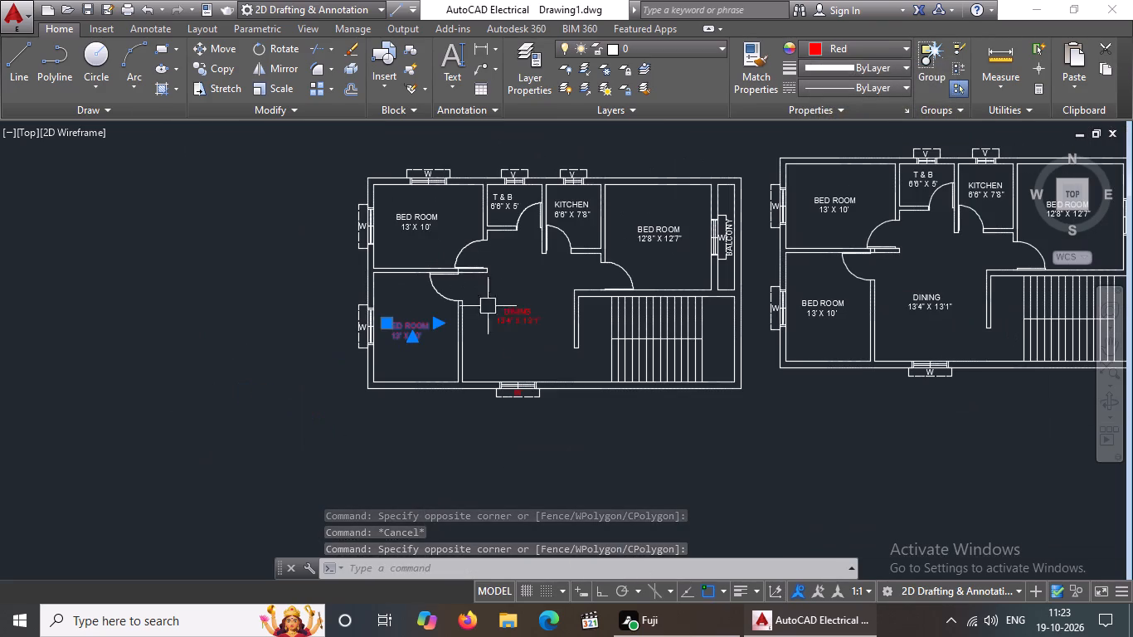
key(Escape)
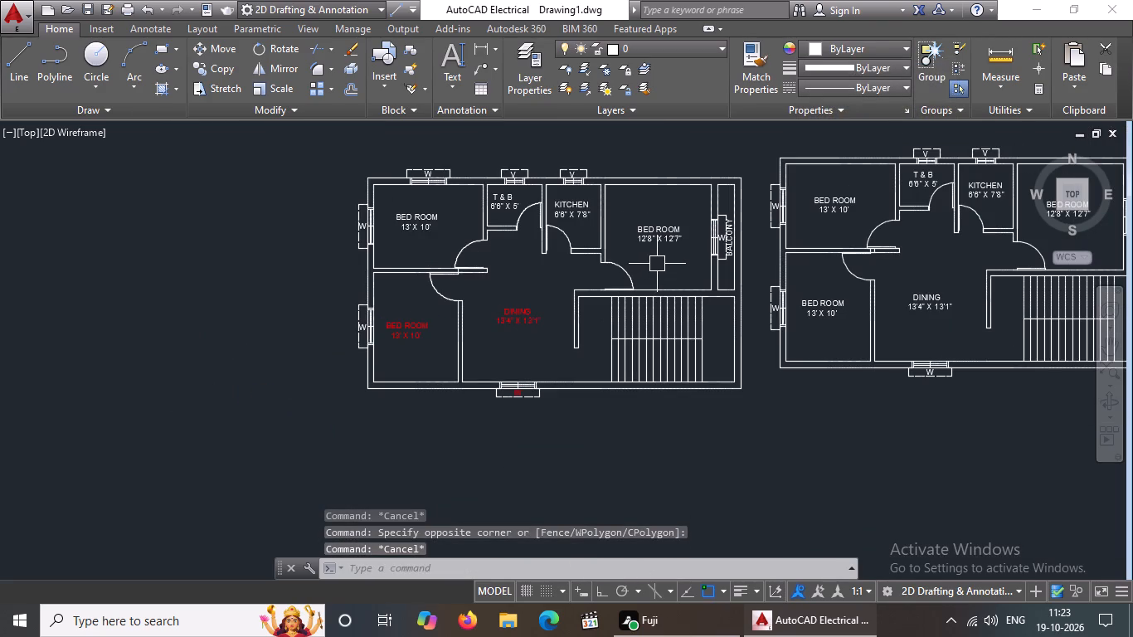
Change the colour of the left plan's BED ROOM 12'8" X 12'7" label to Red.
scroll(666, 260, up, 2)
click(583, 164)
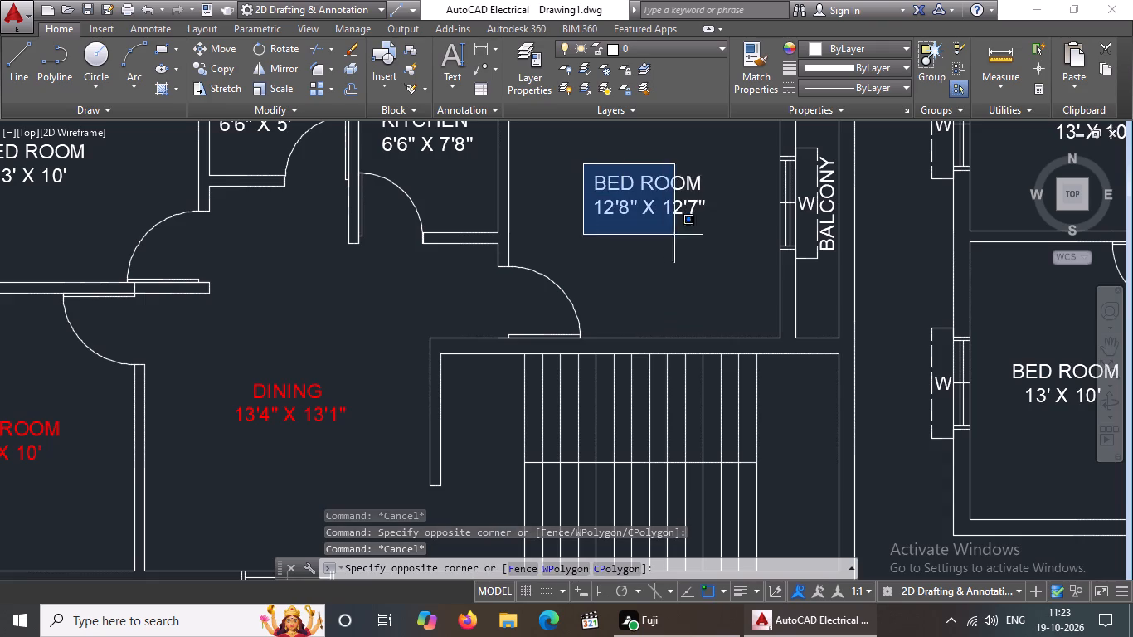
click(722, 241)
click(860, 48)
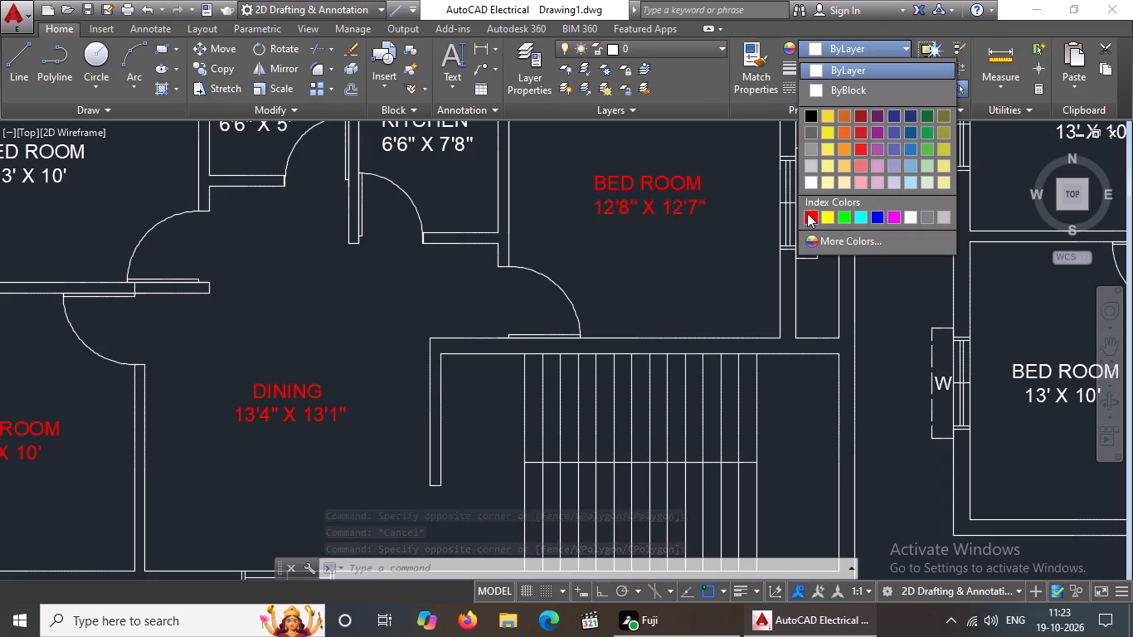
click(807, 213)
scroll(706, 229, down, 2)
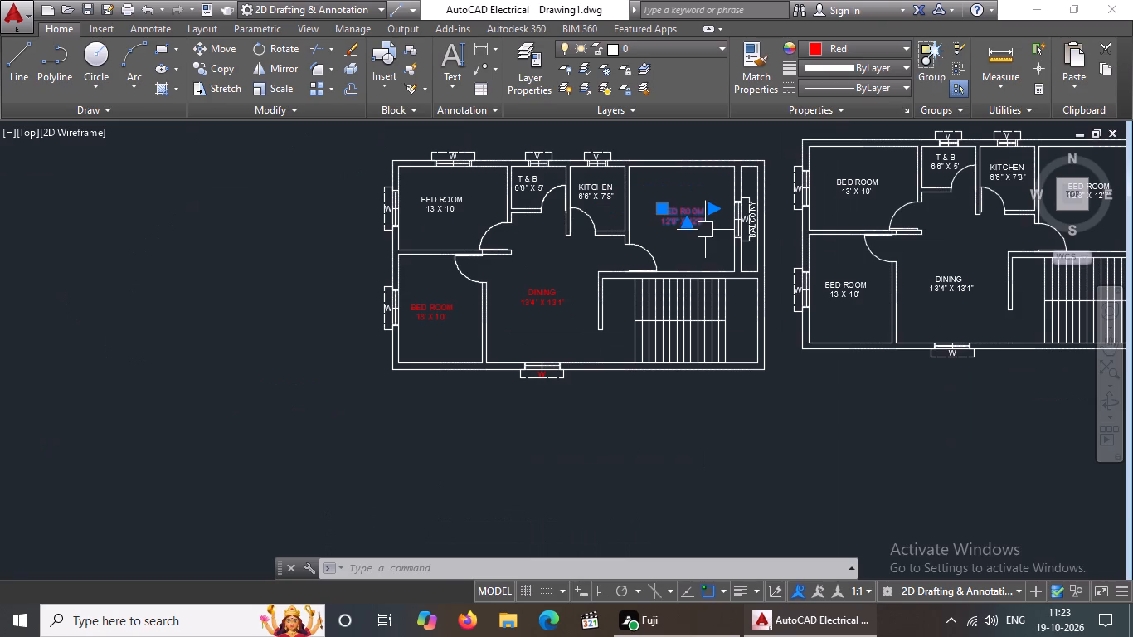
key(Escape)
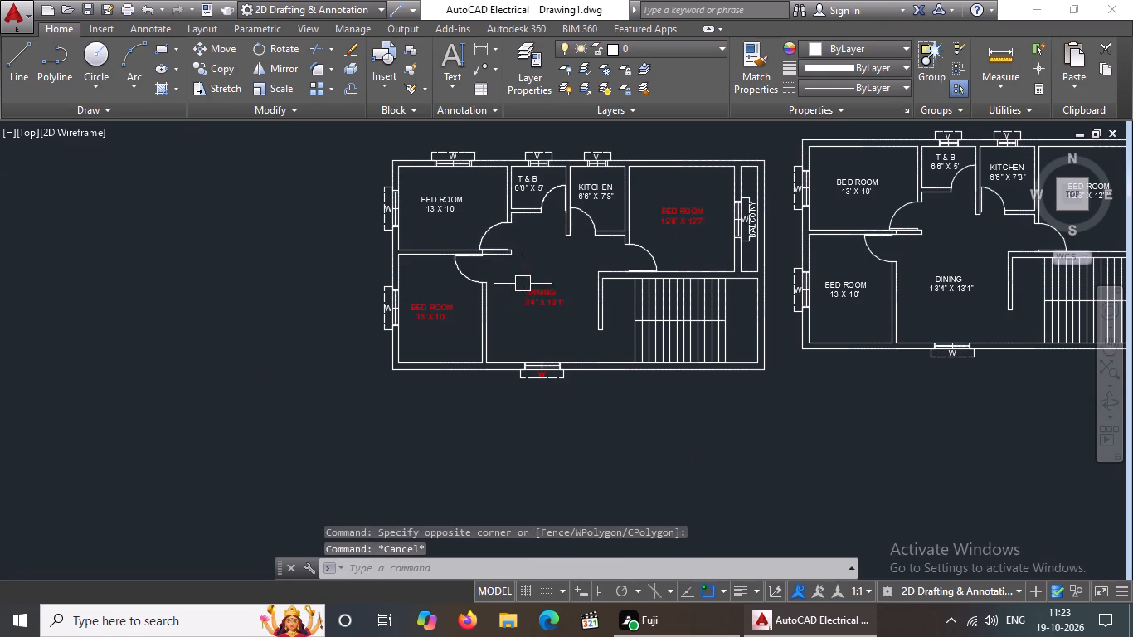
Change the colour of the left plan's KITCHEN 6'6" X 7'8" label to Red.
scroll(576, 205, up, 2)
click(620, 161)
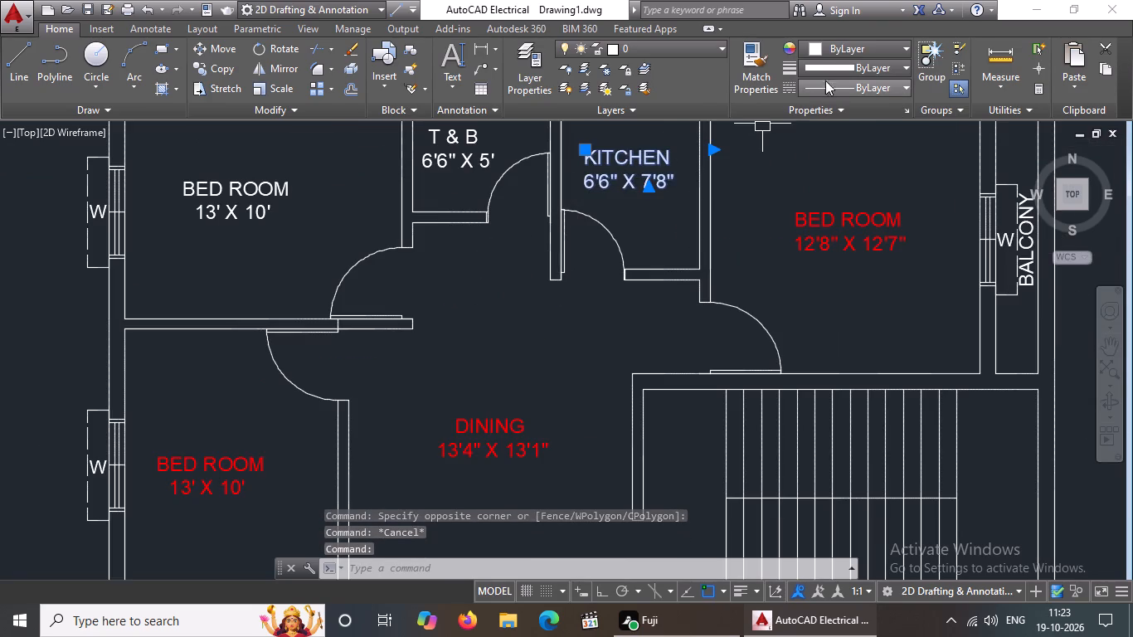
click(866, 50)
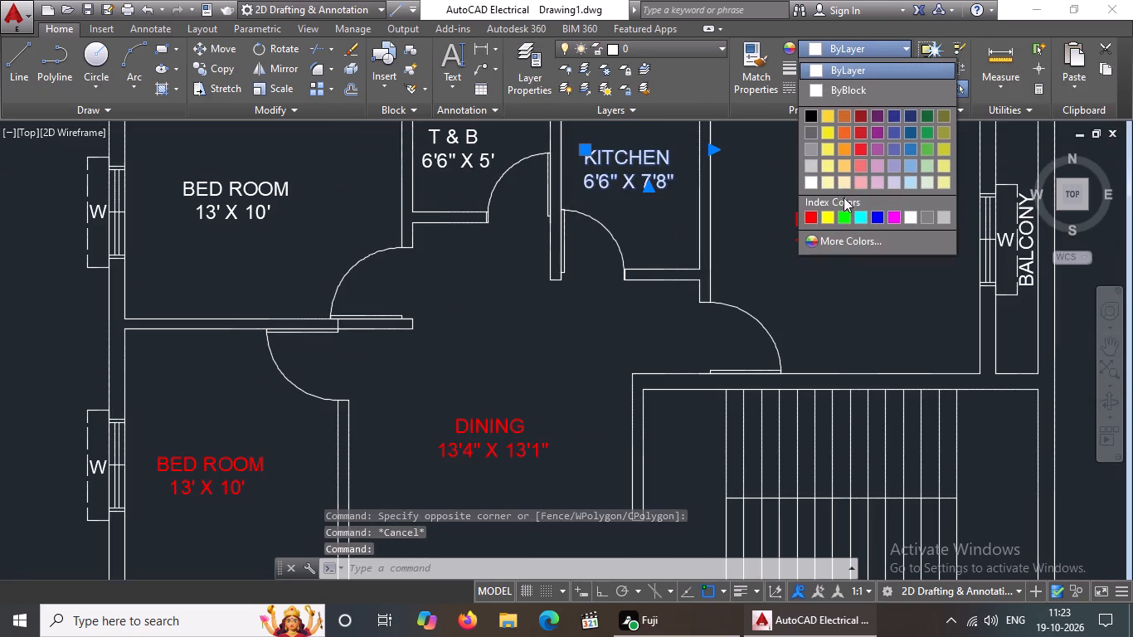
click(813, 220)
scroll(730, 207, down, 2)
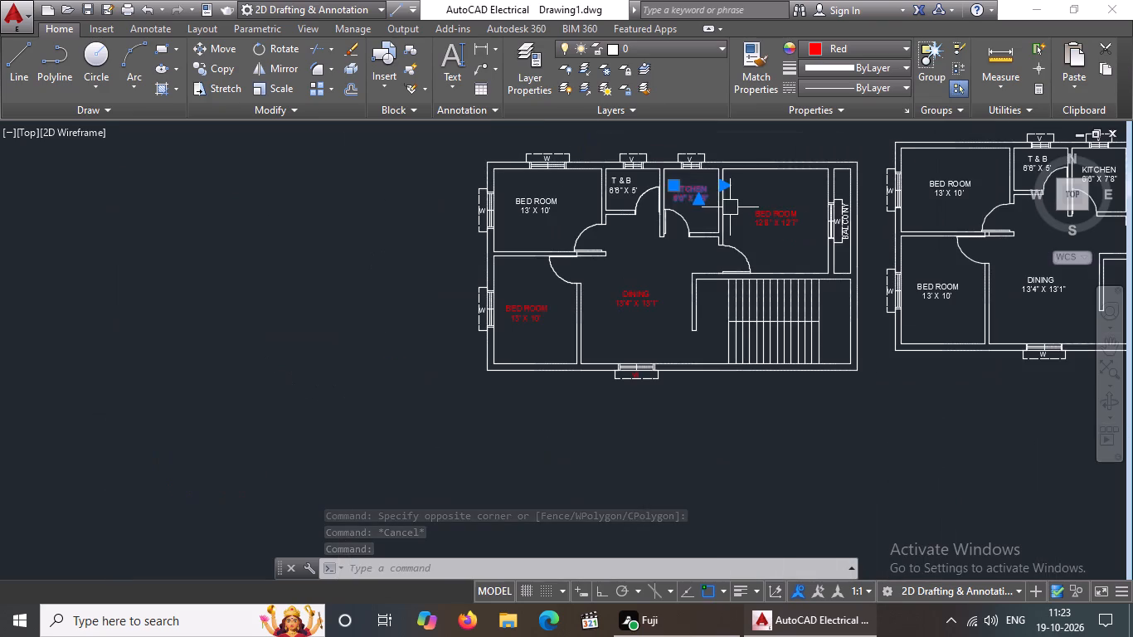
key(Escape)
Change the colour of the left plan's T & B 6'6" X 5' label to Red.
scroll(659, 195, up, 2)
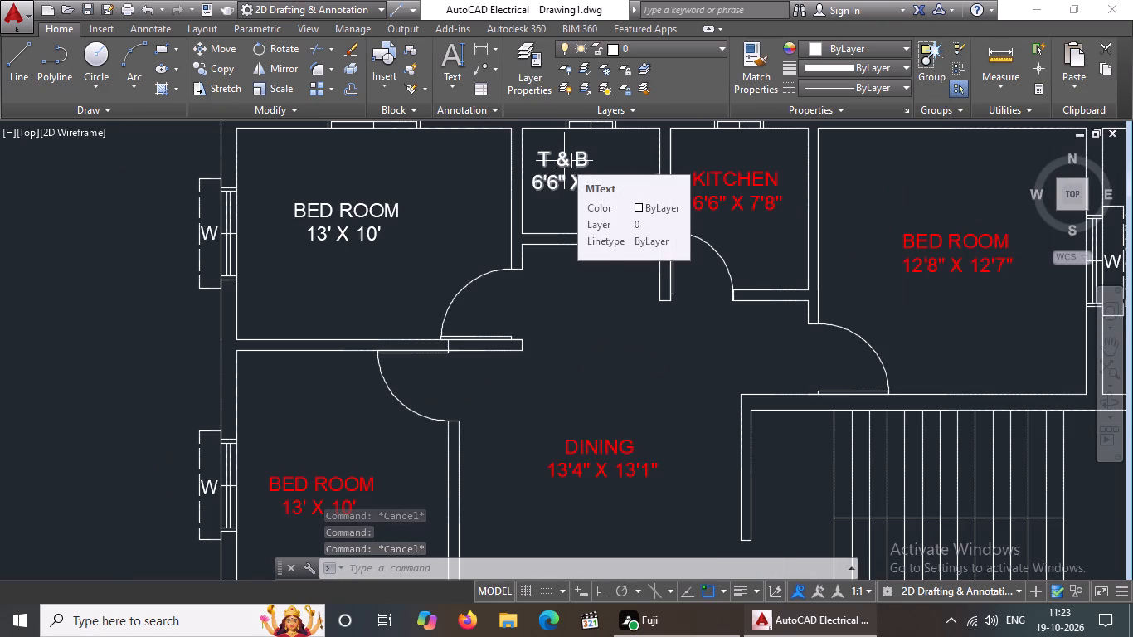
click(564, 161)
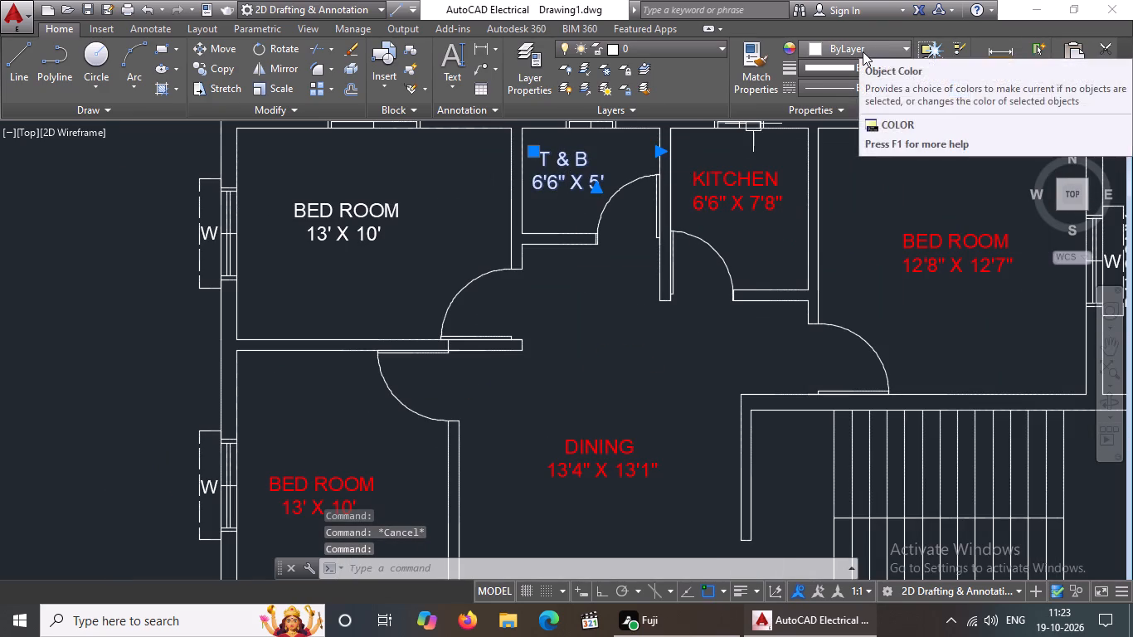
click(863, 52)
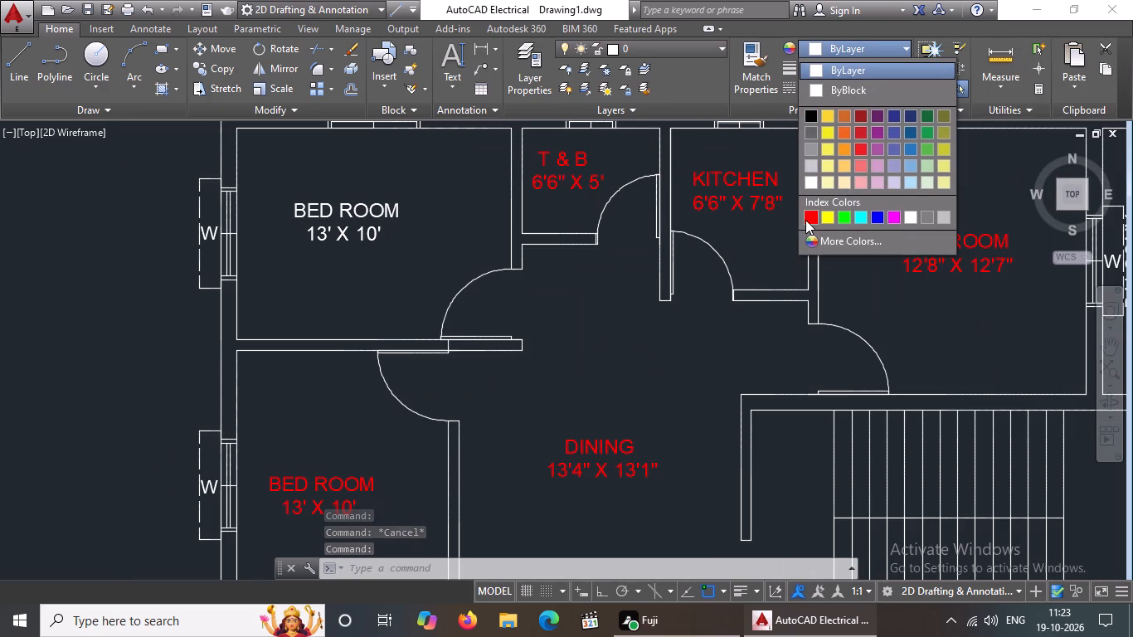
click(806, 219)
scroll(741, 208, down, 2)
key(Escape)
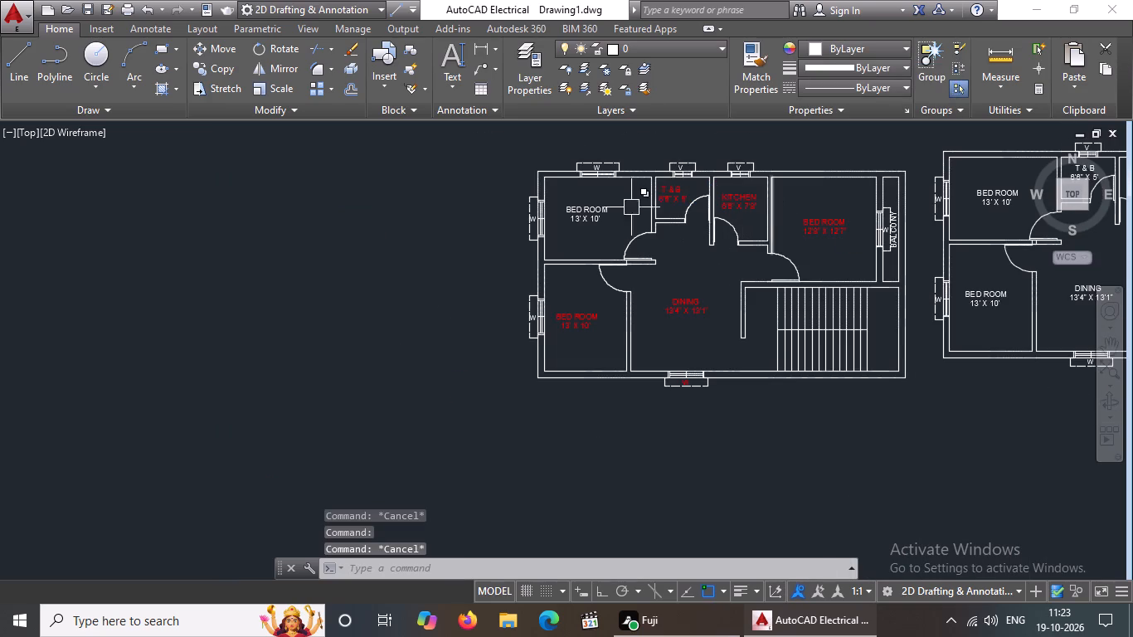
Change the colour of the left plan's upper BED ROOM 13' X 10' label to Red.
scroll(591, 202, up, 3)
click(591, 246)
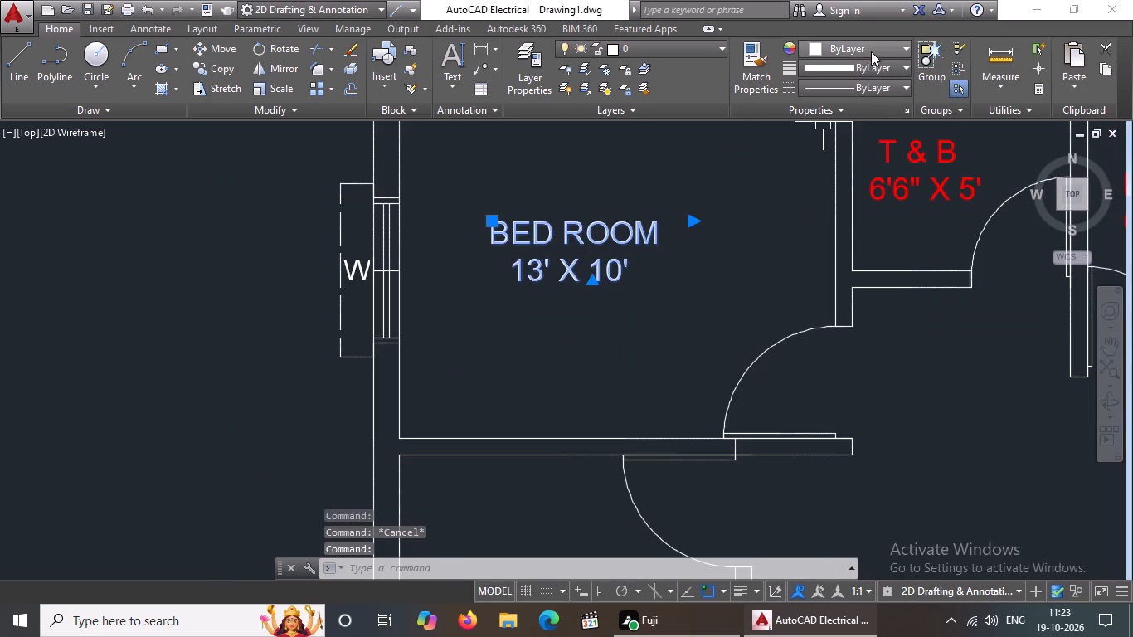
click(872, 51)
click(816, 217)
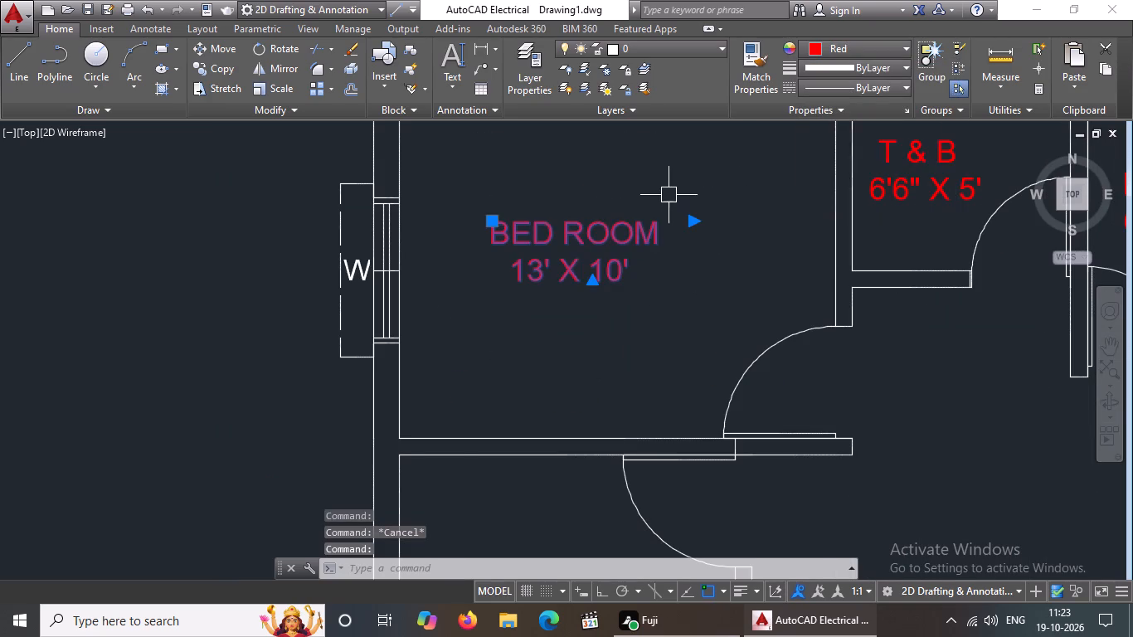
scroll(670, 193, down, 3)
key(Escape)
Change the colour of the W label below the left plan's dining window to Yellow.
scroll(815, 385, up, 2)
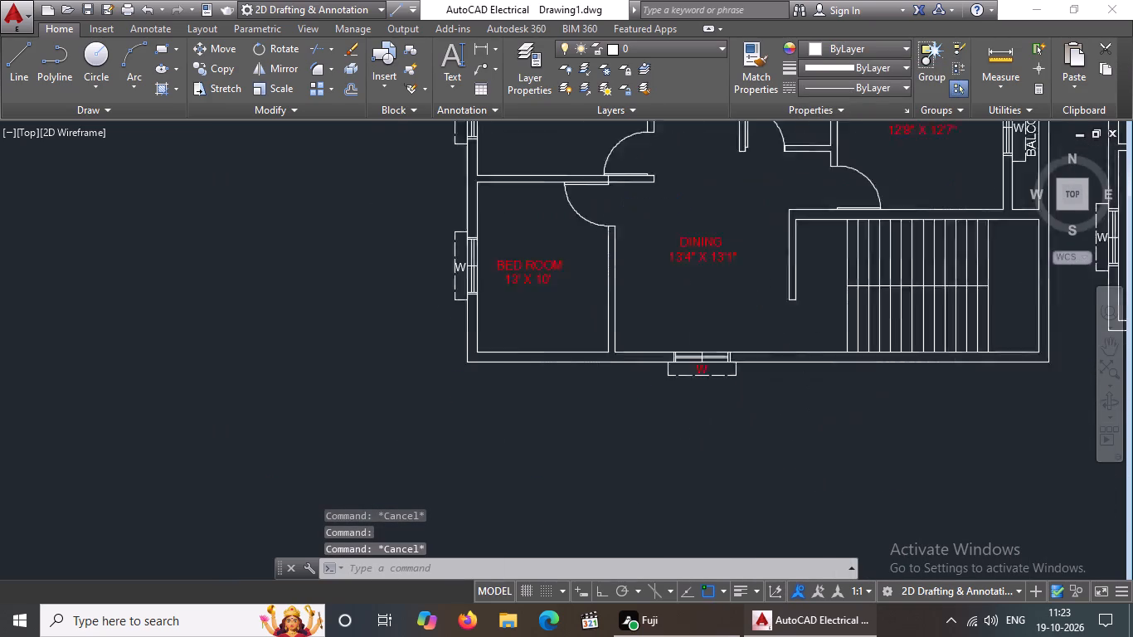
scroll(815, 385, up, 1)
click(530, 342)
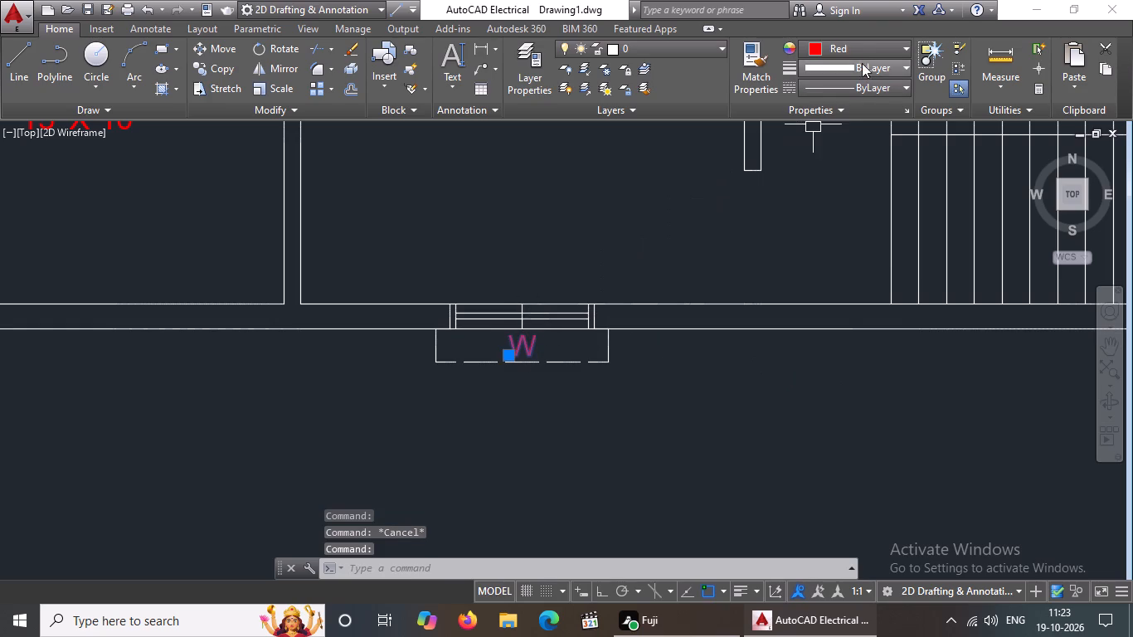
click(862, 47)
click(825, 218)
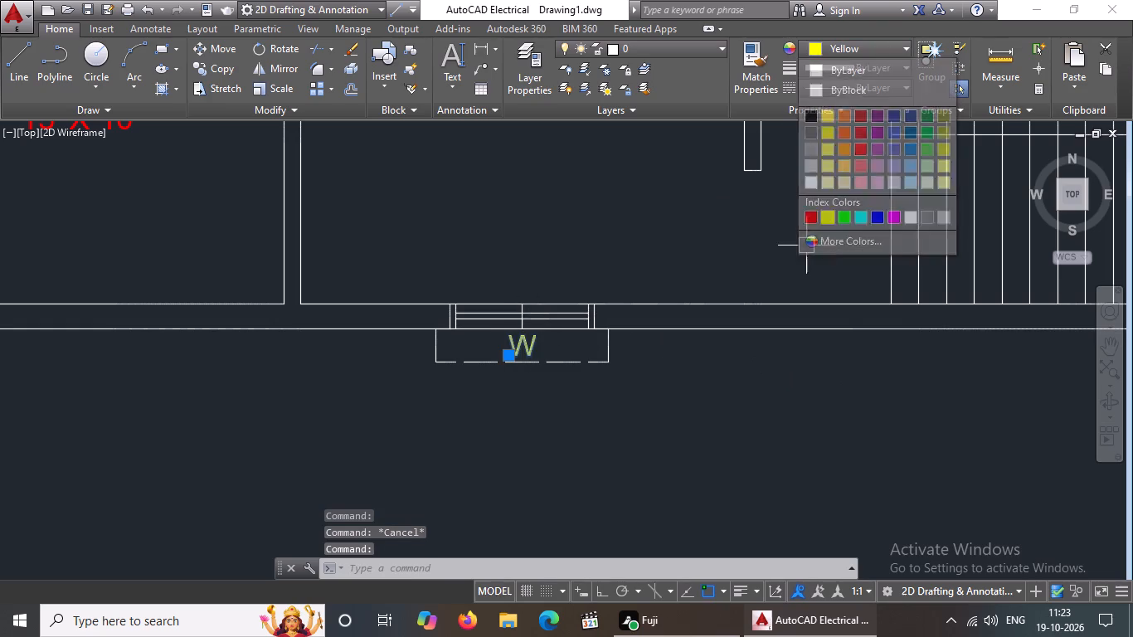
scroll(757, 260, down, 2)
key(Escape)
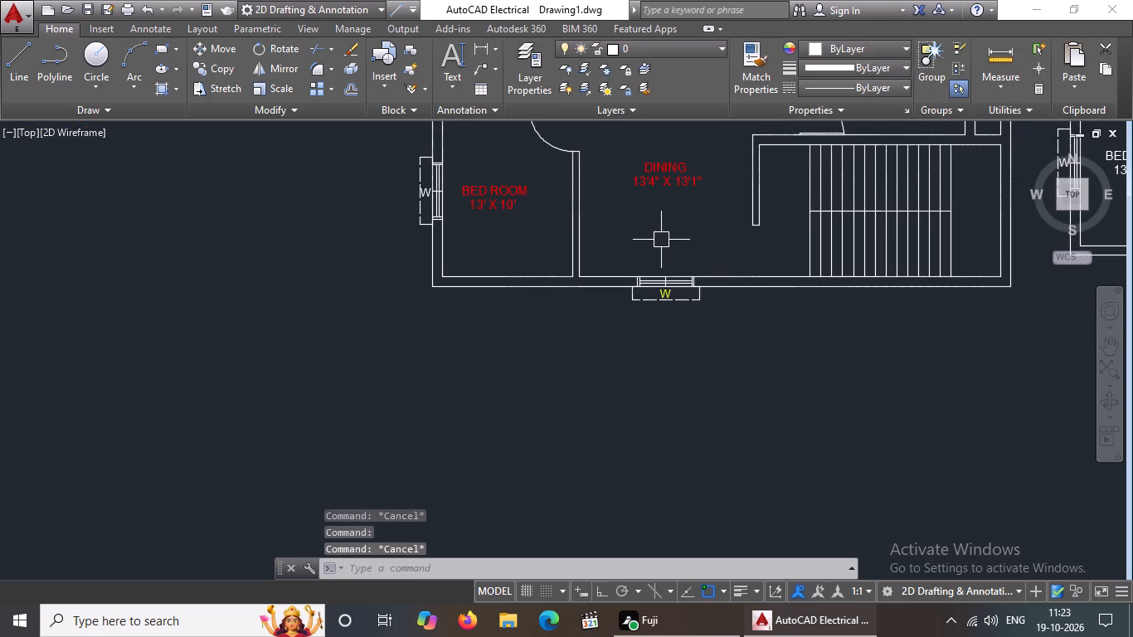
Change the colour of the W label beside the left plan's lower BED ROOM side window to Yellow.
middle_drag(660, 239, 581, 522)
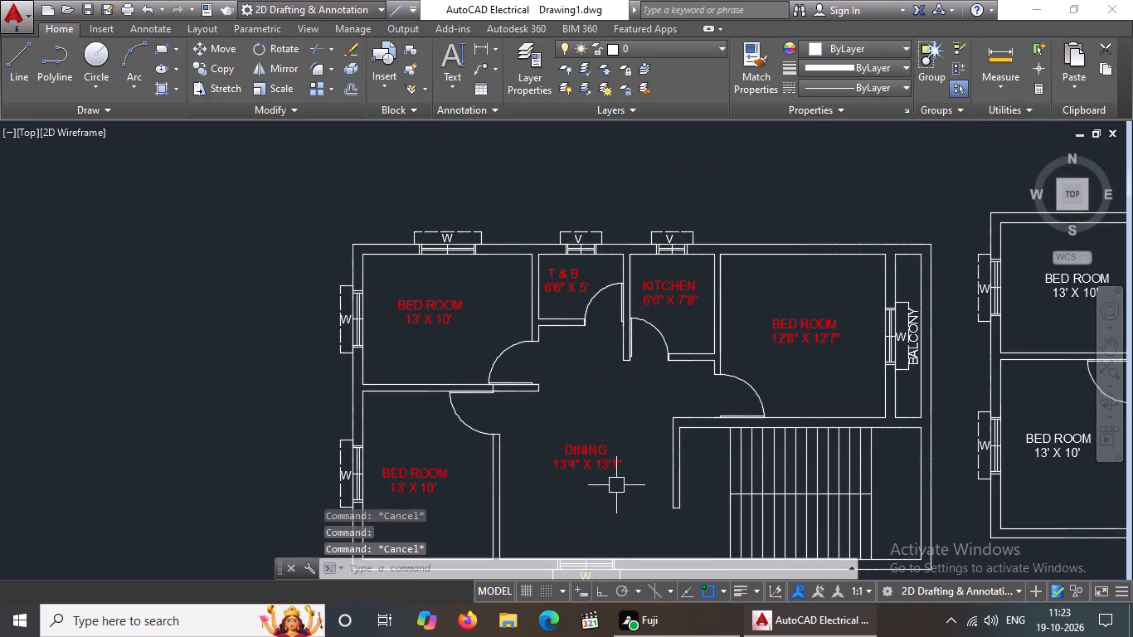
middle_drag(587, 474, 551, 286)
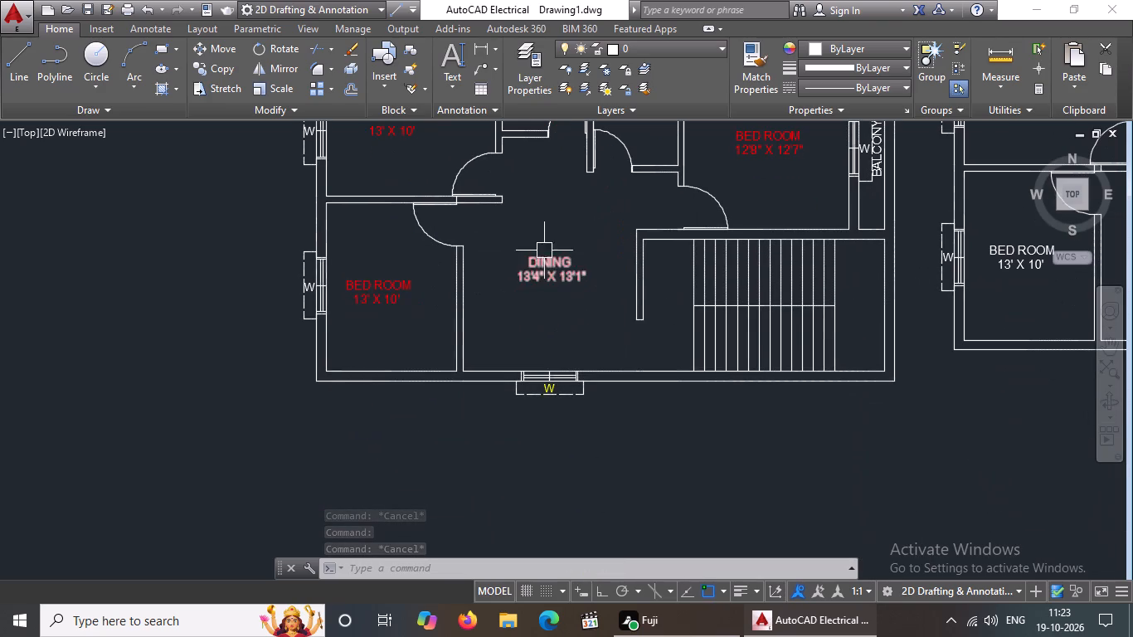
scroll(313, 280, up, 4)
click(293, 308)
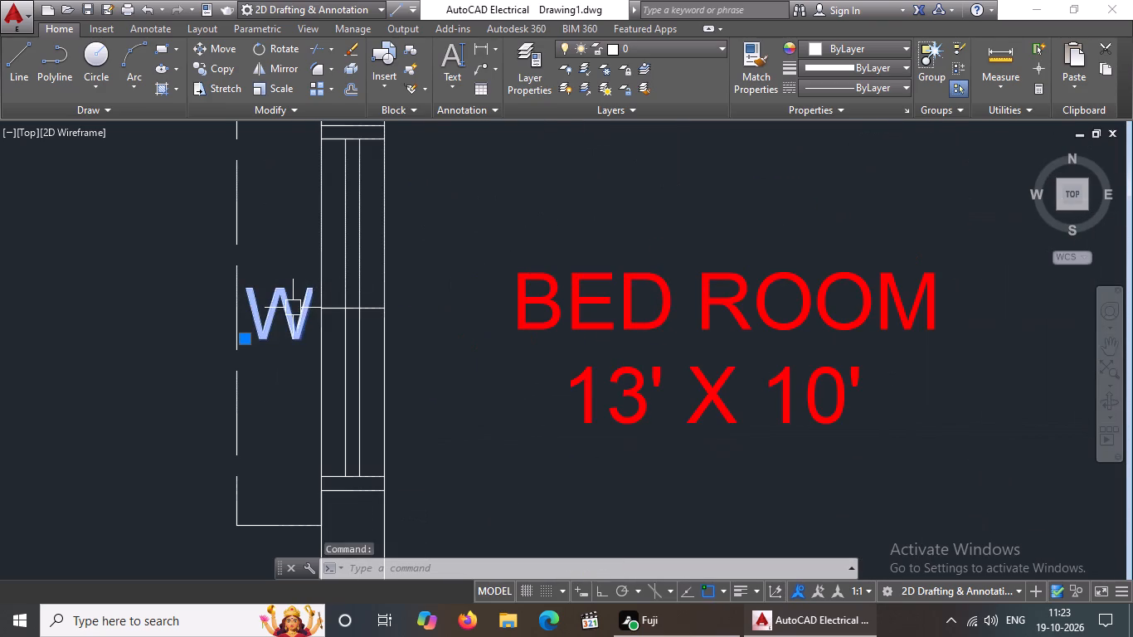
click(849, 45)
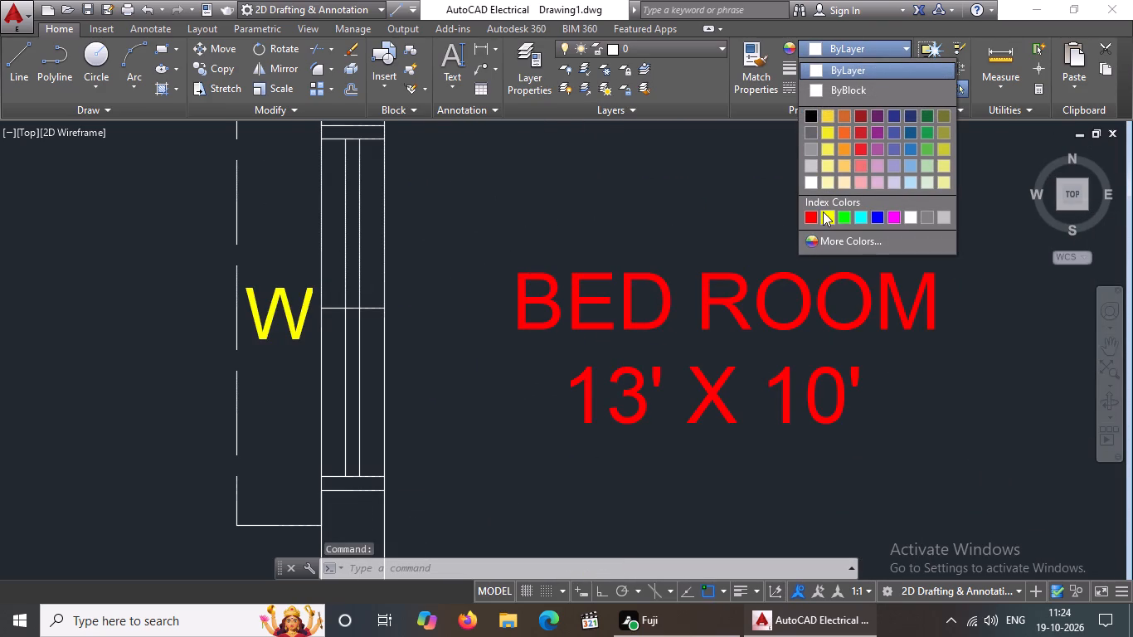
click(823, 212)
key(Escape)
Change the colour of the W label beside the left plan's upper BED ROOM side window to Yellow.
scroll(620, 238, down, 3)
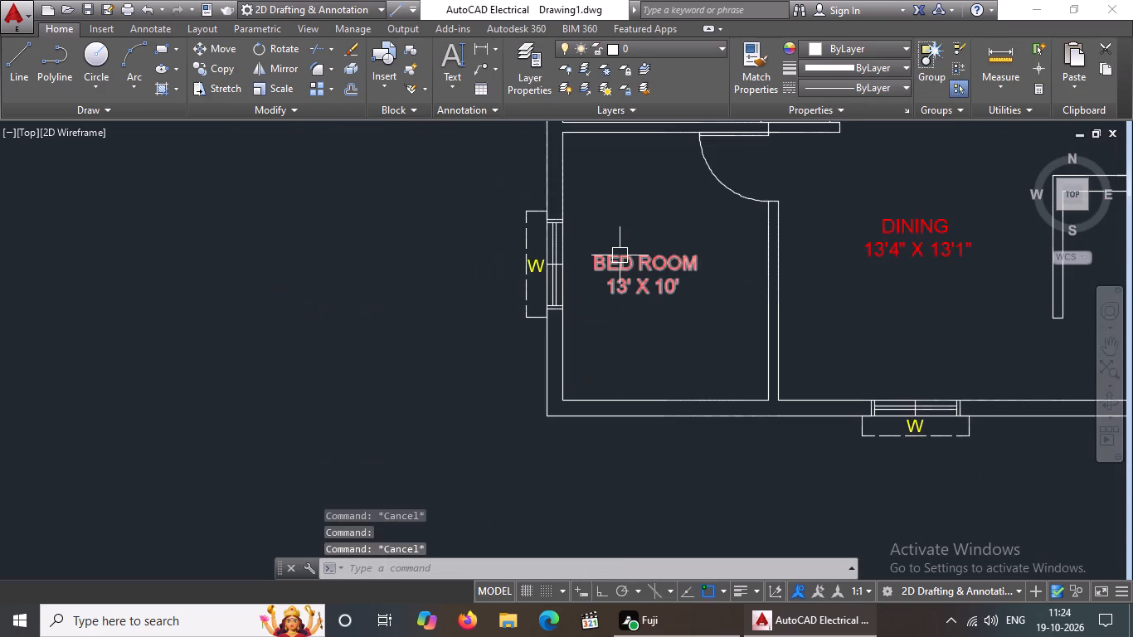
scroll(620, 255, down, 1)
middle_drag(596, 373, 586, 420)
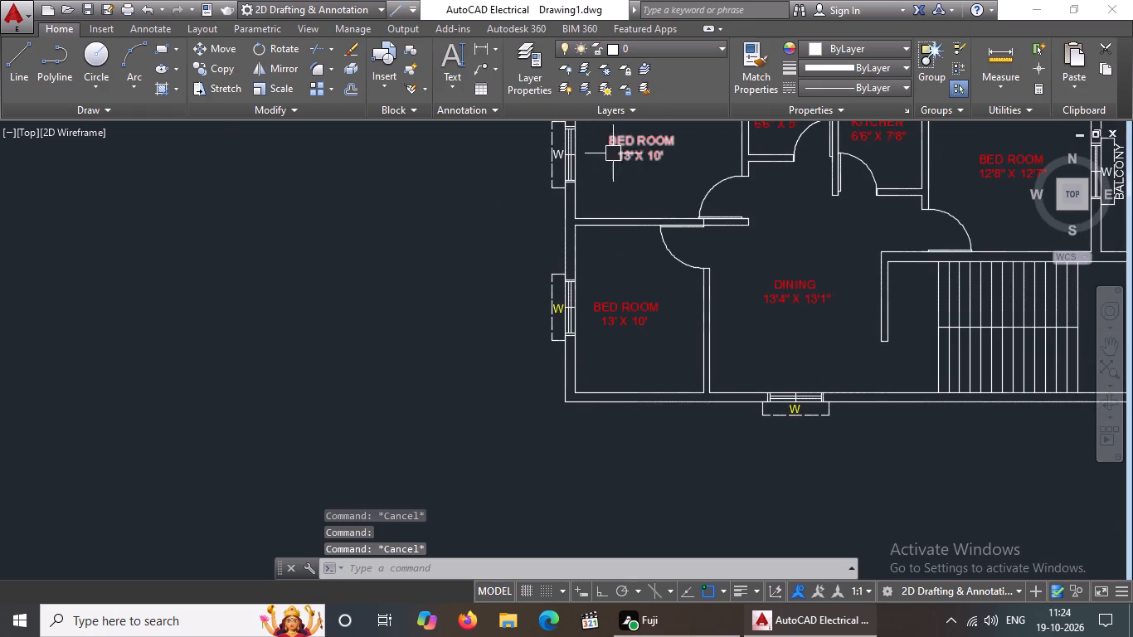
middle_drag(617, 177, 601, 294)
scroll(572, 270, up, 3)
click(456, 270)
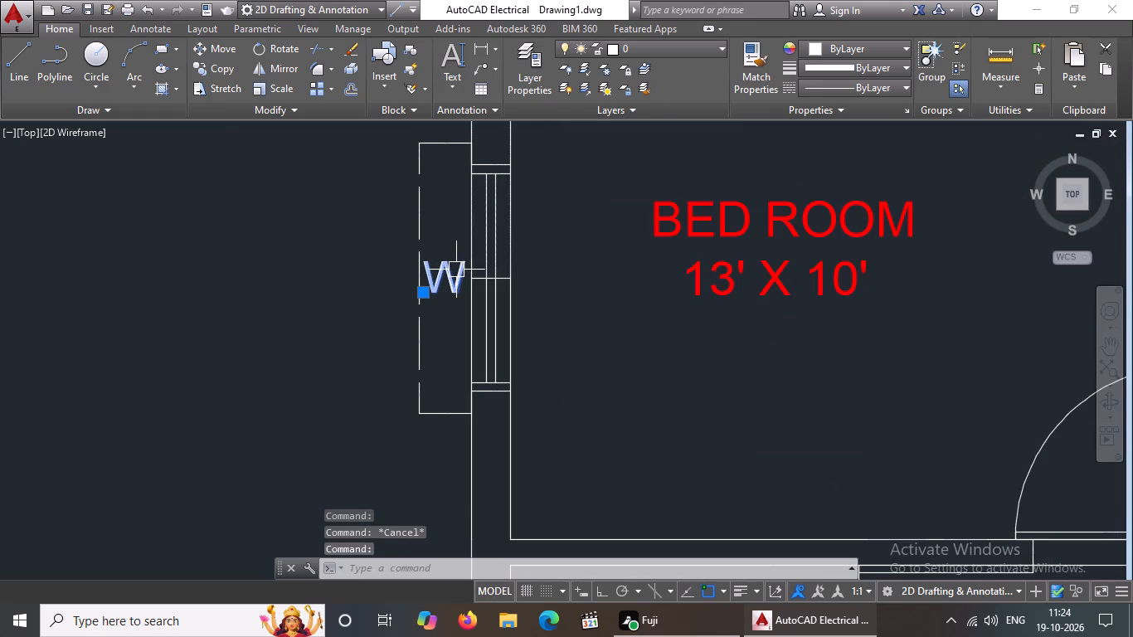
drag(874, 46, 877, 64)
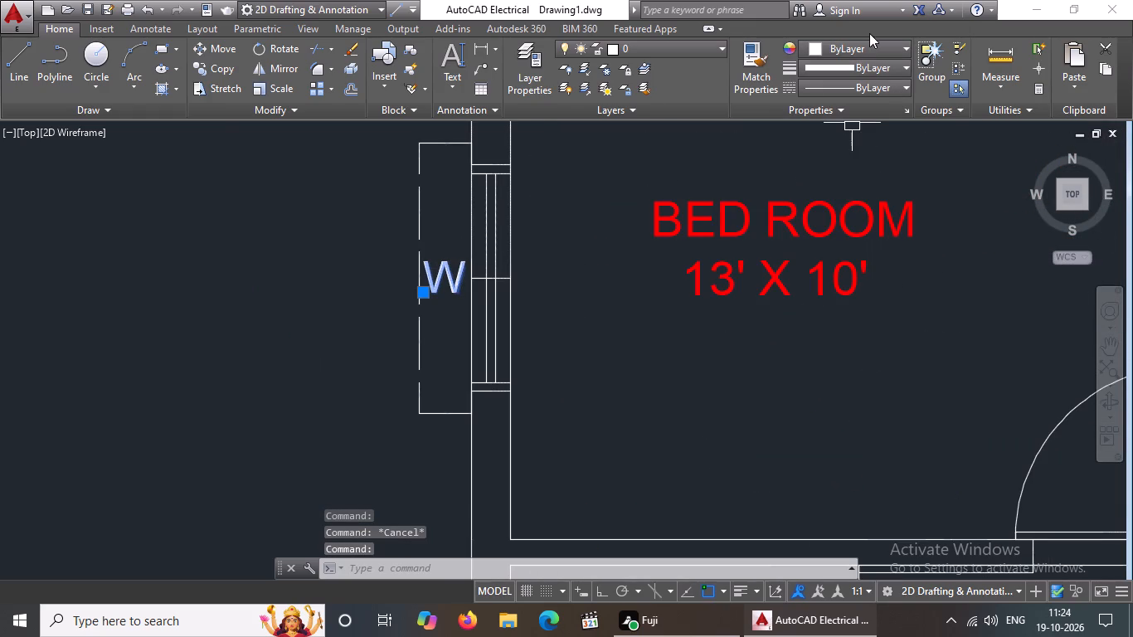
click(871, 48)
click(823, 218)
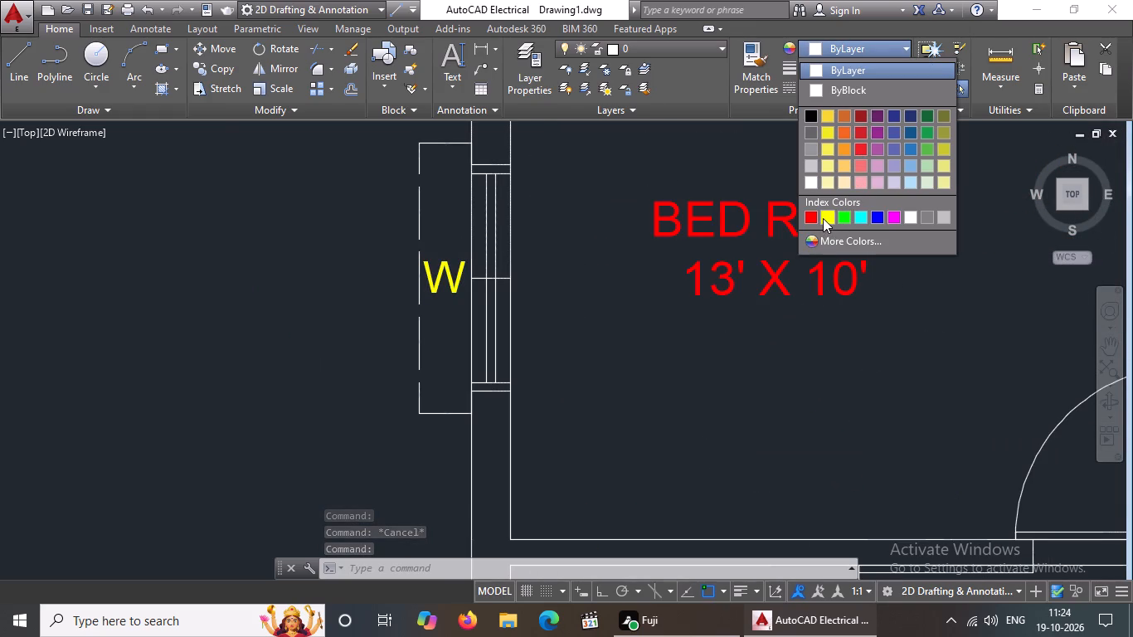
key(Escape)
Draw a 9" line across the left plan's bottom wall from the midpoint of the lower BED ROOM's inner wall line.
scroll(689, 208, down, 3)
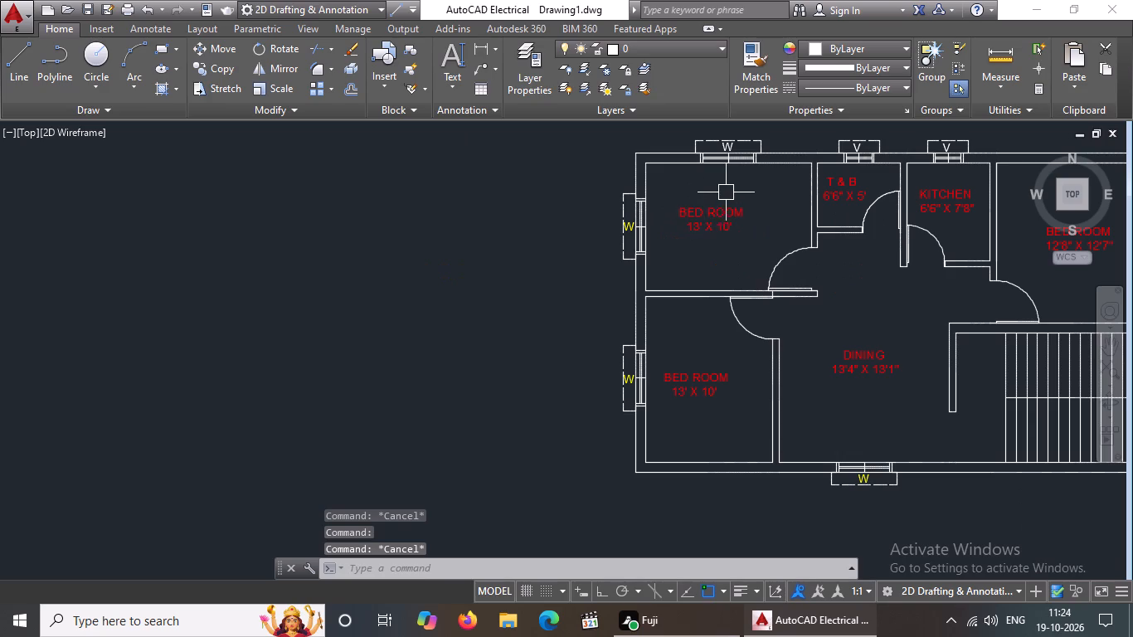
middle_drag(722, 207, 671, 292)
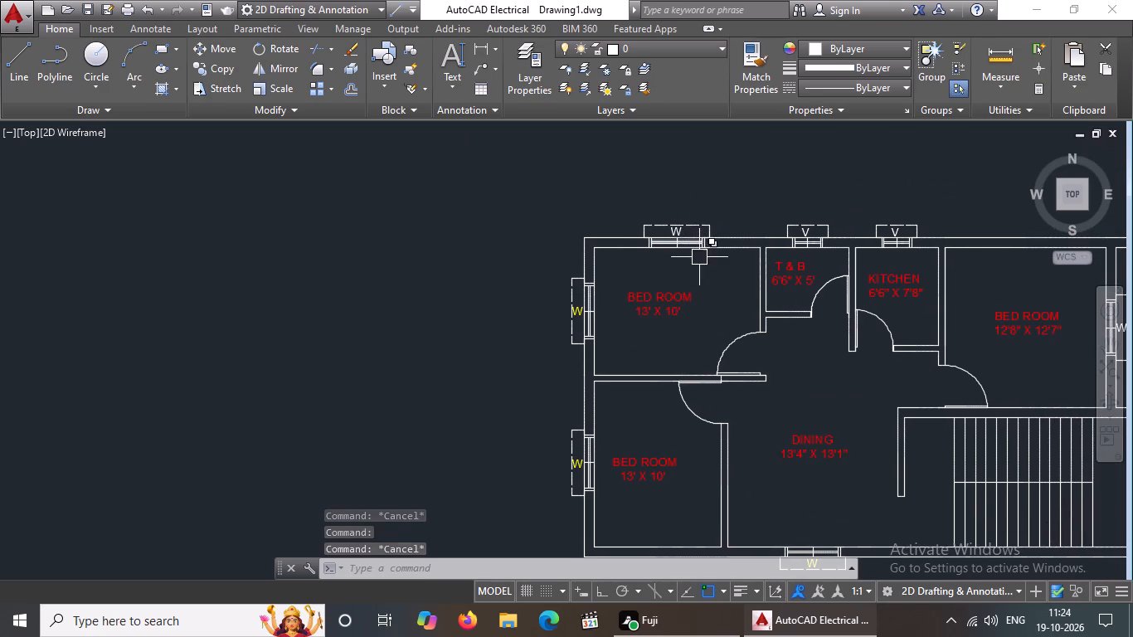
scroll(703, 272, down, 1)
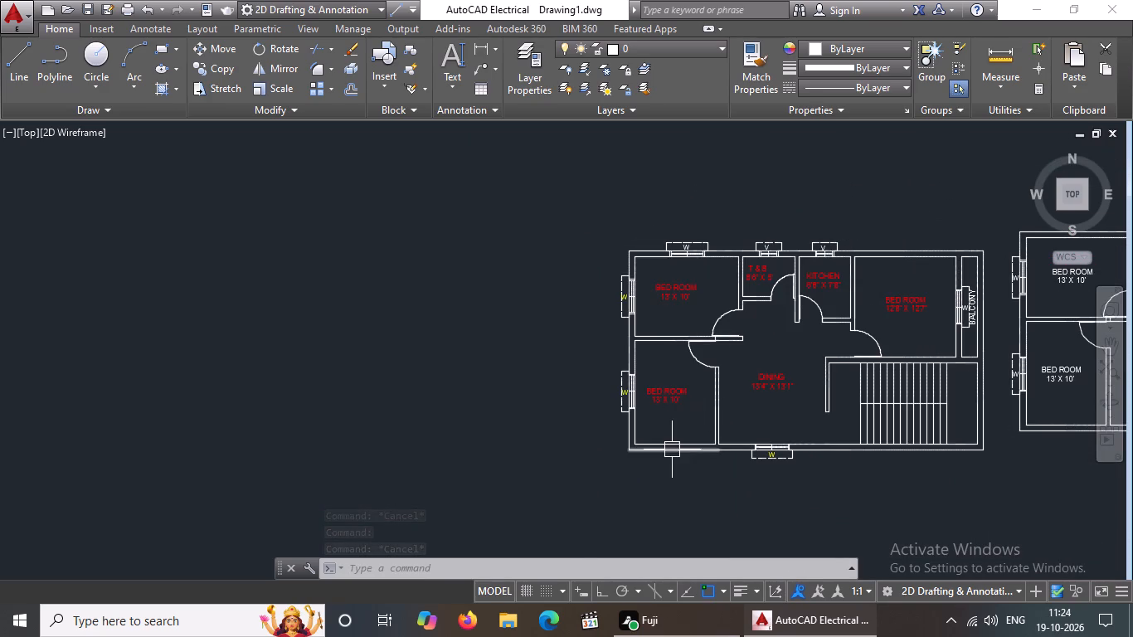
scroll(672, 450, up, 2)
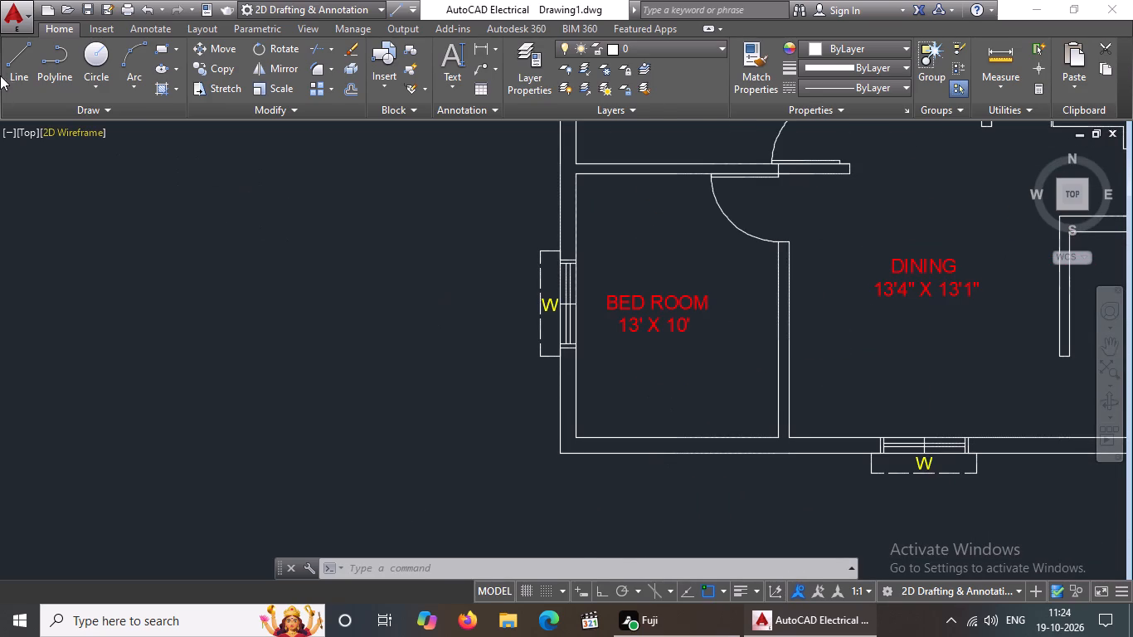
click(20, 66)
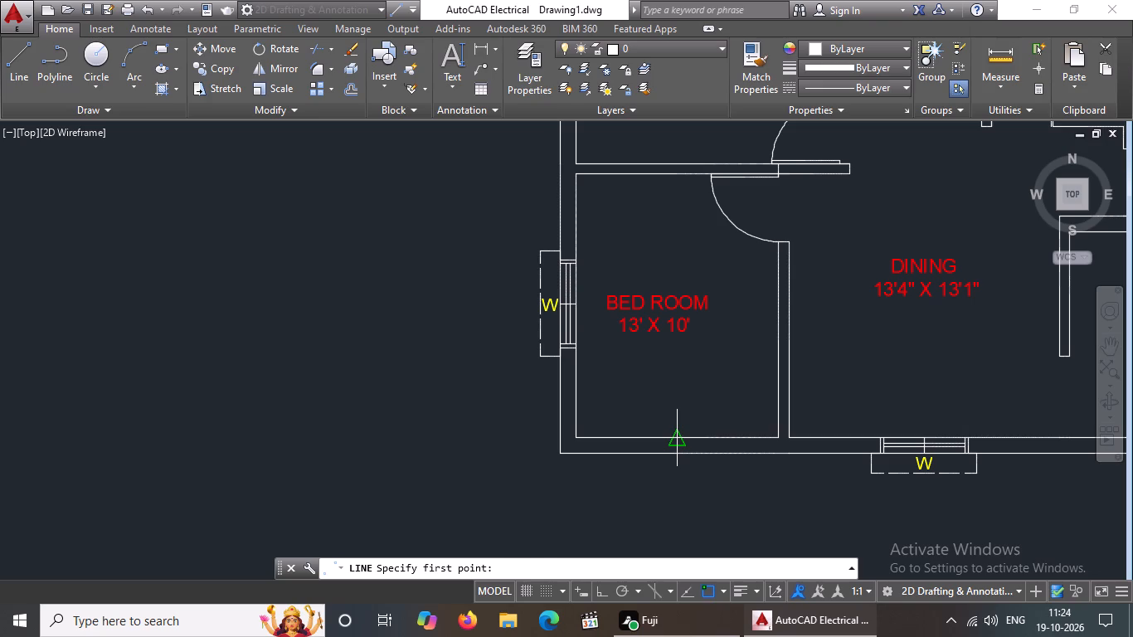
drag(683, 438, 678, 462)
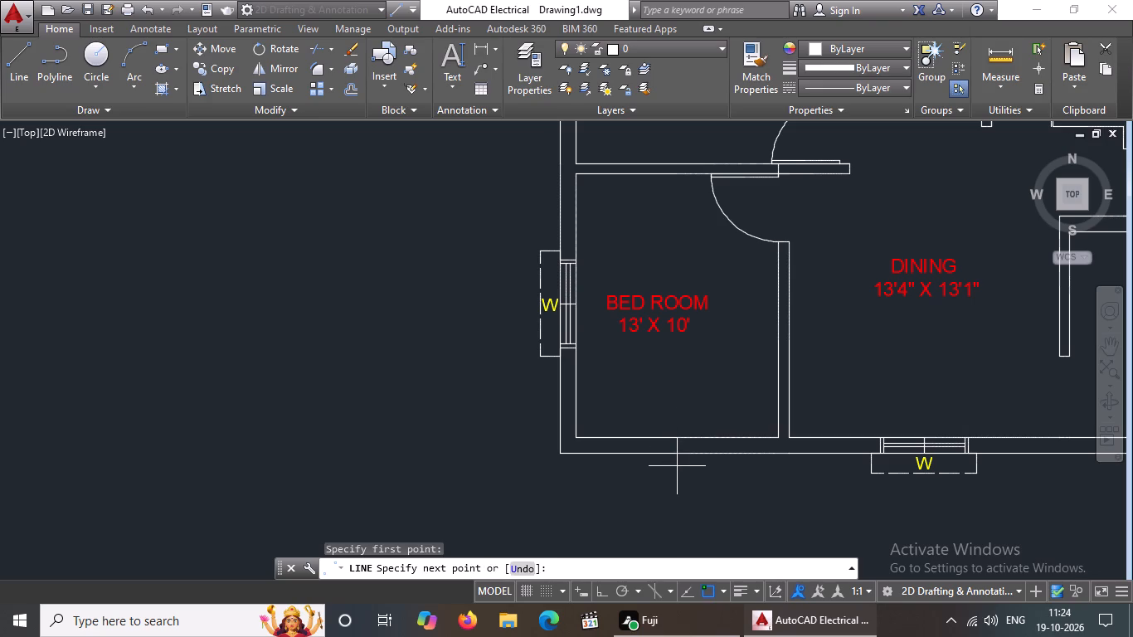
key(9)
key(shift+quotedbl)
key(Return)
key(Return)
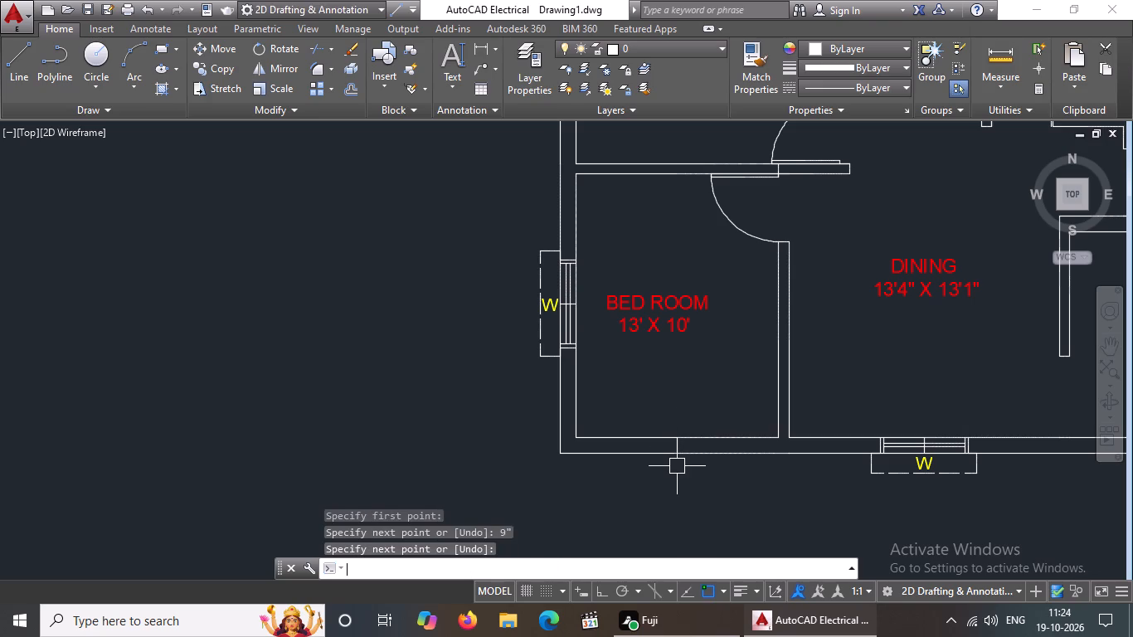
Copy the left plan's upper BED ROOM top window with its W label to the empty space below the lower BED ROOM.
scroll(775, 433, down, 1)
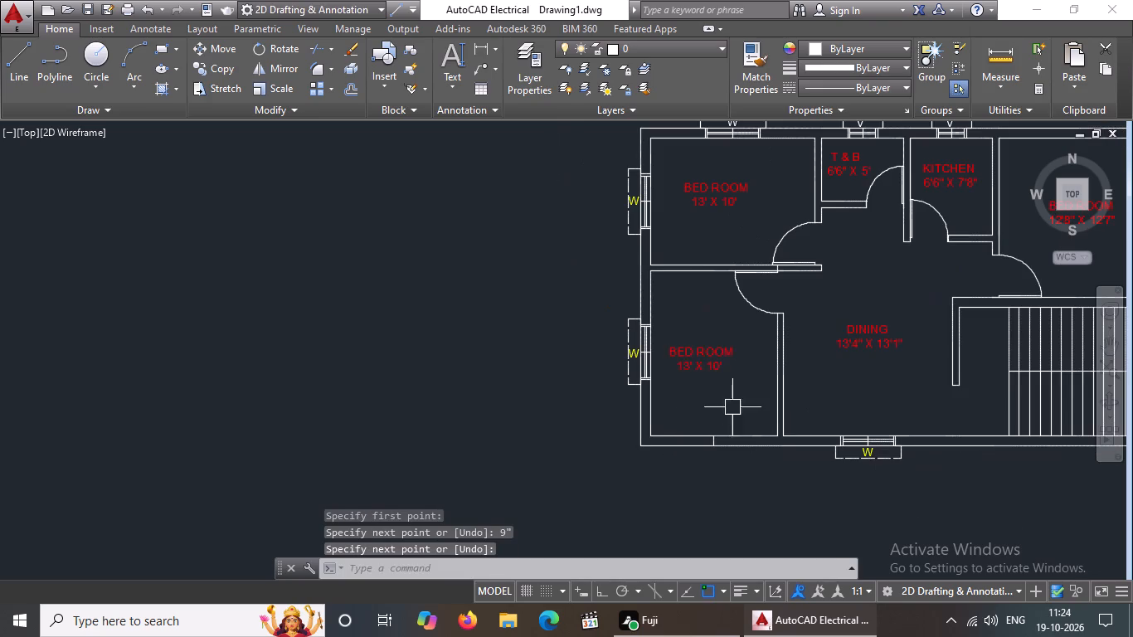
middle_drag(720, 230, 632, 313)
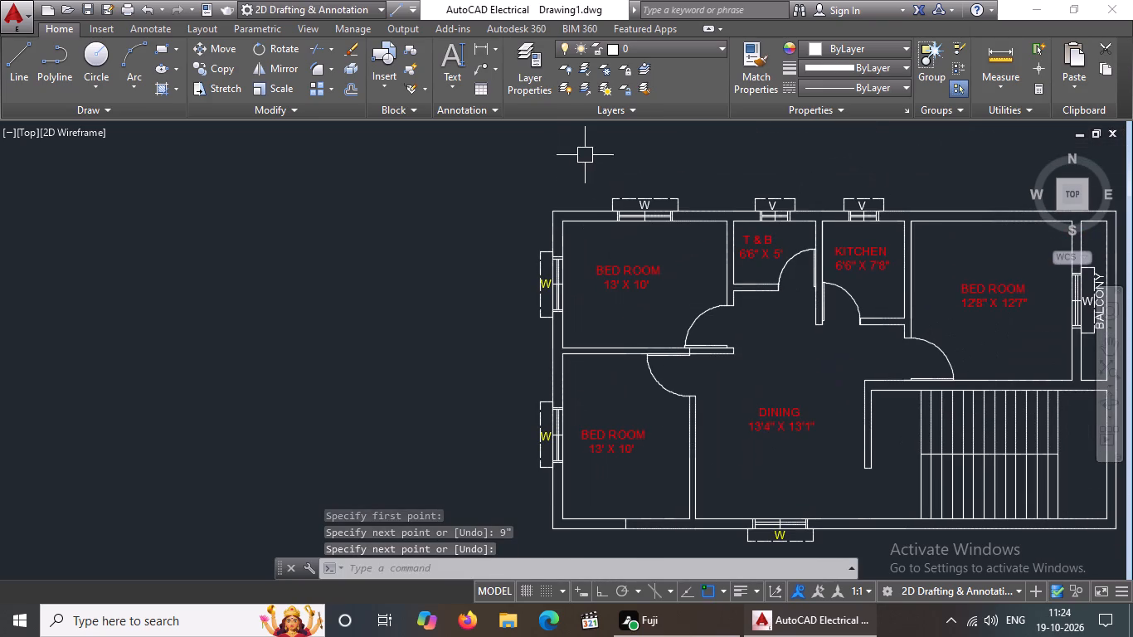
click(585, 155)
click(690, 246)
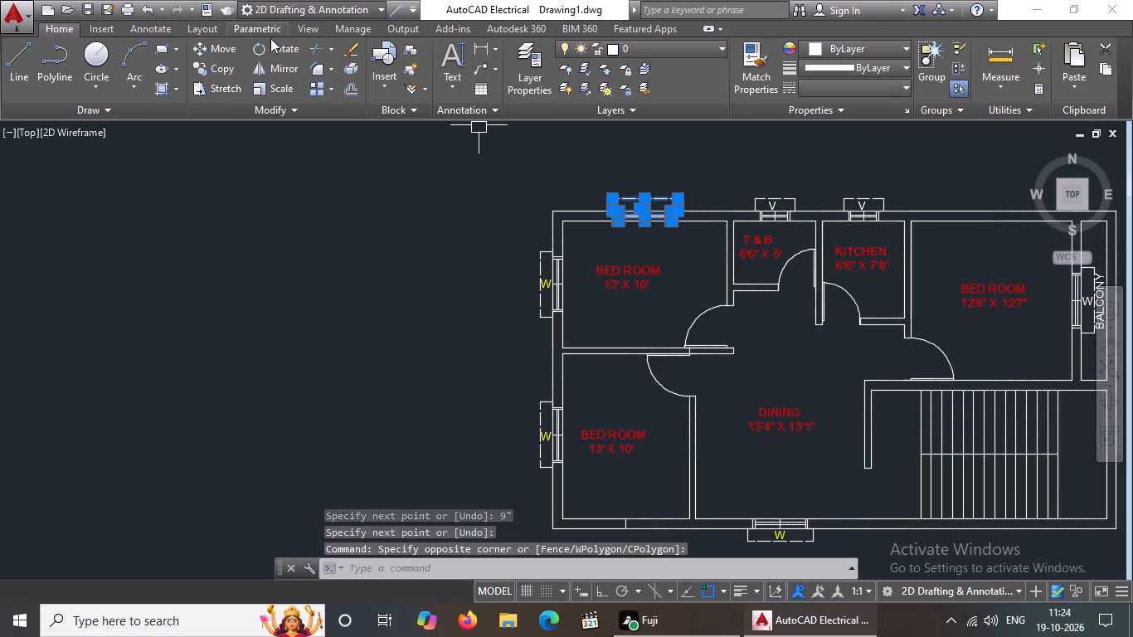
click(221, 66)
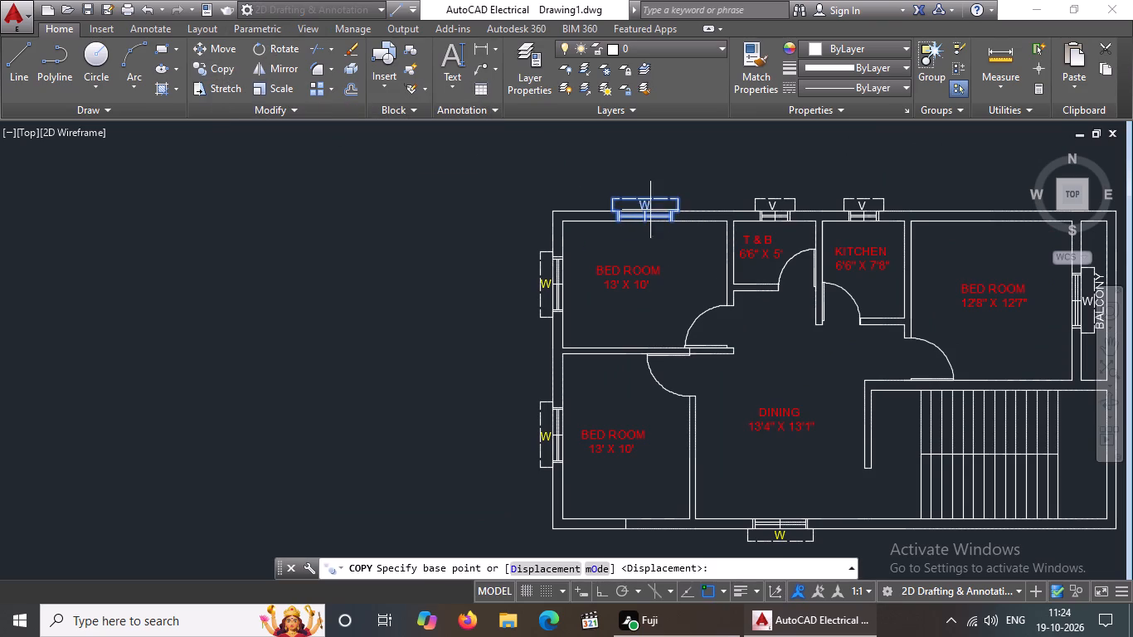
click(646, 217)
scroll(649, 328, down, 3)
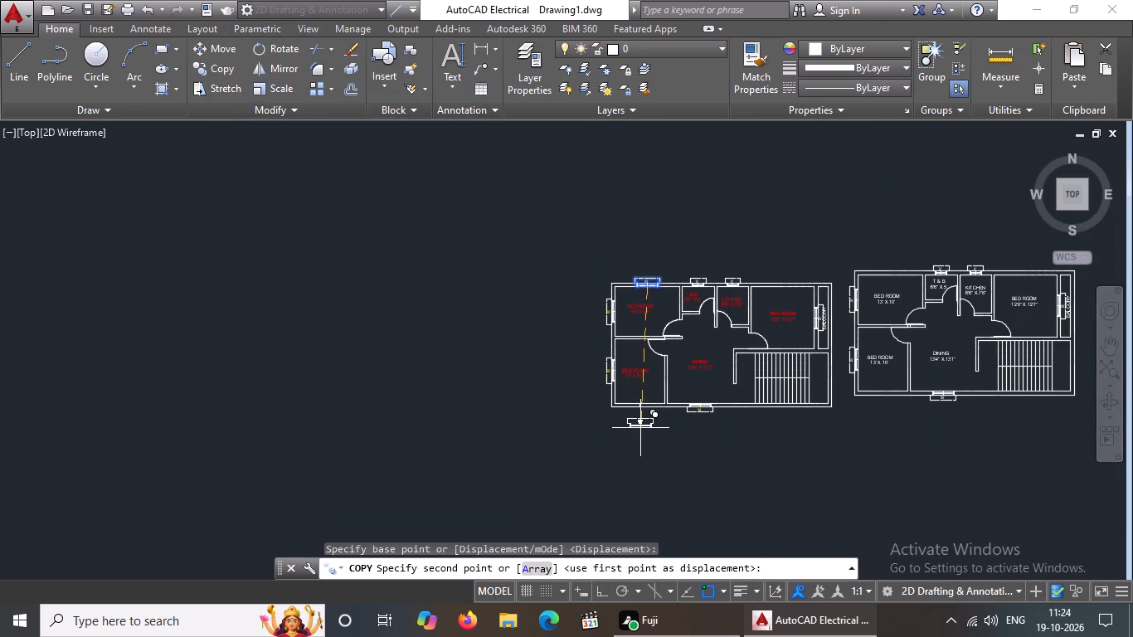
click(643, 427)
key(Escape)
Rotate the copied window and its W label 180 degrees with Ortho on, so the sunshade outline faces down.
scroll(665, 433, up, 4)
drag(400, 300, 408, 308)
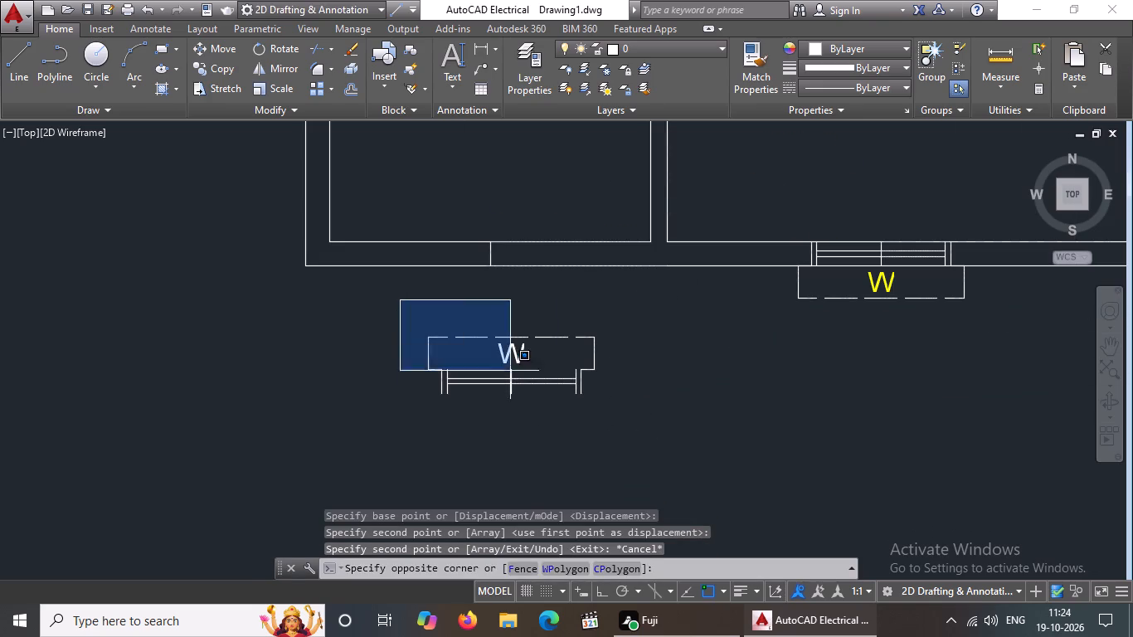
click(669, 423)
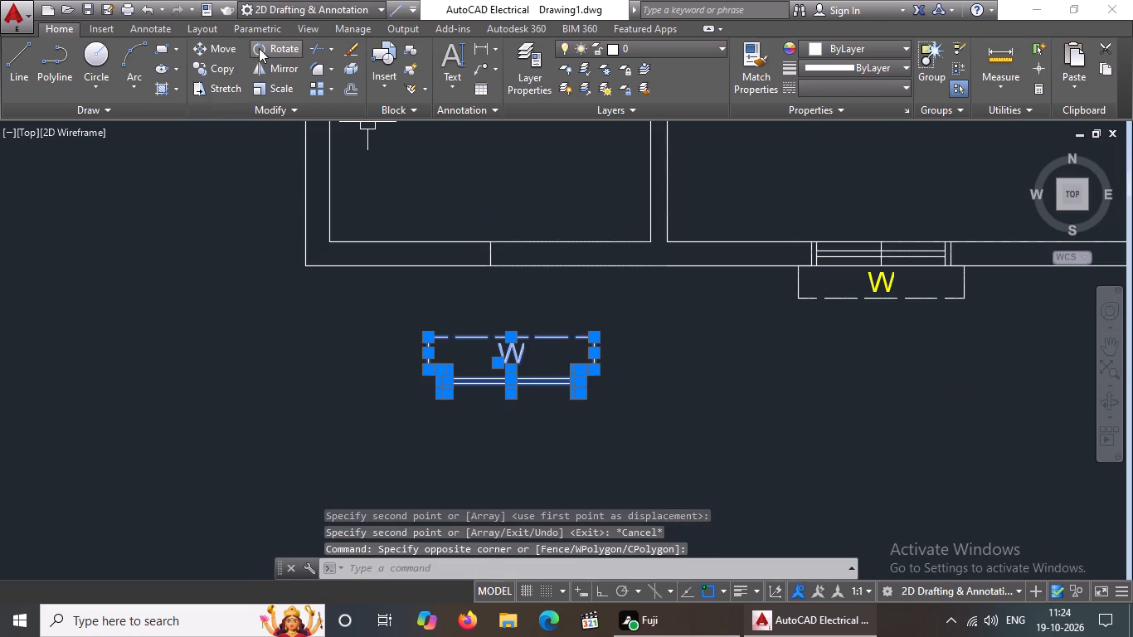
click(259, 48)
click(512, 401)
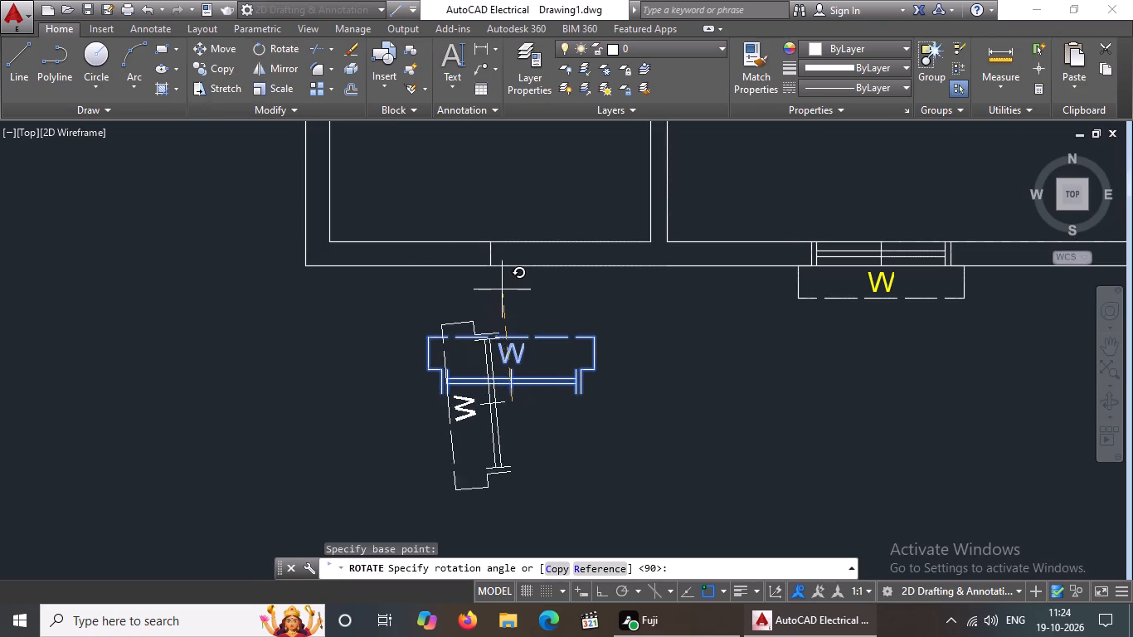
click(604, 591)
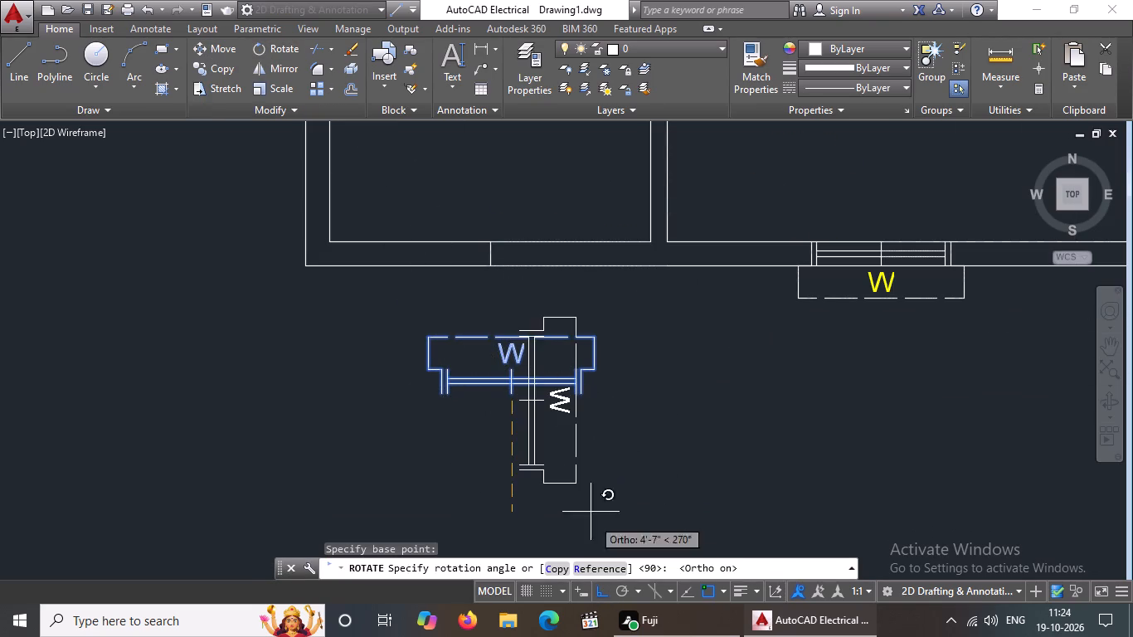
click(469, 377)
Move the rotated window by its centre line end onto the 9" line in the left plan's lower BED ROOM bottom wall.
click(367, 377)
click(659, 499)
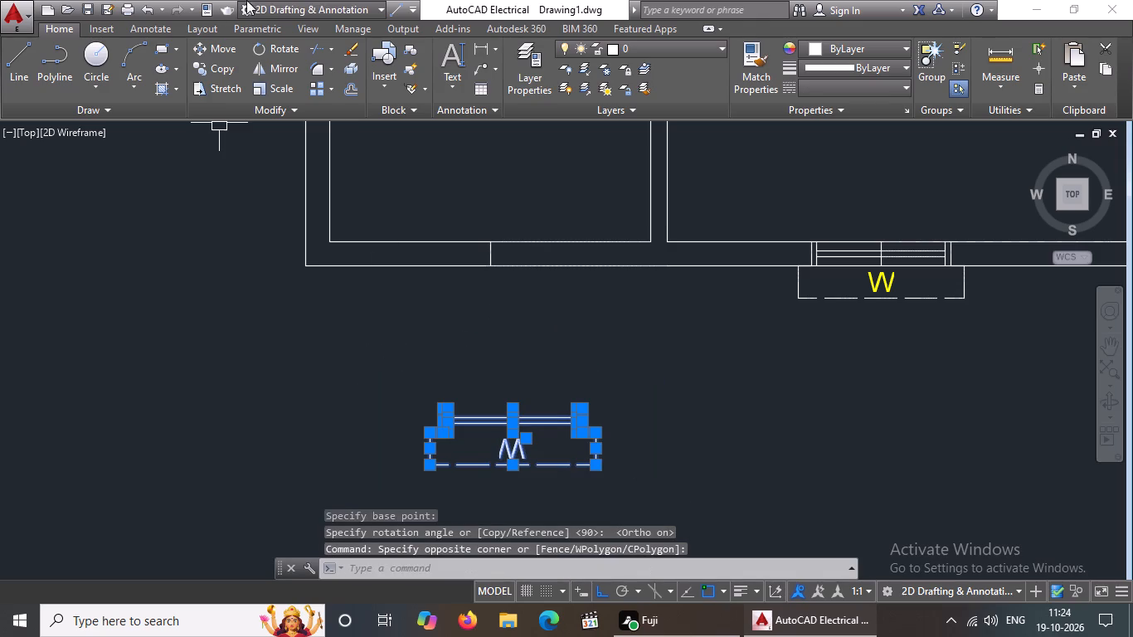
click(202, 49)
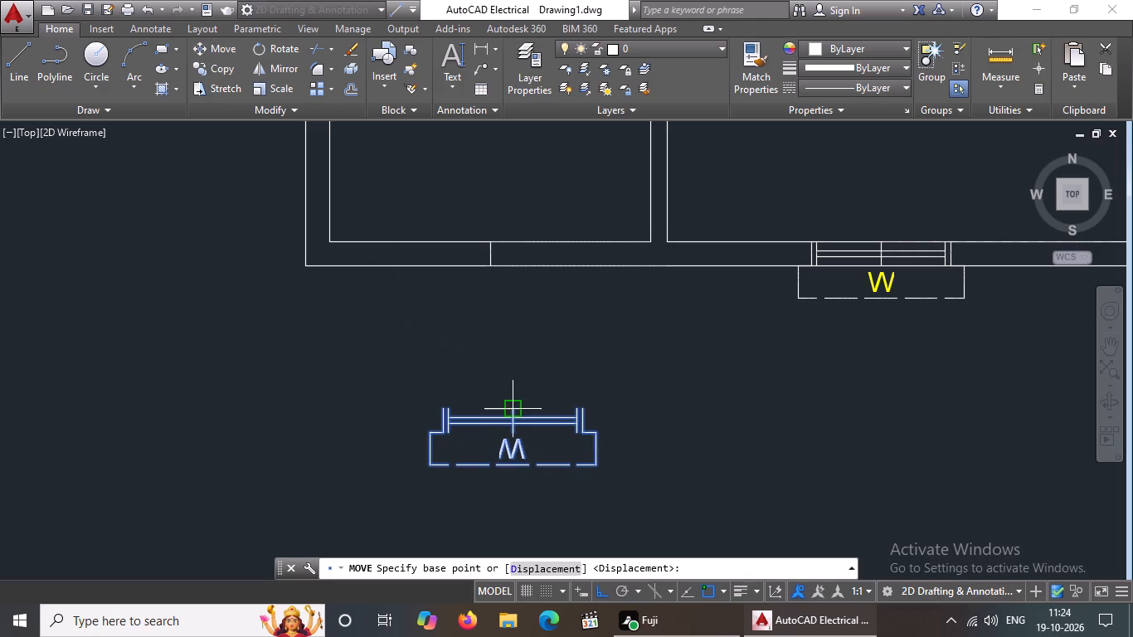
click(513, 414)
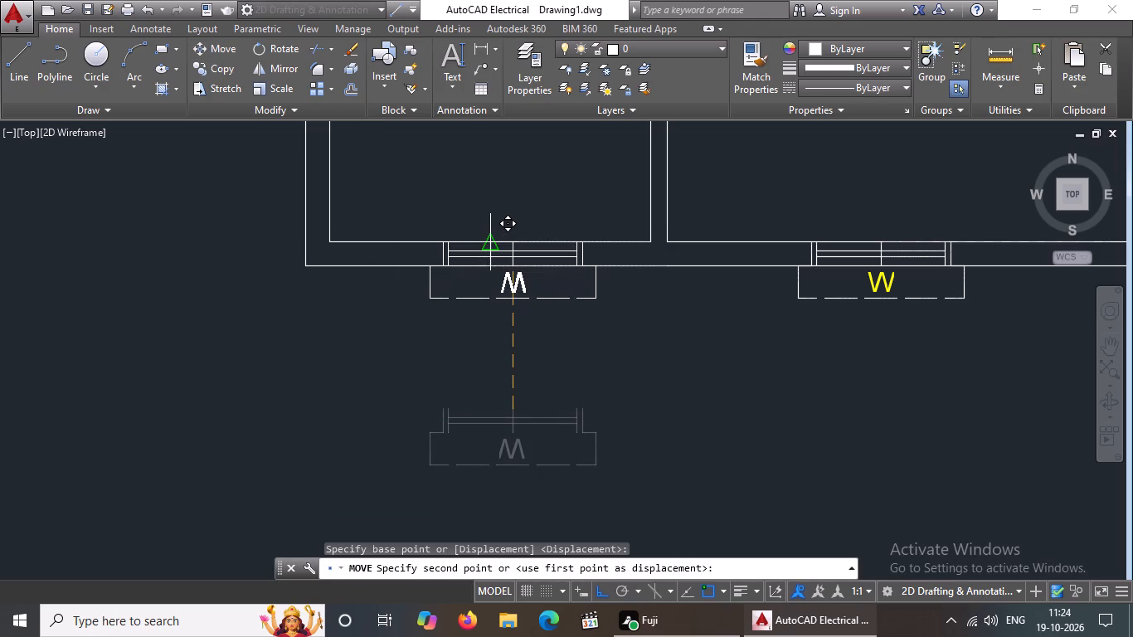
click(494, 243)
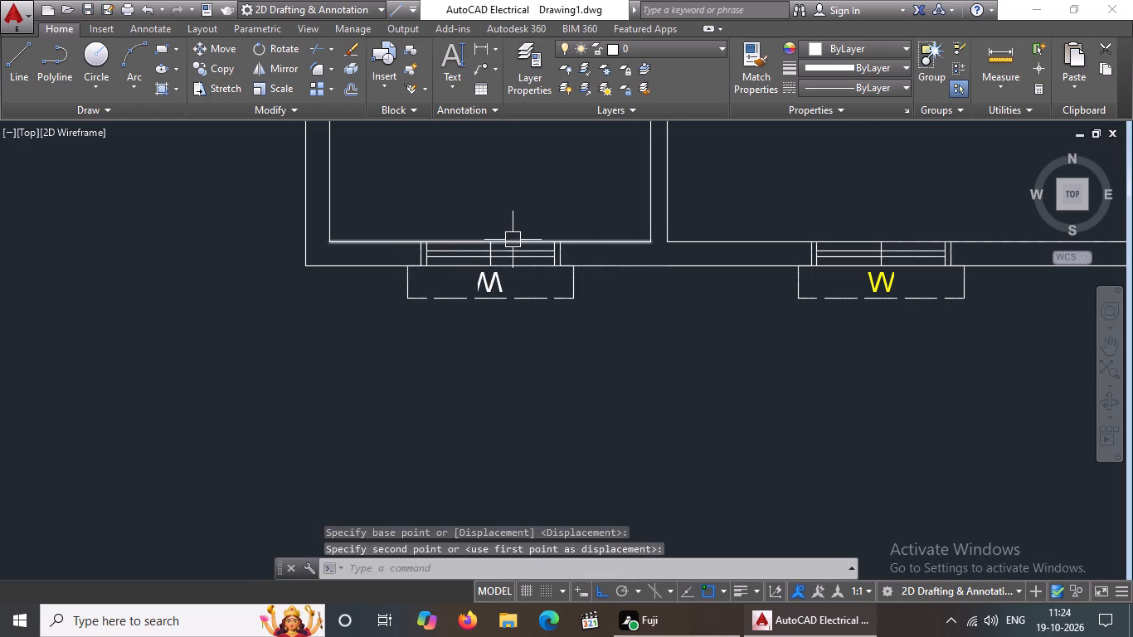
Draw a 9" line across the right plan's bottom wall from the midpoint of the lower BED ROOM's inner wall line.
scroll(513, 240, down, 4)
middle_drag(521, 204, 481, 328)
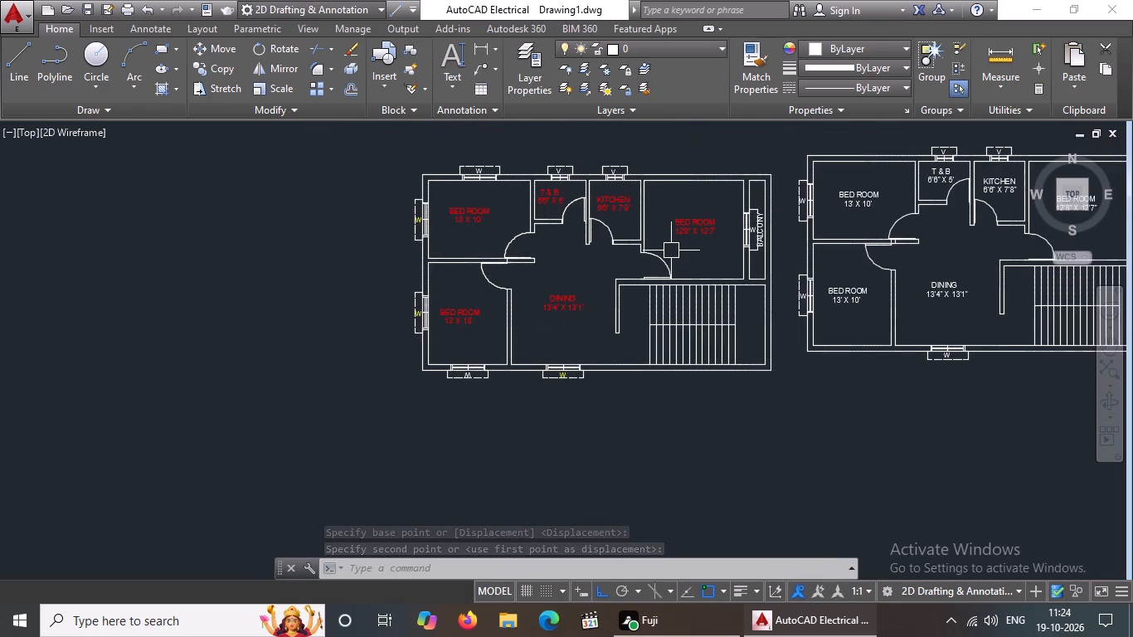
middle_drag(670, 249, 502, 293)
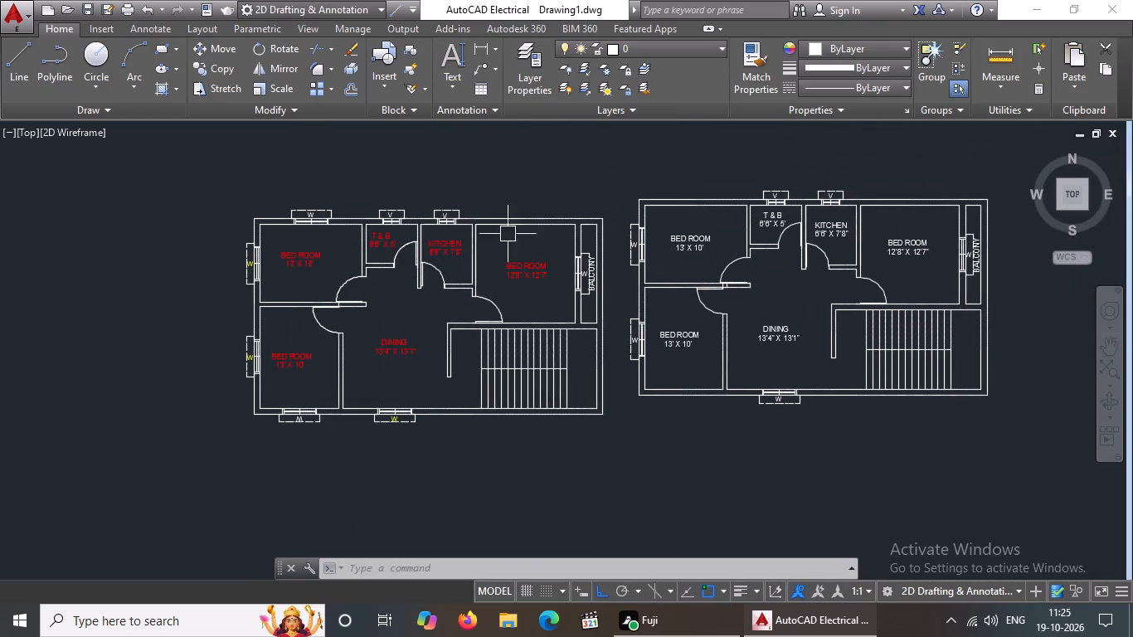
scroll(533, 225, up, 1)
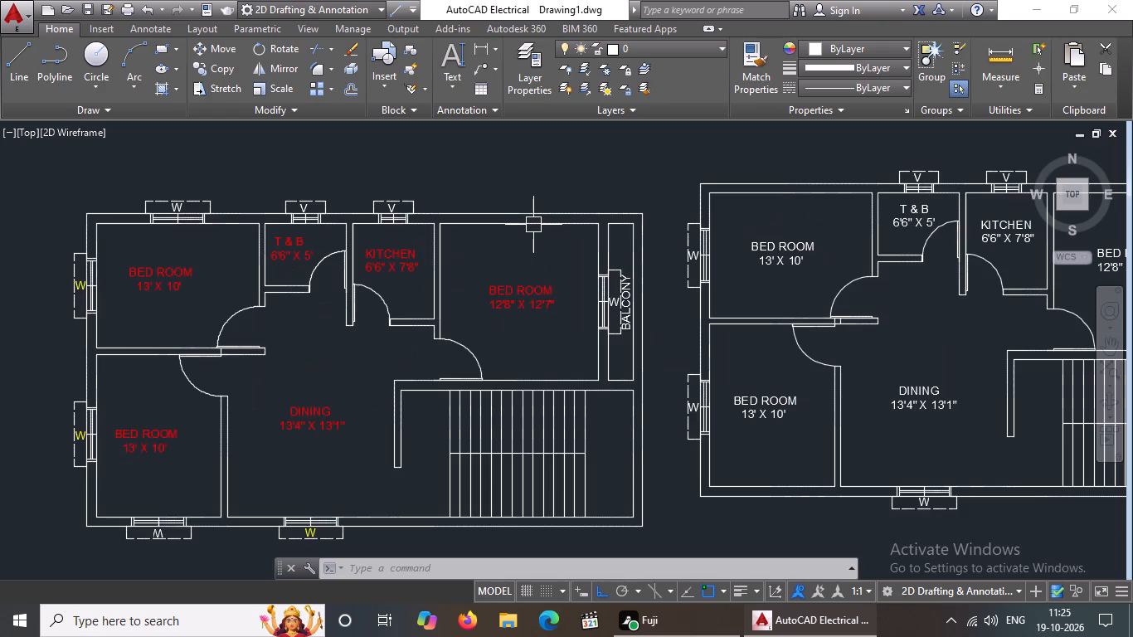
scroll(533, 225, down, 1)
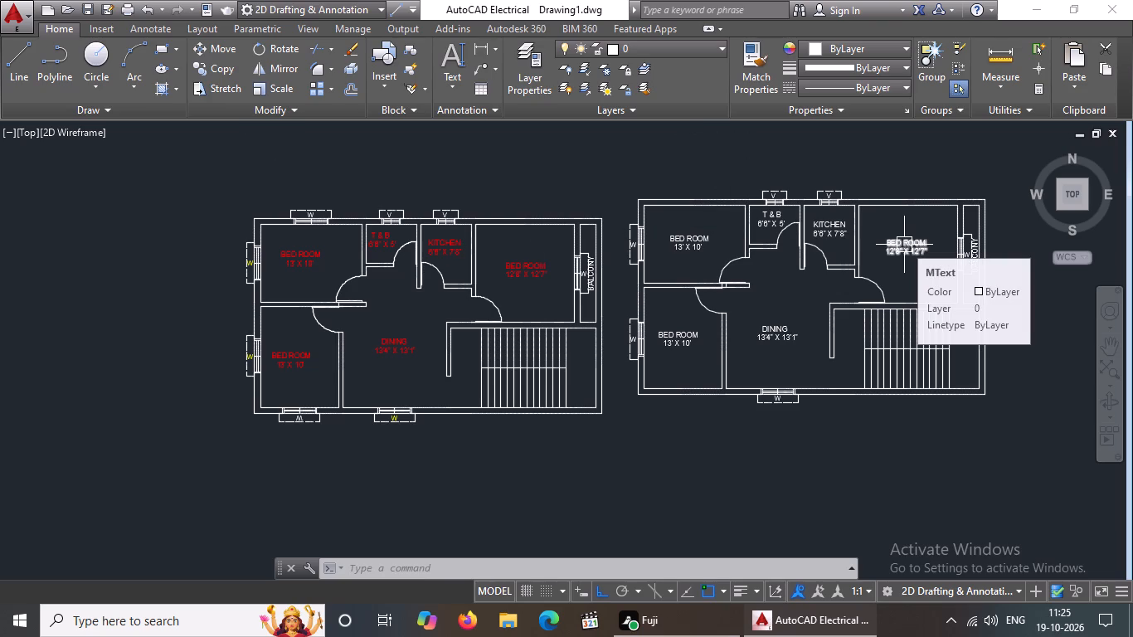
scroll(960, 214, up, 3)
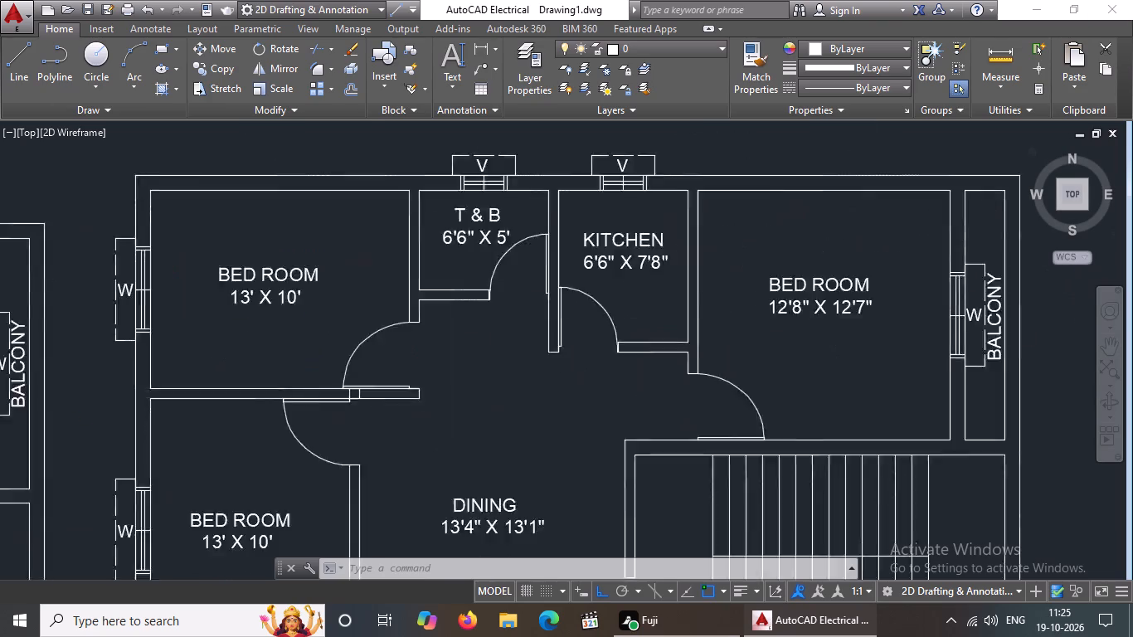
scroll(452, 216, down, 4)
click(16, 63)
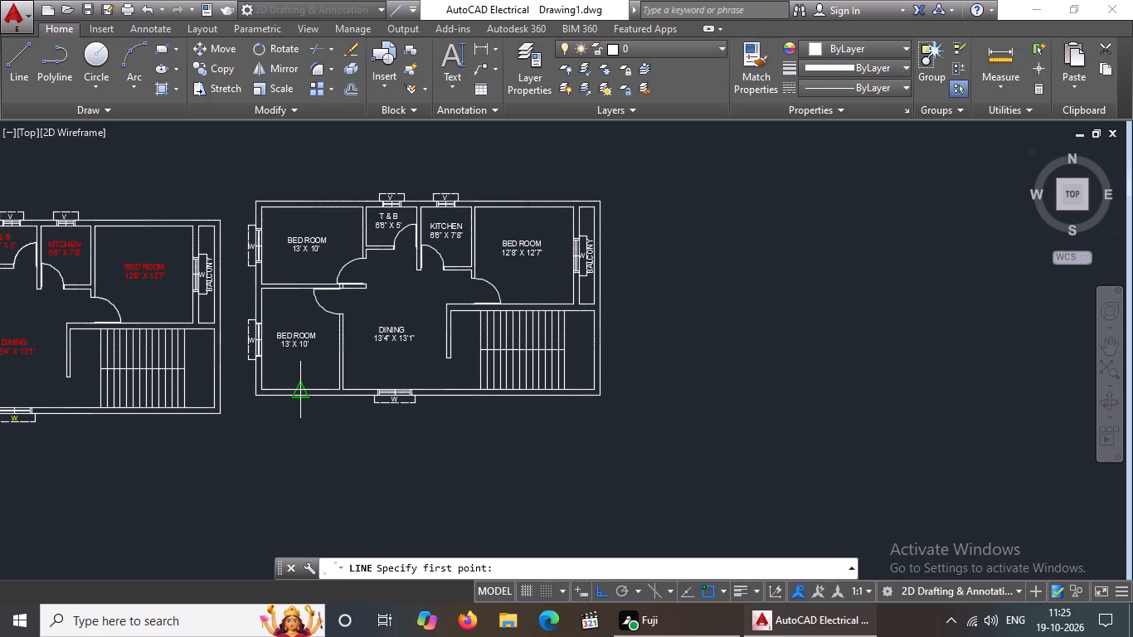
scroll(295, 391, up, 3)
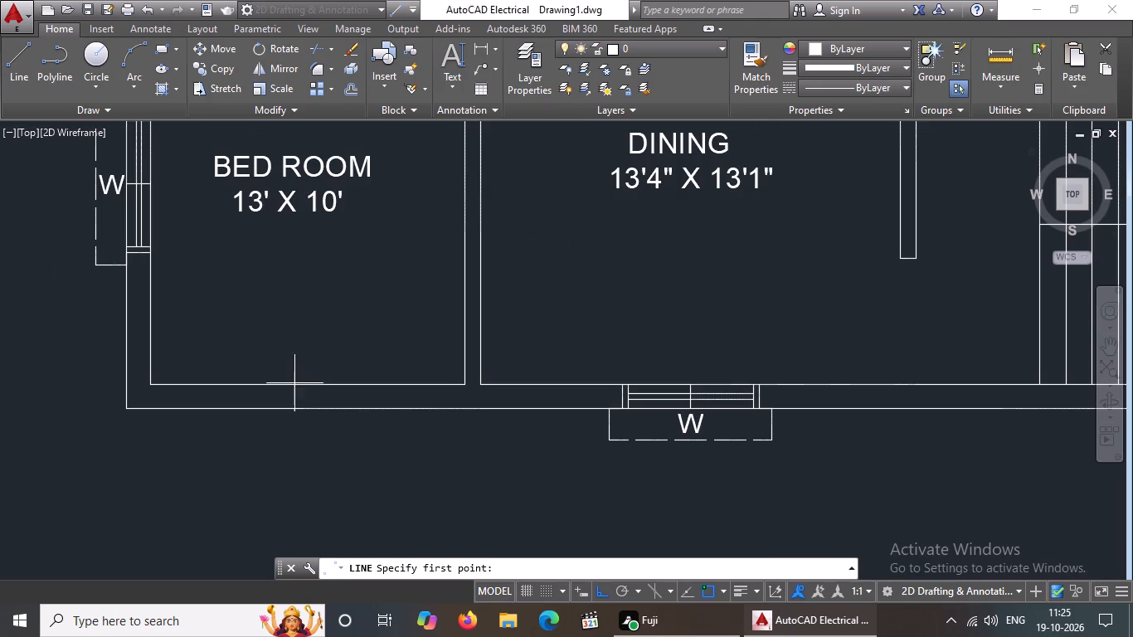
click(308, 382)
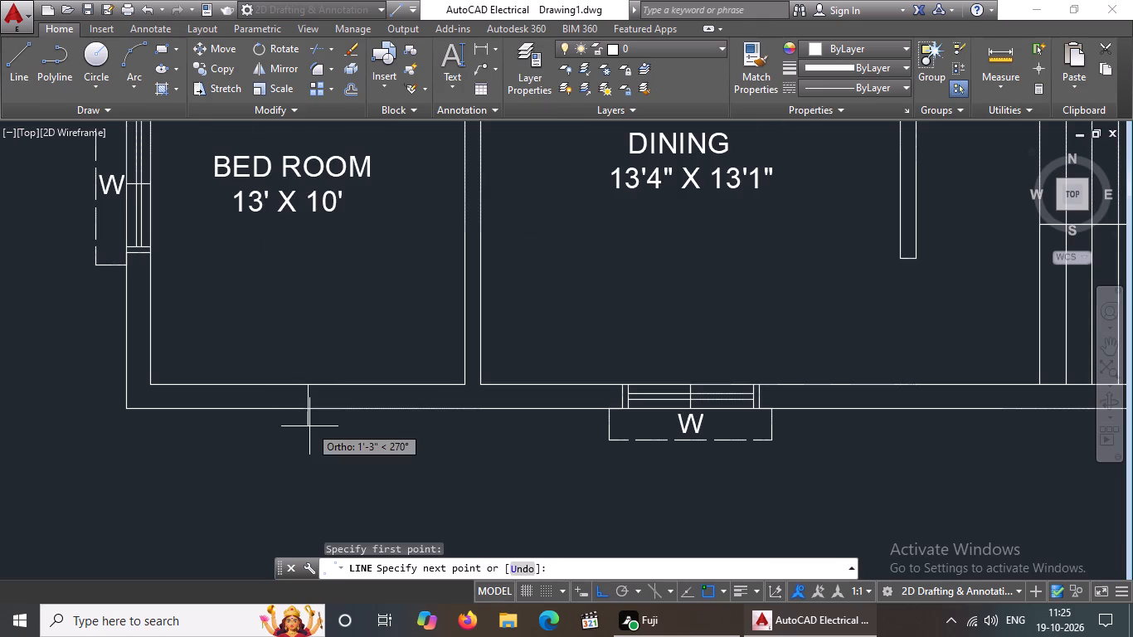
key(9)
key(shift+quotedbl)
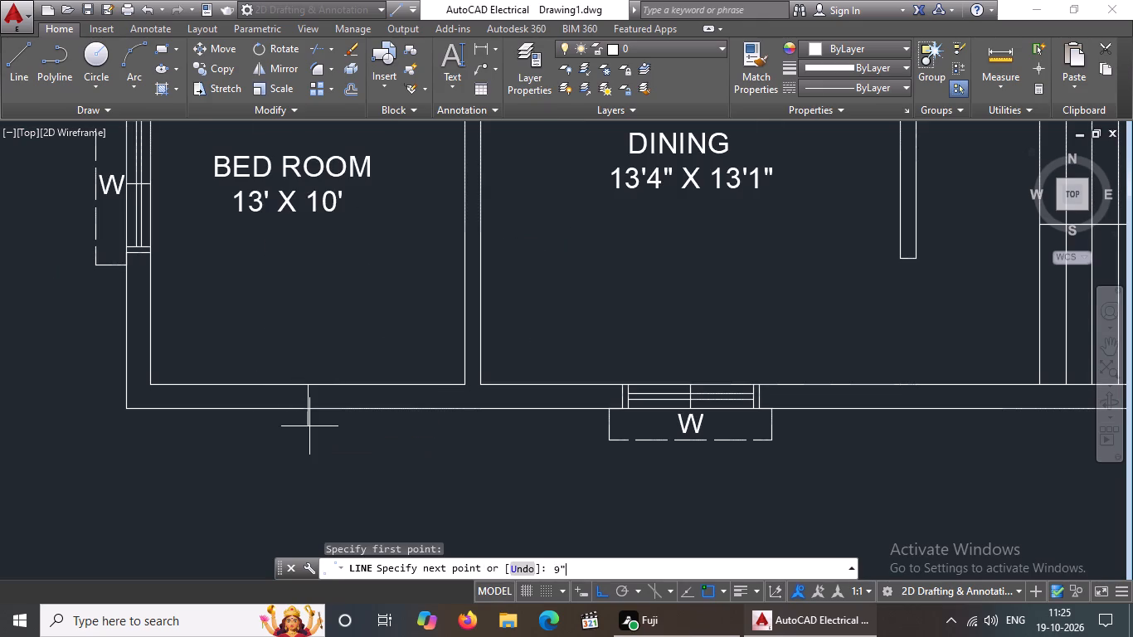
key(Return)
key(Return)
scroll(348, 392, down, 3)
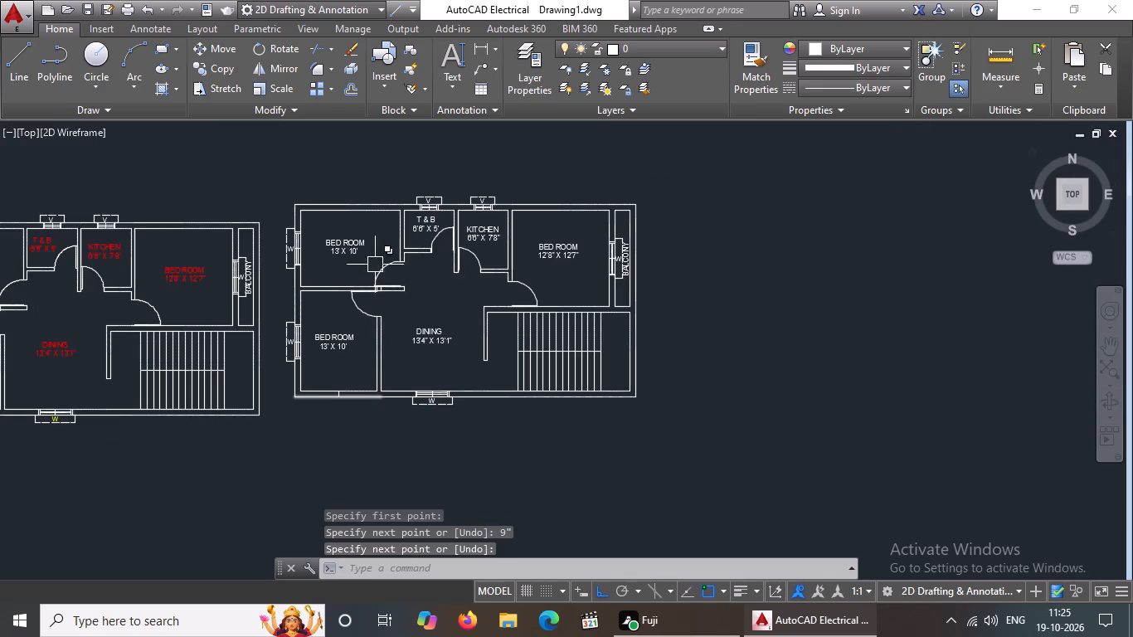
middle_drag(440, 373, 492, 421)
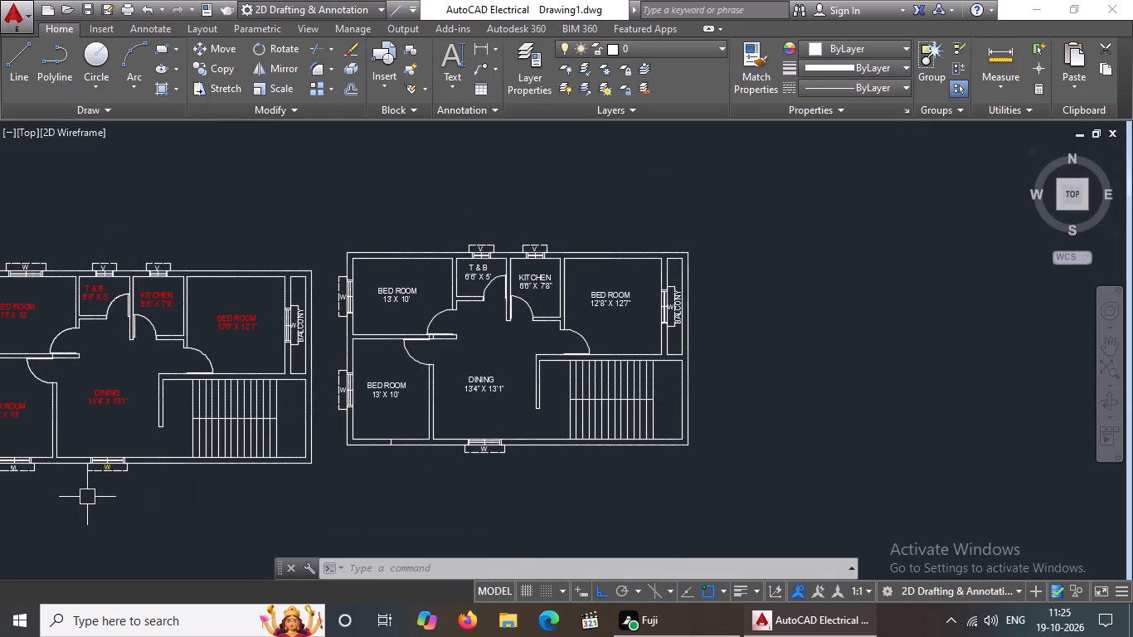
key(Escape)
Delete the upside-down W label from the window below the left plan's lower BED ROOM.
scroll(242, 338, up, 3)
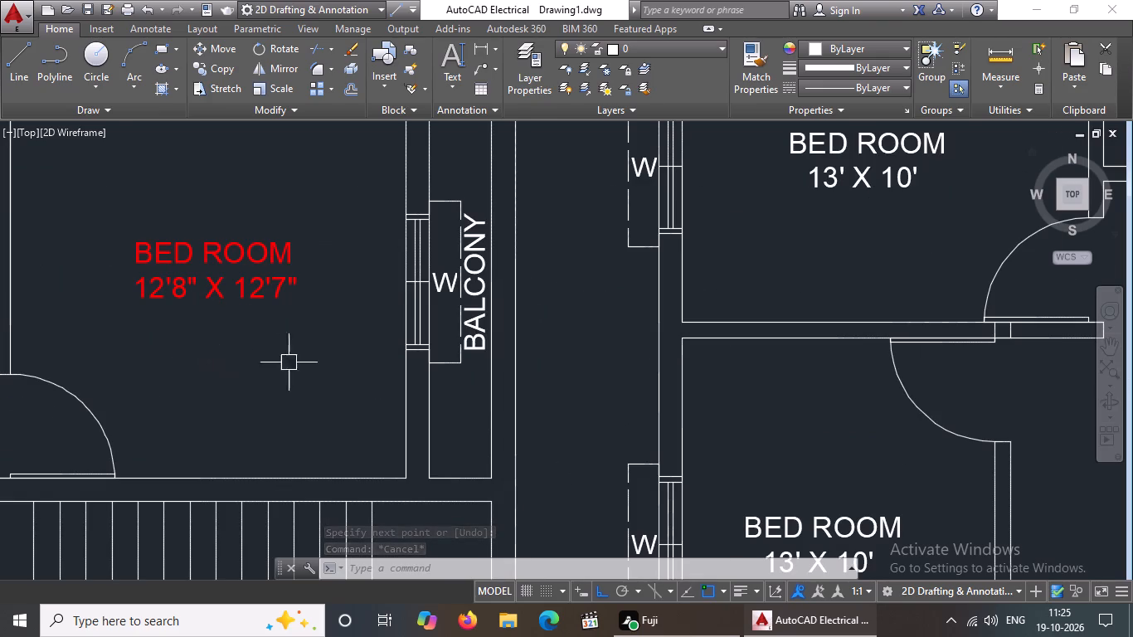
scroll(289, 362, down, 6)
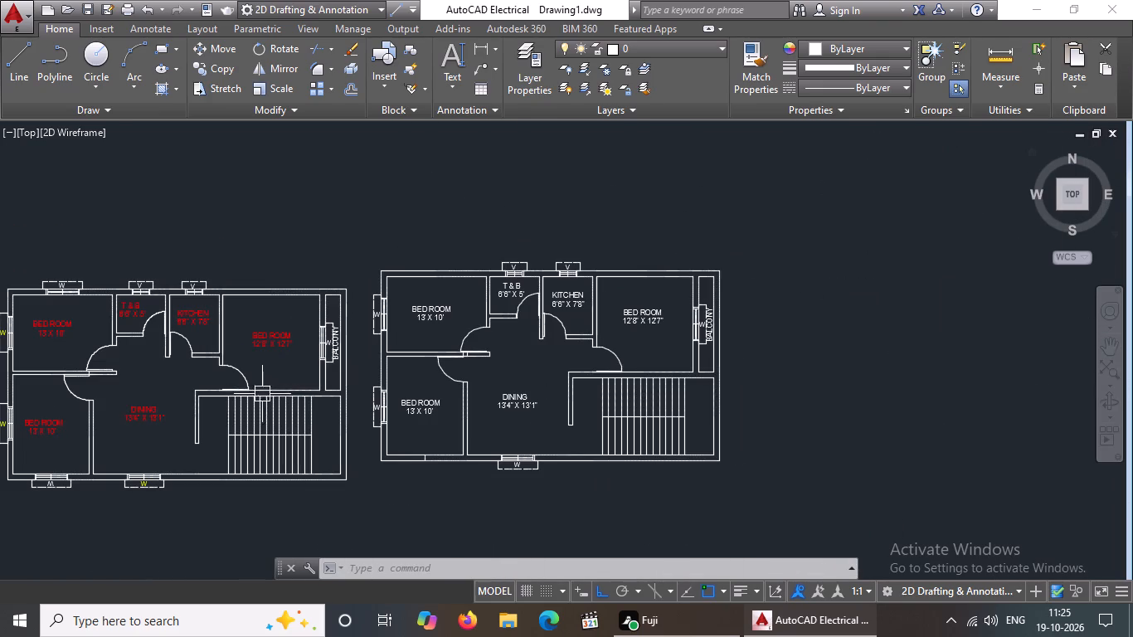
middle_drag(113, 457, 263, 482)
scroll(214, 518, up, 3)
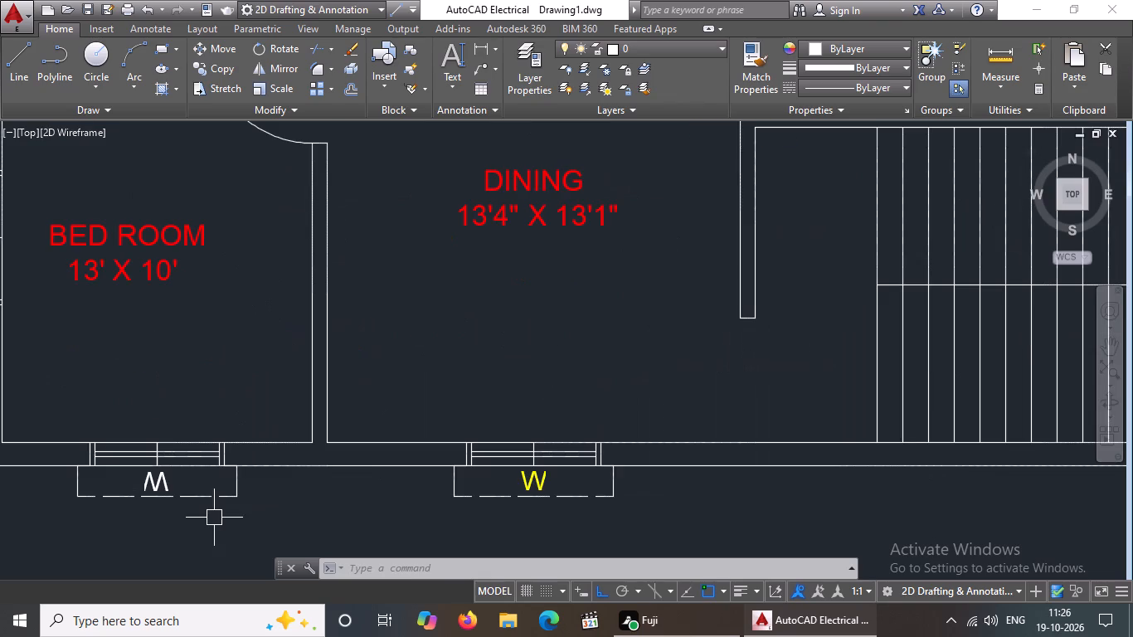
scroll(174, 518, up, 2)
click(119, 434)
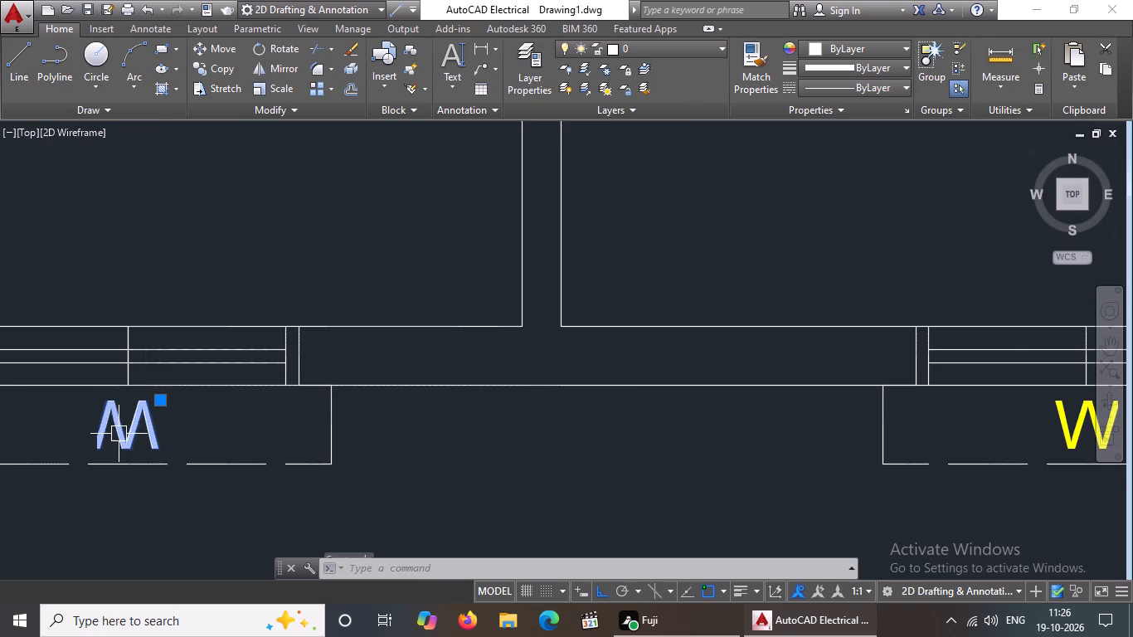
key(Delete)
Copy the yellow W label of the left plan's DINING window about 12'-2" left into the lower BED ROOM's bottom window outline.
scroll(200, 430, down, 2)
scroll(503, 439, up, 1)
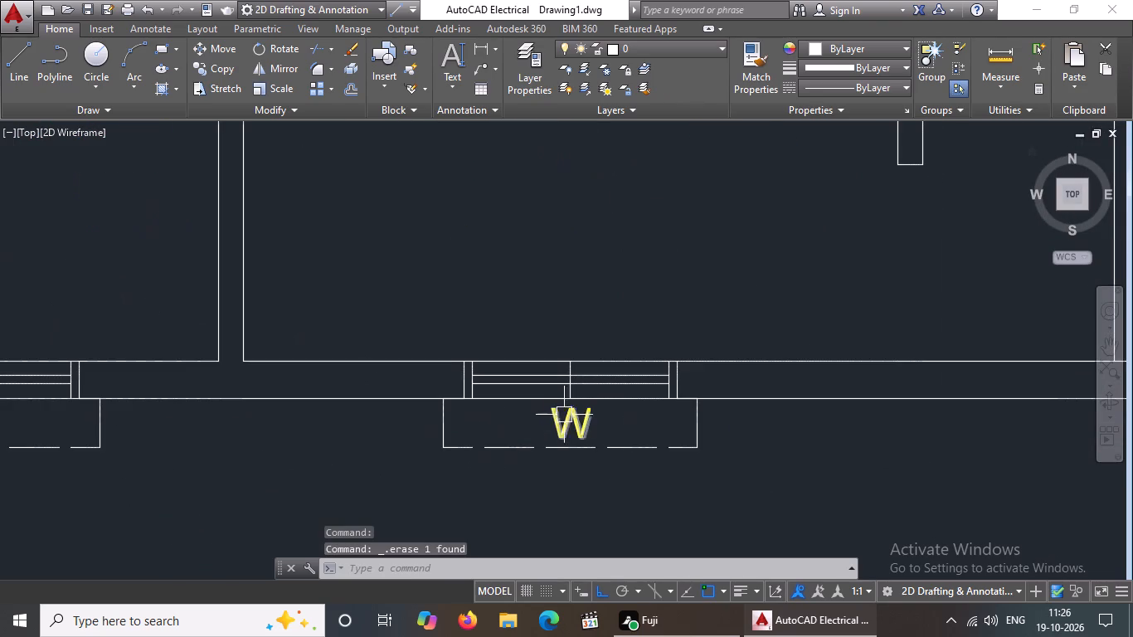
click(567, 414)
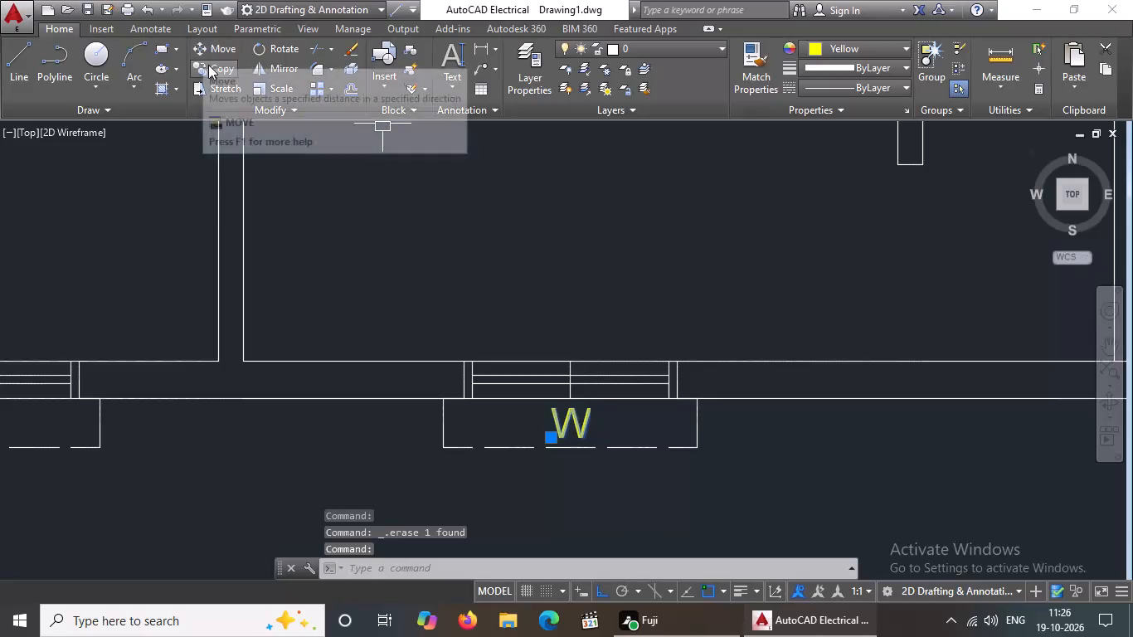
drag(208, 67, 211, 80)
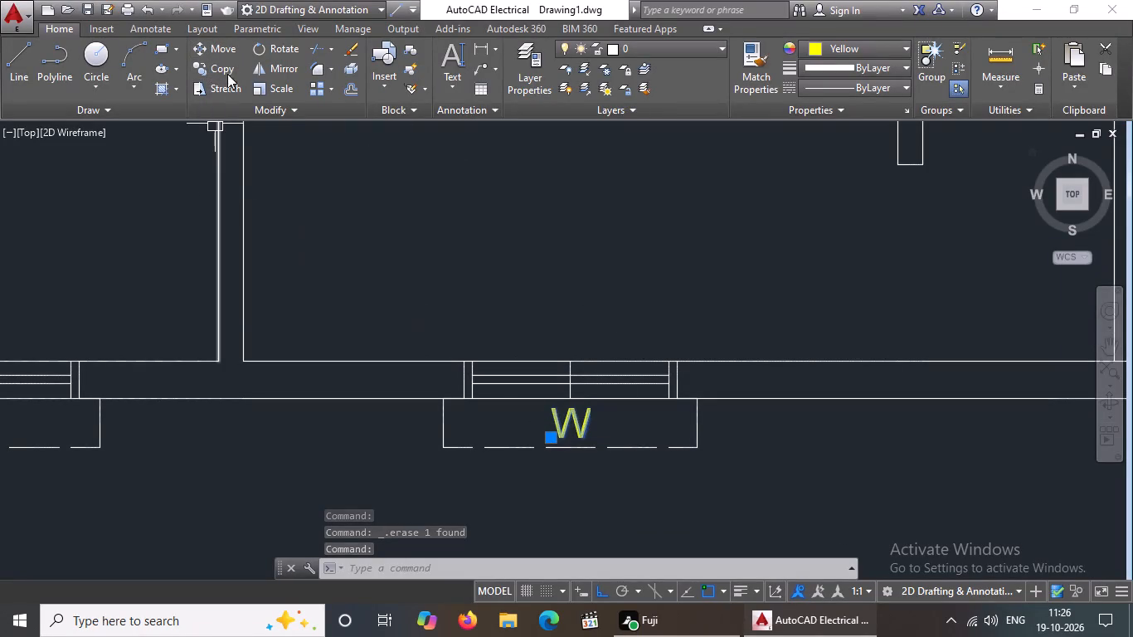
click(226, 61)
click(574, 412)
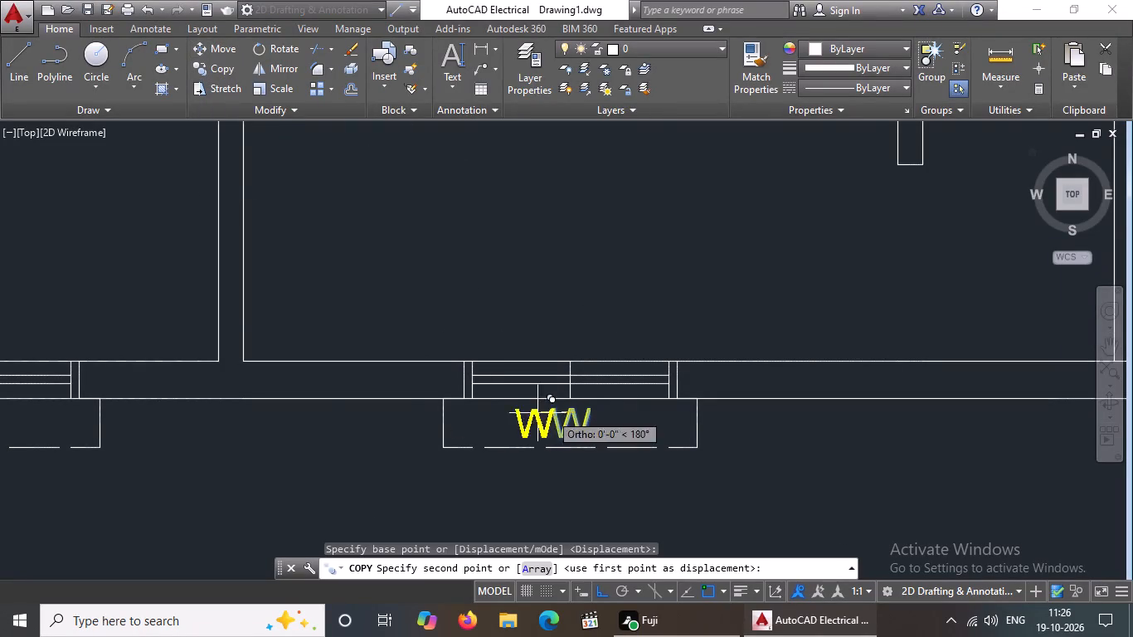
scroll(333, 412, down, 2)
scroll(193, 416, up, 2)
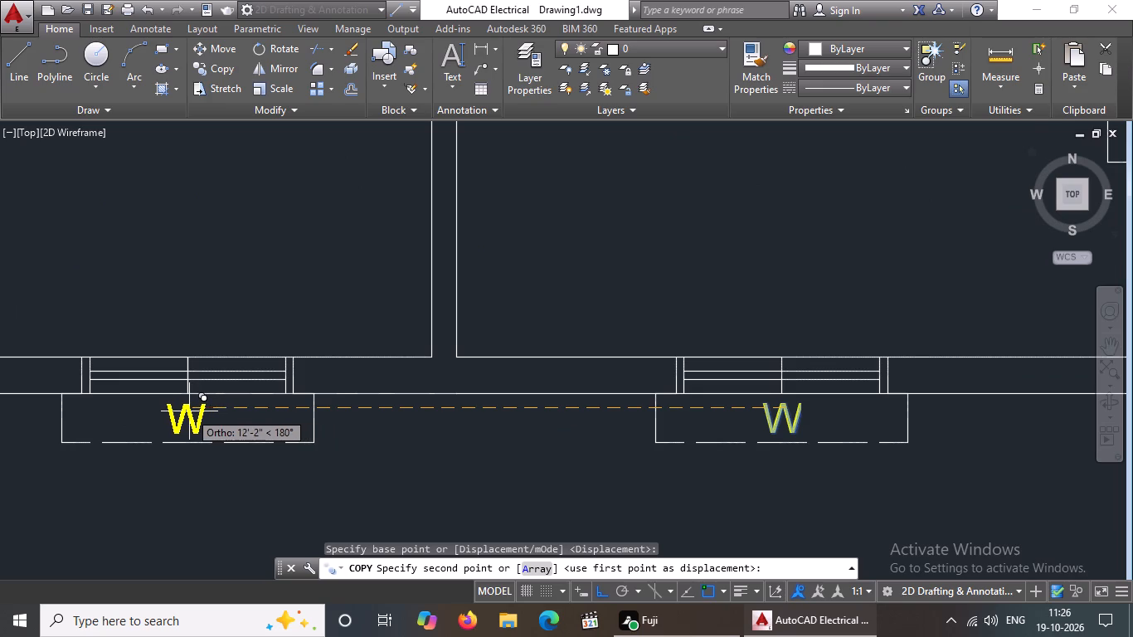
click(189, 411)
scroll(291, 406, down, 4)
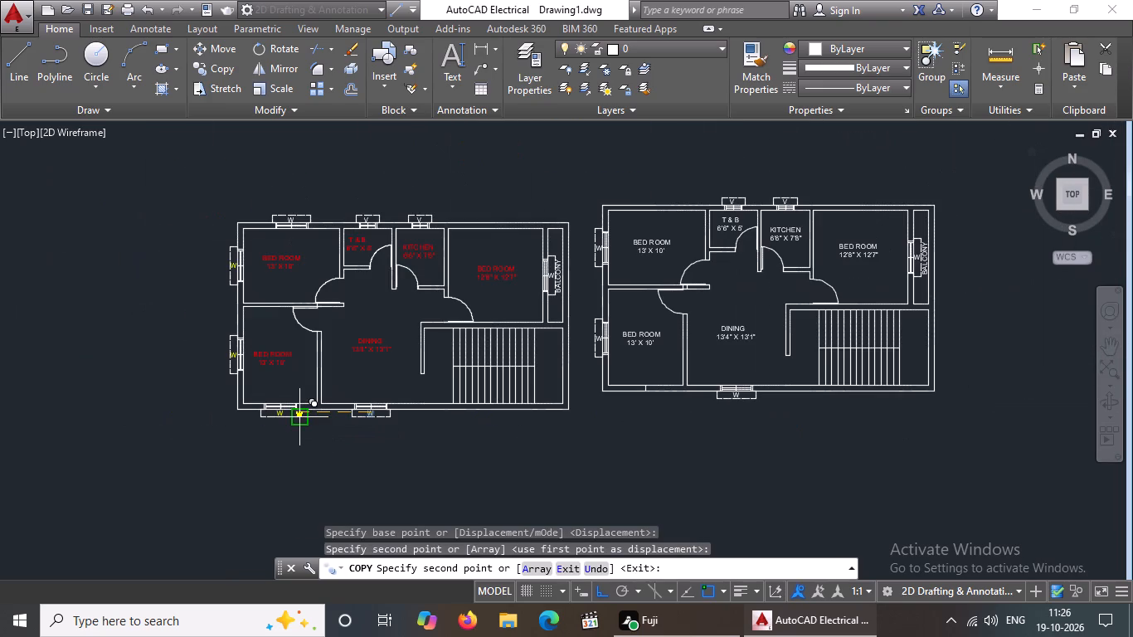
key(Escape)
Change the W label above the left plan's upper BED ROOM top window to yellow.
scroll(299, 419, up, 3)
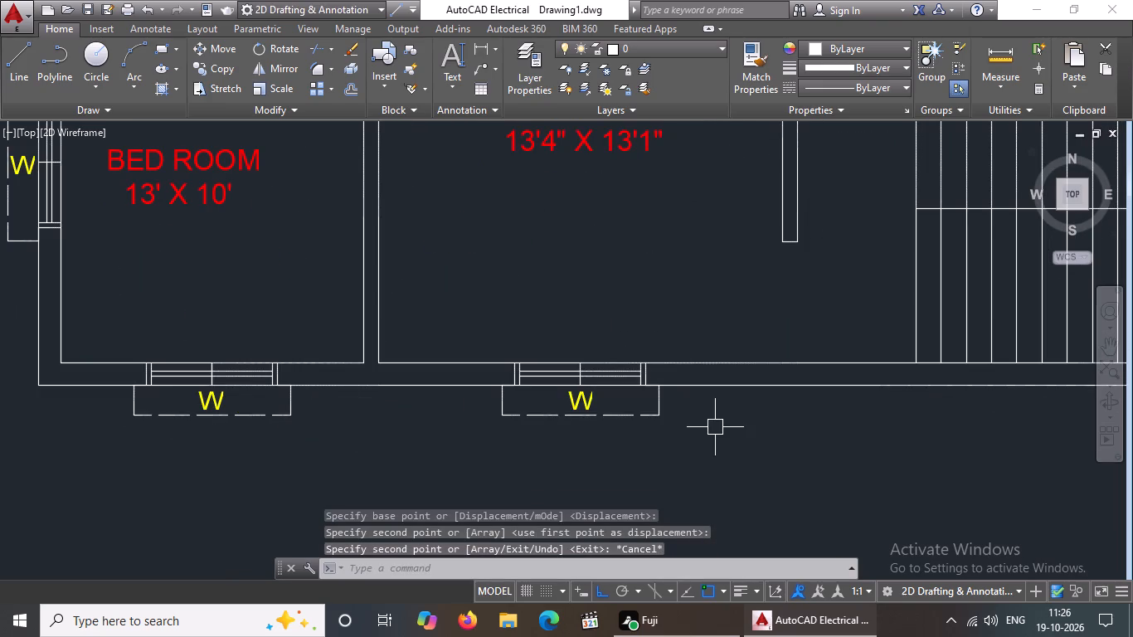
scroll(236, 418, down, 1)
middle_drag(251, 384, 254, 563)
middle_drag(298, 420, 304, 552)
scroll(276, 197, up, 3)
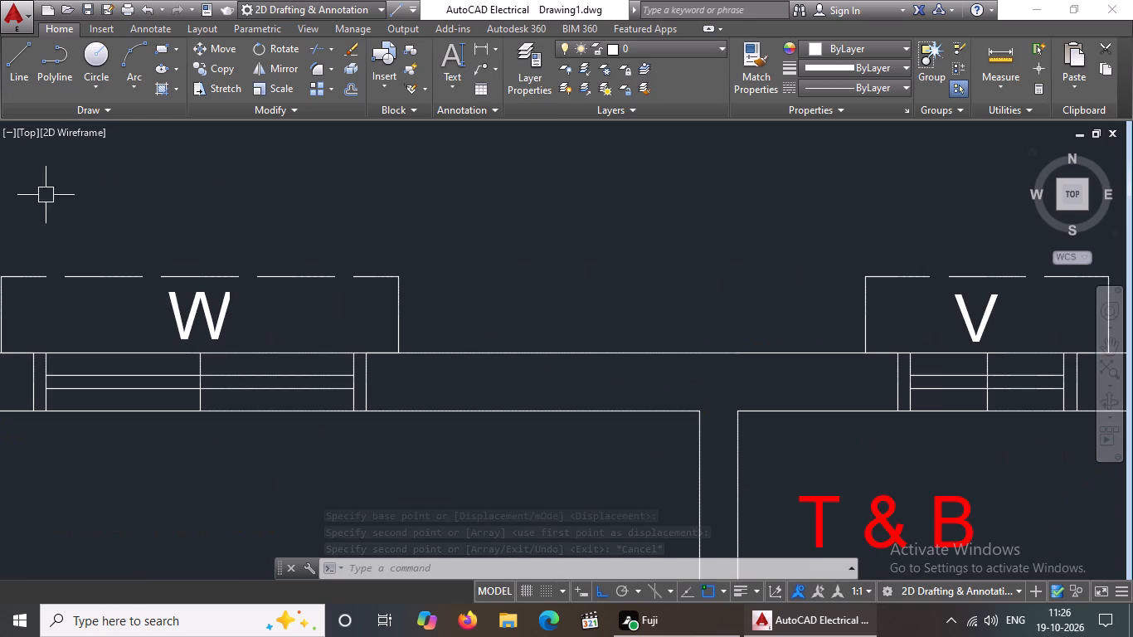
click(191, 309)
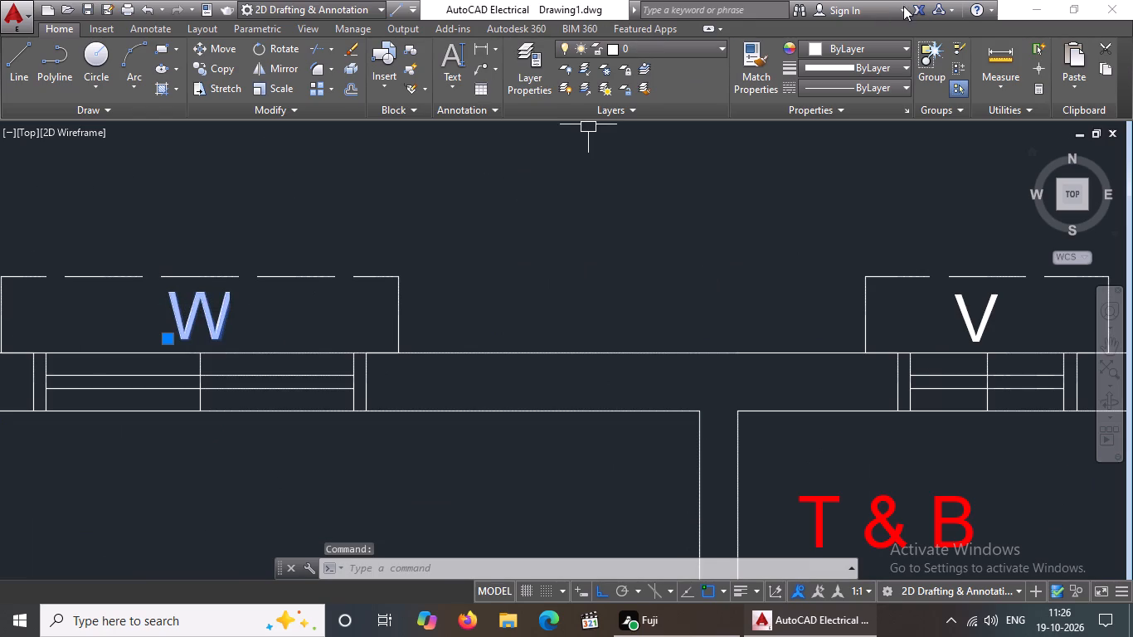
click(873, 42)
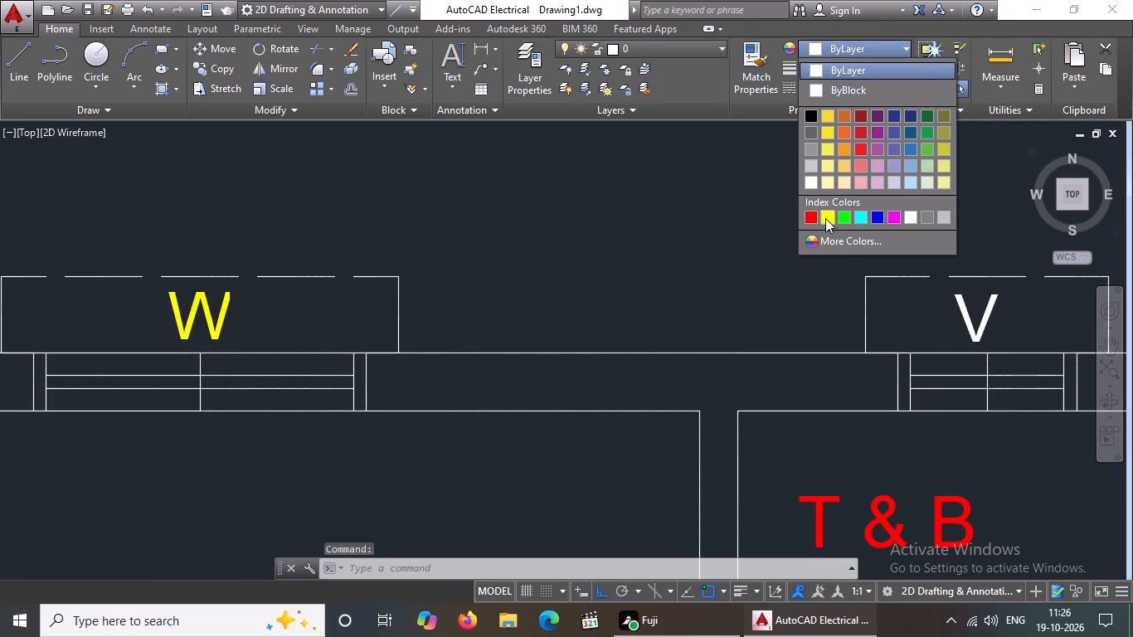
click(825, 218)
key(Escape)
Change the V label above the left plan's T & B to yellow.
scroll(648, 315, down, 3)
scroll(785, 325, up, 3)
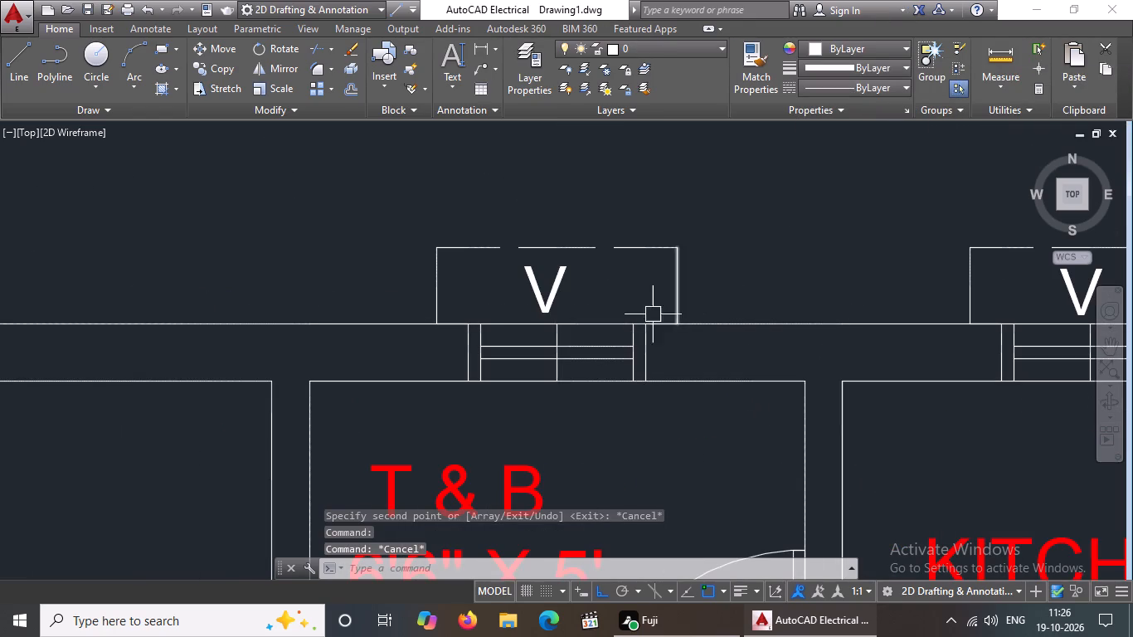
click(549, 293)
drag(870, 39, 870, 48)
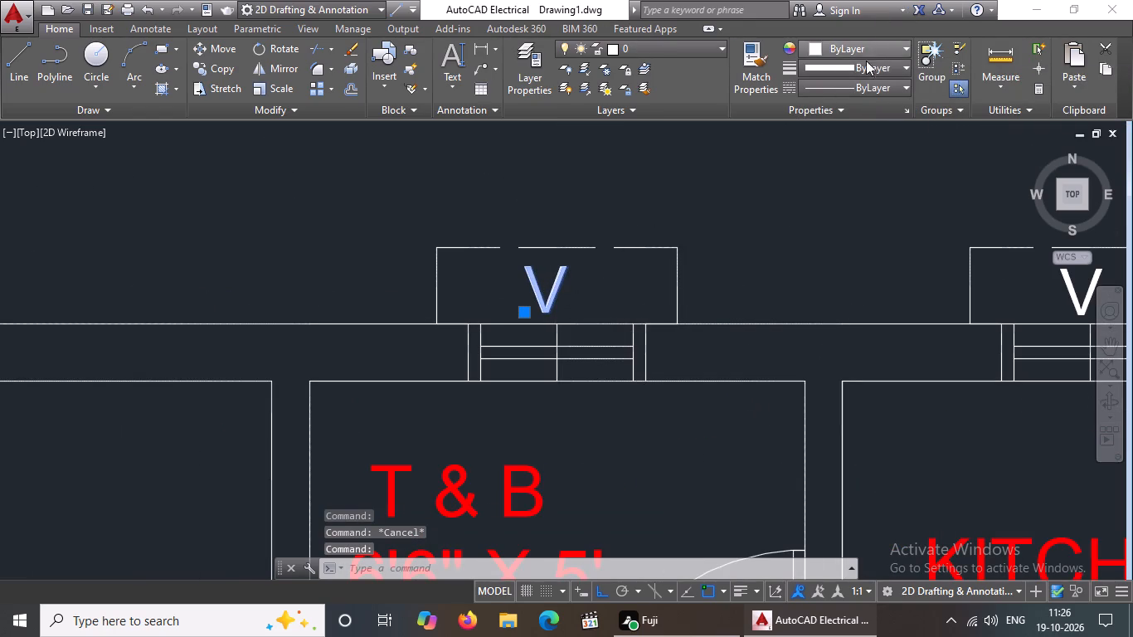
click(856, 45)
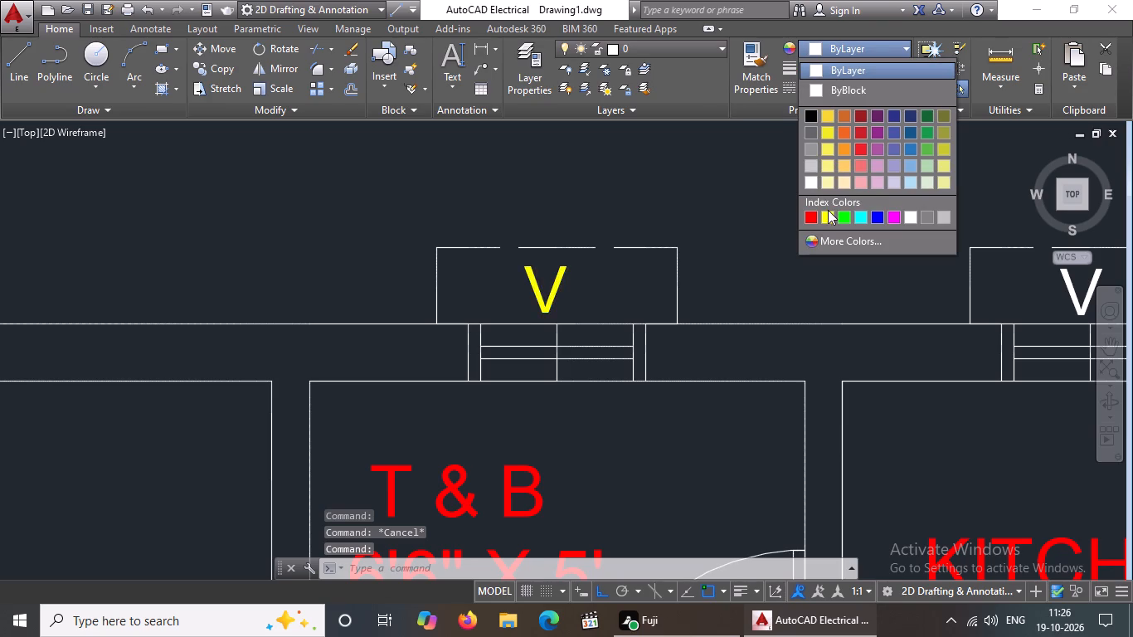
click(828, 210)
key(Escape)
Change the V label above the left plan's KITCHEN to yellow.
scroll(743, 306, down, 3)
scroll(875, 293, up, 3)
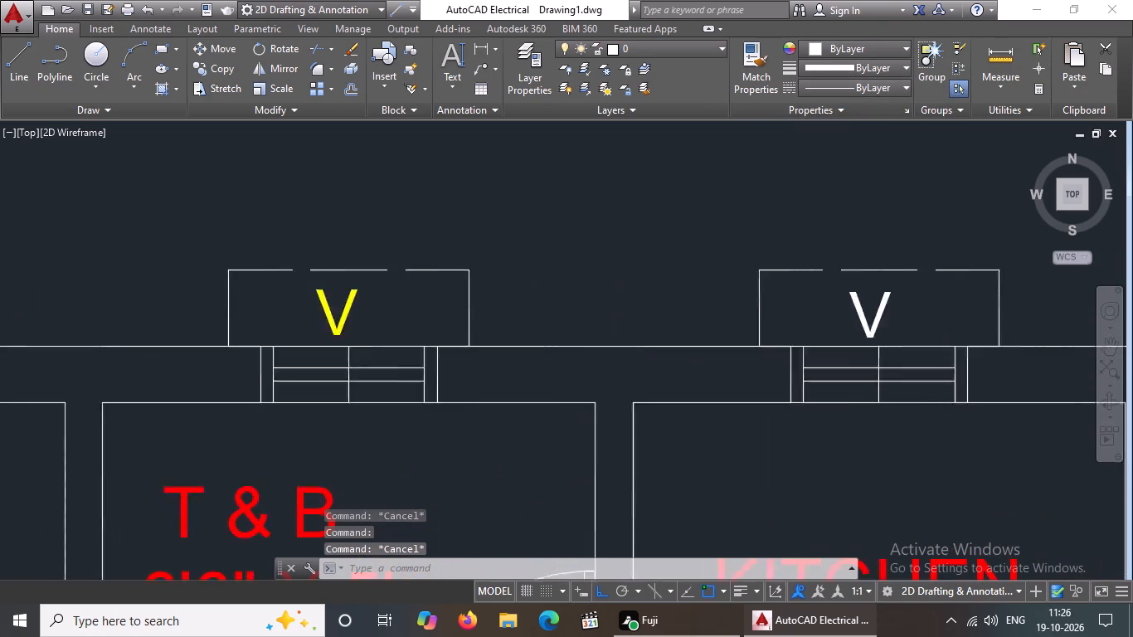
click(853, 310)
click(901, 46)
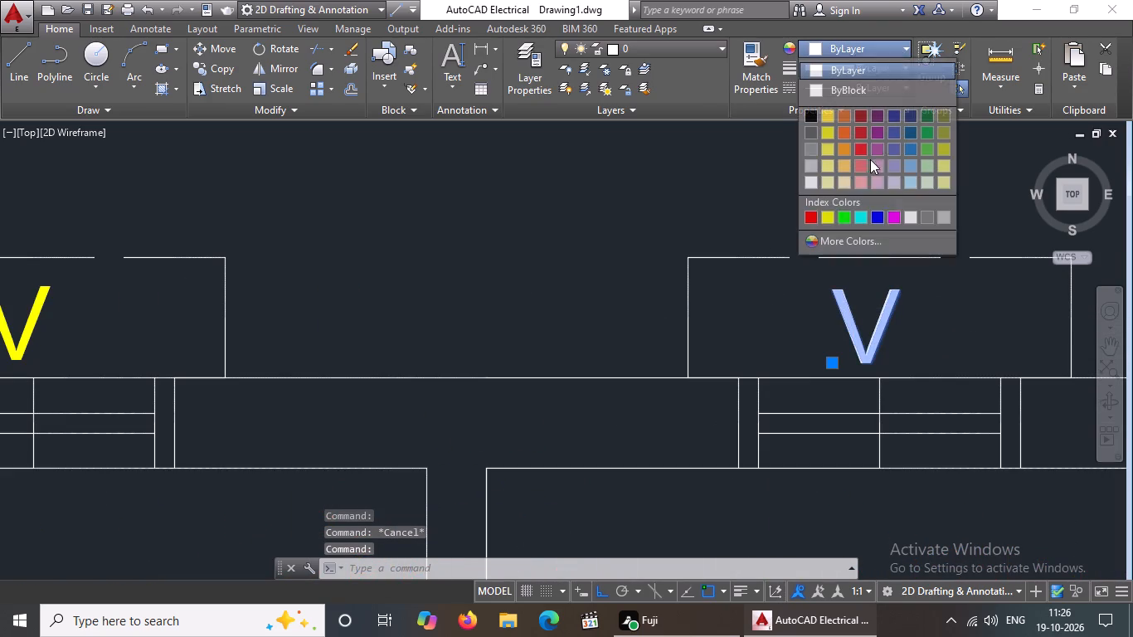
click(826, 215)
key(Escape)
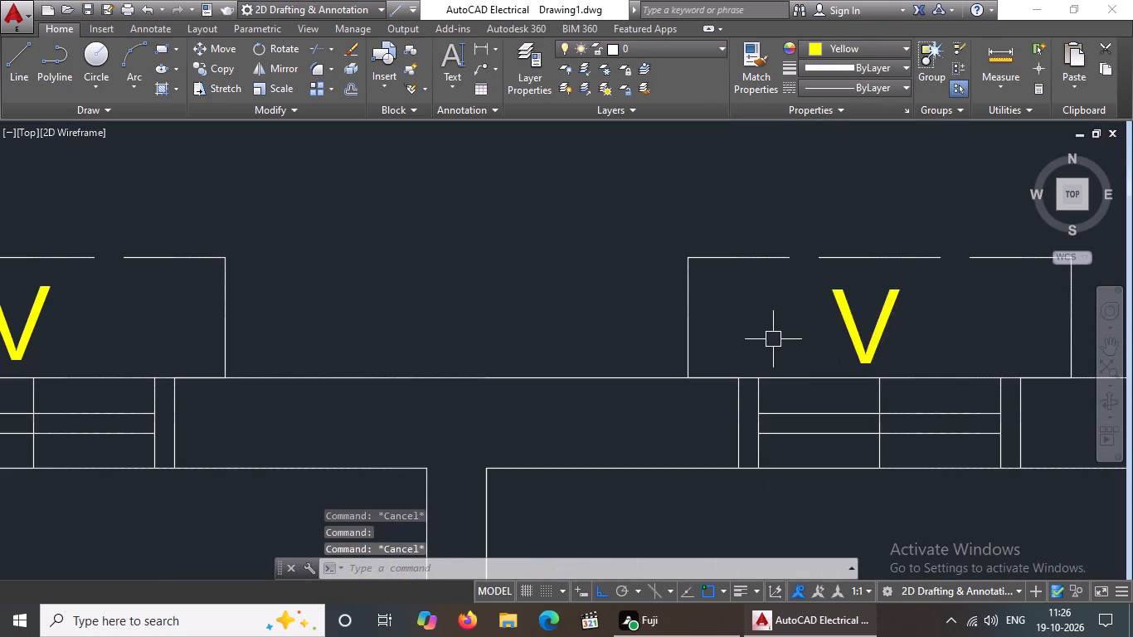
Change the W label of the window between the left plan's 12'8" X 12'7" BED ROOM and the balcony to yellow.
scroll(782, 310, down, 5)
scroll(1028, 421, up, 3)
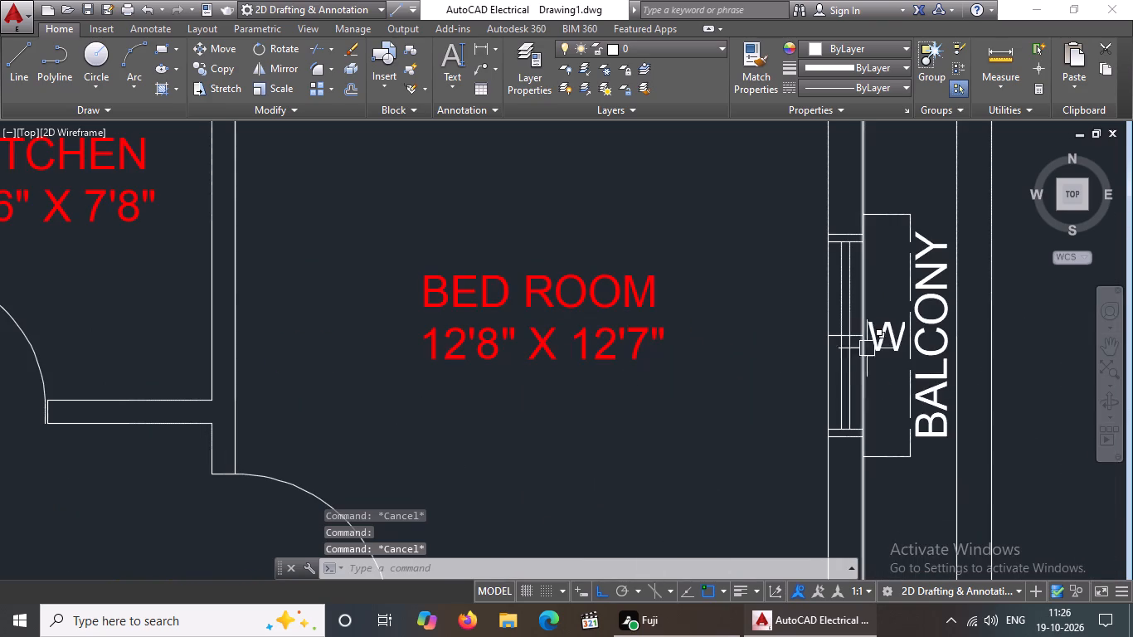
click(873, 331)
click(864, 52)
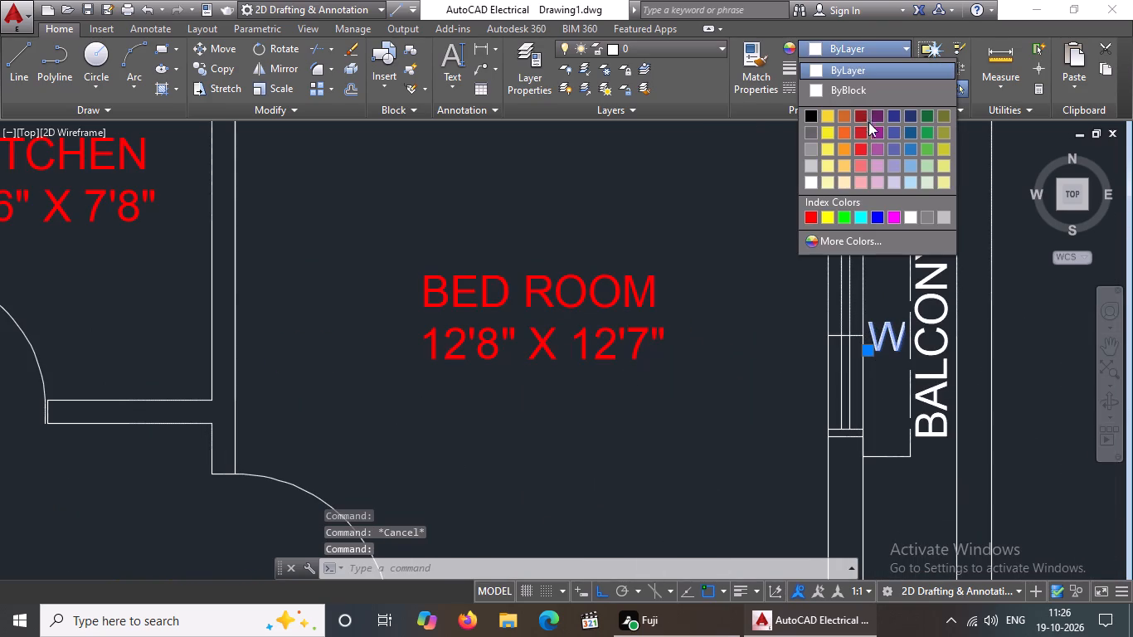
click(830, 210)
scroll(768, 285, down, 2)
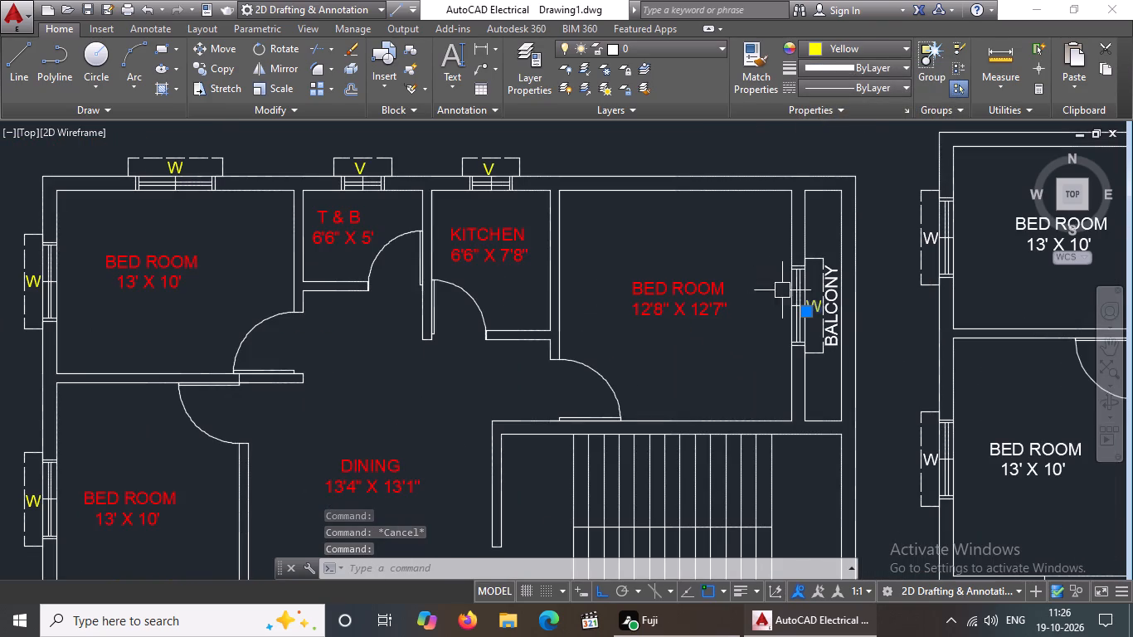
scroll(815, 319, down, 3)
scroll(806, 400, up, 2)
key(Escape)
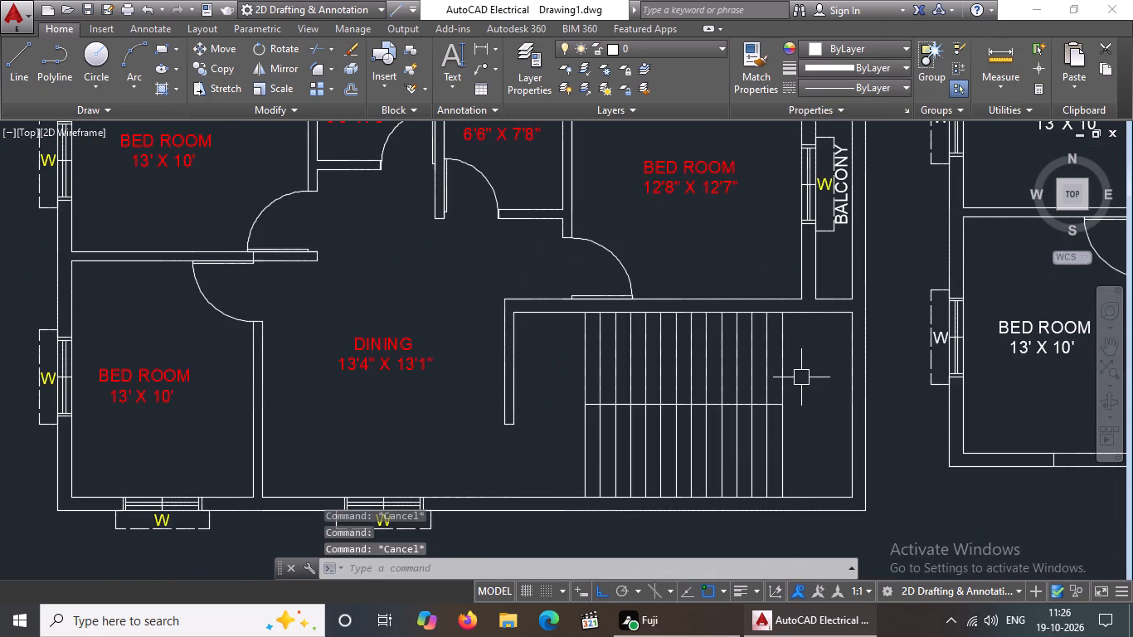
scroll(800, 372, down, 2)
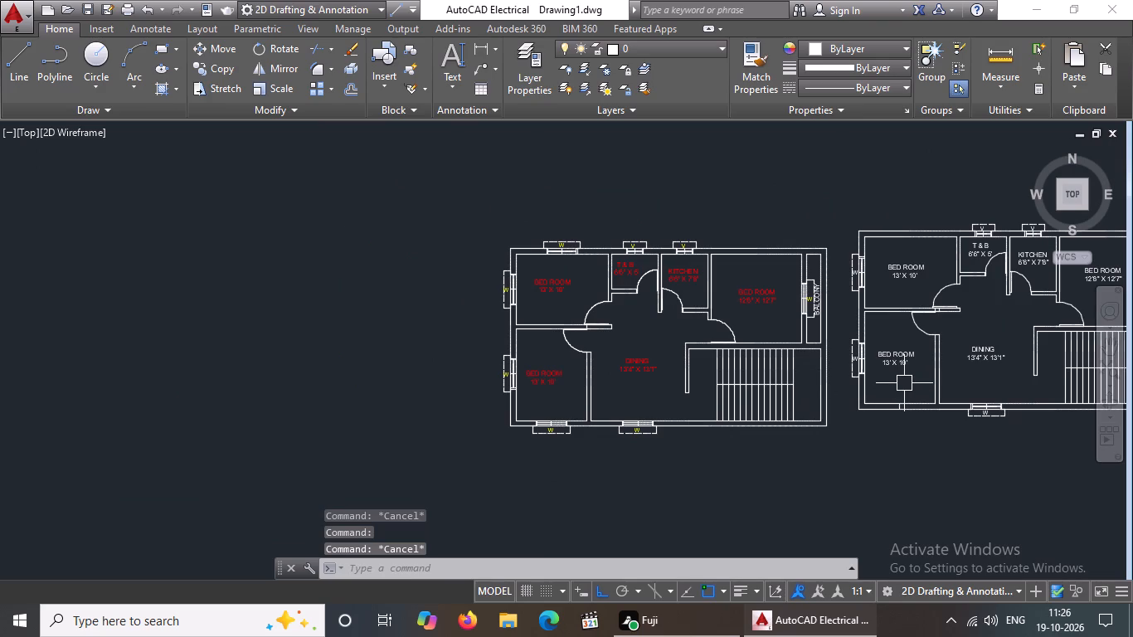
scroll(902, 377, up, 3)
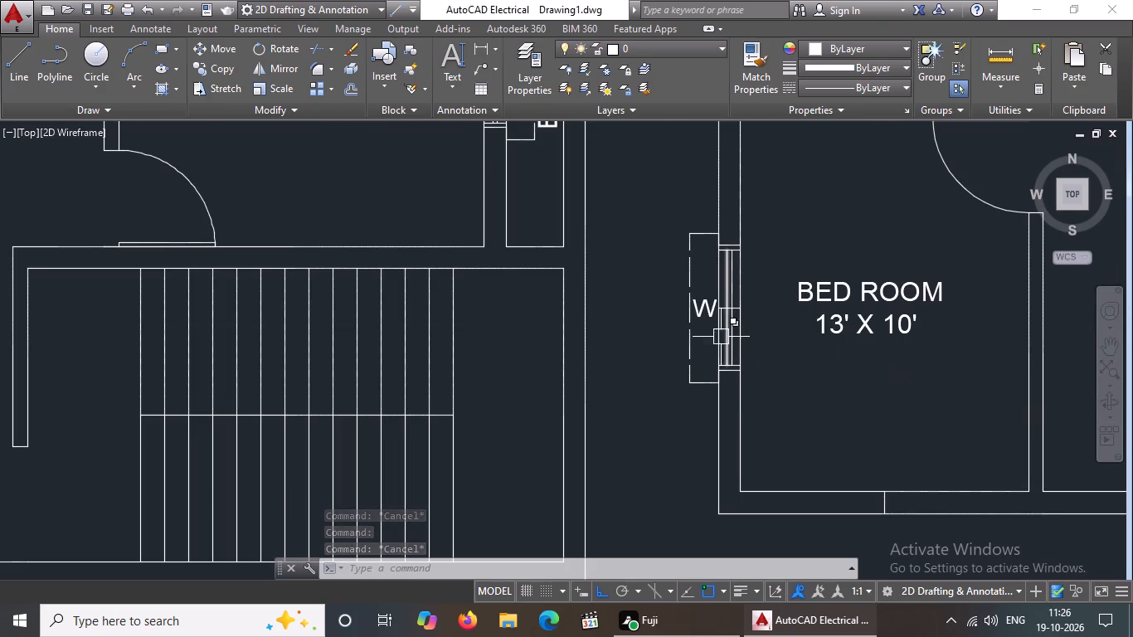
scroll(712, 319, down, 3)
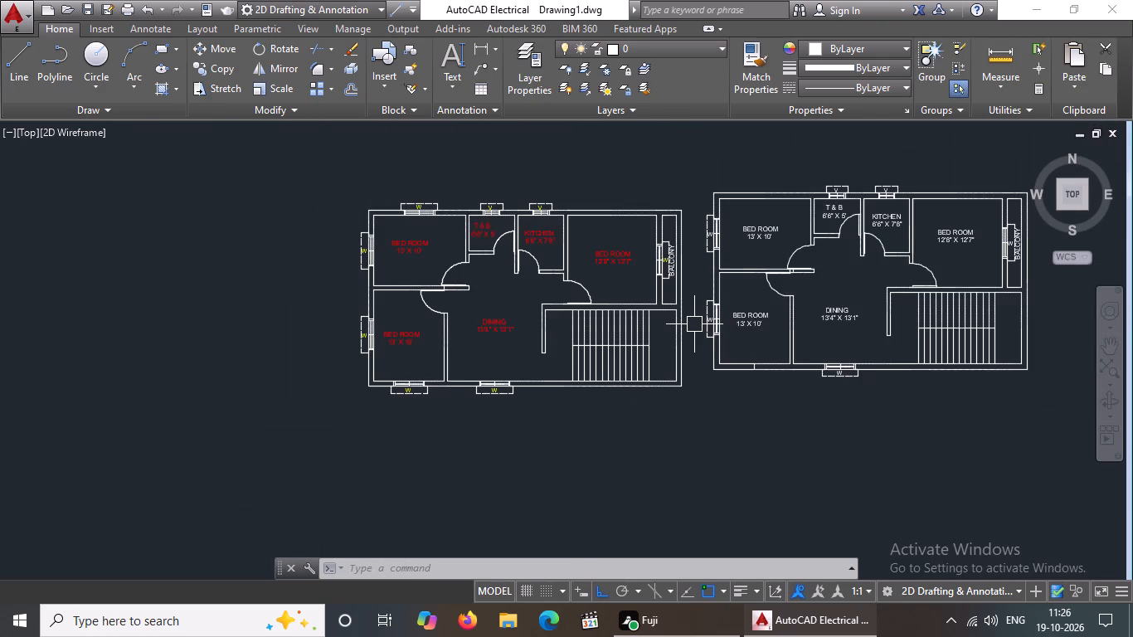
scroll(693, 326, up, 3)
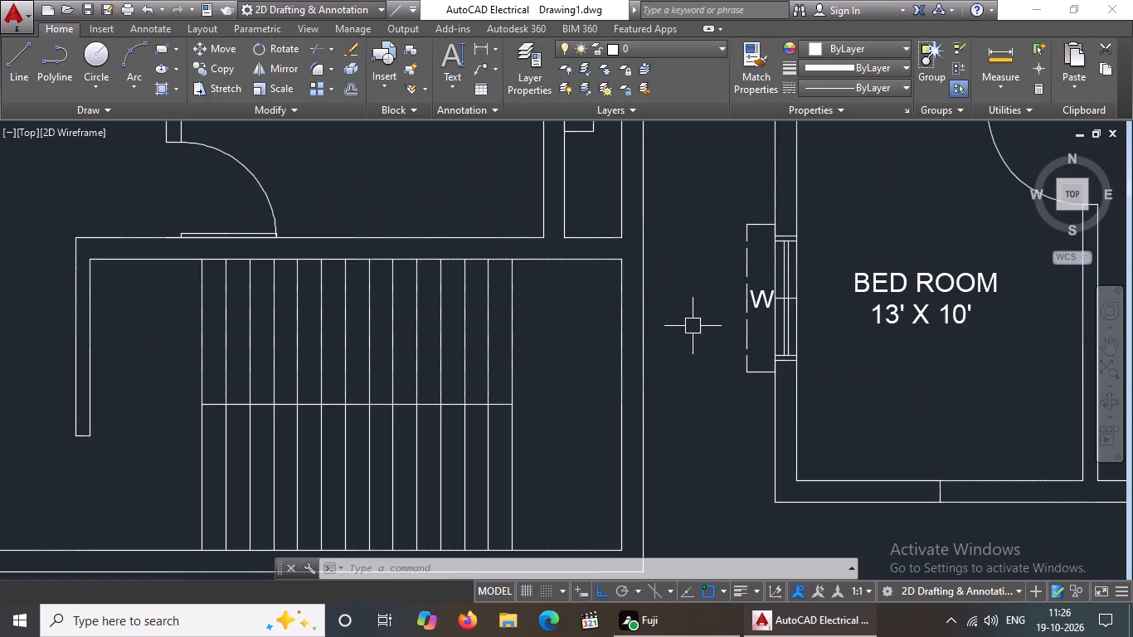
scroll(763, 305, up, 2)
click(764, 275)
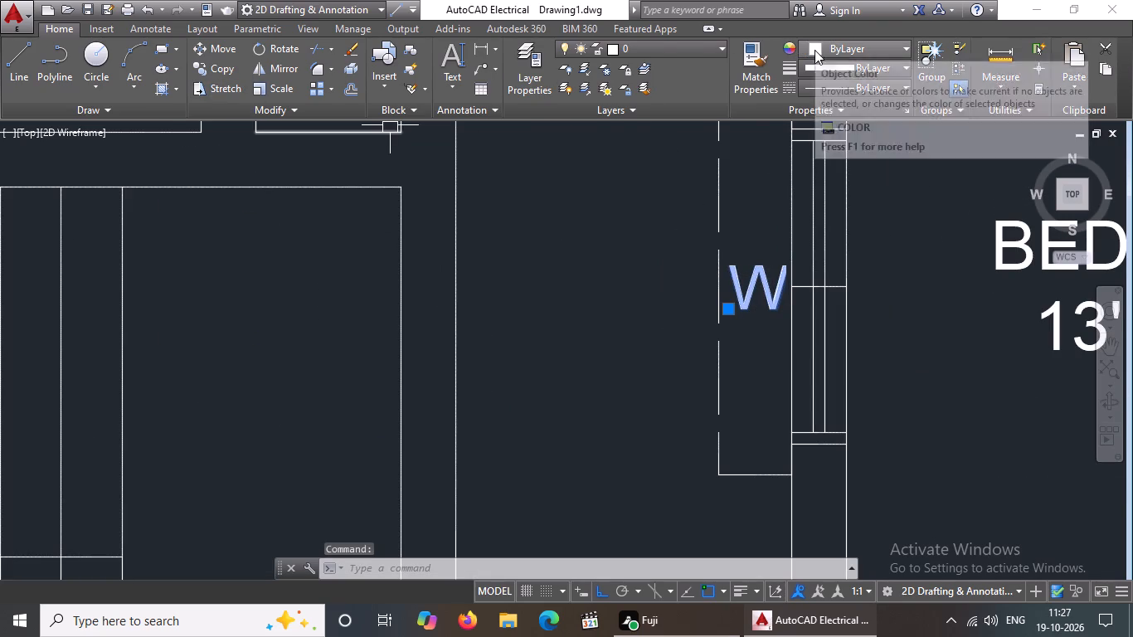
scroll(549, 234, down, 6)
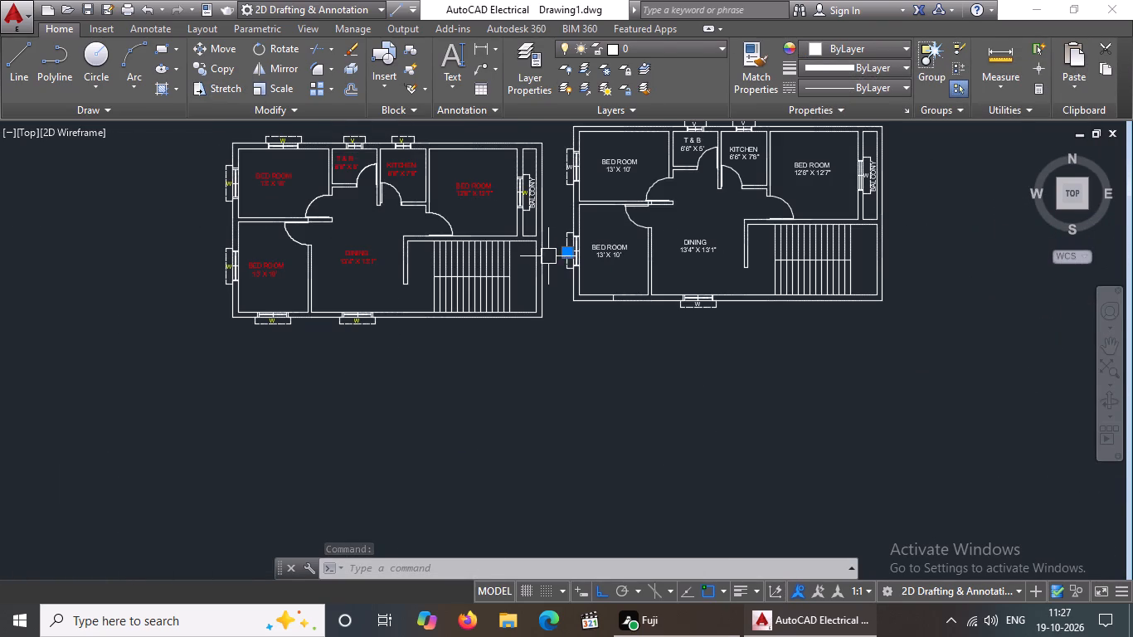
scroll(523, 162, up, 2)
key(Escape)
Change the left plan's BALCONY label to red.
scroll(535, 246, up, 2)
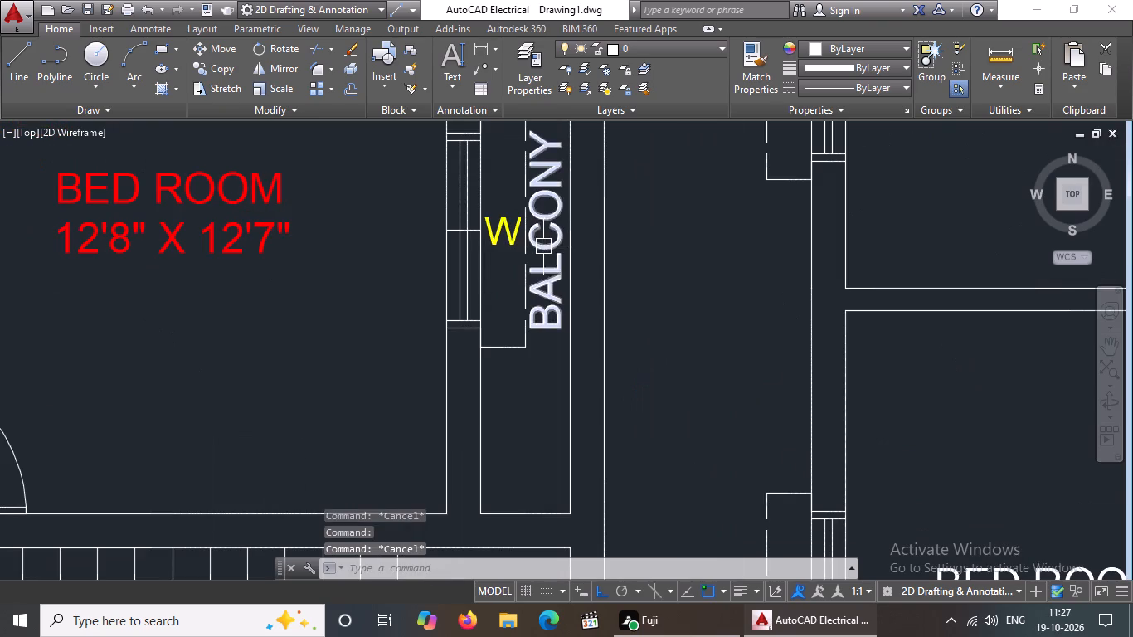
click(544, 246)
click(846, 46)
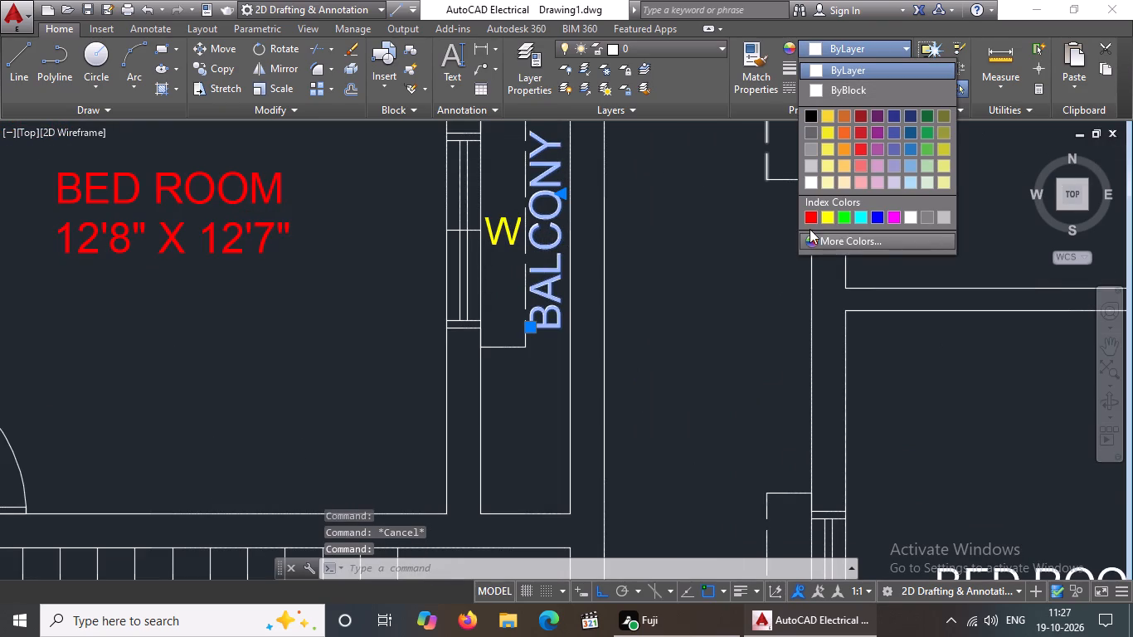
click(812, 210)
scroll(696, 252, down, 5)
key(Escape)
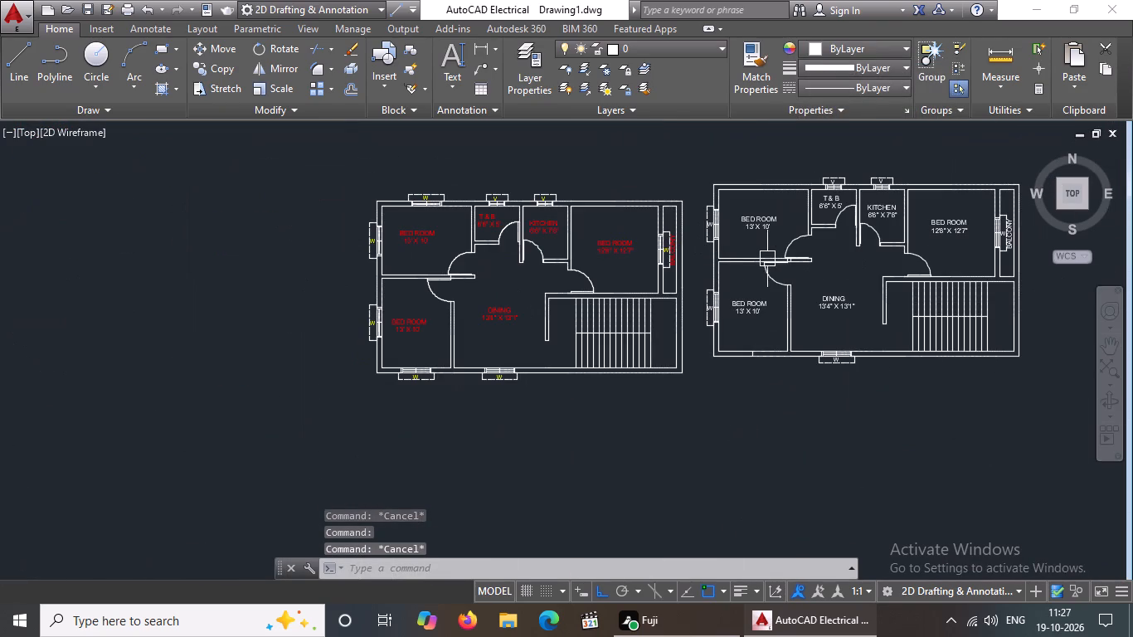
With Ortho off, copy the yellow W label below the left plan's dining window to the lower BED ROOM doorway.
middle_drag(771, 258, 715, 274)
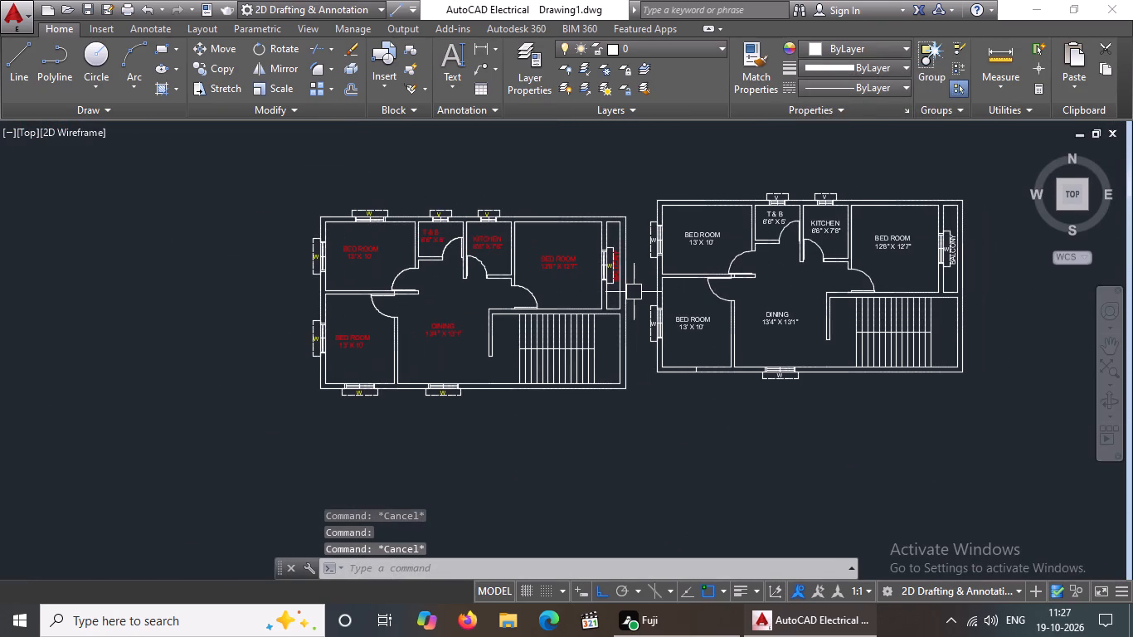
scroll(386, 367, up, 2)
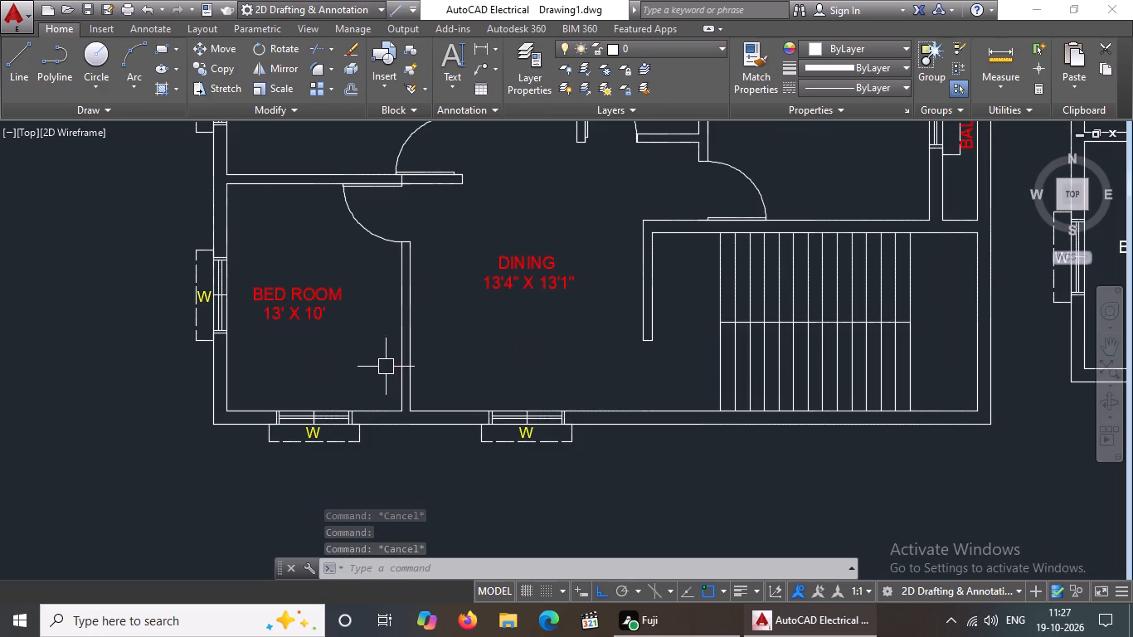
scroll(440, 405, up, 3)
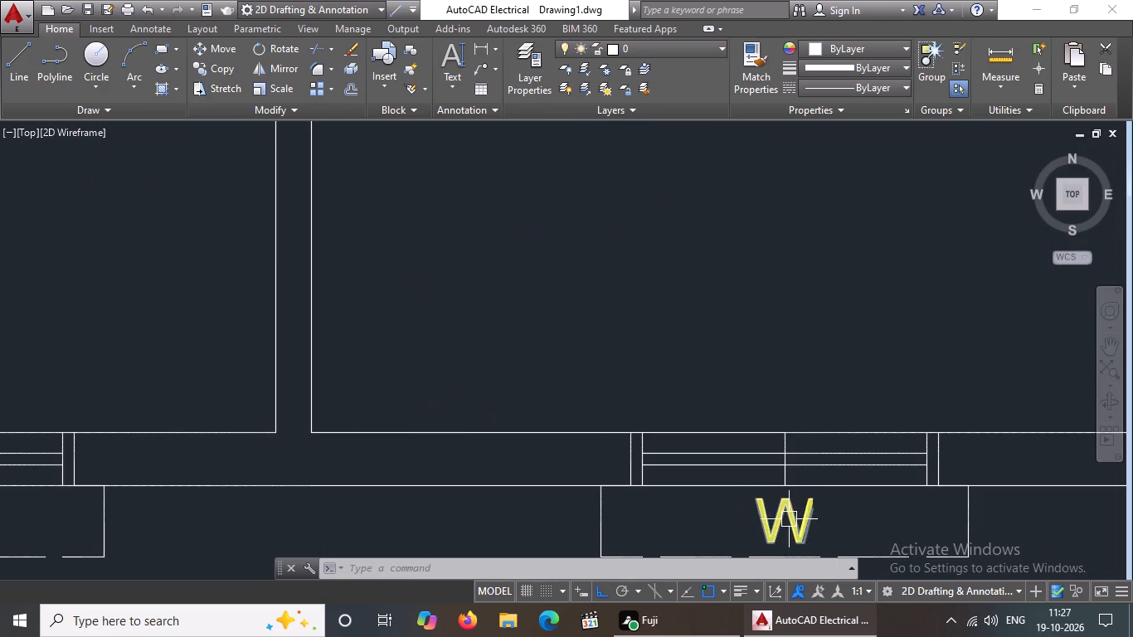
click(789, 519)
click(224, 66)
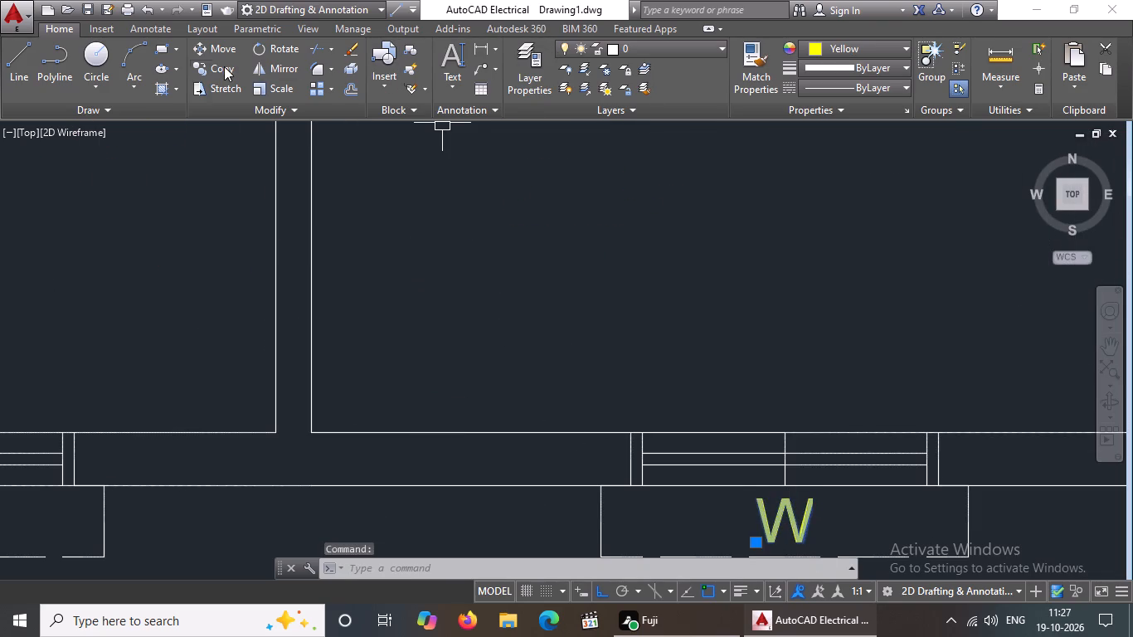
click(784, 520)
scroll(782, 503, down, 2)
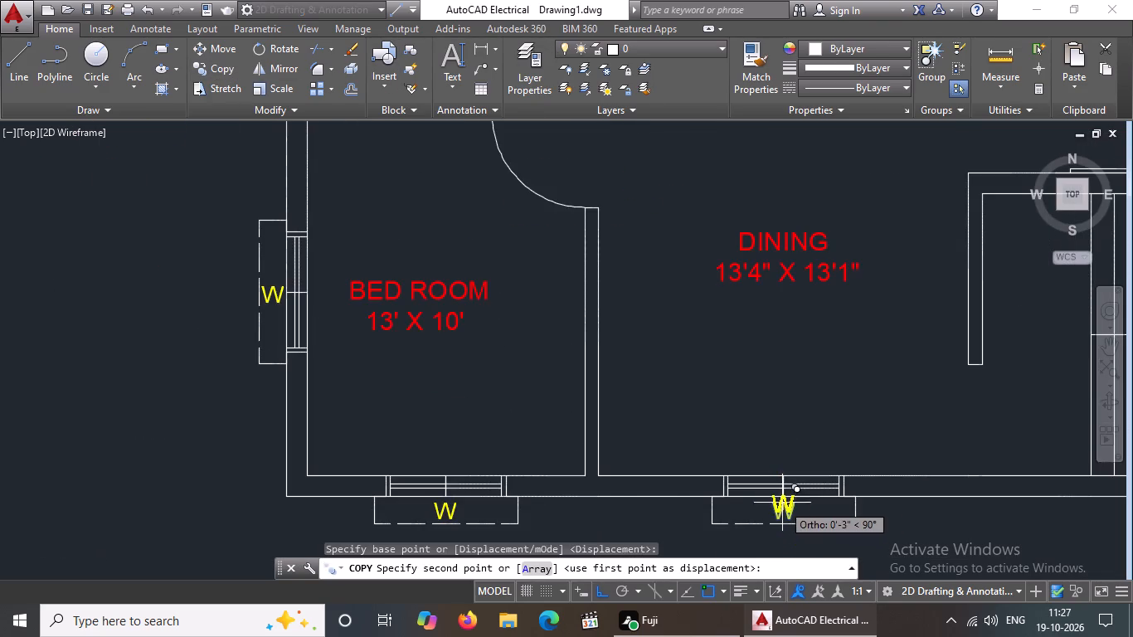
scroll(781, 496, down, 2)
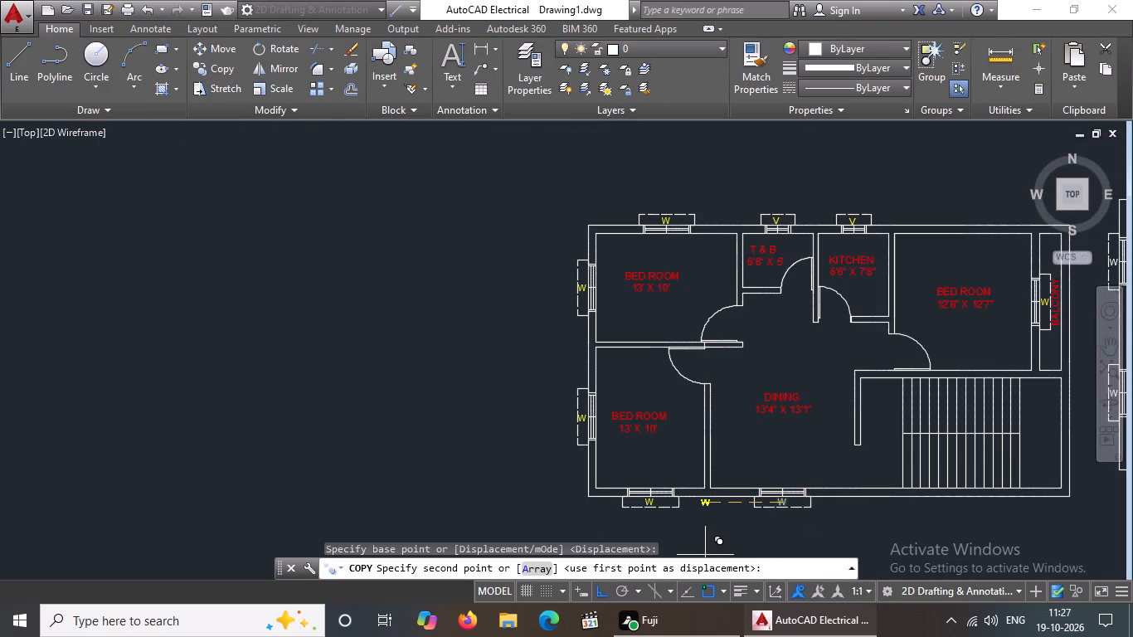
click(600, 591)
scroll(723, 383, up, 3)
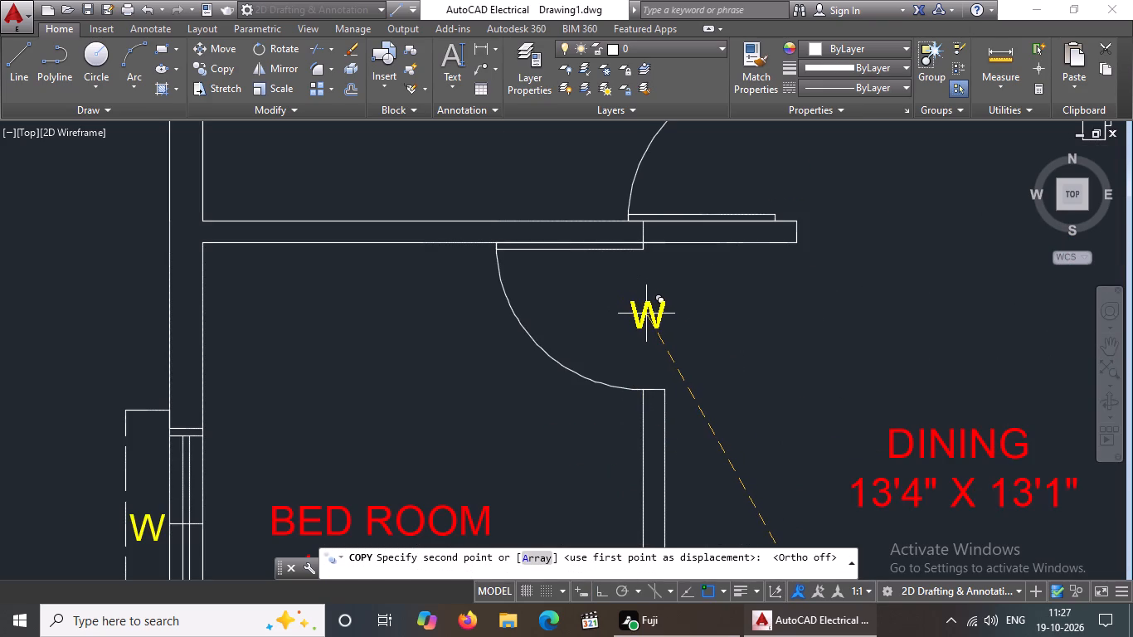
click(646, 314)
key(Escape)
Change the text of the copied W label at the lower BED ROOM doorway to D.
double_click(651, 313)
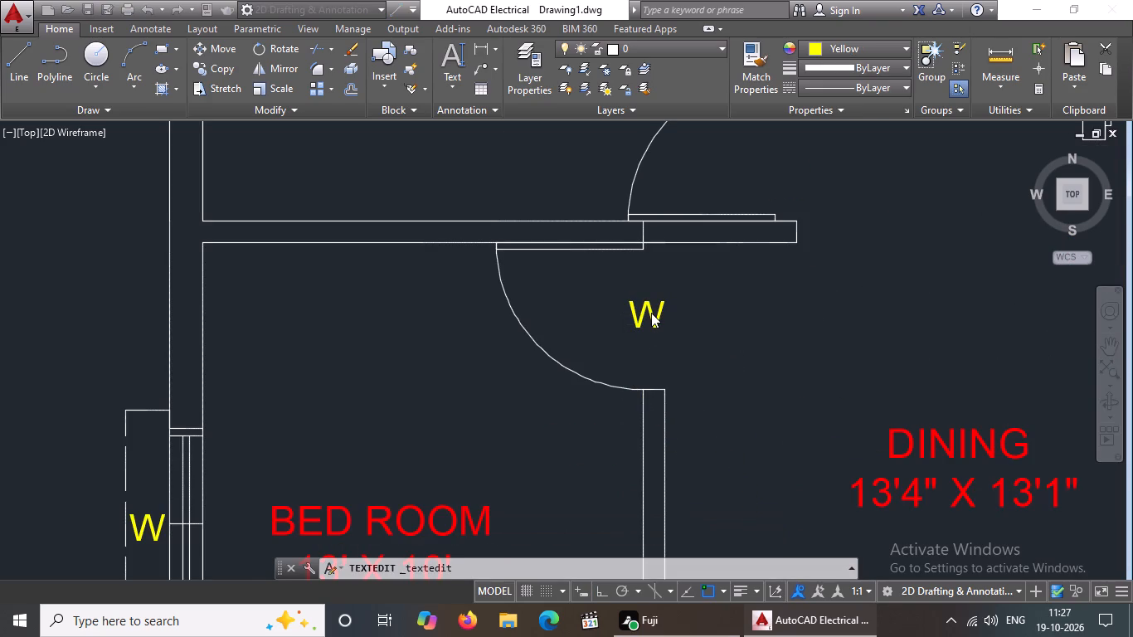
key(BackSpace)
key(d)
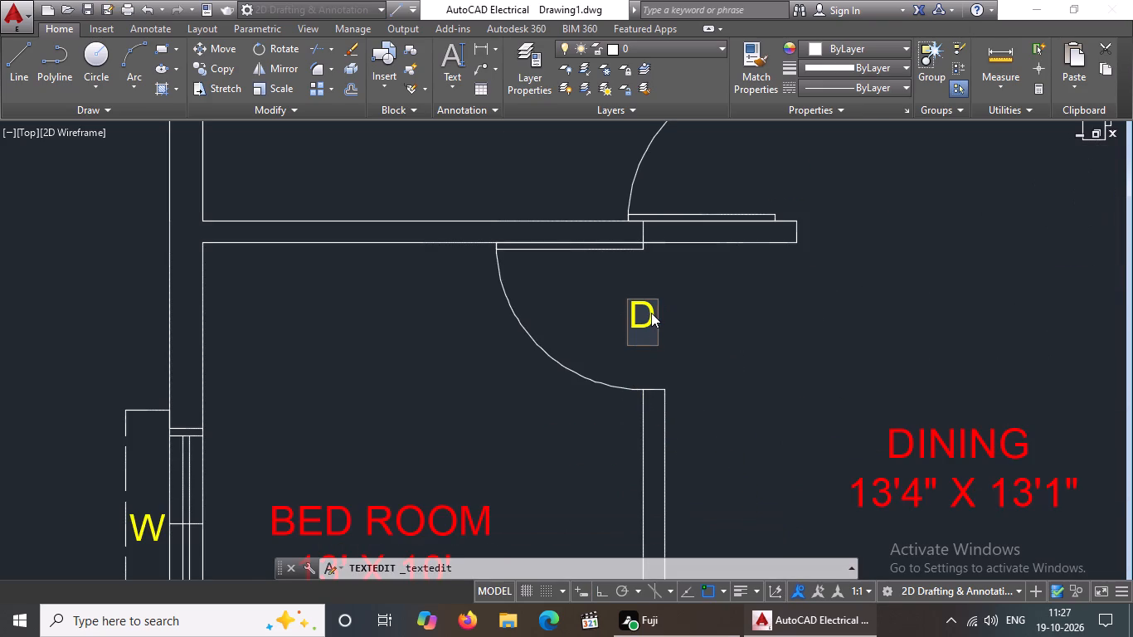
click(801, 328)
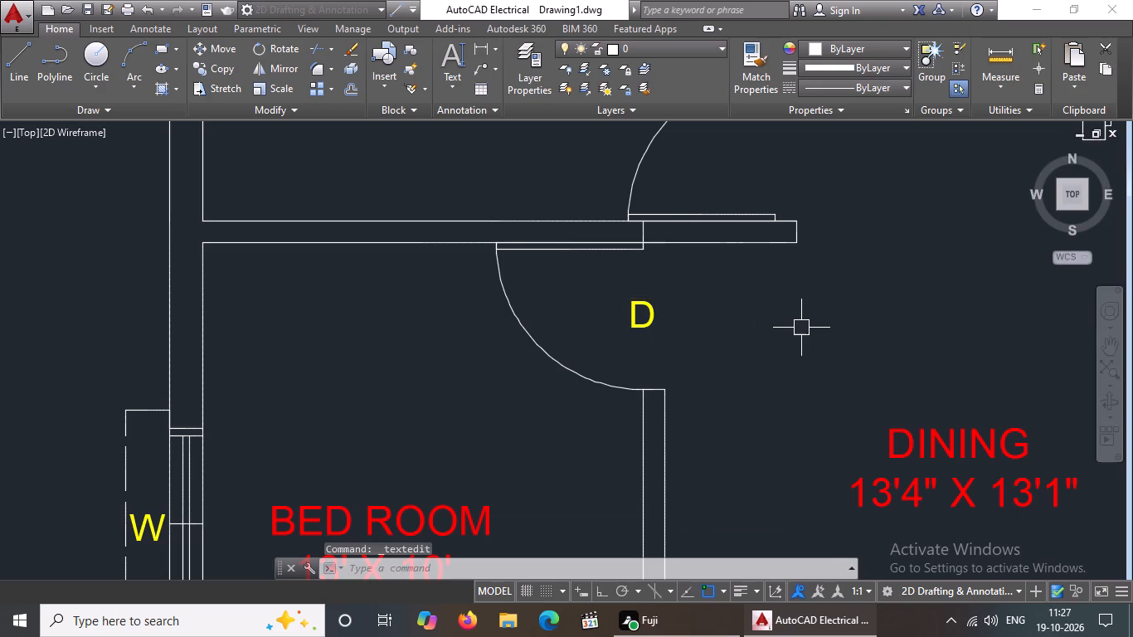
Copy the D label to the left plan's upper 13' X 10' BED ROOM, T & B and KITCHEN doorways.
scroll(798, 329, down, 1)
drag(665, 309, 685, 311)
click(761, 342)
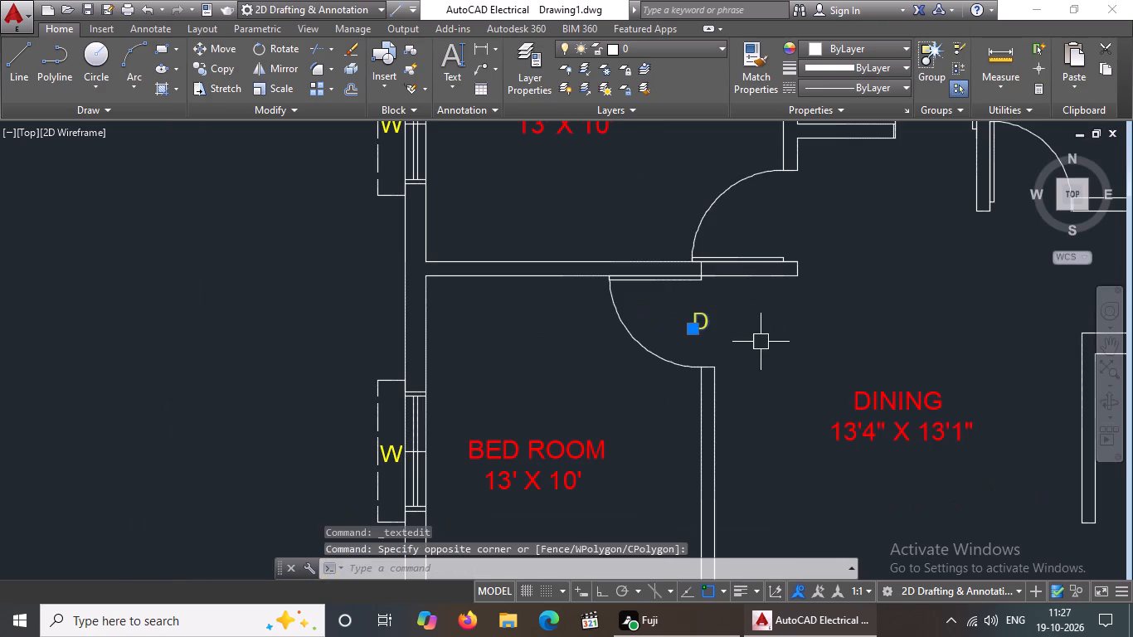
click(222, 73)
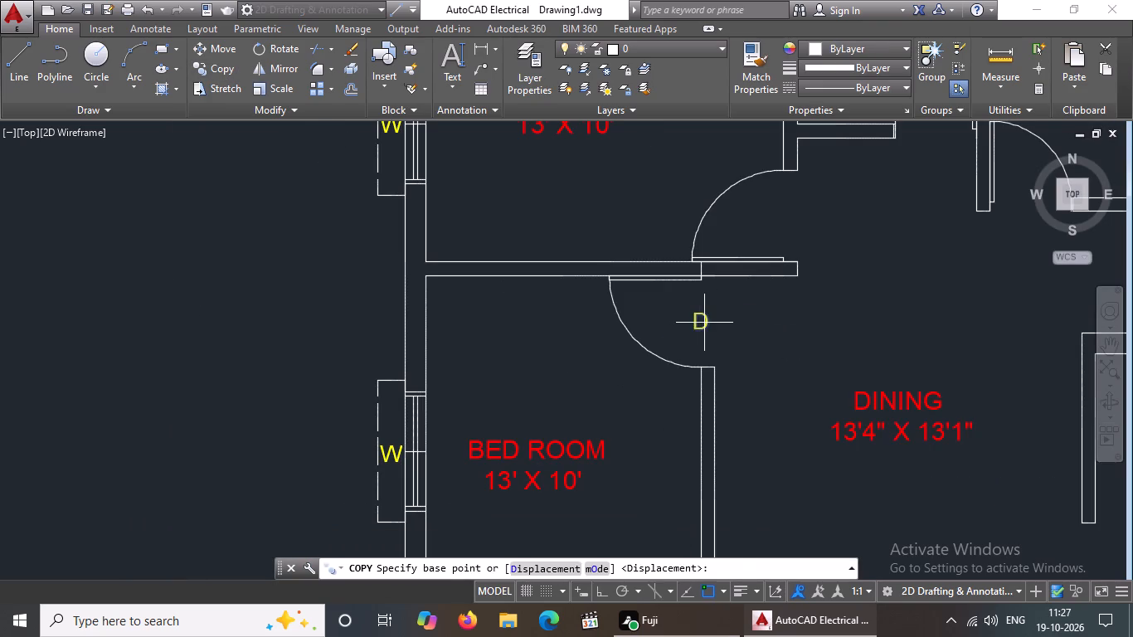
click(704, 323)
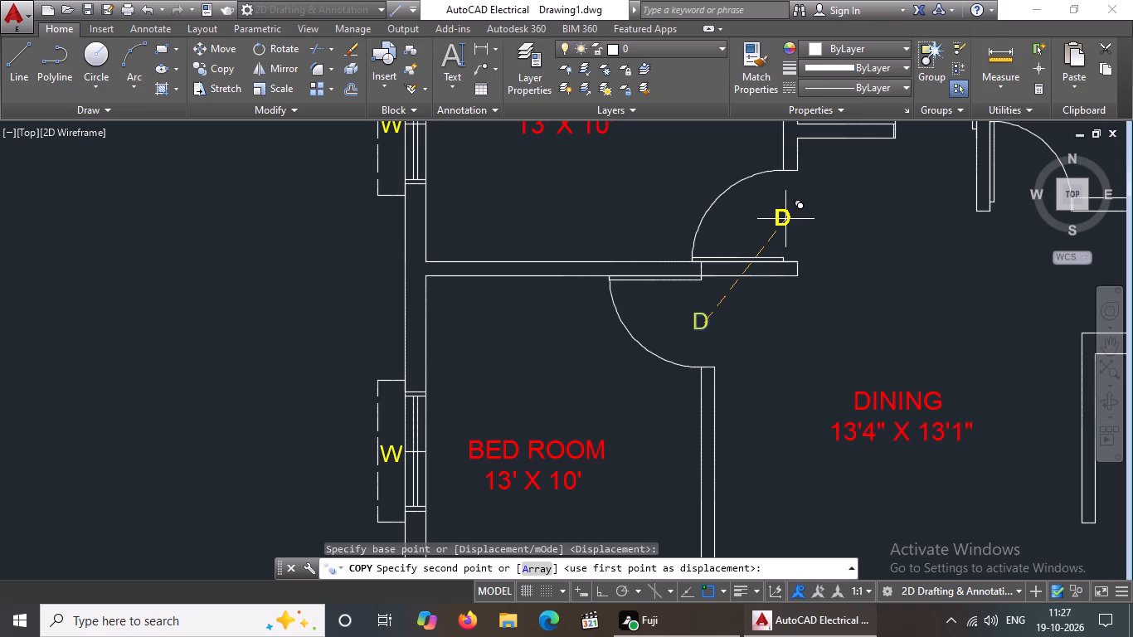
click(785, 219)
scroll(850, 223, down, 3)
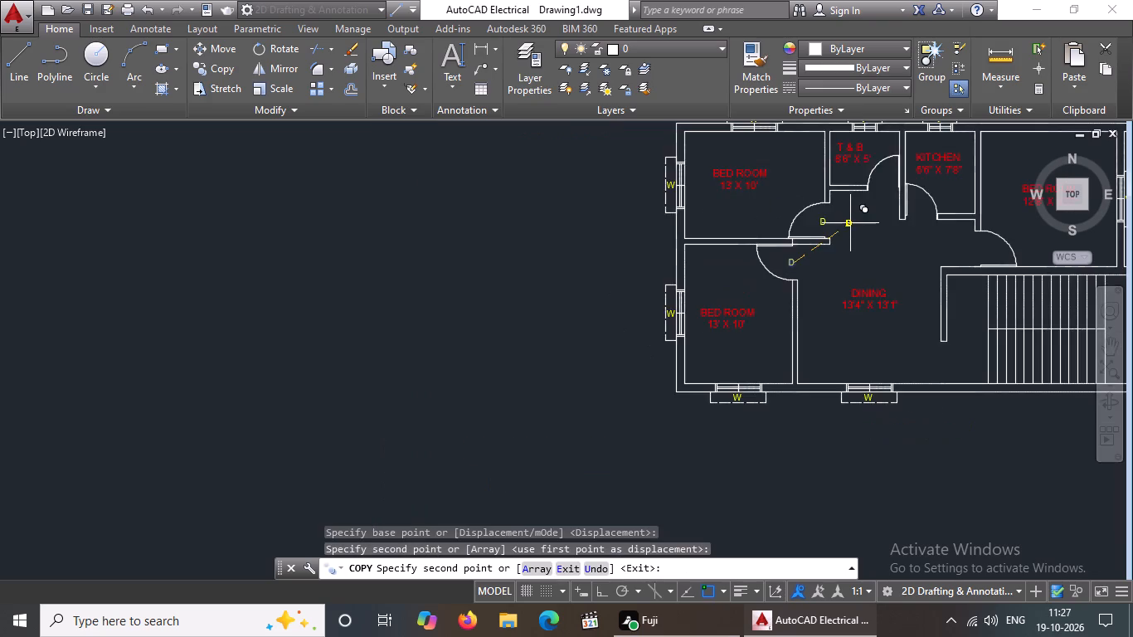
scroll(873, 204, up, 4)
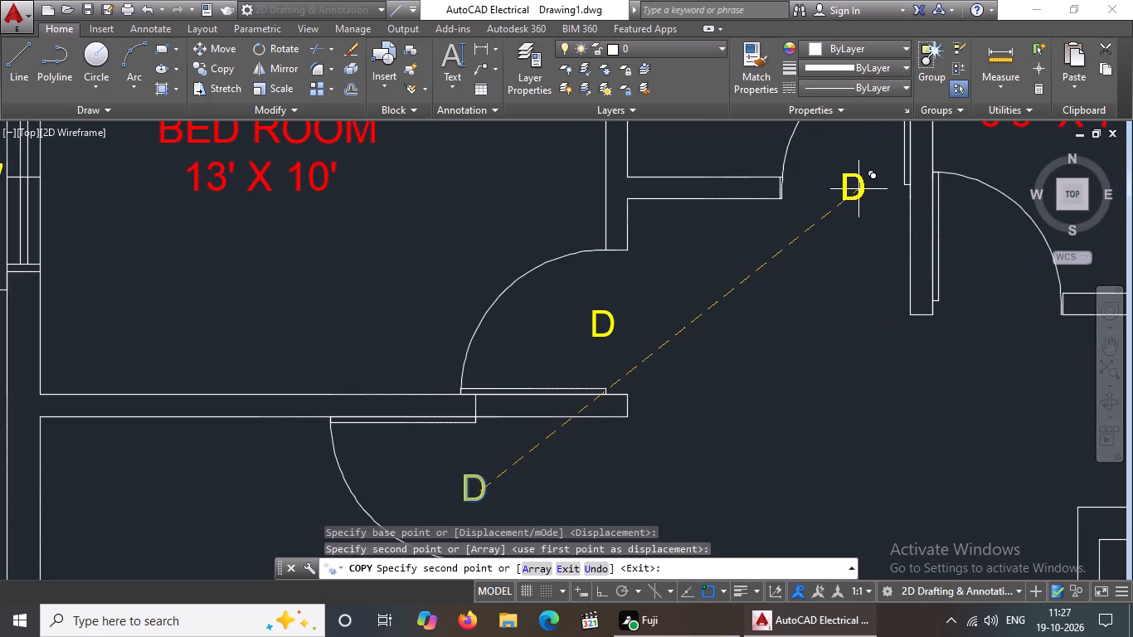
click(854, 188)
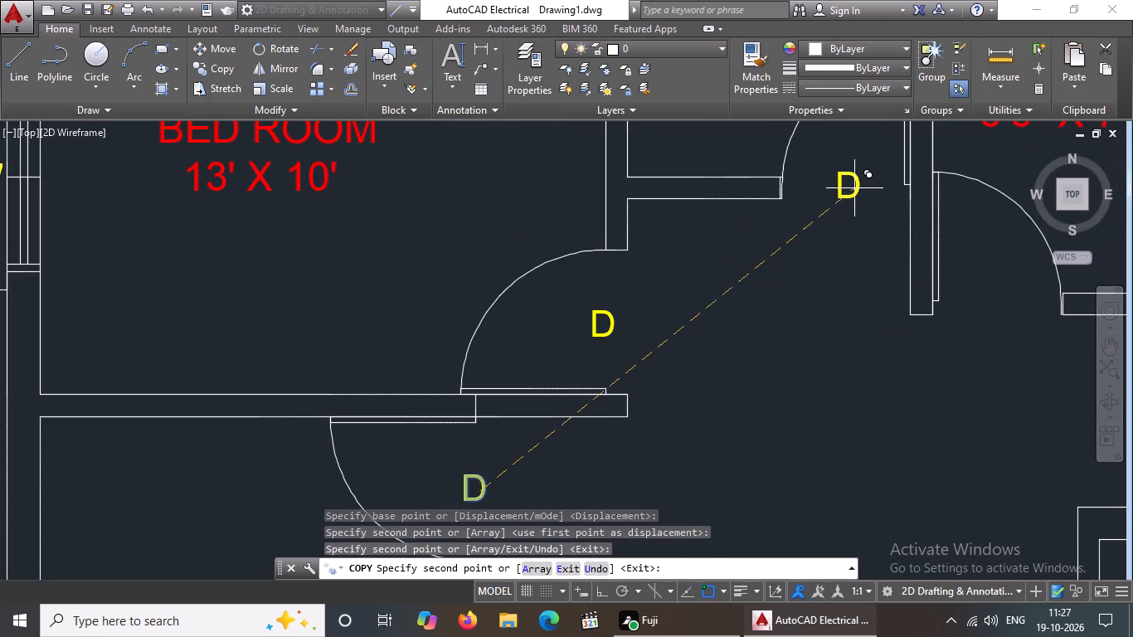
click(996, 294)
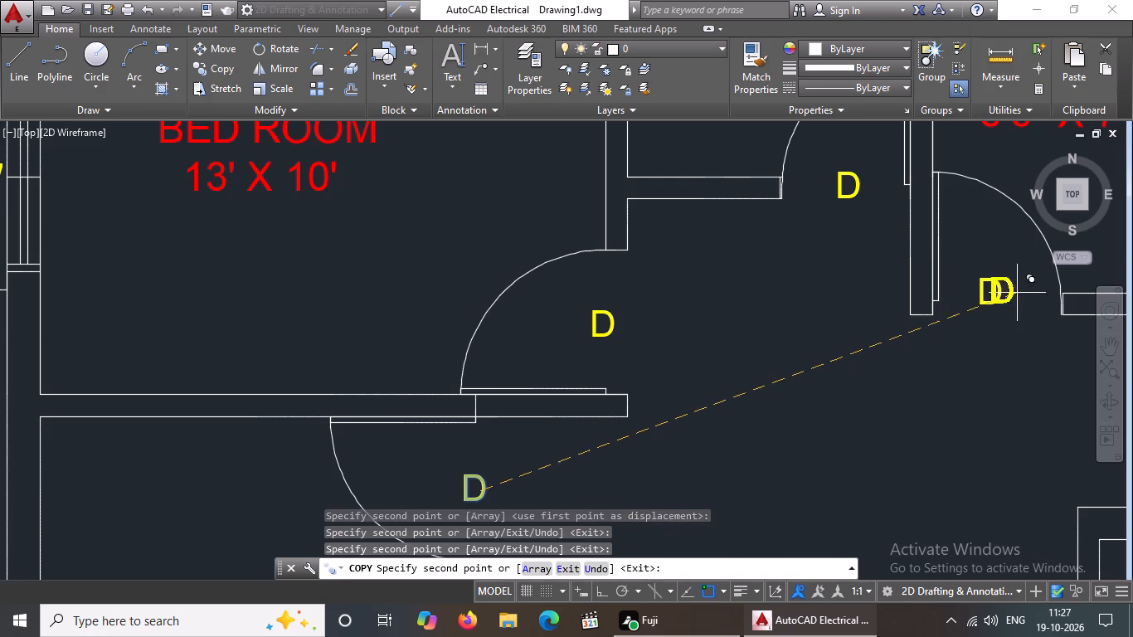
Place further D label copies at the 12'8" X 12'7" BED ROOM doorway and the opening between DINING and the staircase.
scroll(1035, 291, down, 5)
middle_drag(1028, 309, 596, 328)
scroll(662, 347, up, 2)
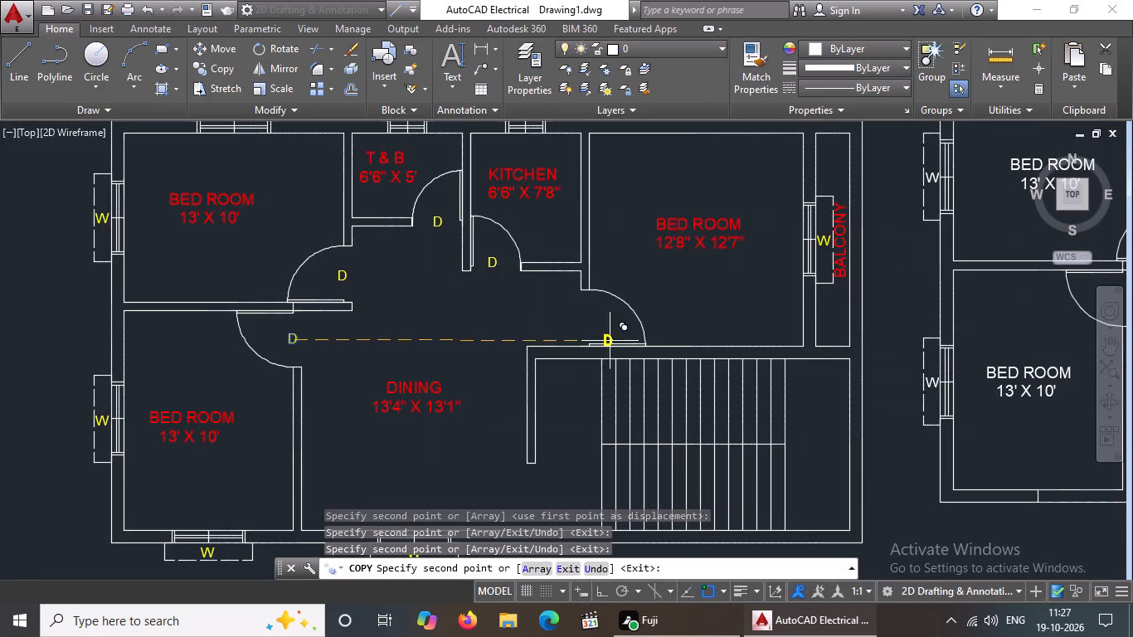
click(587, 319)
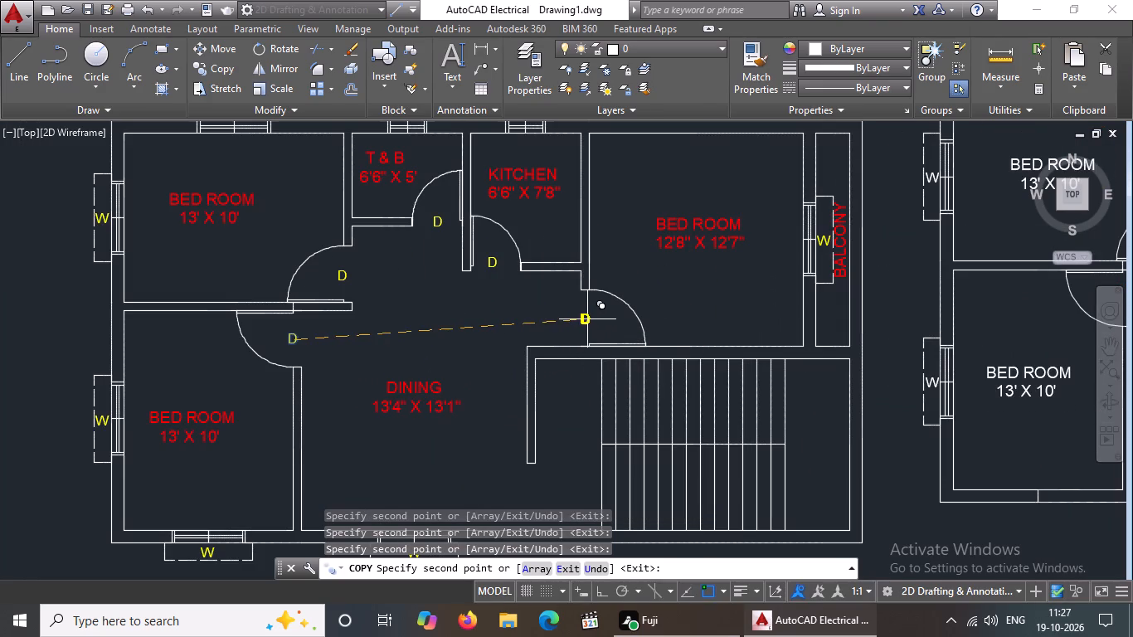
scroll(644, 313, down, 2)
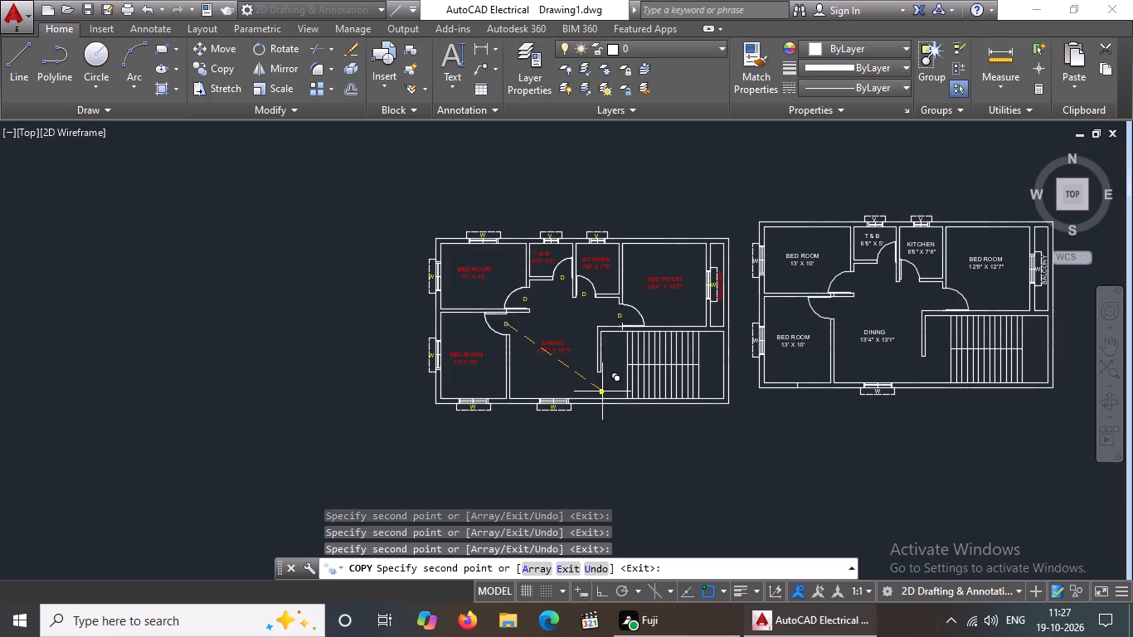
scroll(603, 393, up, 3)
click(586, 367)
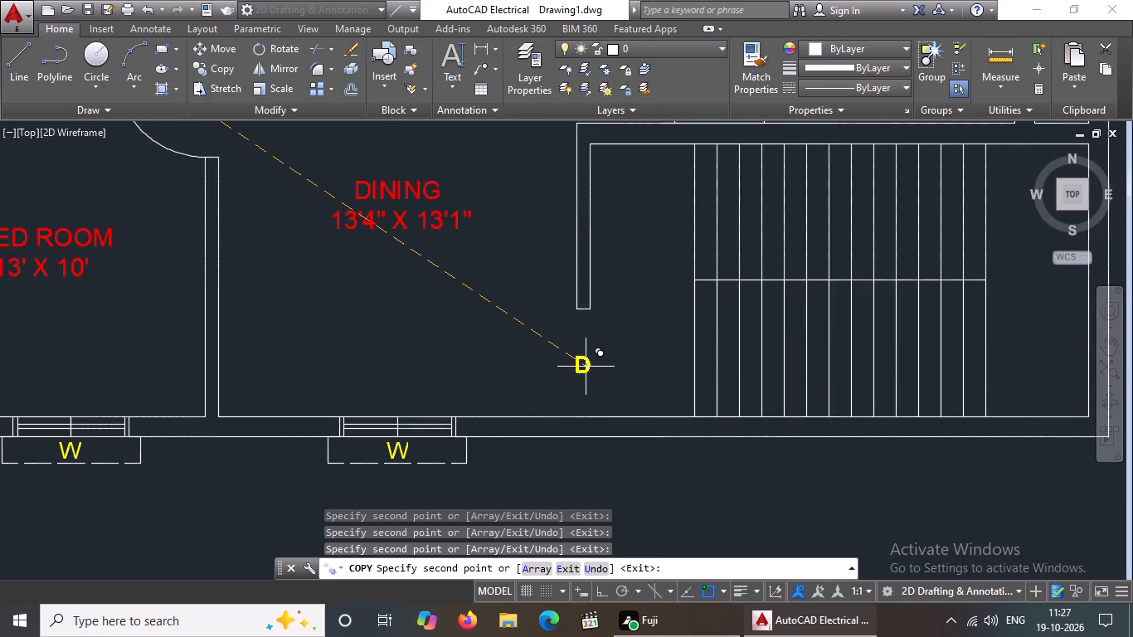
key(Escape)
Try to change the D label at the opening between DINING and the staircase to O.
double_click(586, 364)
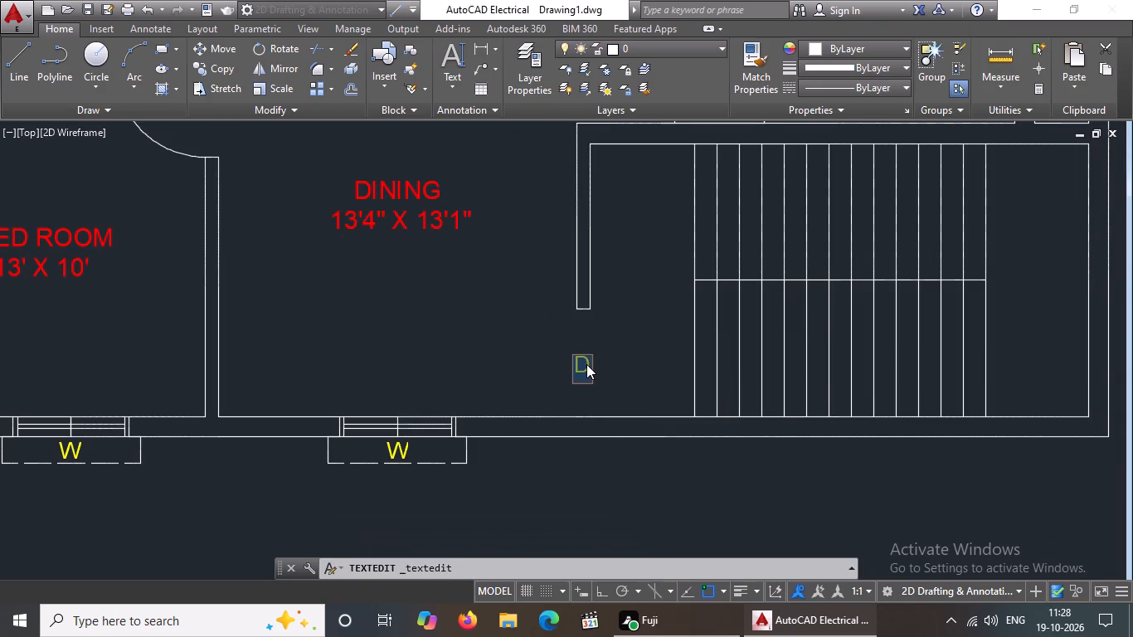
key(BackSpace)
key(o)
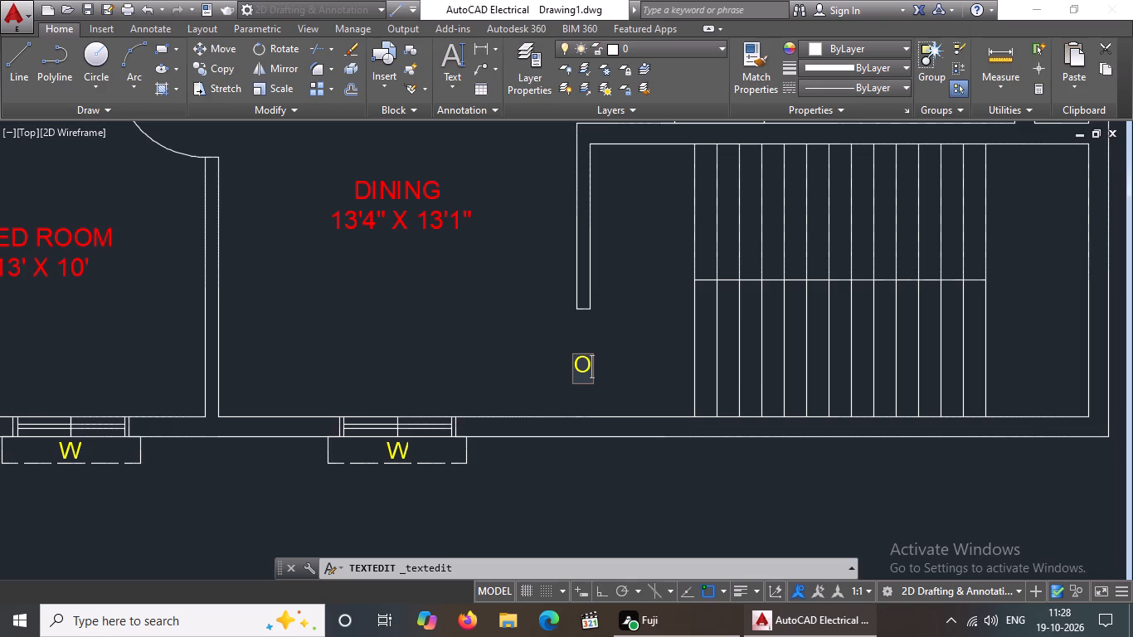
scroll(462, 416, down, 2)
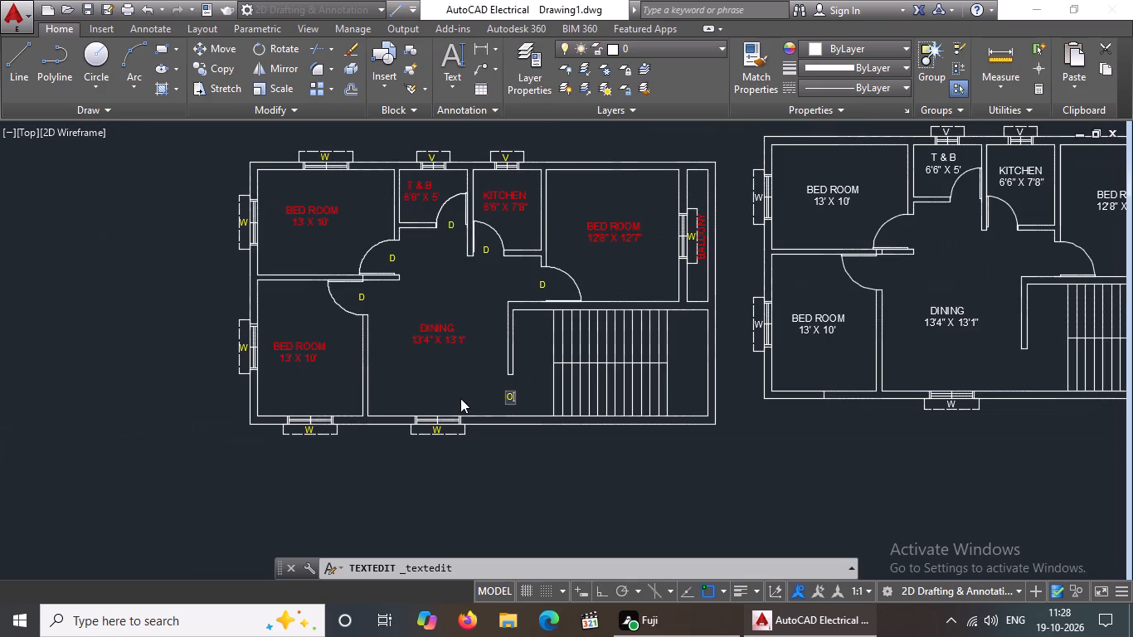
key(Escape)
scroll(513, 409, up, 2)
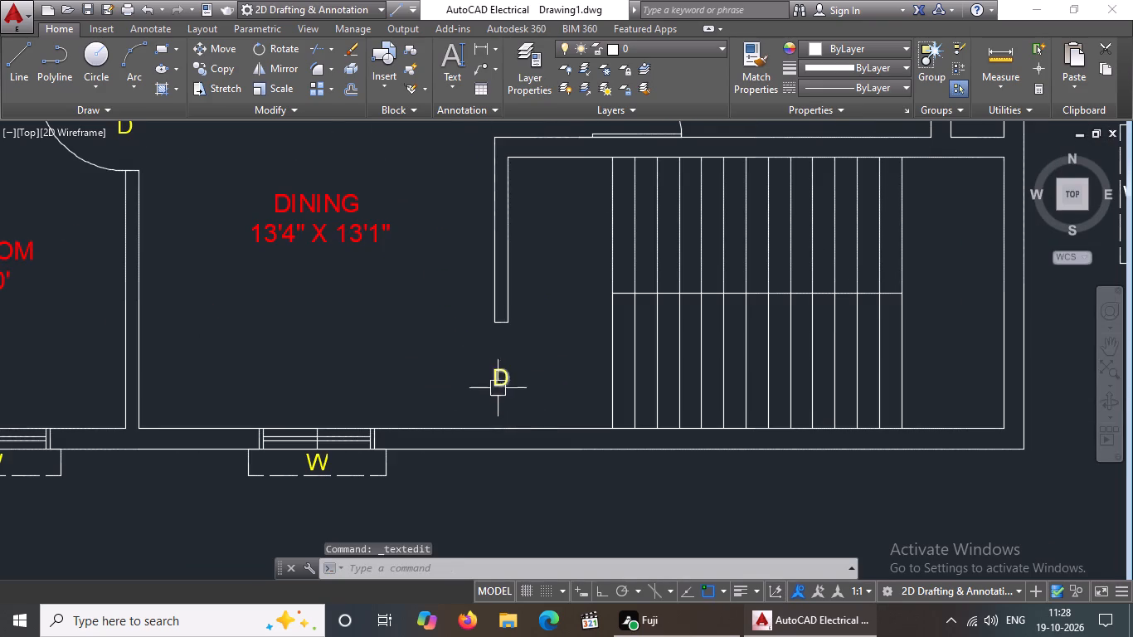
Change the text of the D label at the opening between DINING and the staircase to O.
double_click(495, 379)
key(BackSpace)
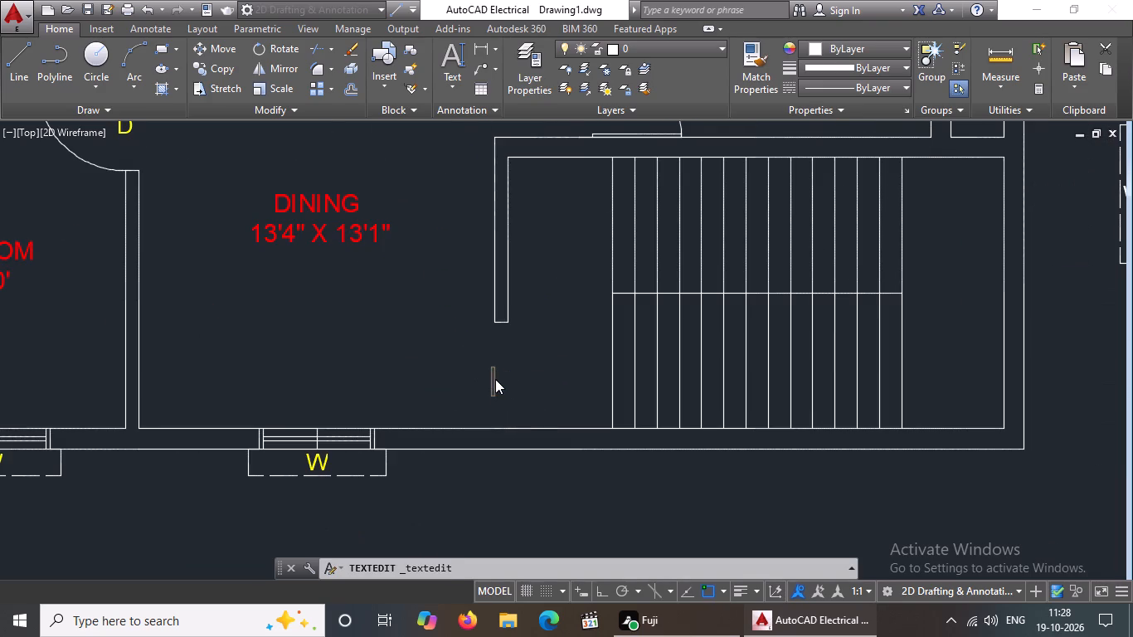
key(o)
click(529, 371)
Look over both floor plans, comparing their windows and labels for what is still missing.
scroll(529, 371, down, 1)
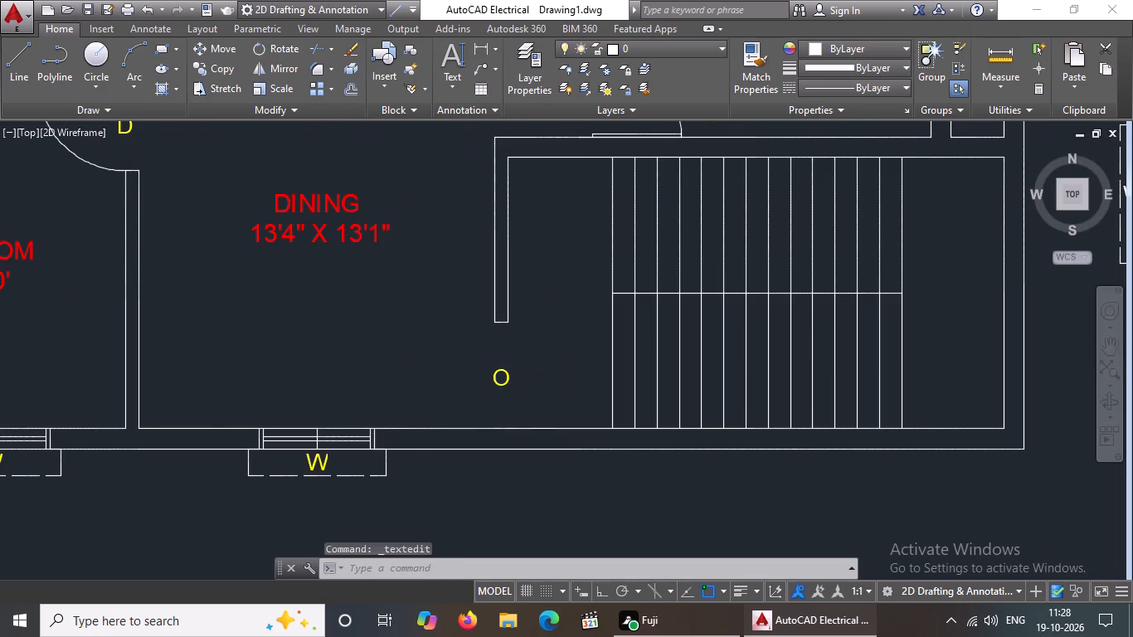
scroll(529, 371, down, 1)
middle_drag(460, 341, 460, 369)
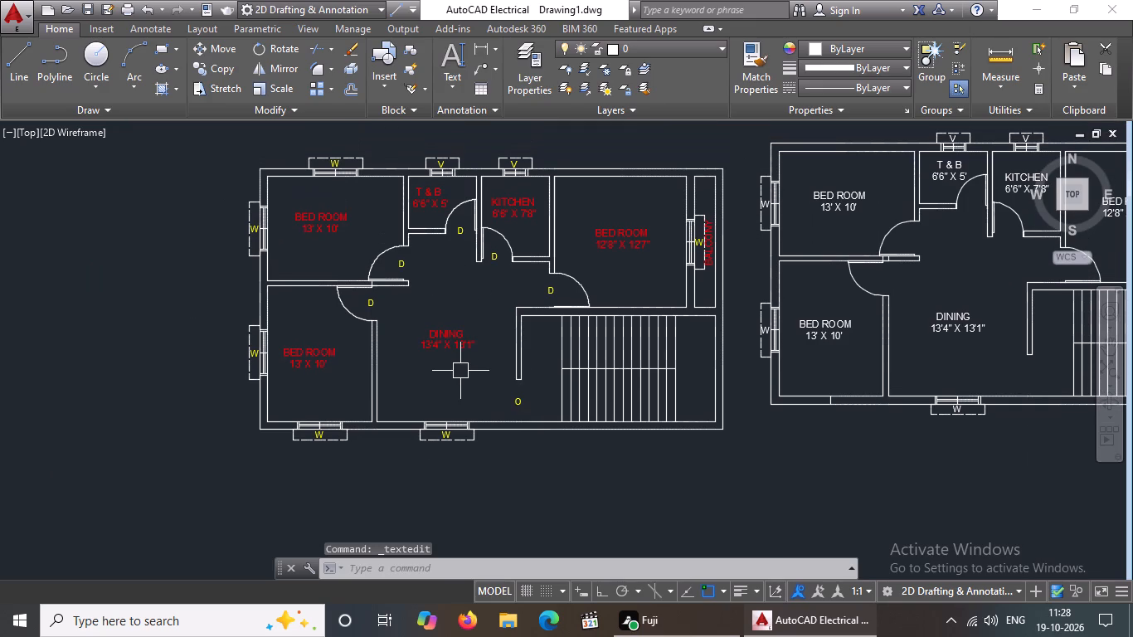
scroll(382, 376, up, 1)
middle_drag(373, 379, 357, 390)
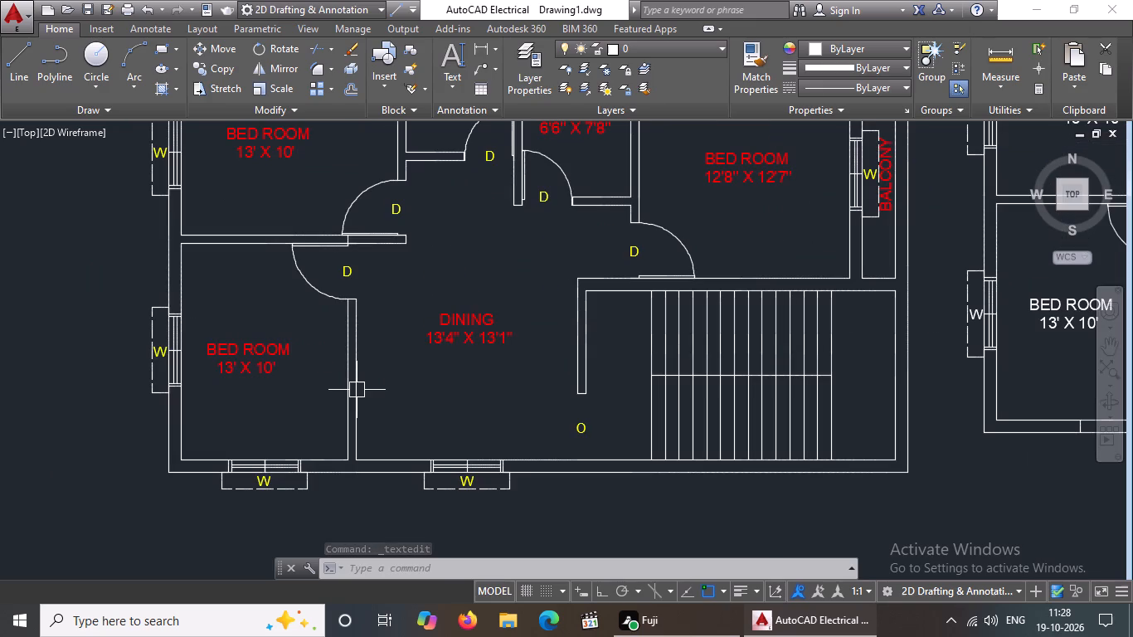
scroll(441, 404, down, 2)
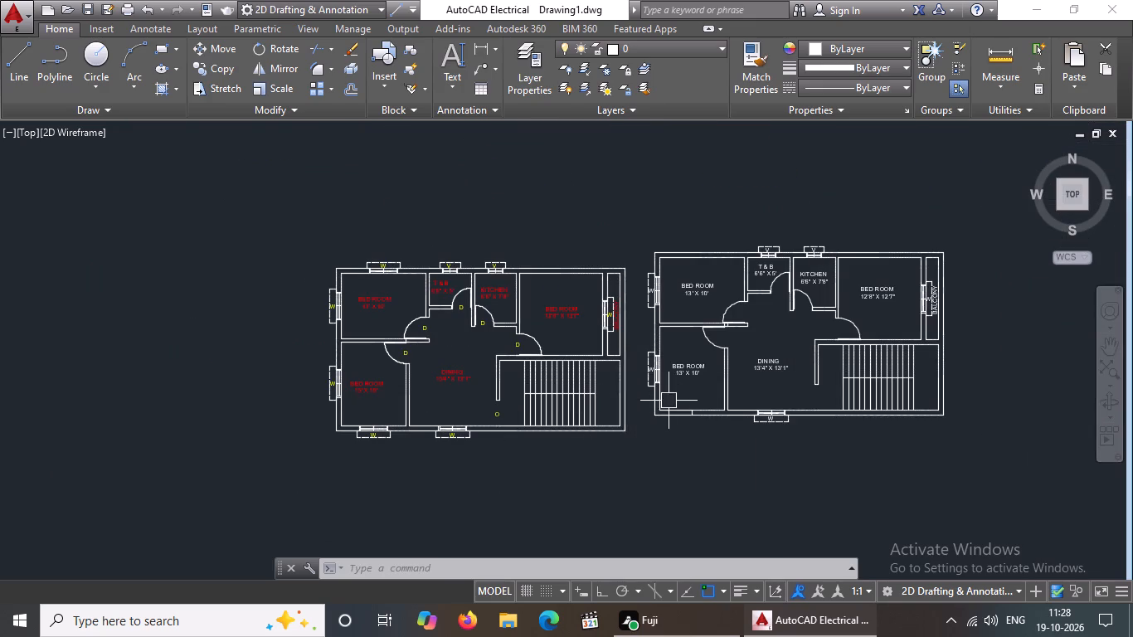
scroll(669, 400, up, 2)
scroll(608, 388, down, 2)
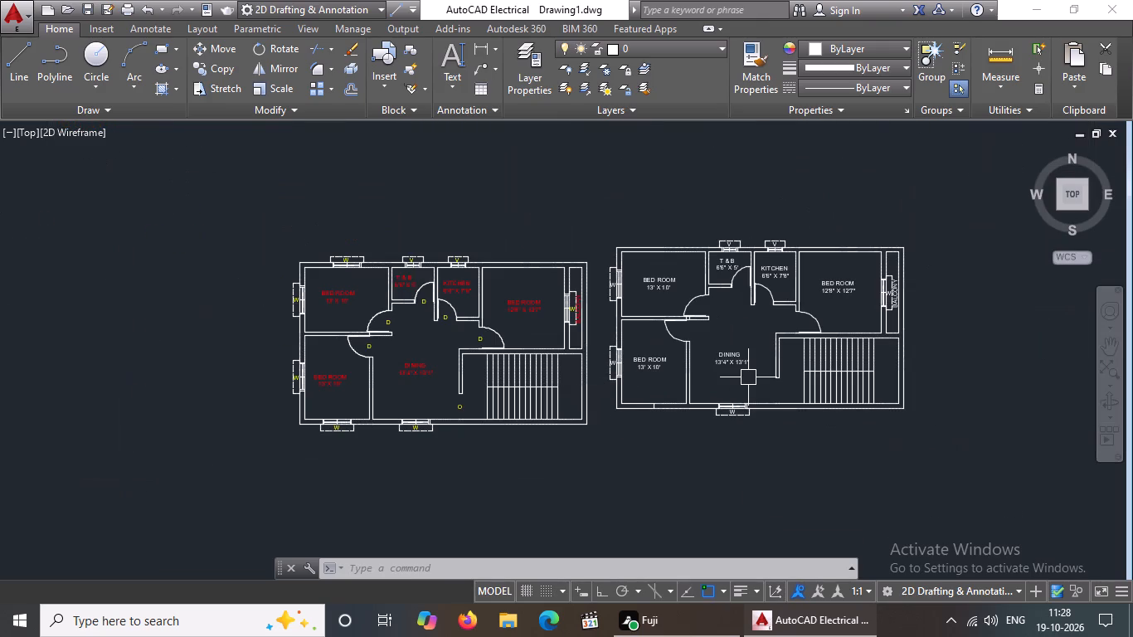
scroll(748, 377, up, 1)
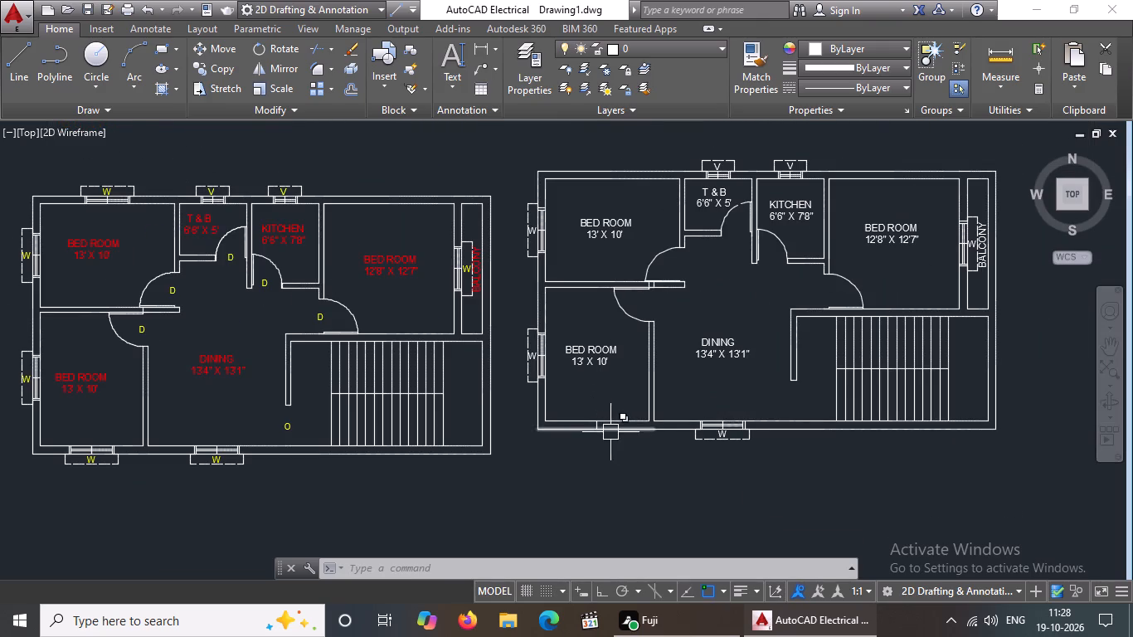
scroll(610, 432, up, 3)
scroll(593, 425, down, 4)
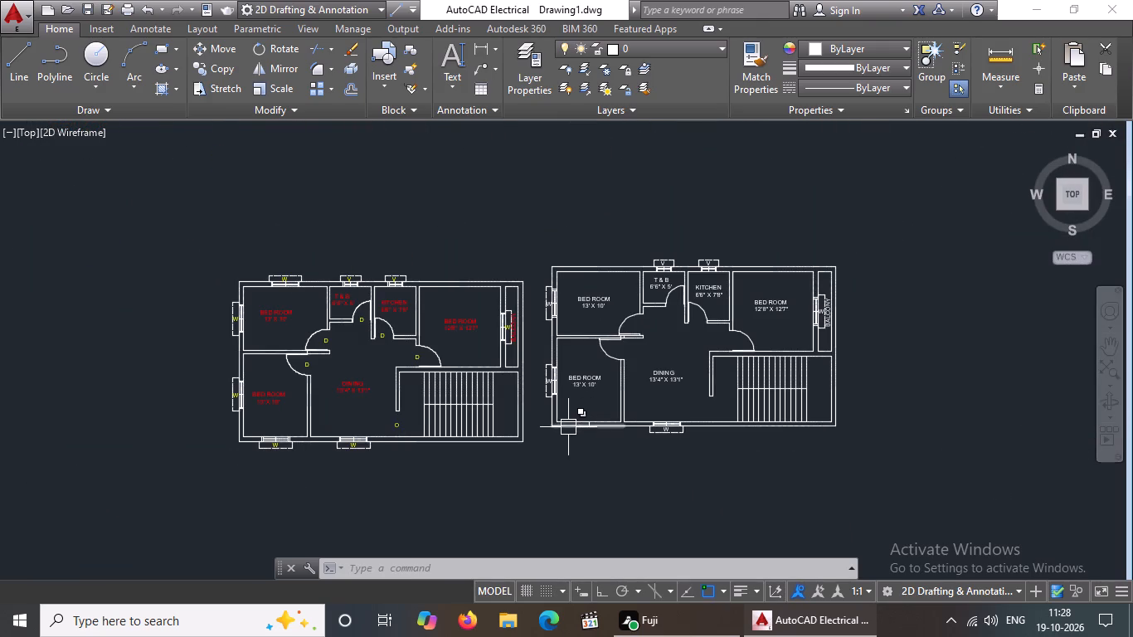
Offset the short centre line in the bottom wall of the right plan's lower BED ROOM by 2' to both sides.
scroll(585, 402, up, 3)
scroll(587, 506, down, 1)
scroll(591, 512, up, 2)
key(Escape)
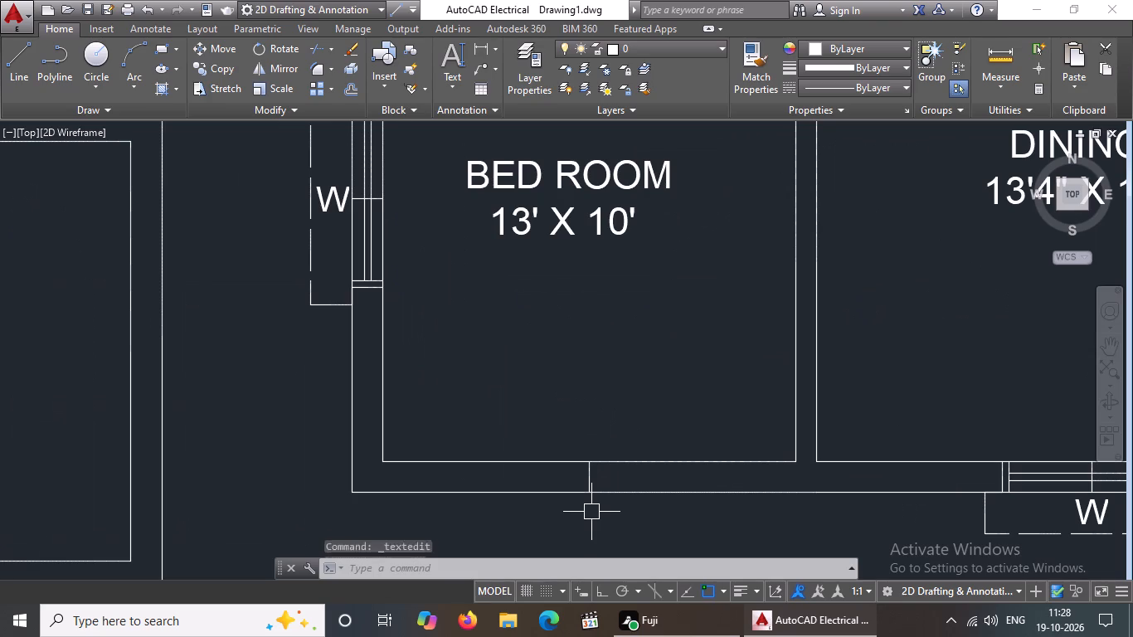
key(o)
key(Return)
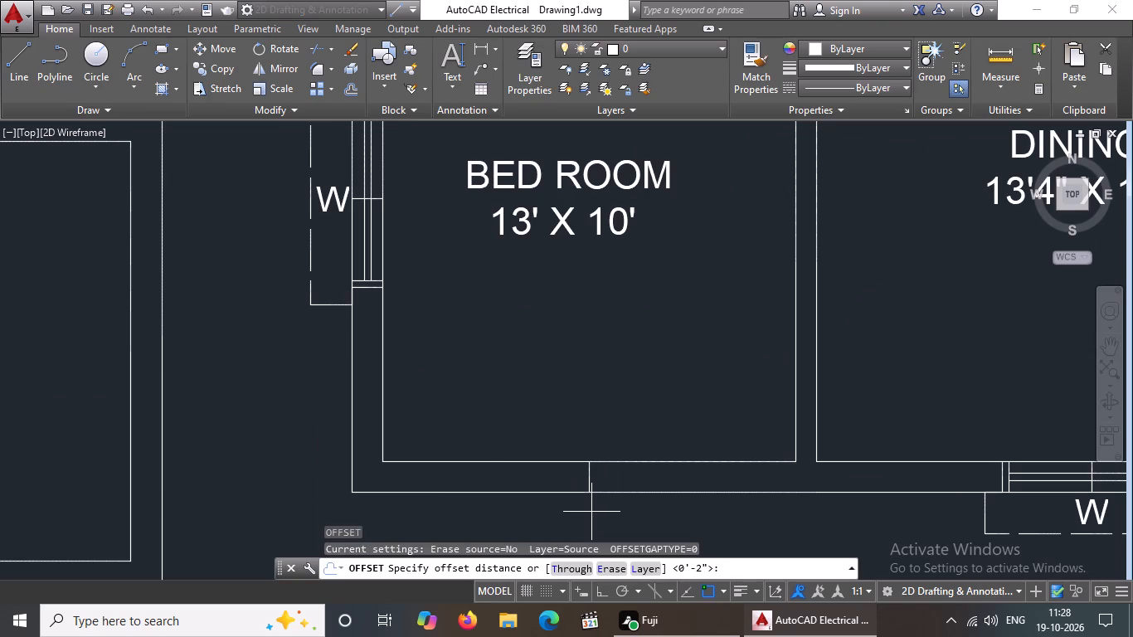
key(2)
key(apostrophe)
key(Return)
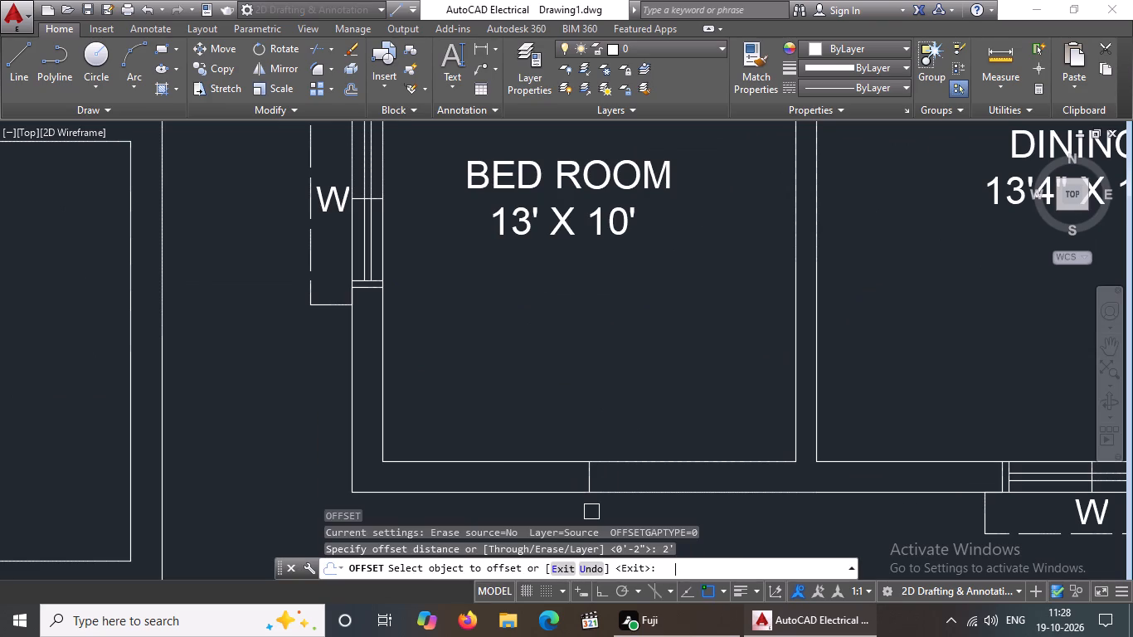
click(586, 484)
drag(353, 507, 383, 498)
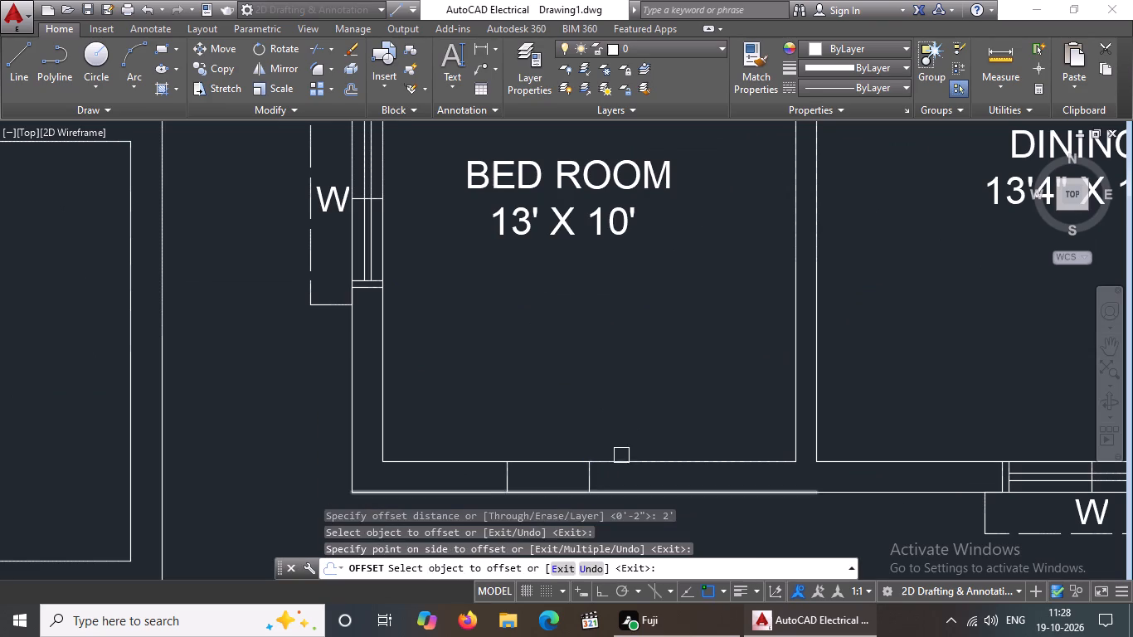
click(596, 483)
click(680, 474)
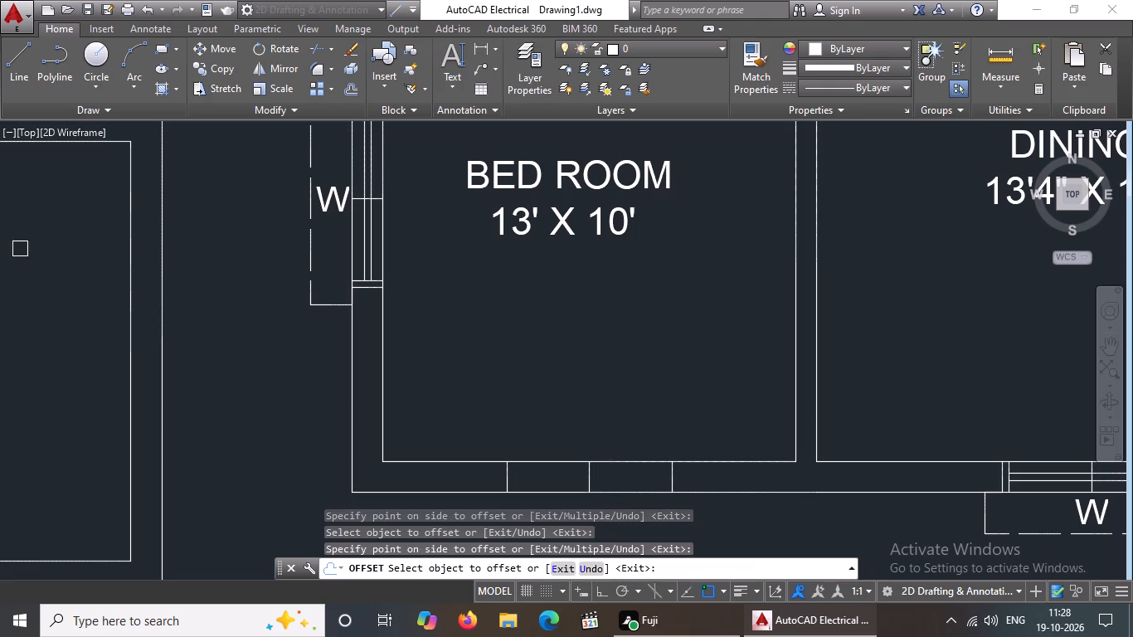
key(Escape)
Draw a line along the middle of the wall thickness between the new window's two end lines.
key(l)
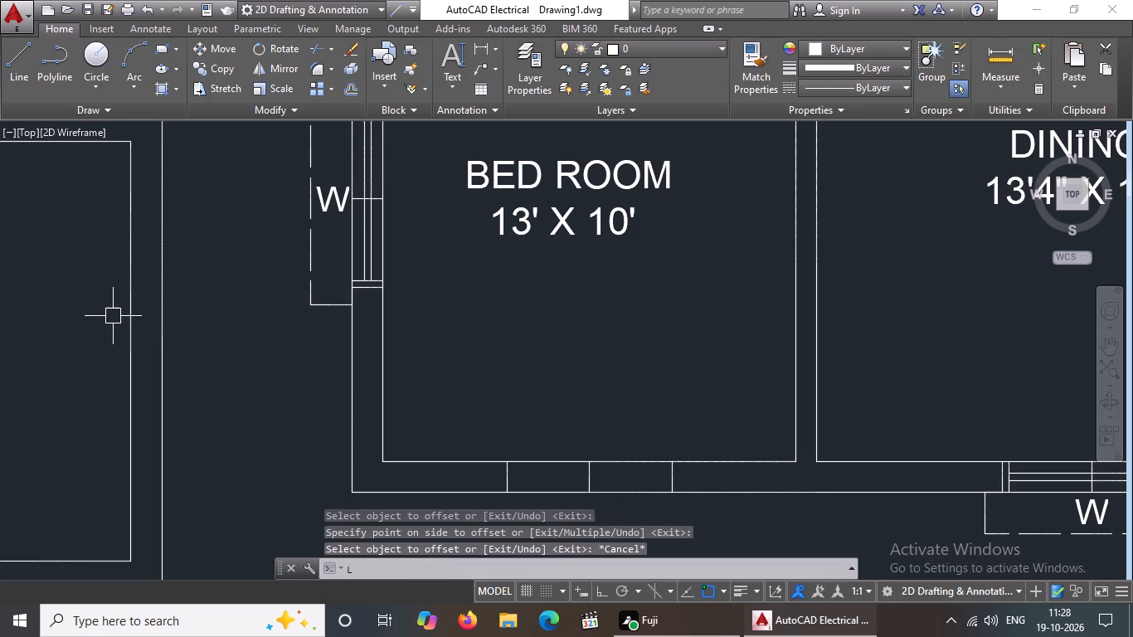
key(Return)
drag(507, 474, 518, 476)
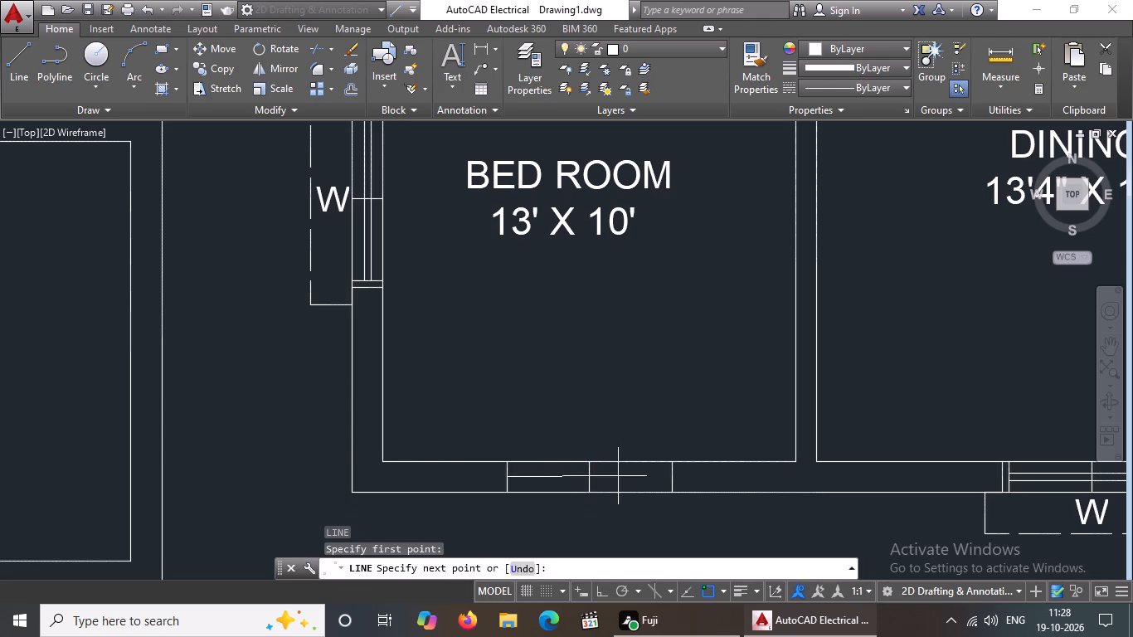
click(677, 479)
key(Escape)
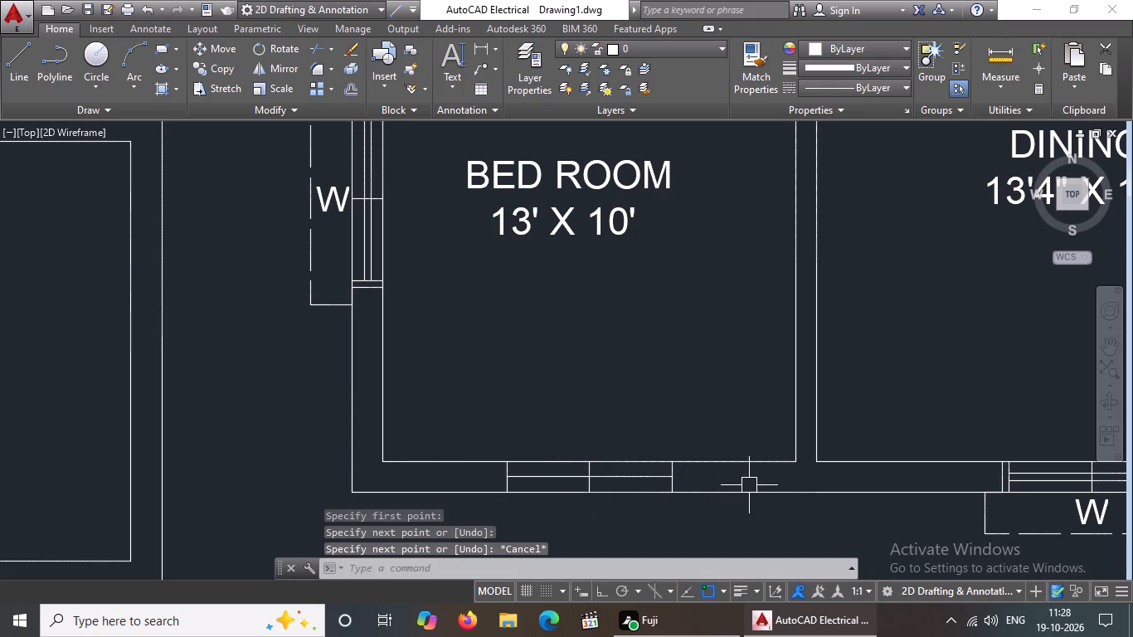
Offset the new window's lengthwise middle line by 1" to both sides.
key(o)
key(Return)
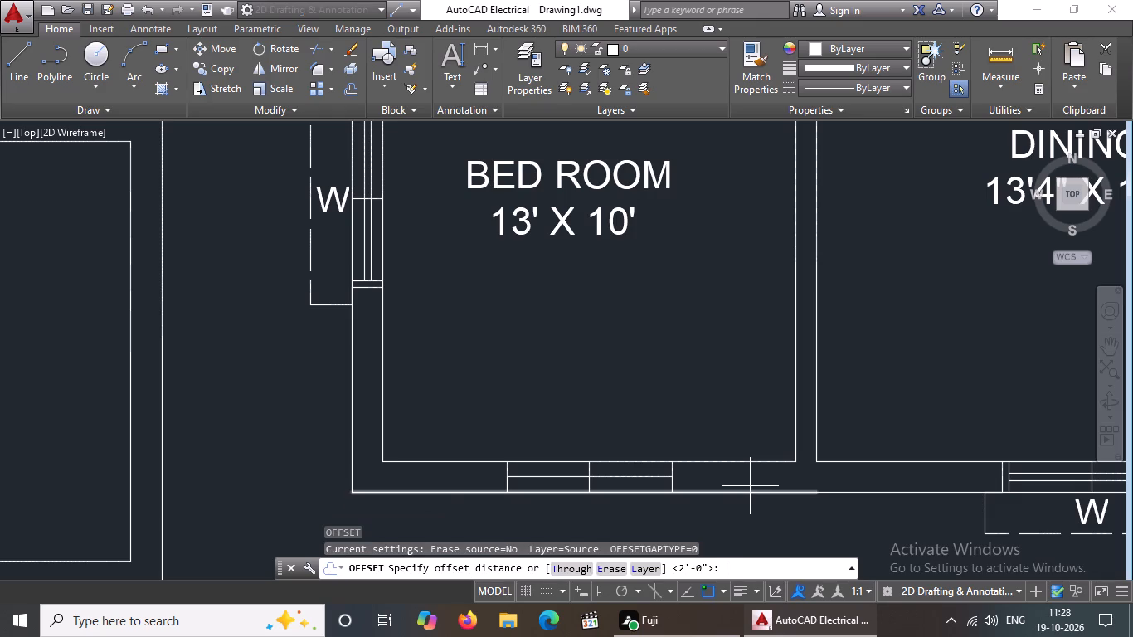
text(1")
key(Return)
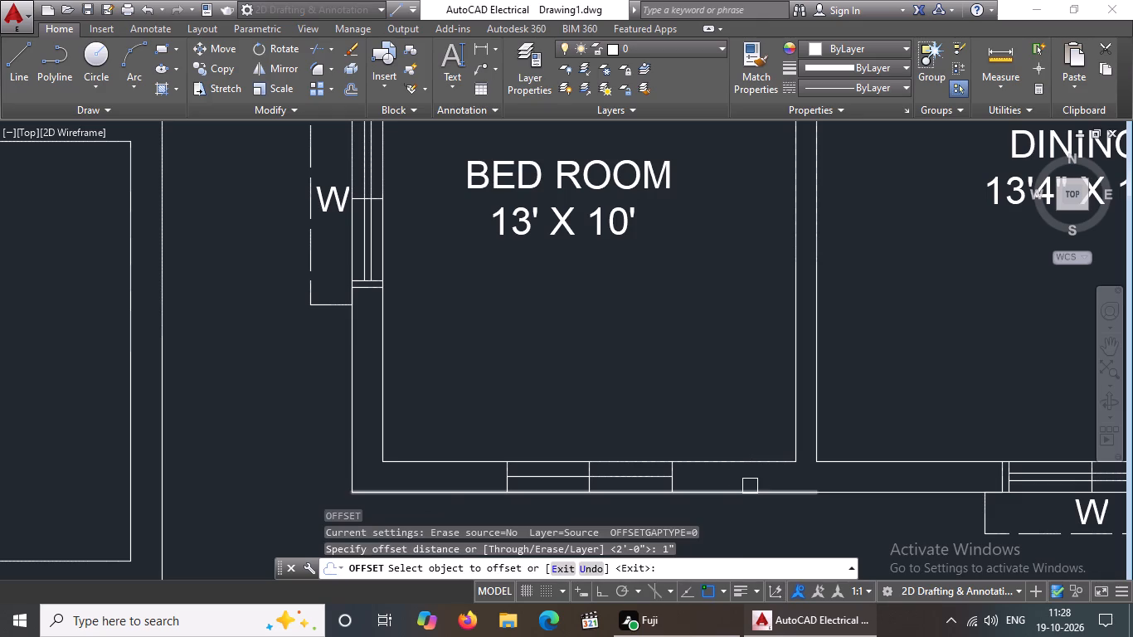
scroll(672, 491, up, 3)
click(612, 435)
click(612, 398)
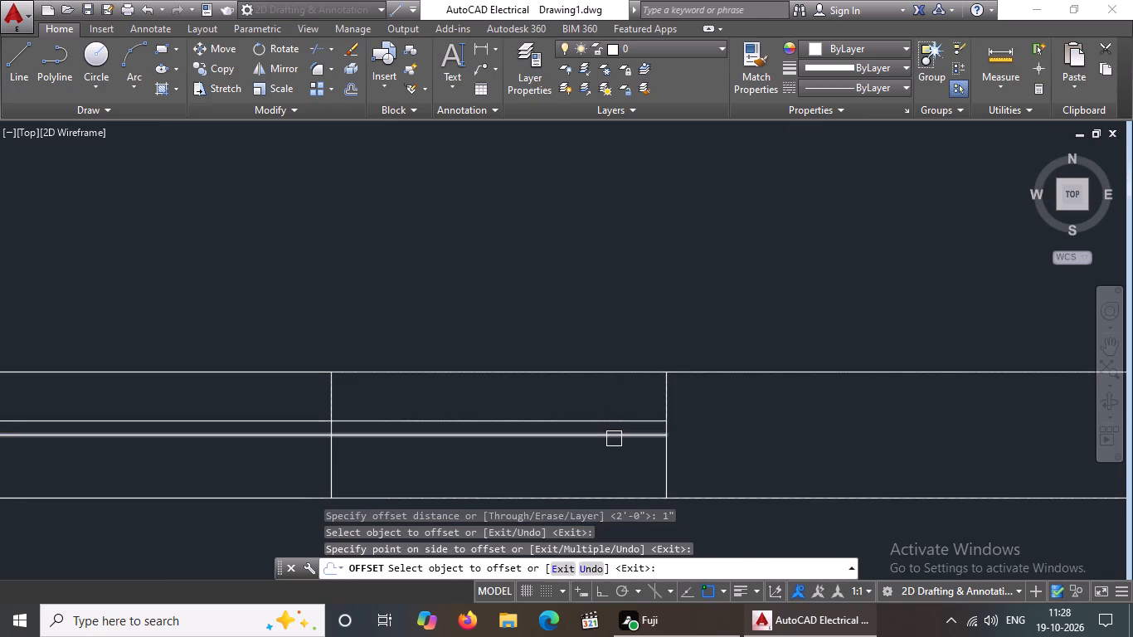
drag(614, 439, 614, 472)
click(614, 472)
key(Escape)
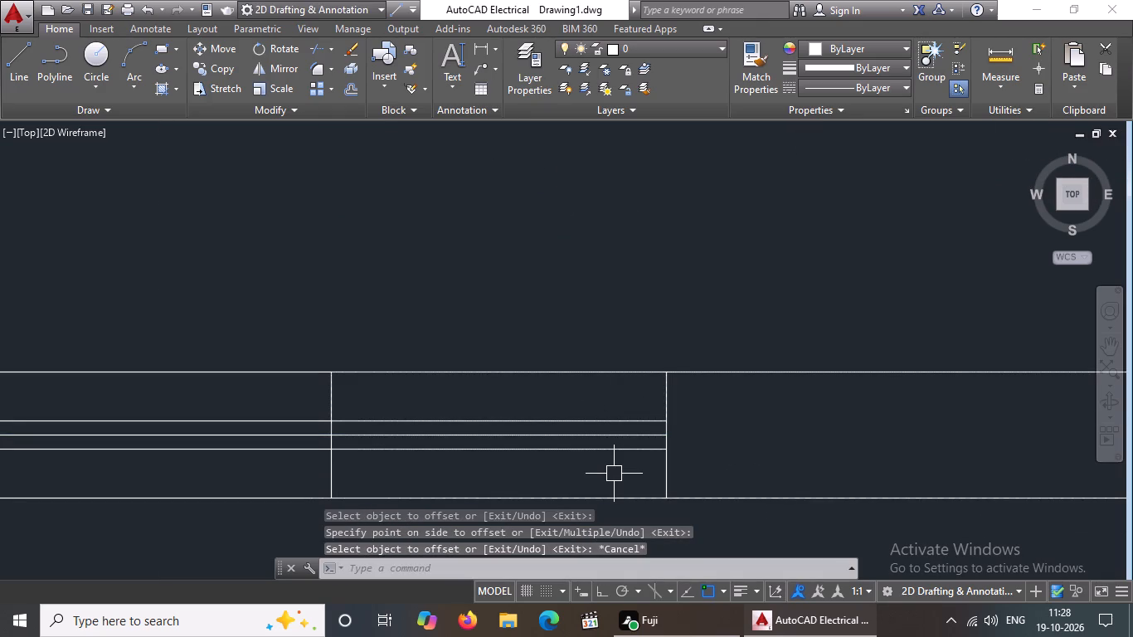
Offset both end lines of the lower BED ROOM window outward by 2" to form its frame.
key(o)
key(Return)
text(2")
key(Return)
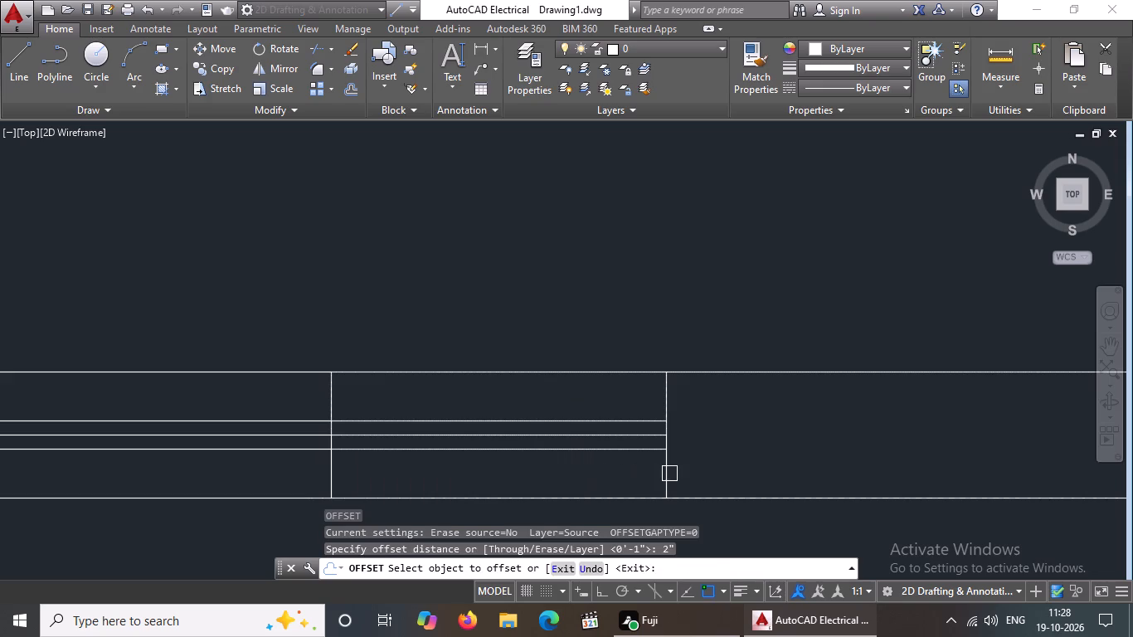
drag(670, 474, 708, 472)
click(747, 471)
scroll(733, 474, down, 4)
scroll(645, 505, up, 4)
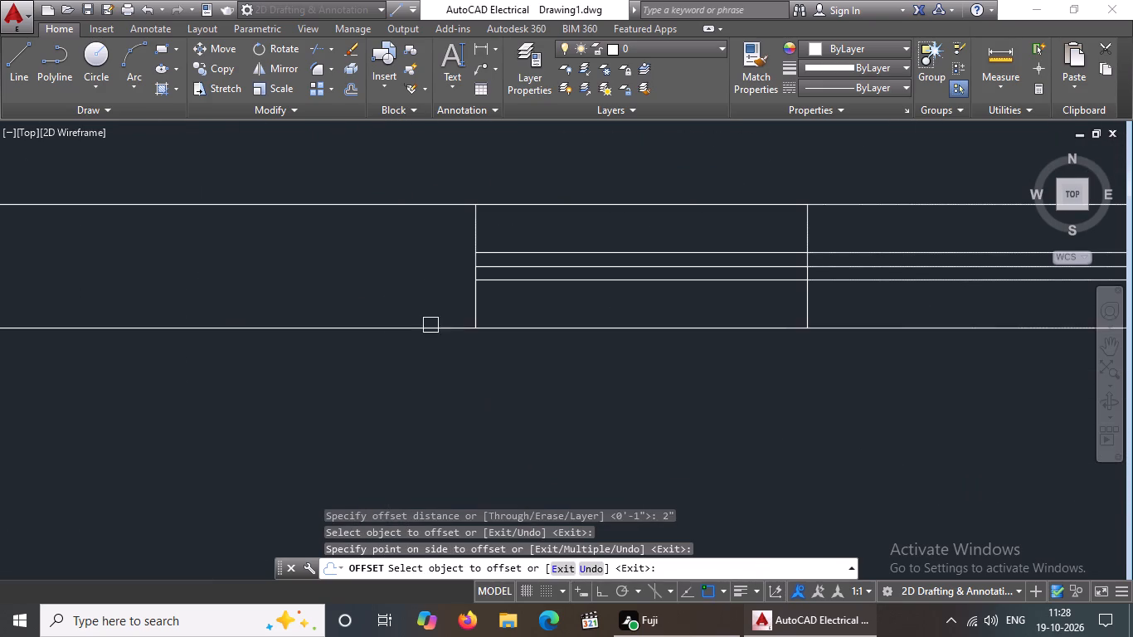
click(479, 310)
click(403, 308)
scroll(442, 296, down, 2)
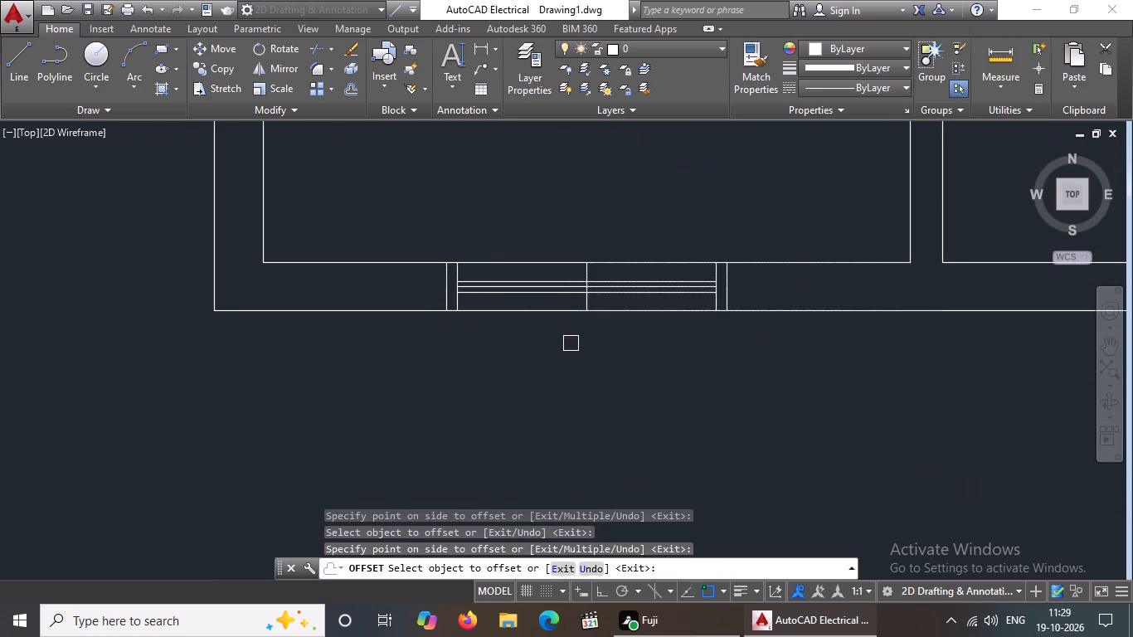
key(Escape)
Erase the lengthwise middle line between the two pane lines of the lower BED ROOM window.
scroll(578, 298, up, 3)
click(532, 252)
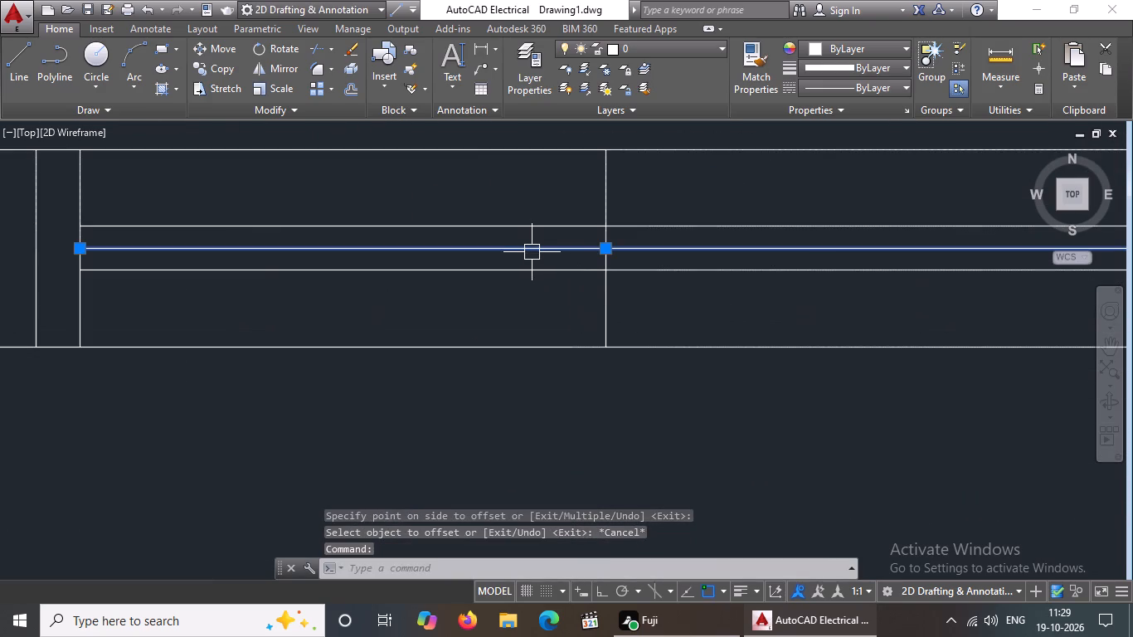
key(Delete)
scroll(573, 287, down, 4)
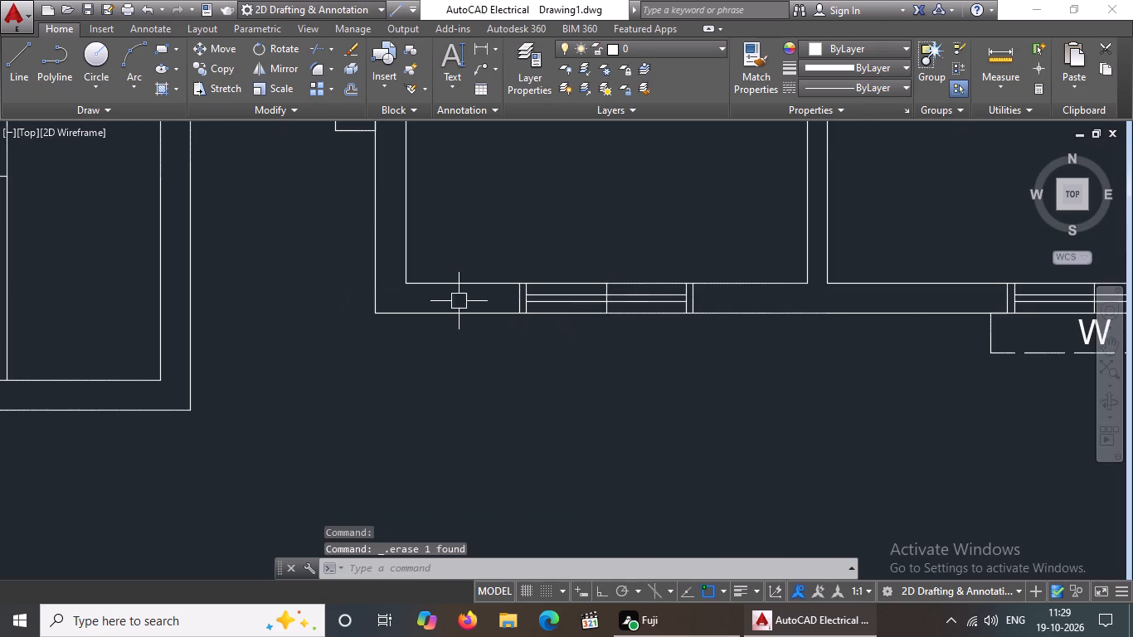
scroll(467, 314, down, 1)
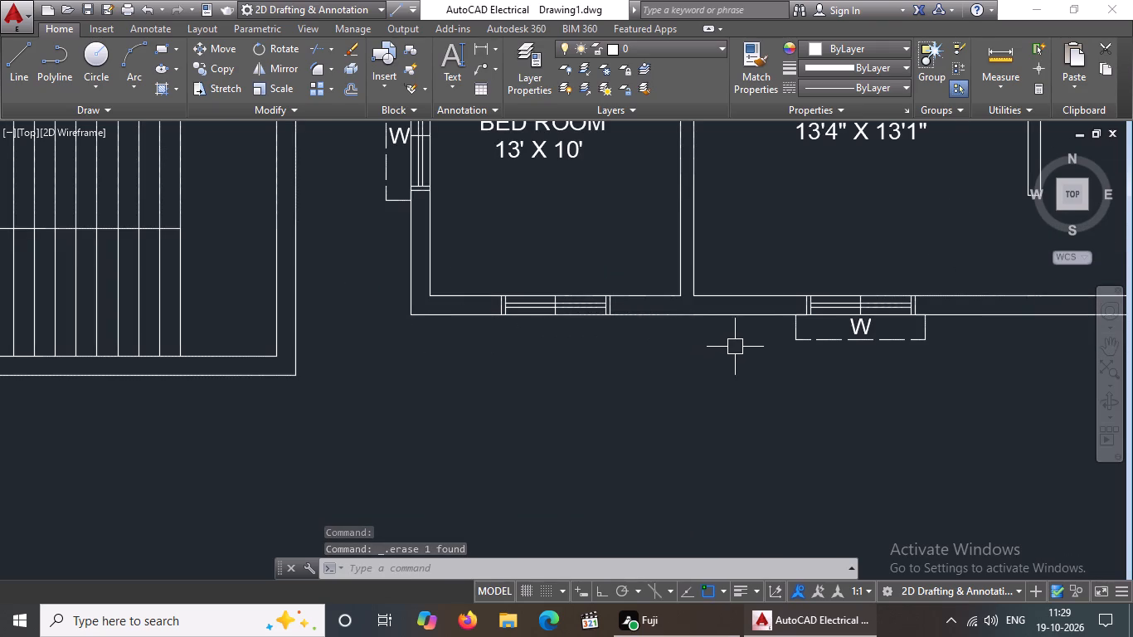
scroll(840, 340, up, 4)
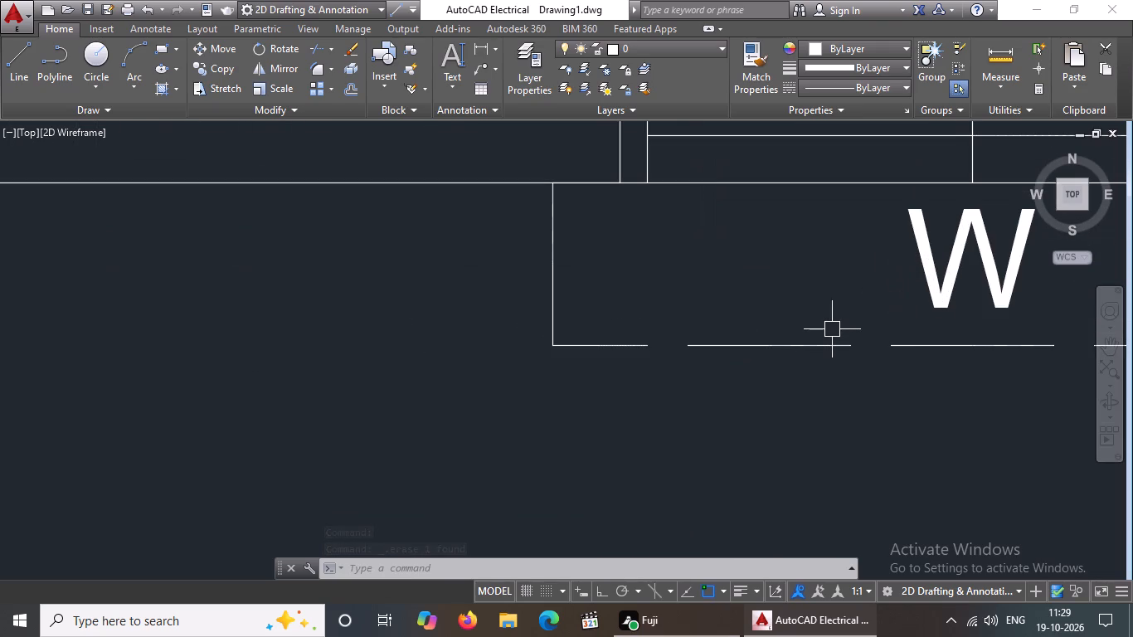
Draw lines from the outer left corner of the lower bedroom's bottom-wall window, 5" left along the wall and 1' down.
scroll(832, 329, down, 2)
middle_drag(189, 304, 493, 403)
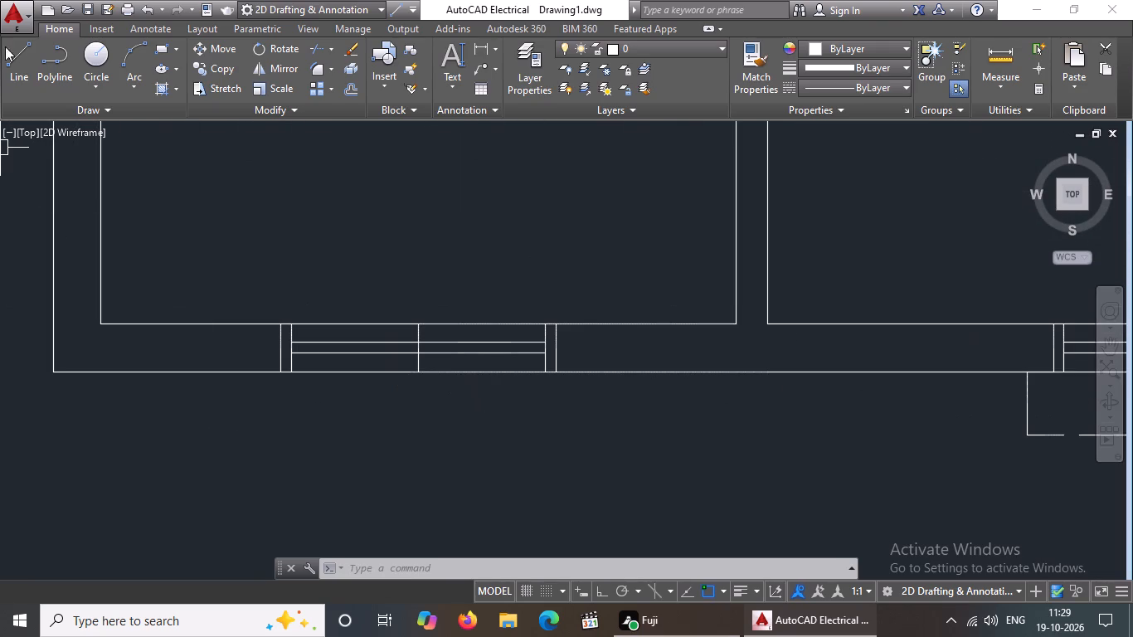
click(7, 75)
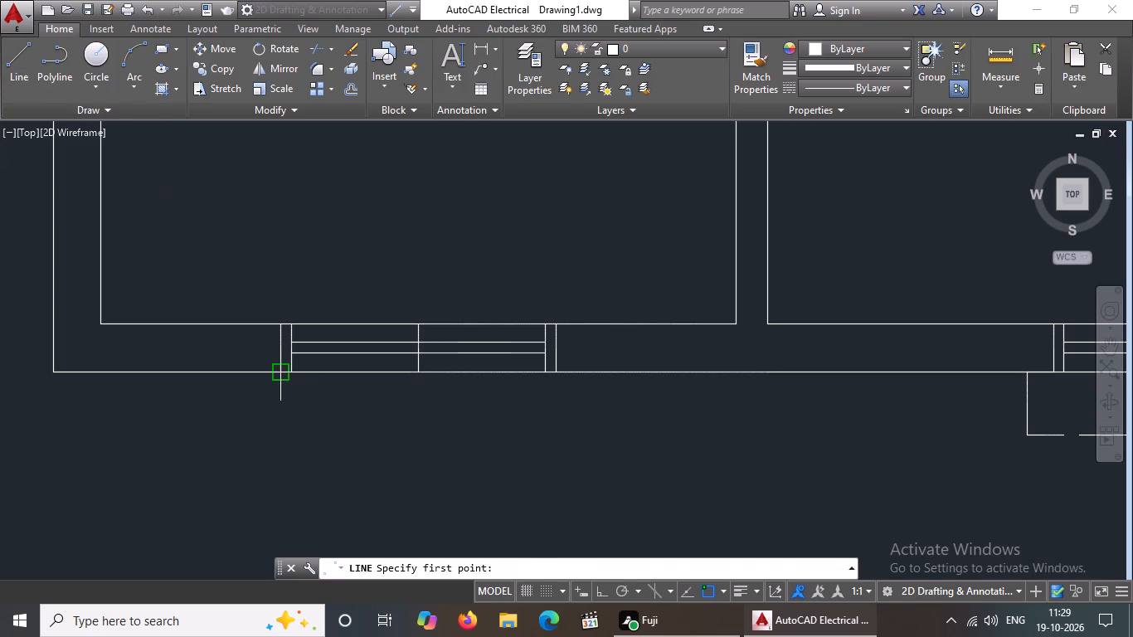
drag(278, 365, 260, 367)
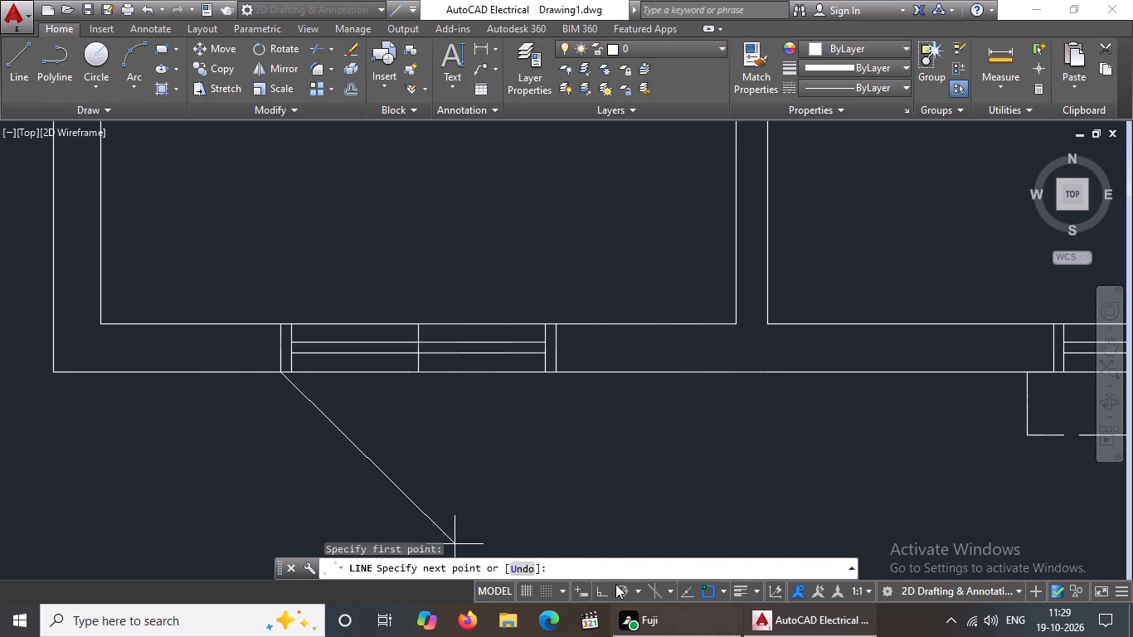
click(598, 589)
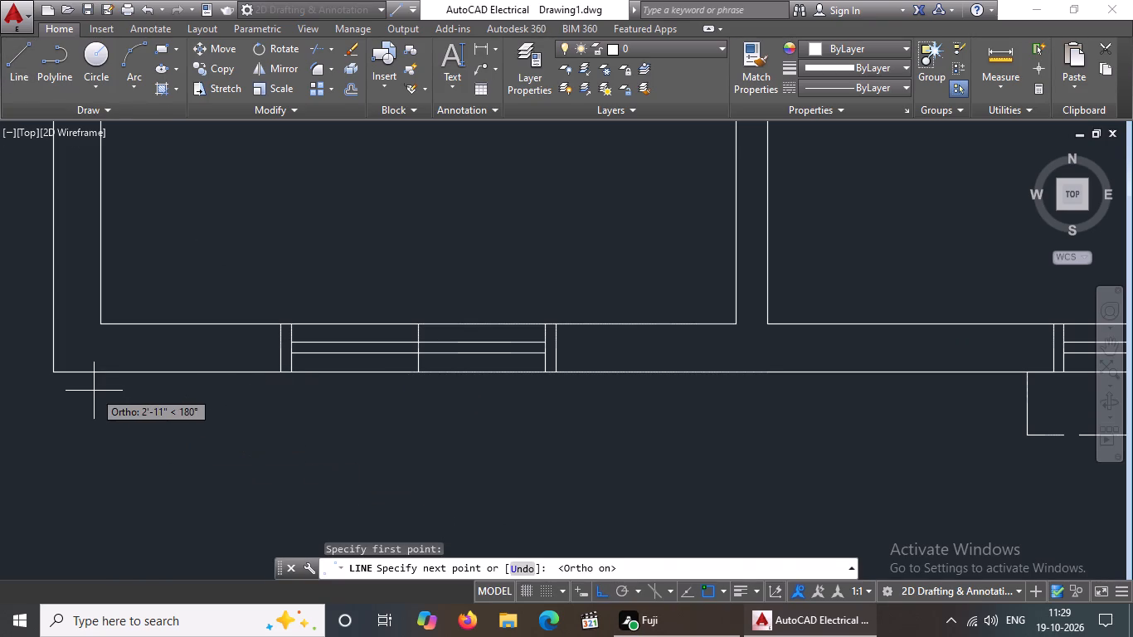
key(5)
key(shift+quotedbl)
key(Return)
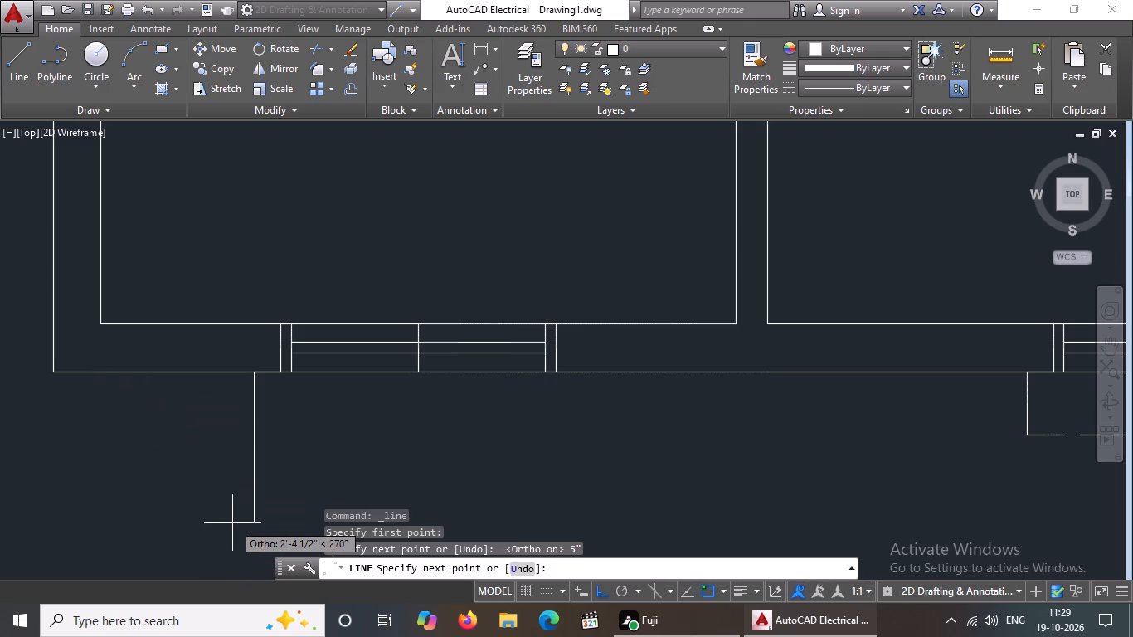
text(1')
key(Return)
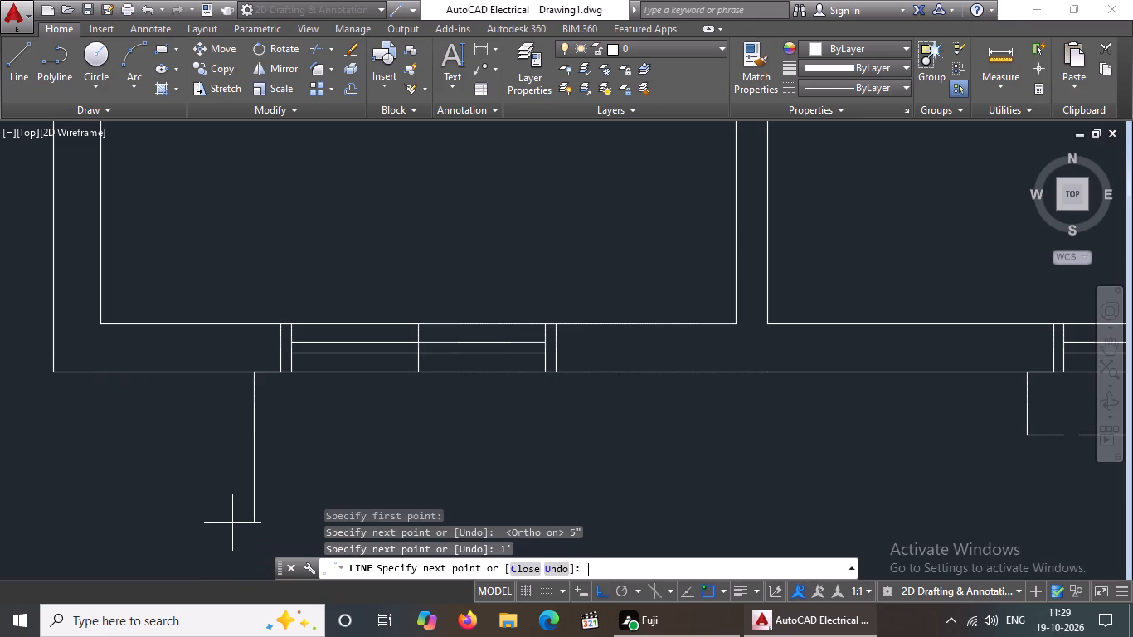
key(Return)
Draw lines from the same window's outer right corner, 5" right and 1' down, joining back to the left projection's lower end.
drag(17, 67, 17, 66)
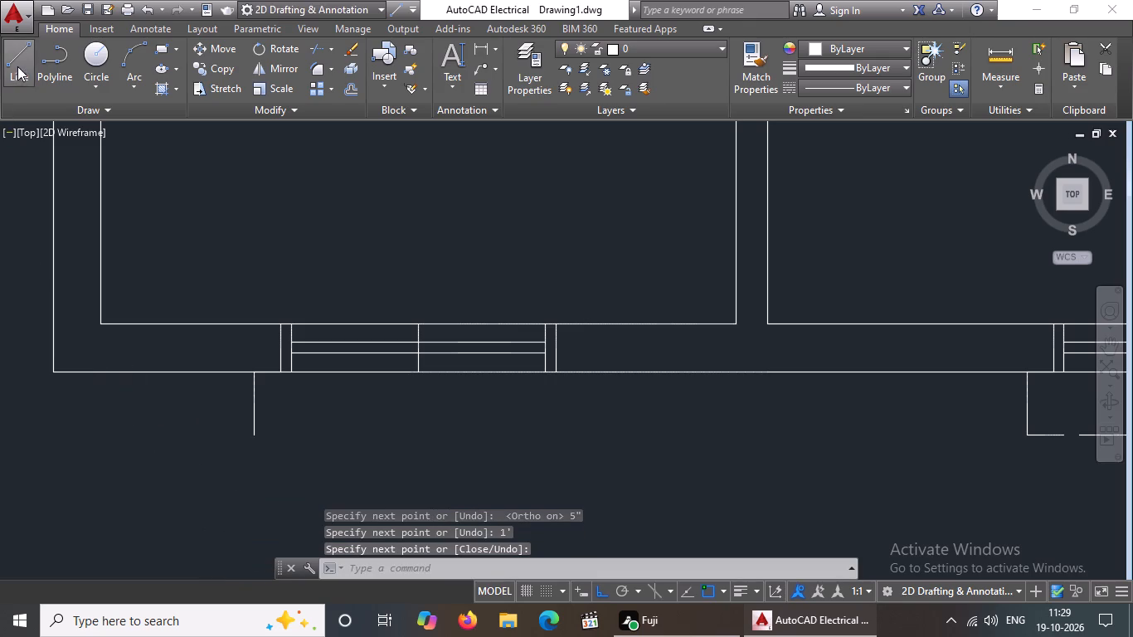
drag(17, 66, 23, 80)
drag(558, 370, 583, 379)
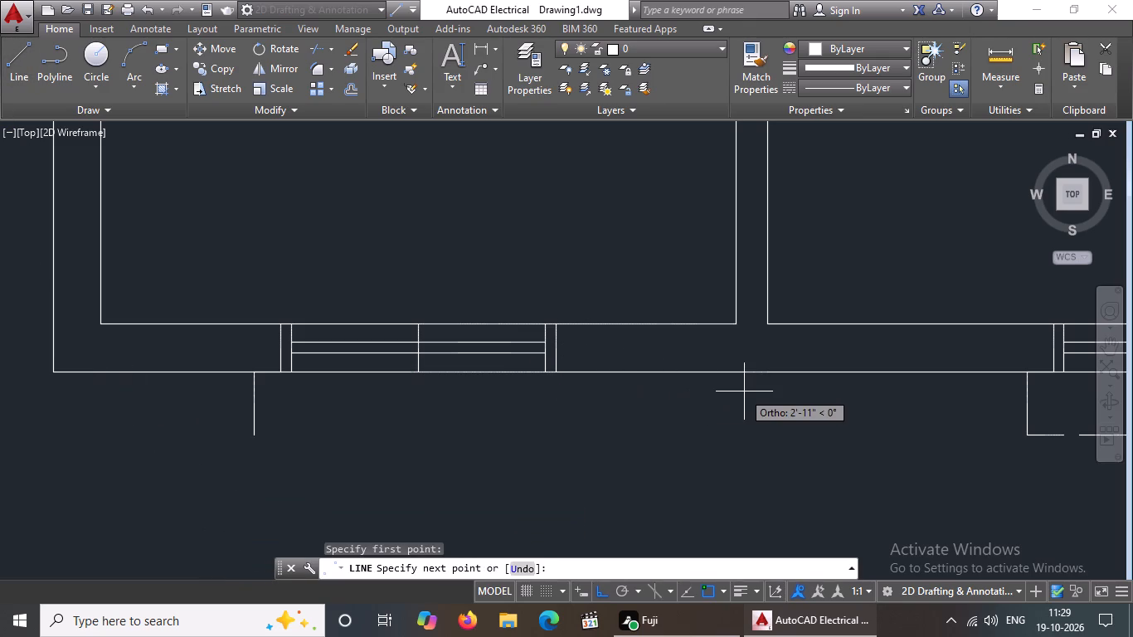
text(5")
key(Return)
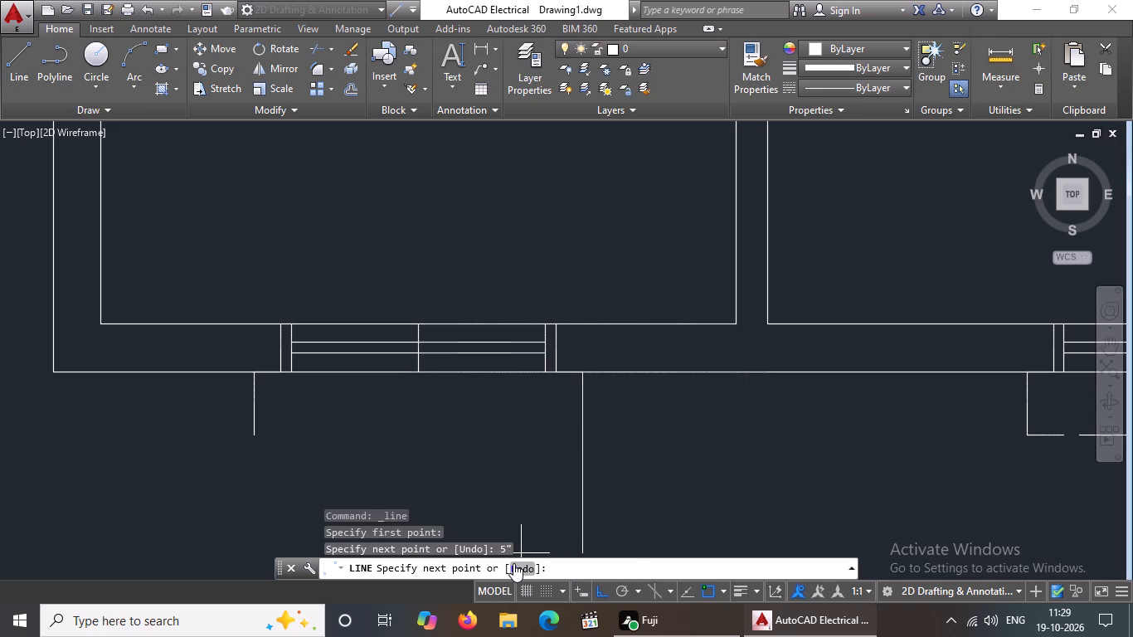
text(1')
key(Return)
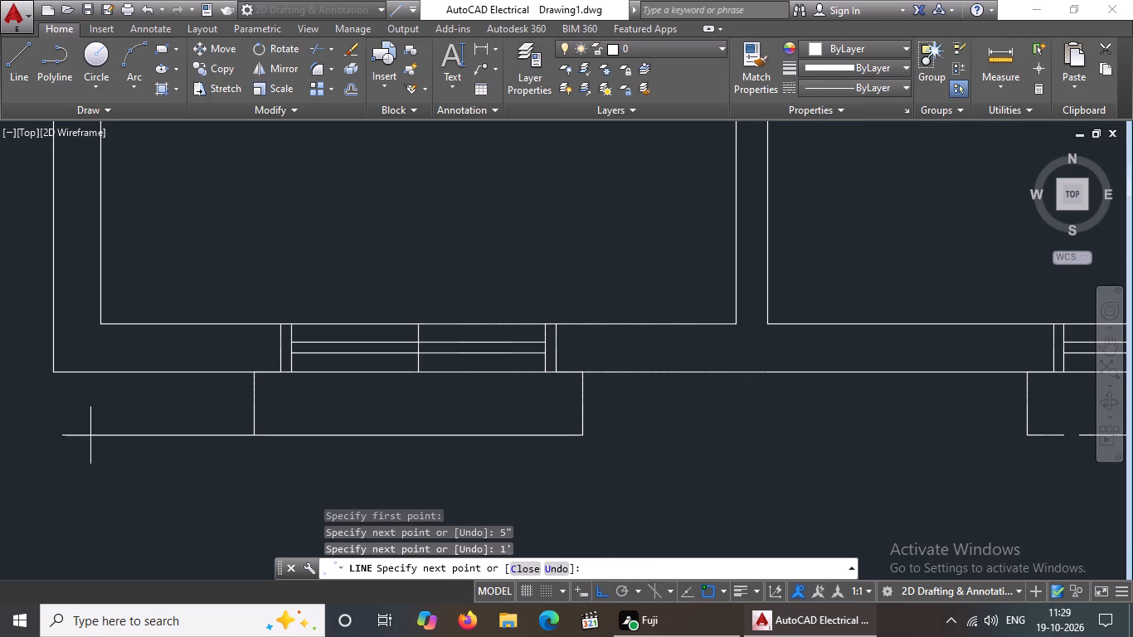
drag(254, 430, 262, 435)
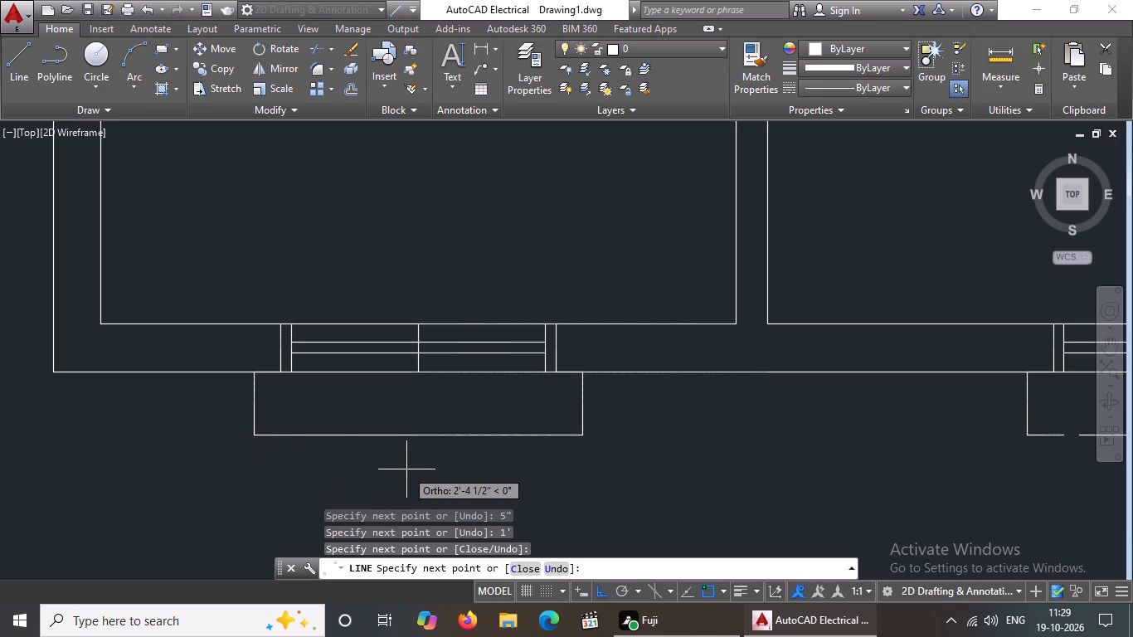
key(Escape)
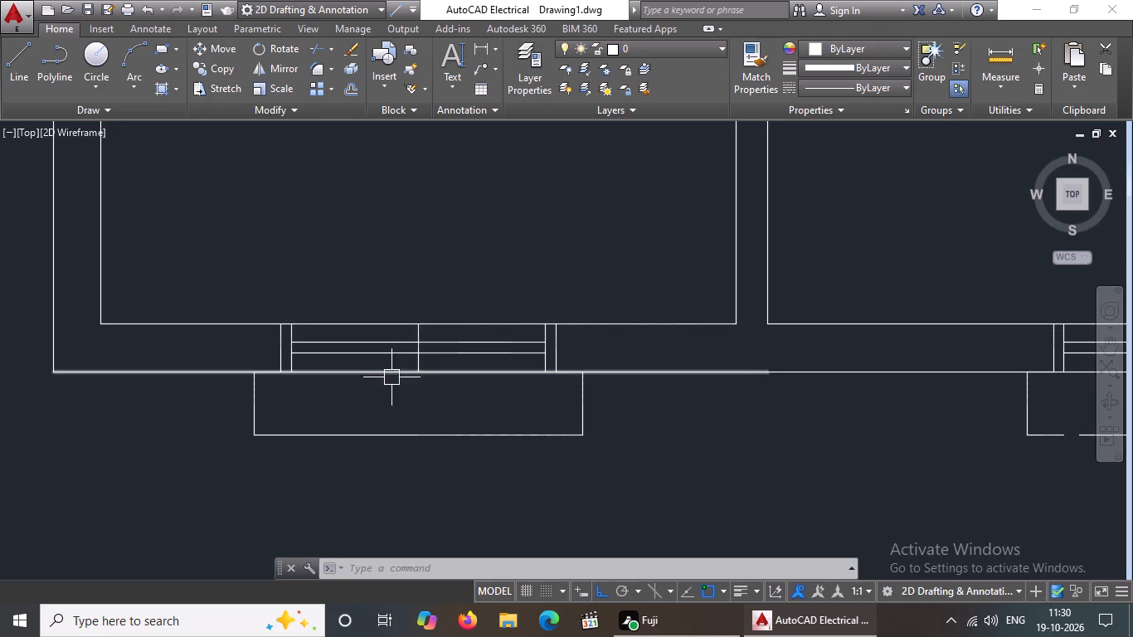
Change the linetype of the new projection outline below the bedroom window to ACAD_ISO02W100.
scroll(390, 384, up, 3)
scroll(121, 314, down, 3)
scroll(36, 316, up, 3)
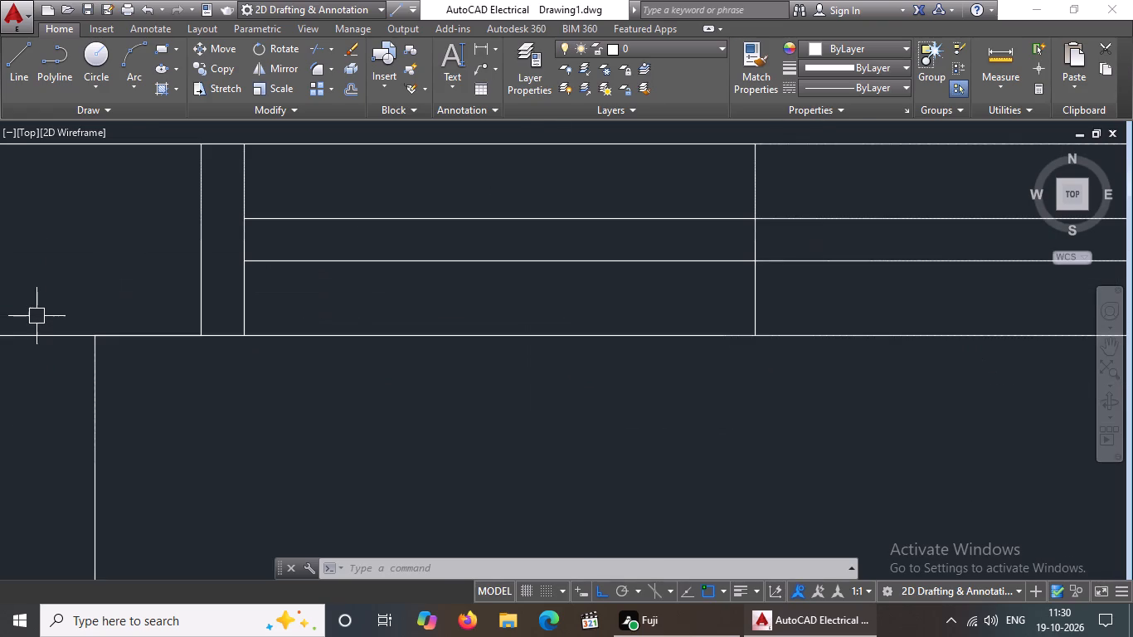
drag(27, 297, 104, 356)
scroll(187, 368, down, 4)
click(432, 431)
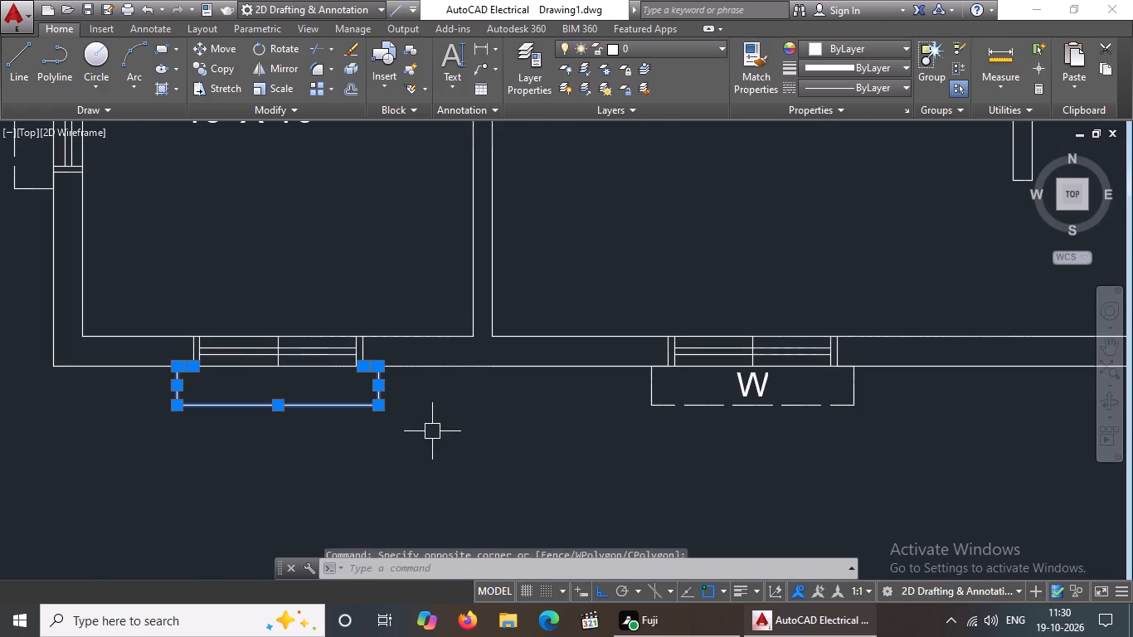
click(887, 88)
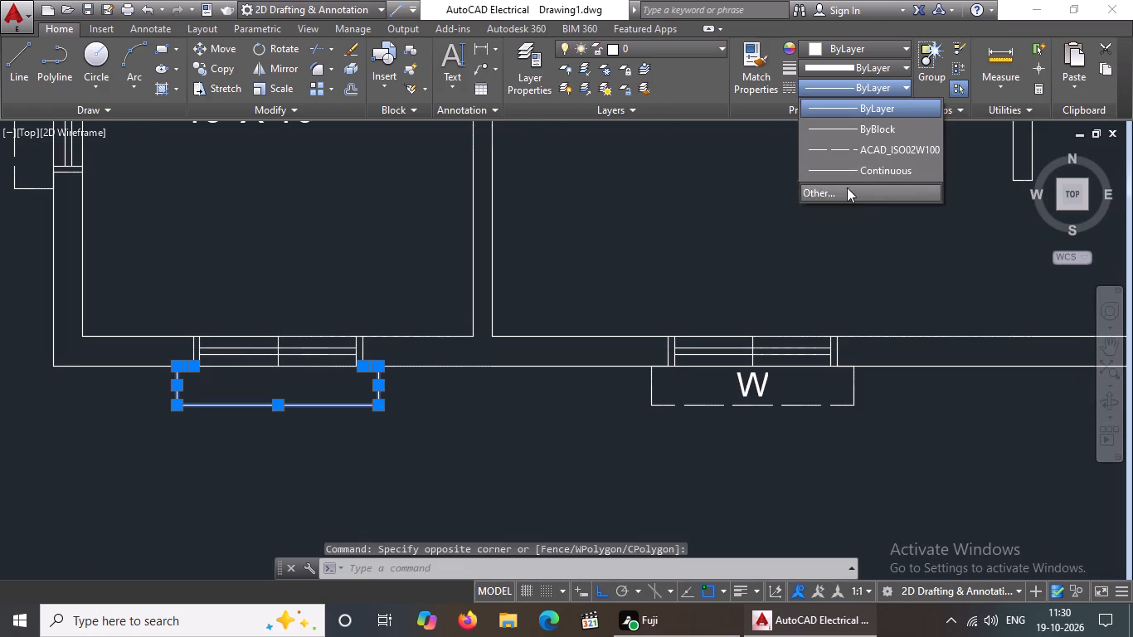
click(845, 151)
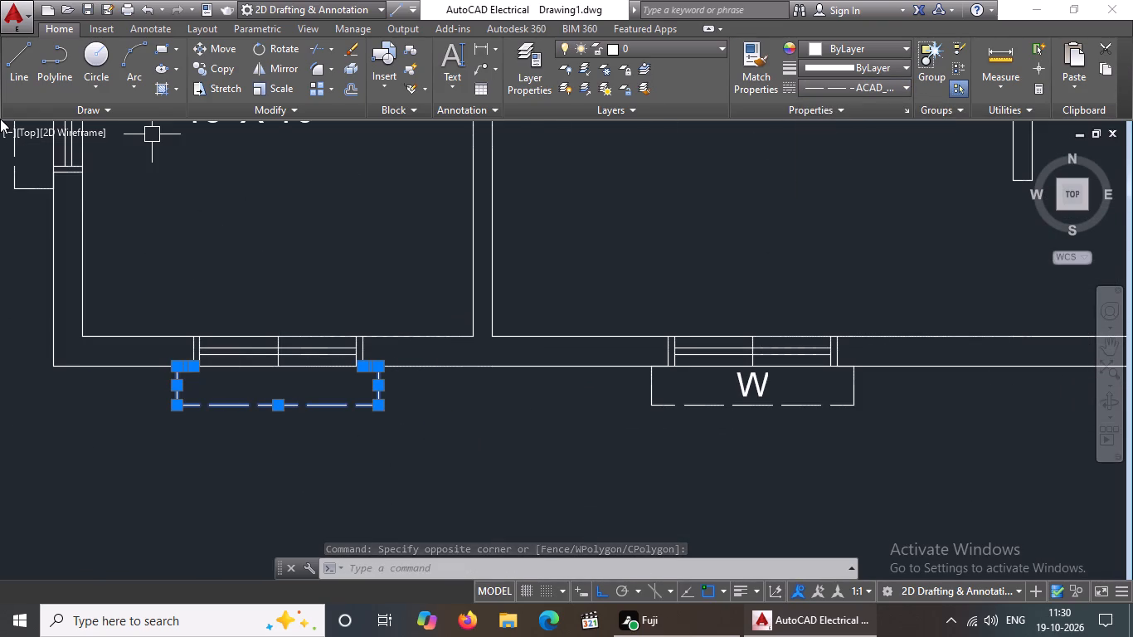
key(Escape)
Copy the W label from the dining room's bottom window horizontally into the outline below the bedroom window.
scroll(92, 199, down, 2)
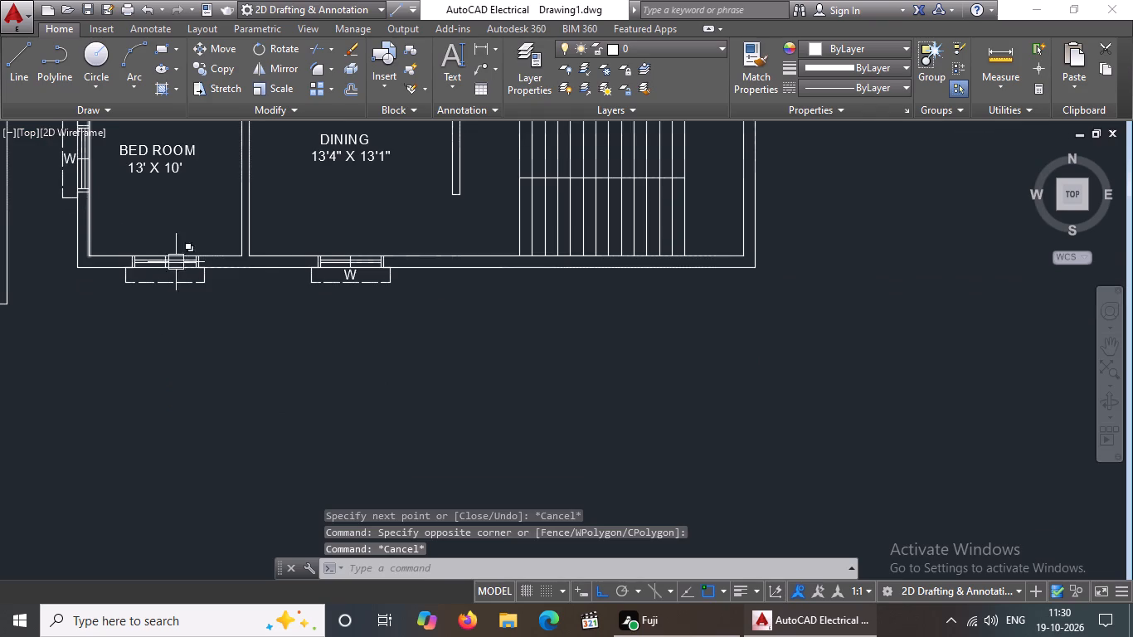
scroll(324, 256, up, 3)
click(431, 317)
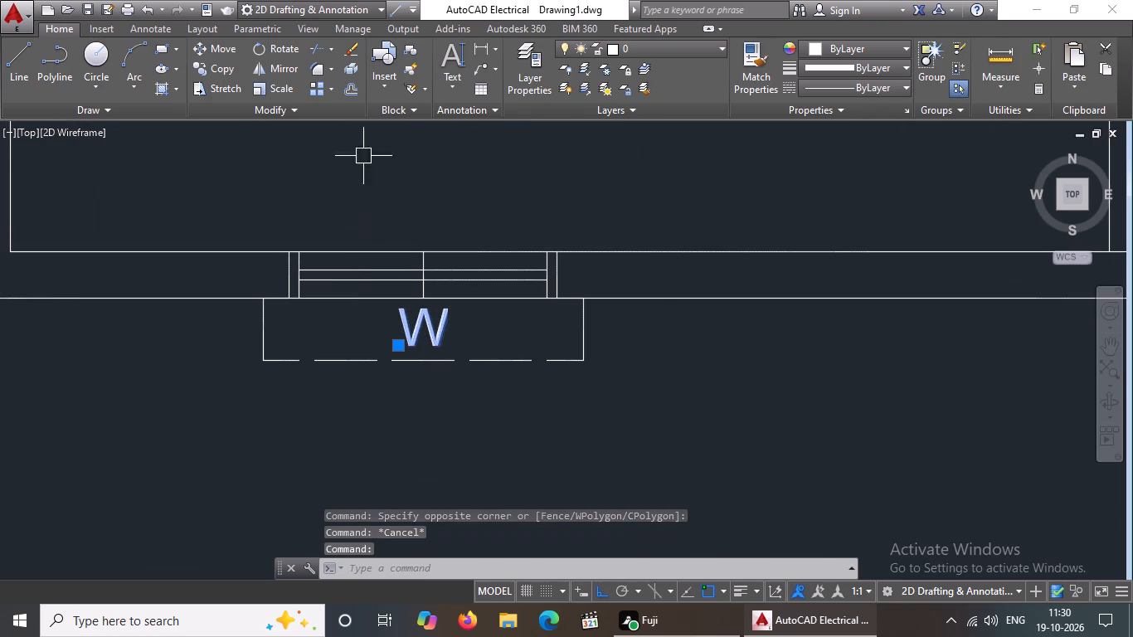
click(223, 67)
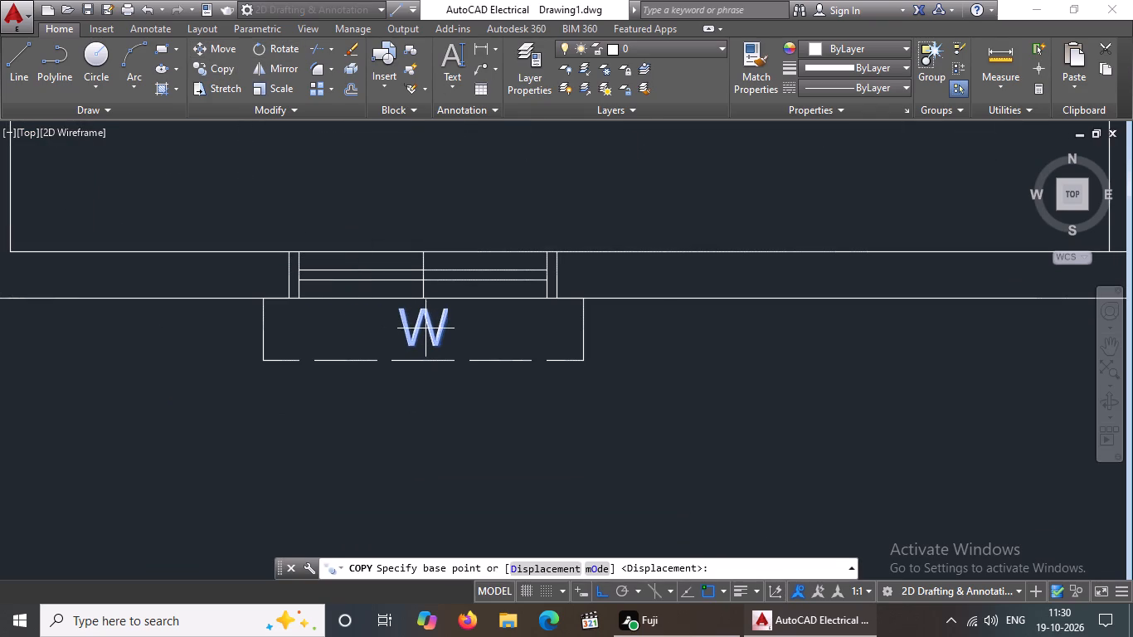
click(425, 320)
scroll(419, 318, down, 2)
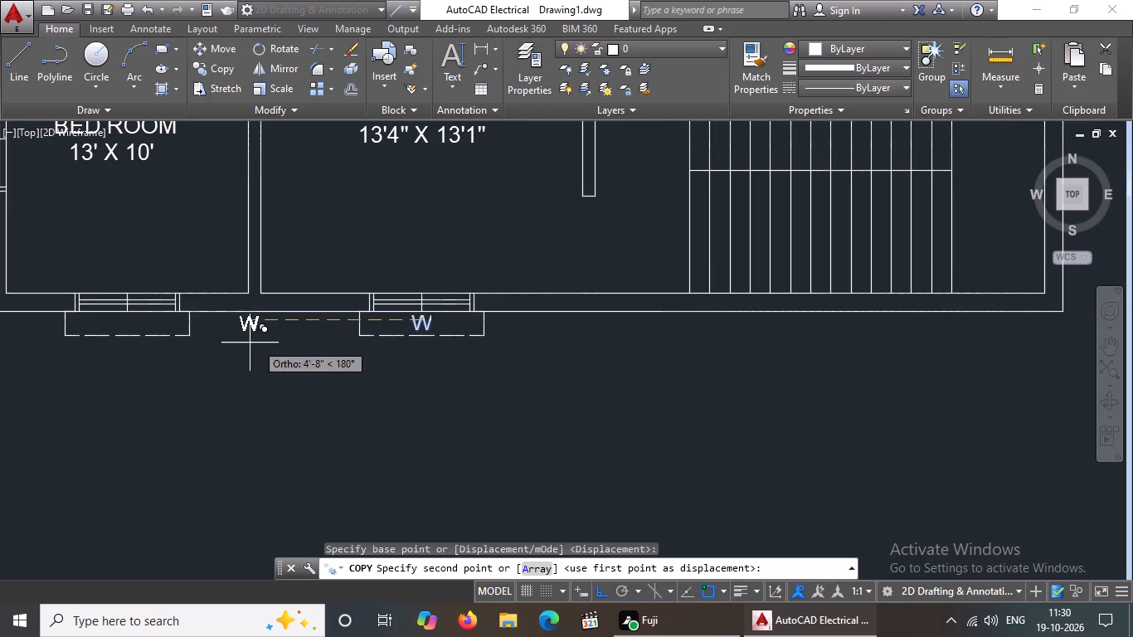
scroll(120, 333, up, 2)
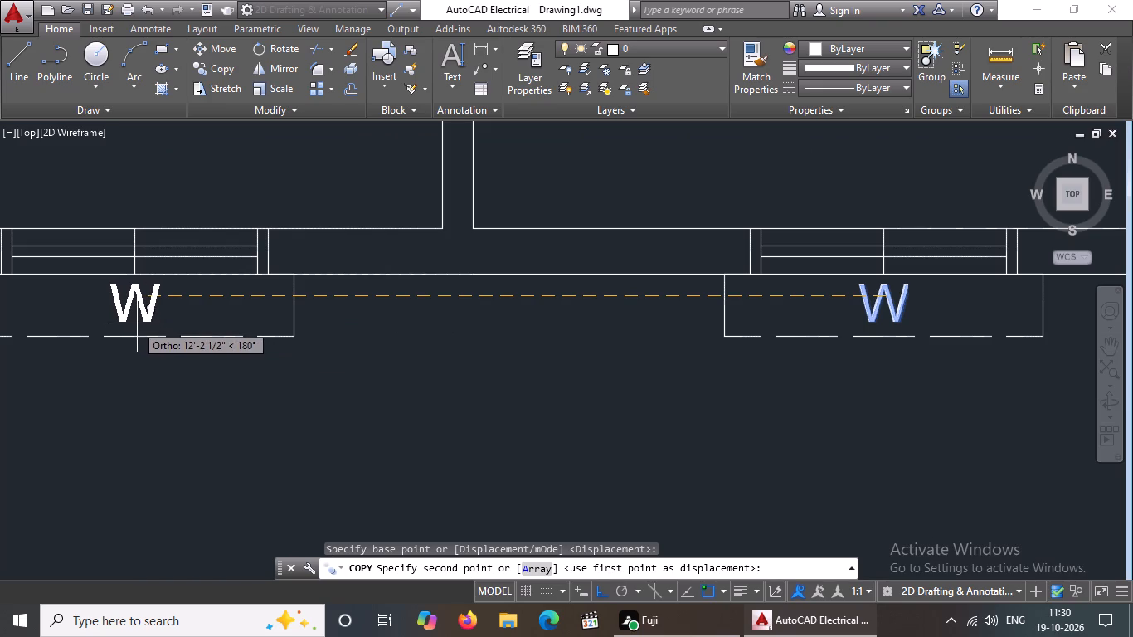
click(137, 323)
scroll(222, 323, down, 6)
key(Escape)
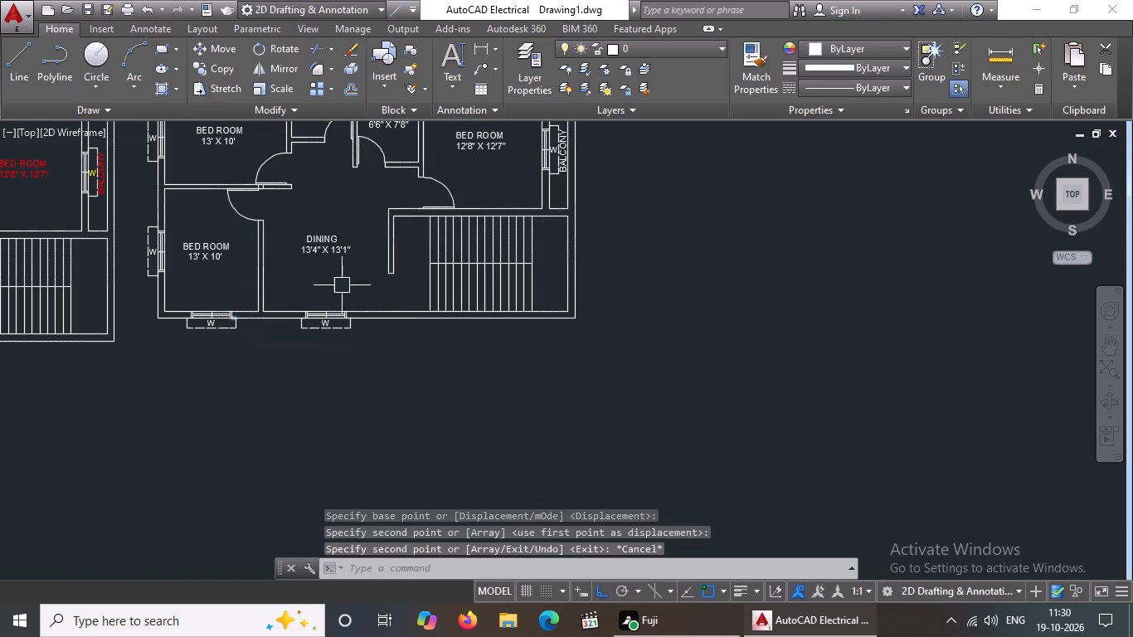
Change the colour of the lower BED ROOM 13' X 10' label in the white-labelled plan to yellow.
scroll(362, 279, down, 3)
middle_drag(268, 356, 353, 478)
scroll(271, 396, down, 2)
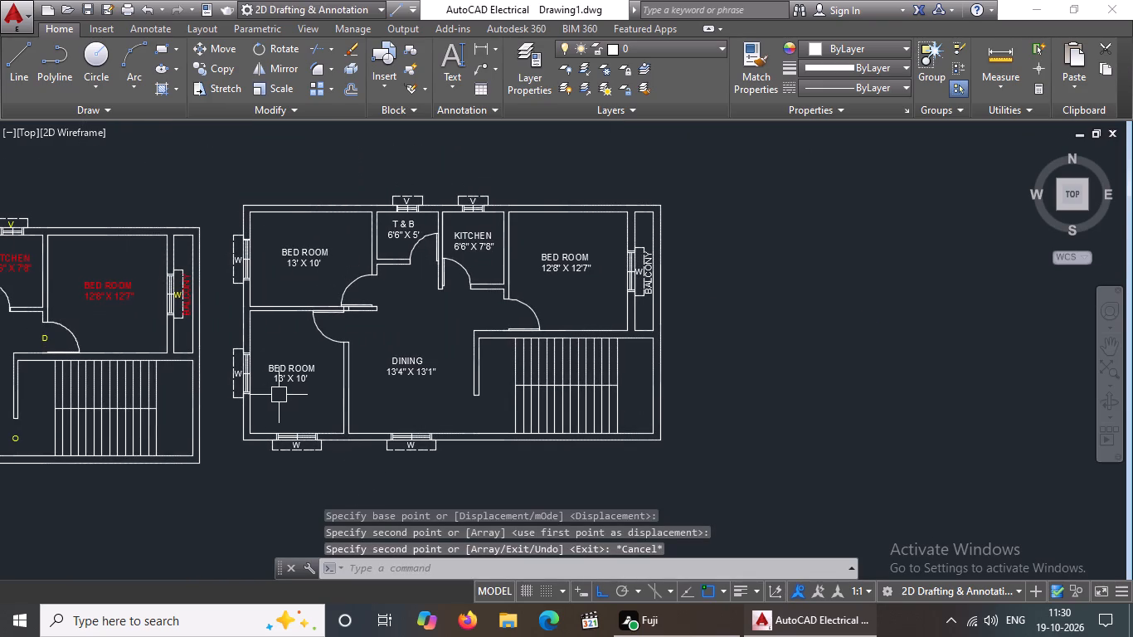
click(291, 376)
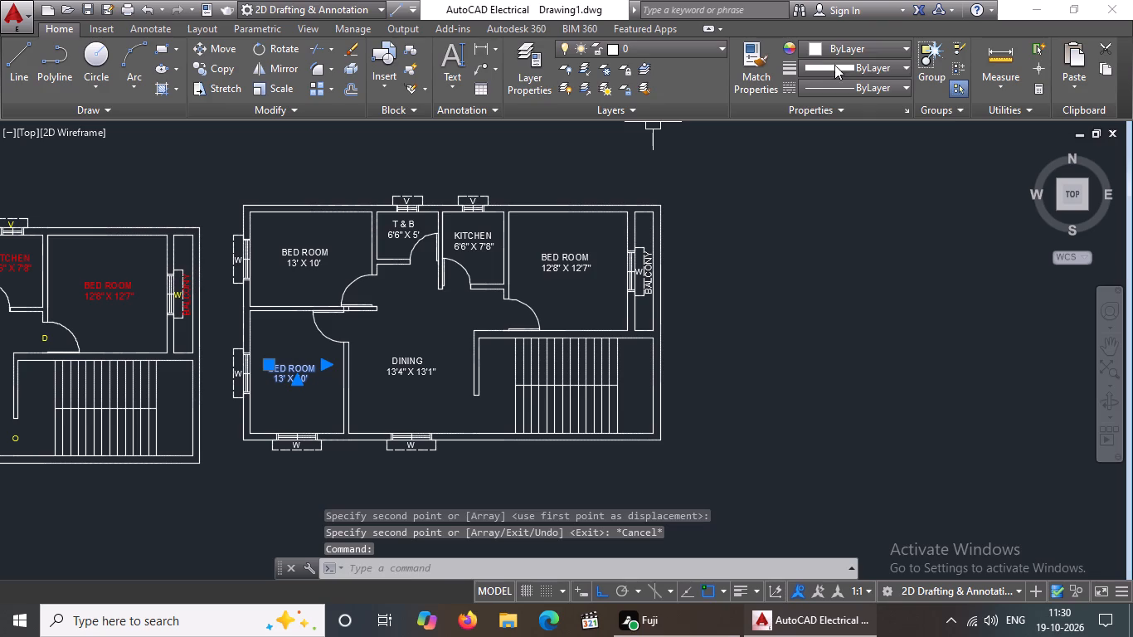
click(844, 48)
click(828, 214)
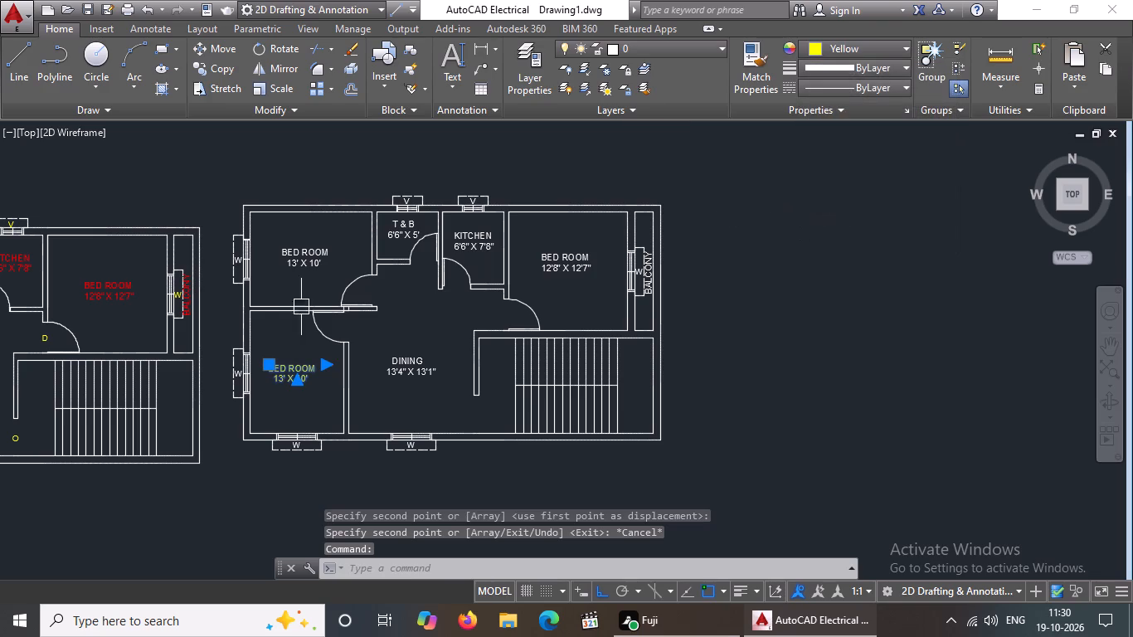
key(Escape)
Change the colour of the DINING 13'4" X 13'1" label to yellow.
scroll(424, 387, up, 2)
scroll(424, 387, down, 4)
scroll(411, 387, up, 3)
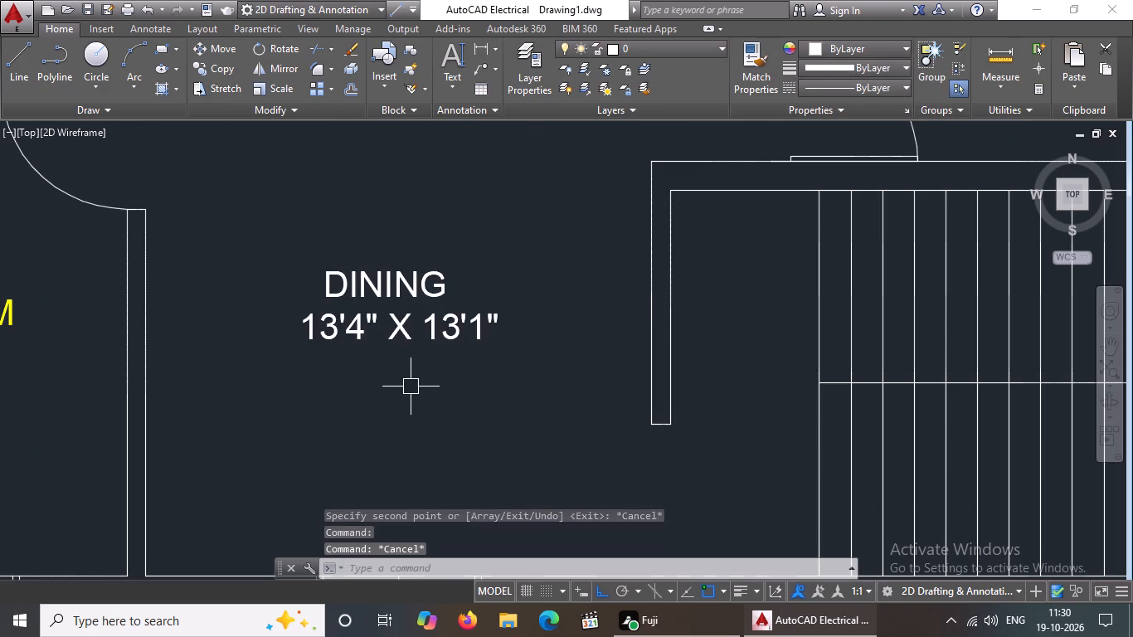
click(402, 332)
click(874, 48)
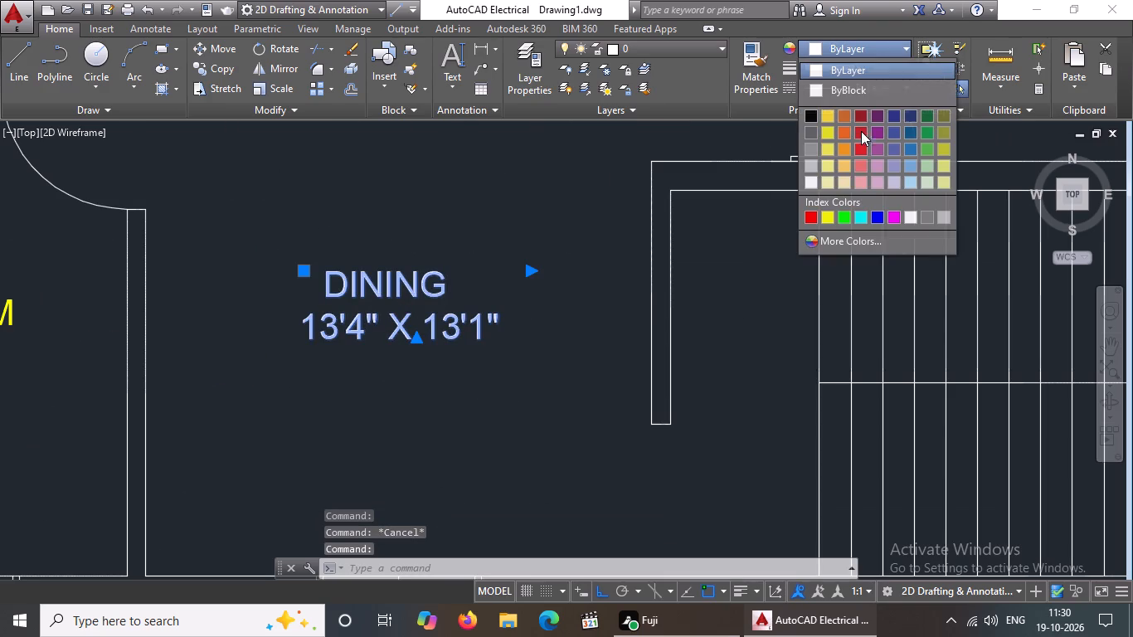
click(829, 217)
scroll(583, 407, down, 4)
scroll(589, 408, up, 3)
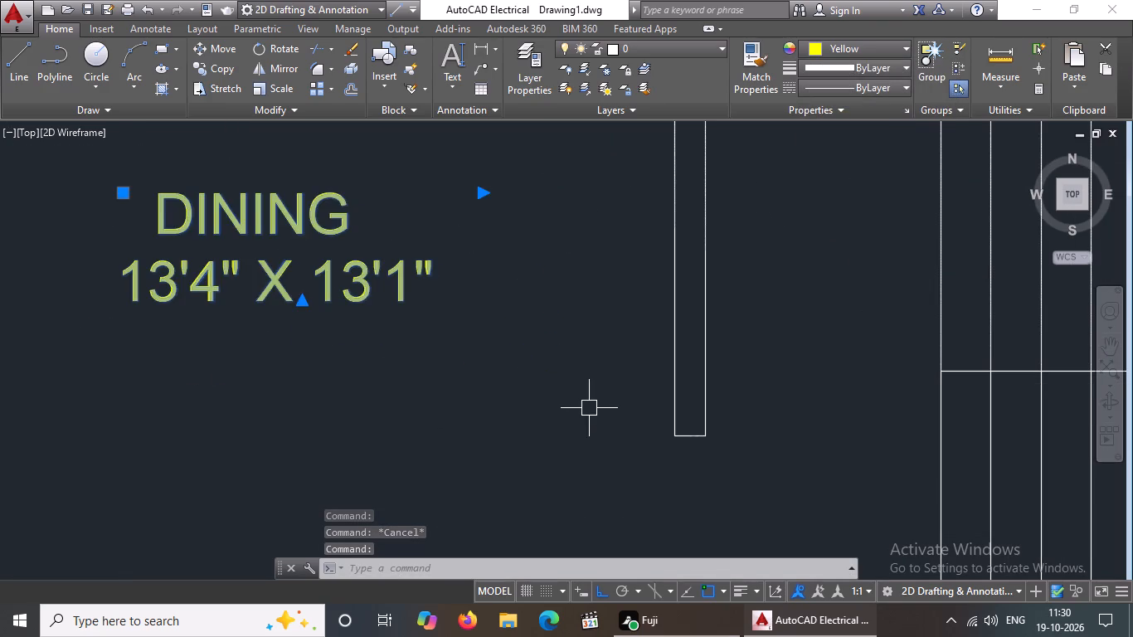
key(Escape)
Change the colour of the upper BED ROOM 13' X 10' label to yellow.
scroll(574, 383, down, 4)
scroll(379, 259, up, 3)
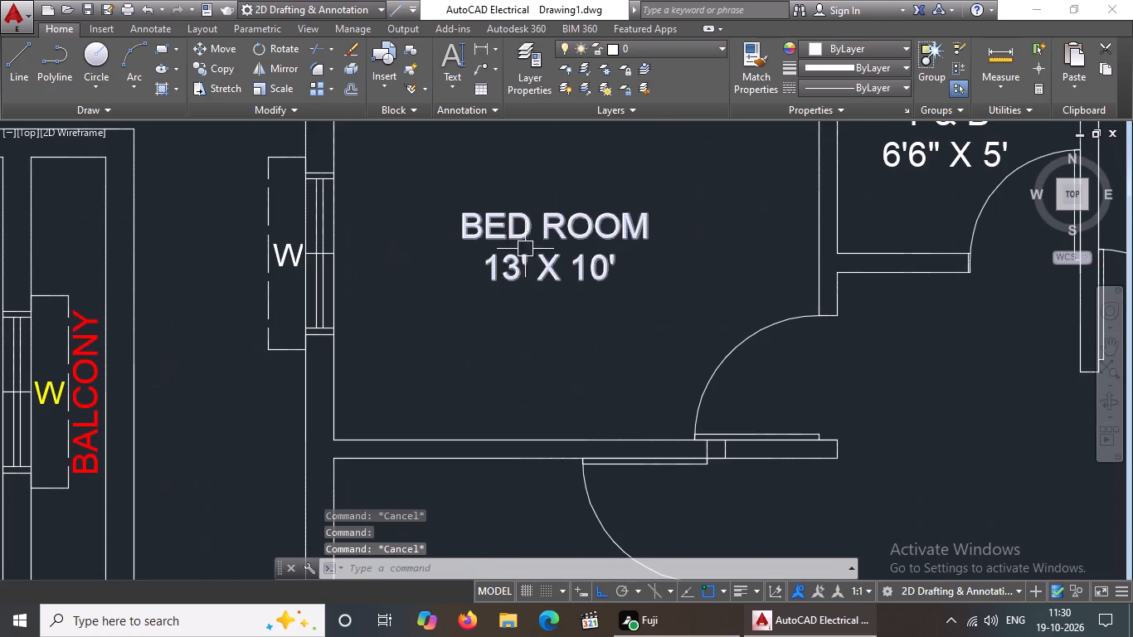
click(530, 246)
click(632, 223)
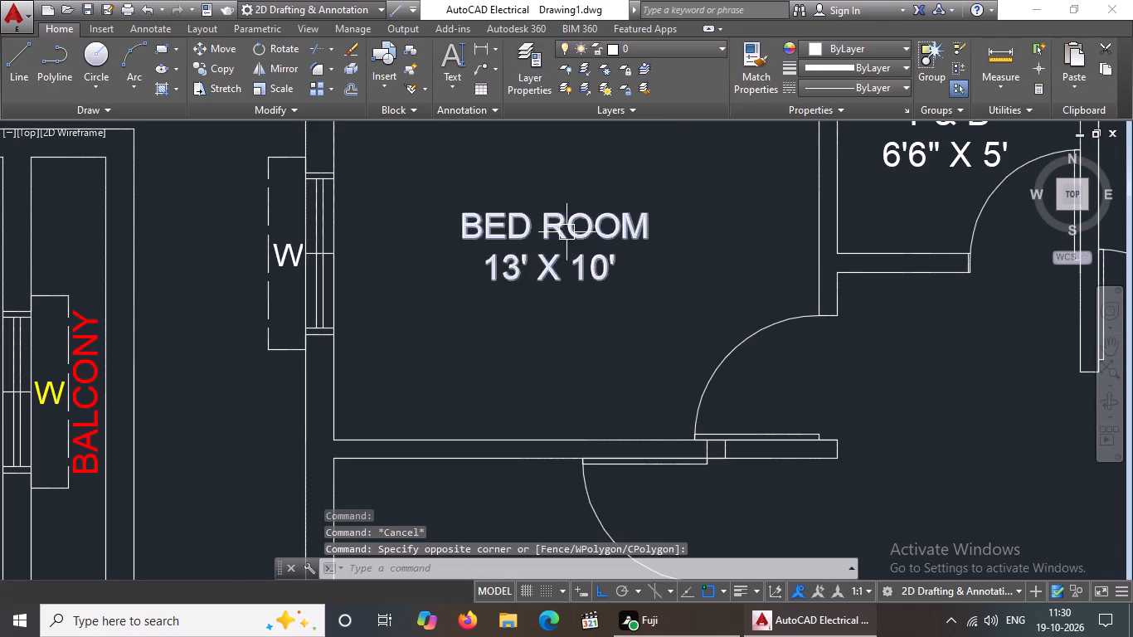
click(567, 232)
click(853, 52)
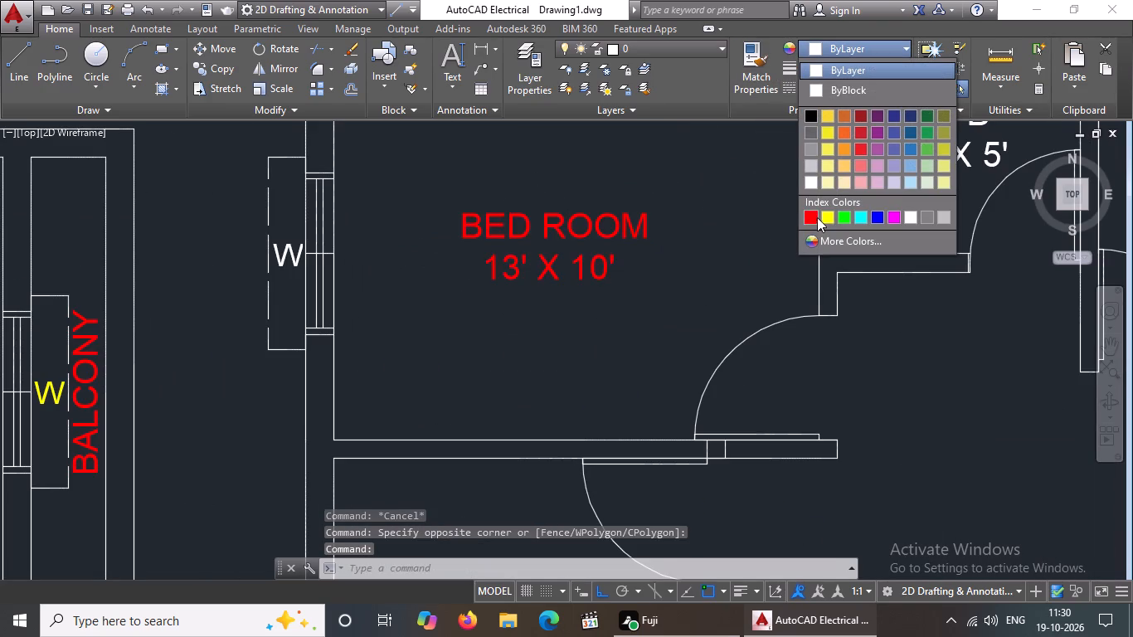
click(824, 217)
scroll(639, 273, down, 4)
scroll(644, 276, up, 2)
key(Escape)
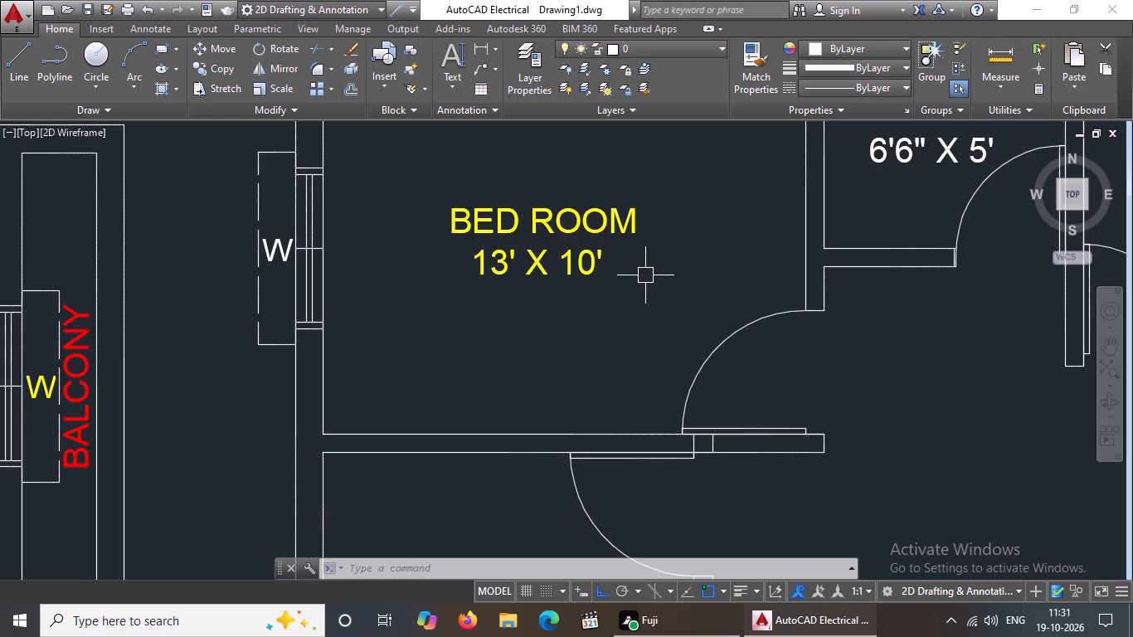
Change the colour of the T & B 6'6" X 5' label to yellow.
scroll(650, 278, down, 3)
scroll(709, 266, up, 2)
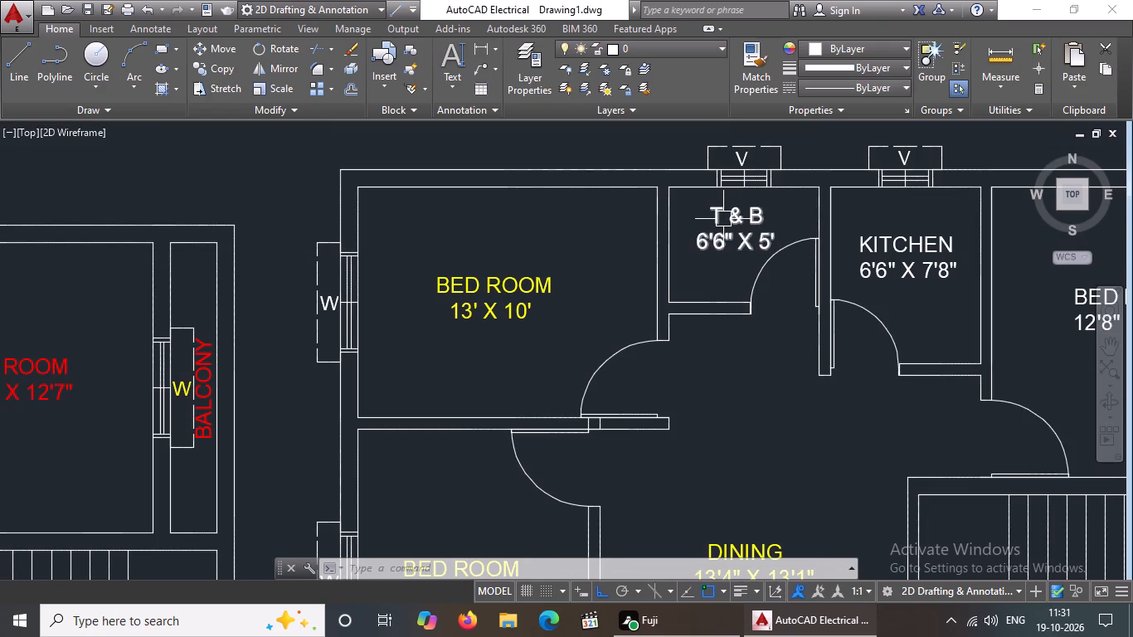
click(724, 221)
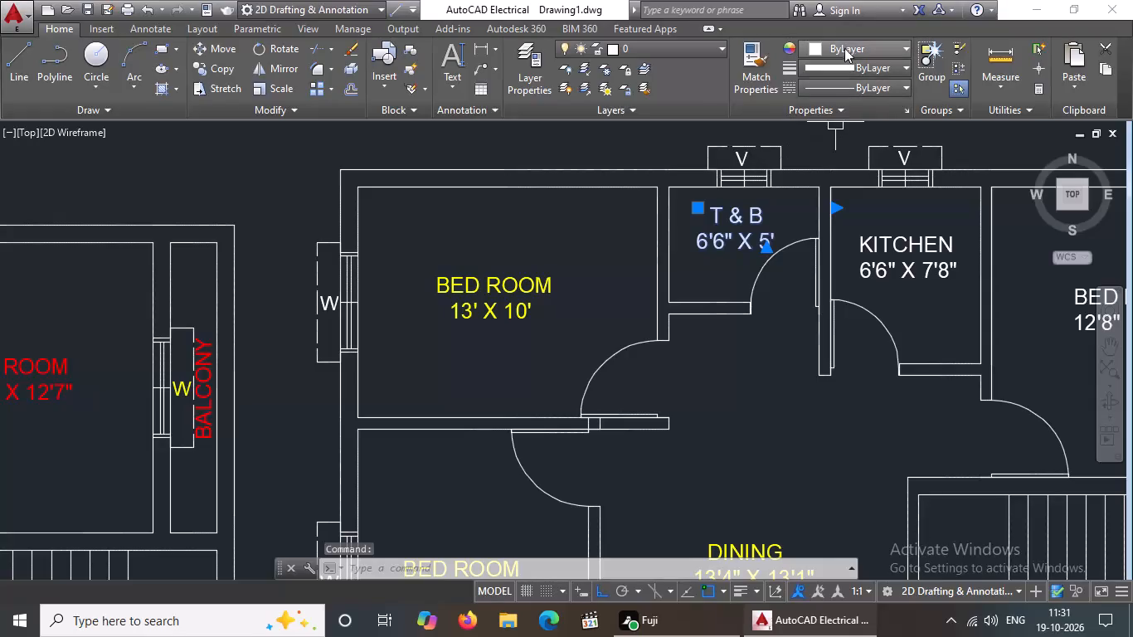
click(846, 46)
click(827, 223)
scroll(750, 300, down, 3)
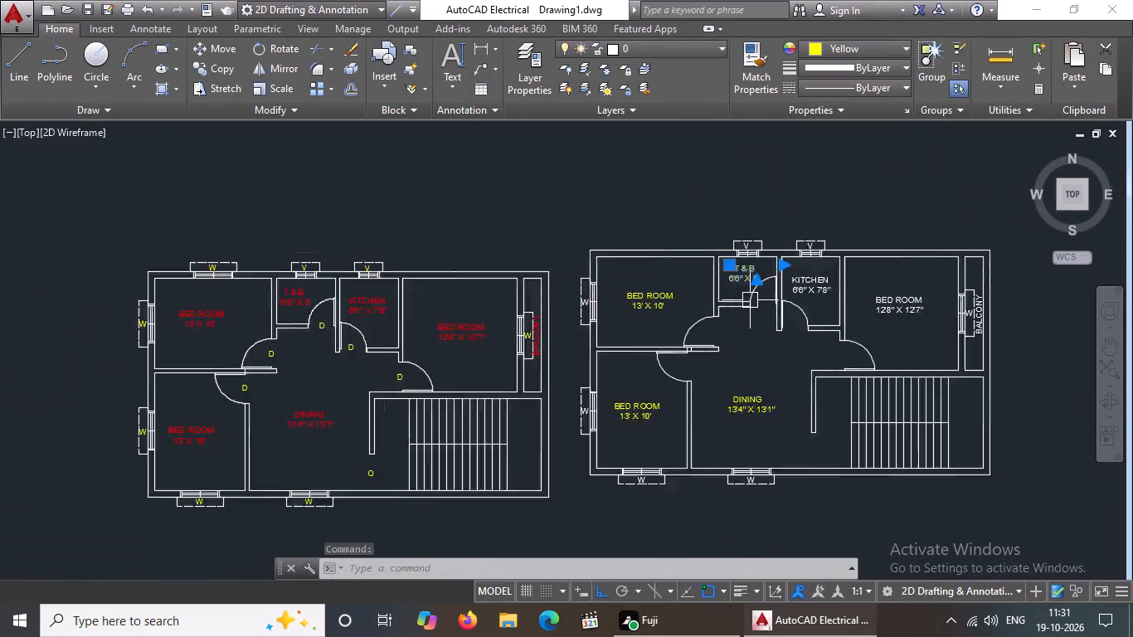
Change the colour of the KITCHEN 6'6" X 7'8" label in the second plan to yellow.
scroll(756, 297, up, 3)
key(Escape)
scroll(813, 284, down, 3)
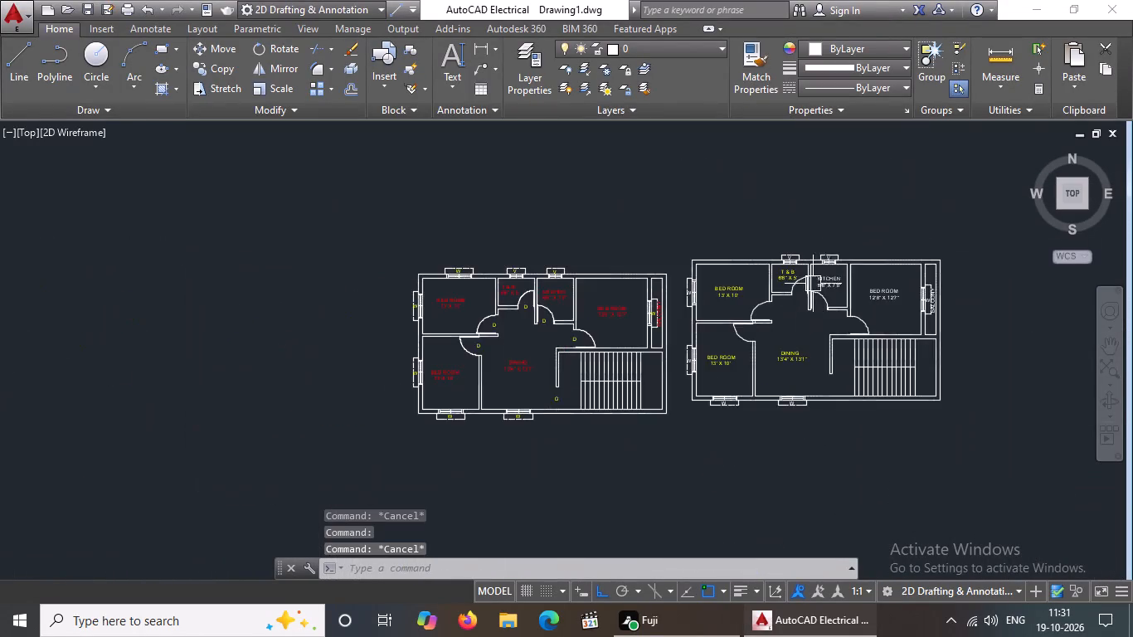
scroll(844, 275, up, 3)
click(796, 299)
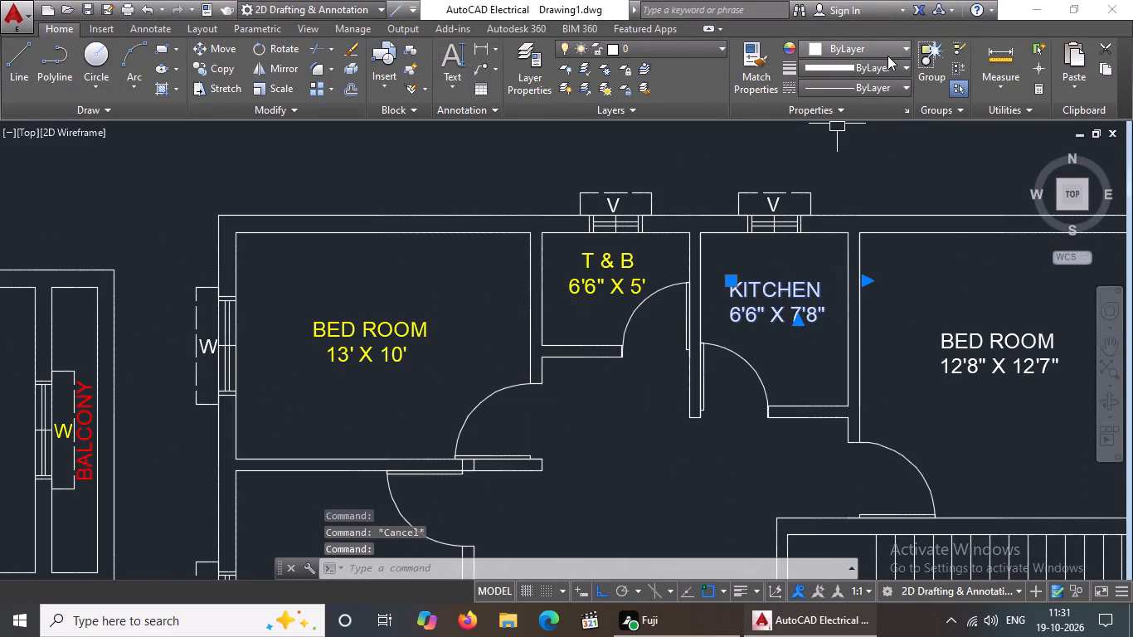
click(885, 46)
click(829, 218)
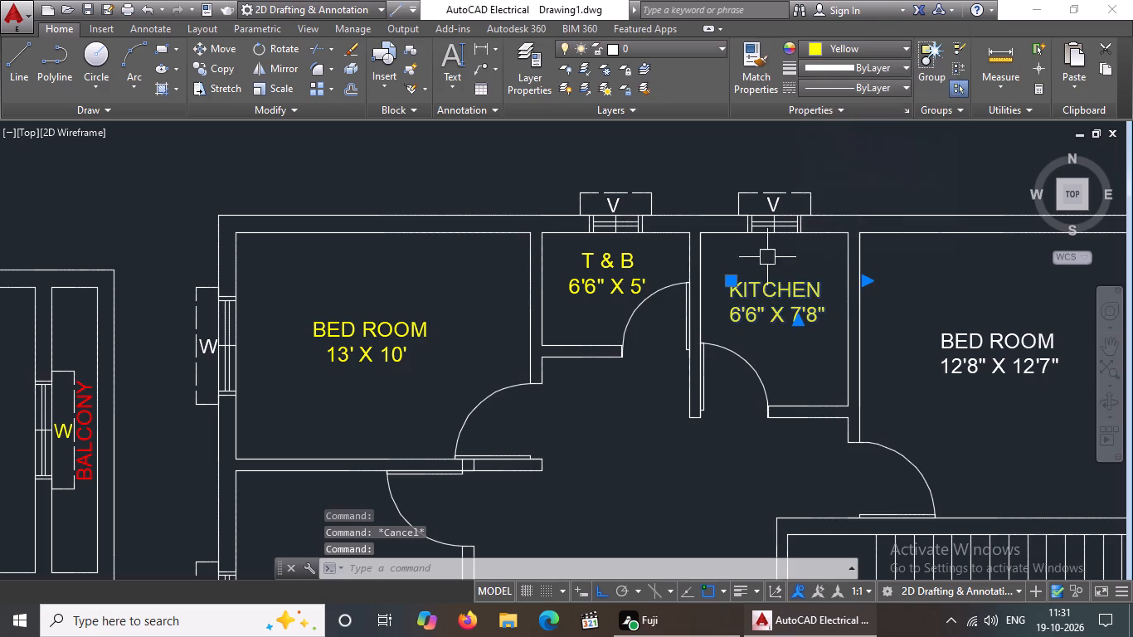
scroll(750, 272, down, 3)
scroll(750, 272, up, 3)
key(Escape)
Change the colour of the BED ROOM 12'8" X 12'7" label in the second plan to yellow.
scroll(765, 268, down, 2)
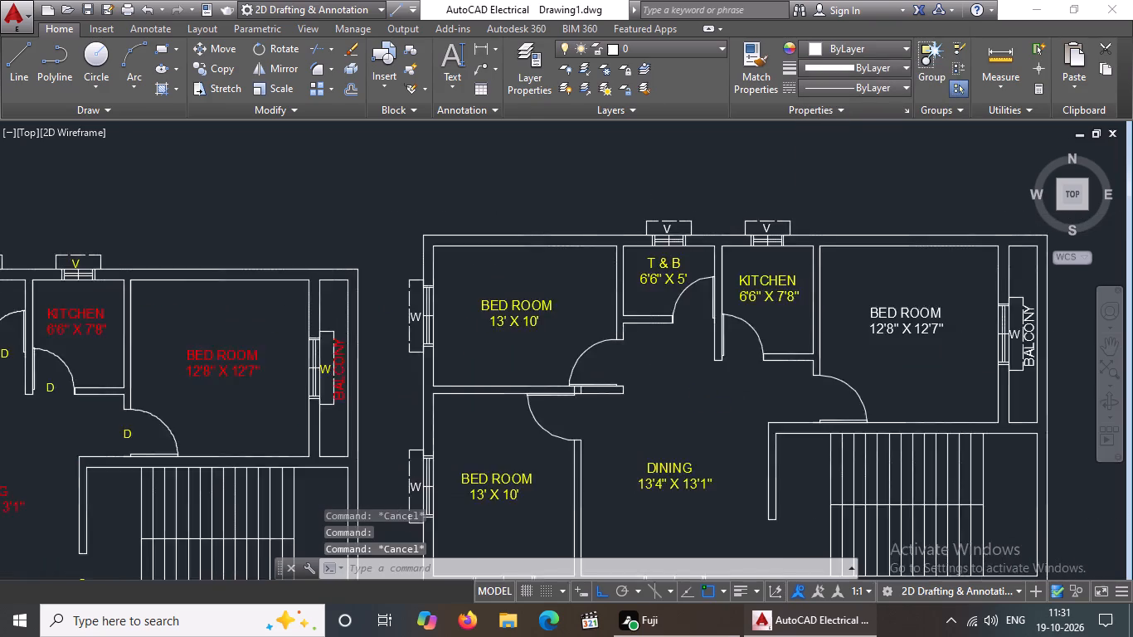
scroll(873, 311, up, 3)
click(832, 284)
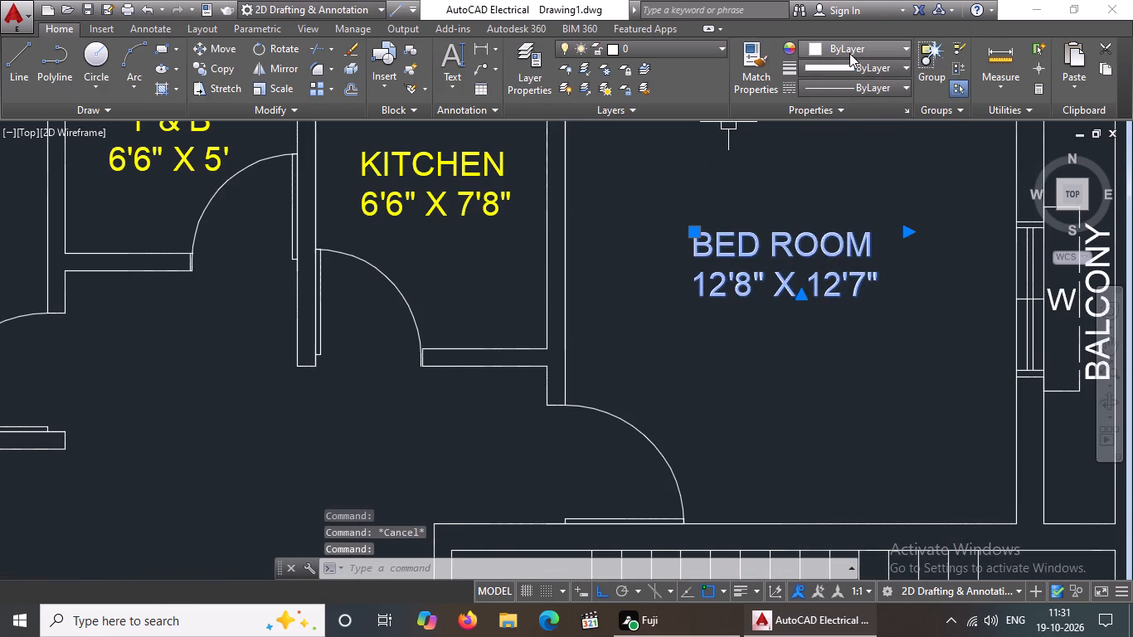
click(850, 53)
click(832, 218)
scroll(800, 331, down, 3)
scroll(800, 331, up, 2)
key(Escape)
Change the colour of the vertical BALCONY label in the second plan to yellow.
scroll(1046, 314, up, 3)
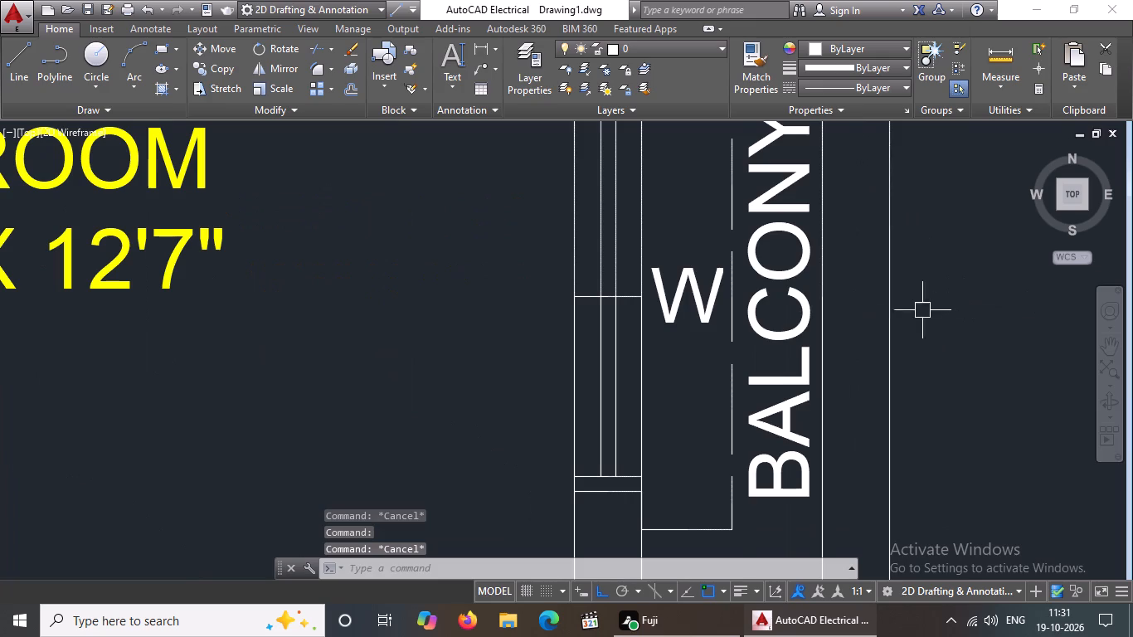
click(810, 313)
click(883, 51)
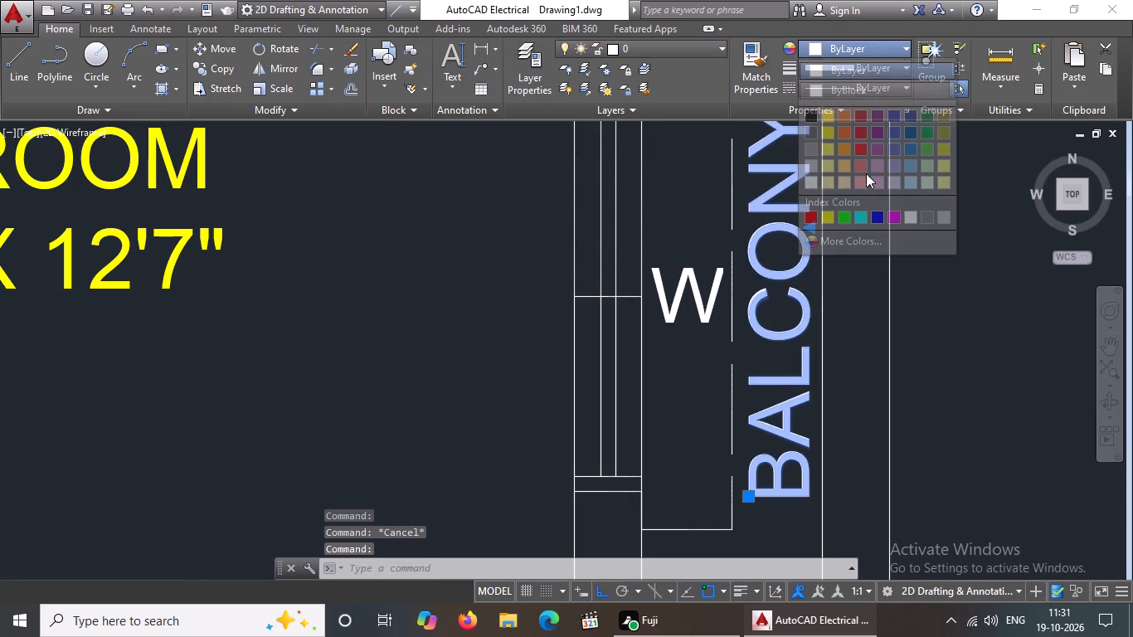
click(829, 212)
scroll(808, 294, down, 3)
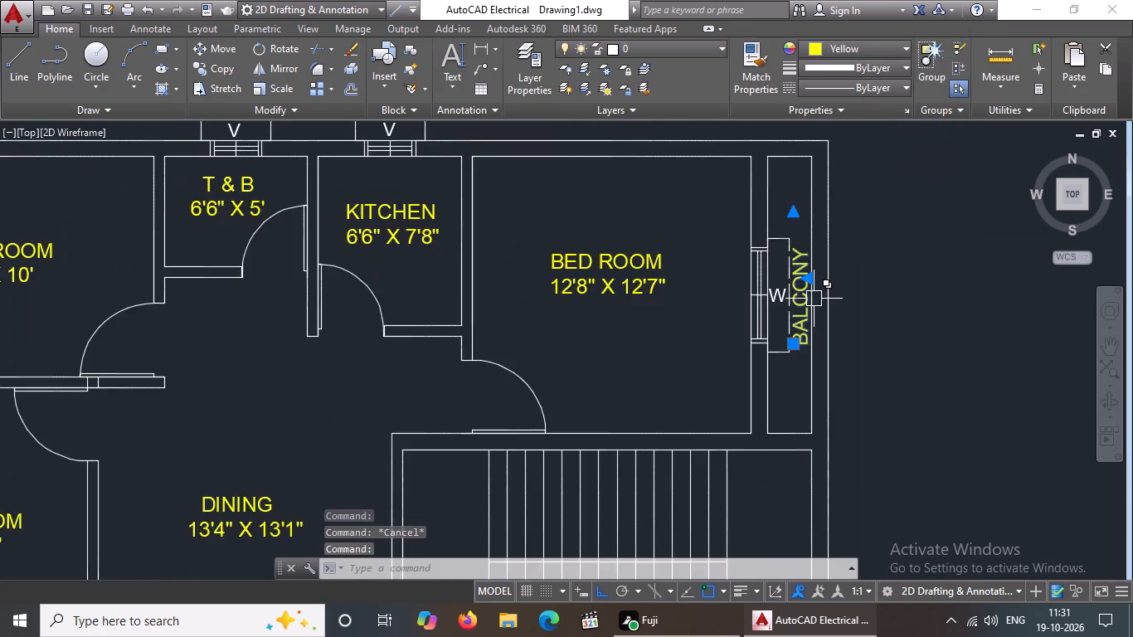
scroll(814, 299, up, 3)
key(Escape)
Copy the O label from the red-labelled plan to the opening between dining and staircase in the second plan, with Ortho off.
scroll(821, 291, down, 5)
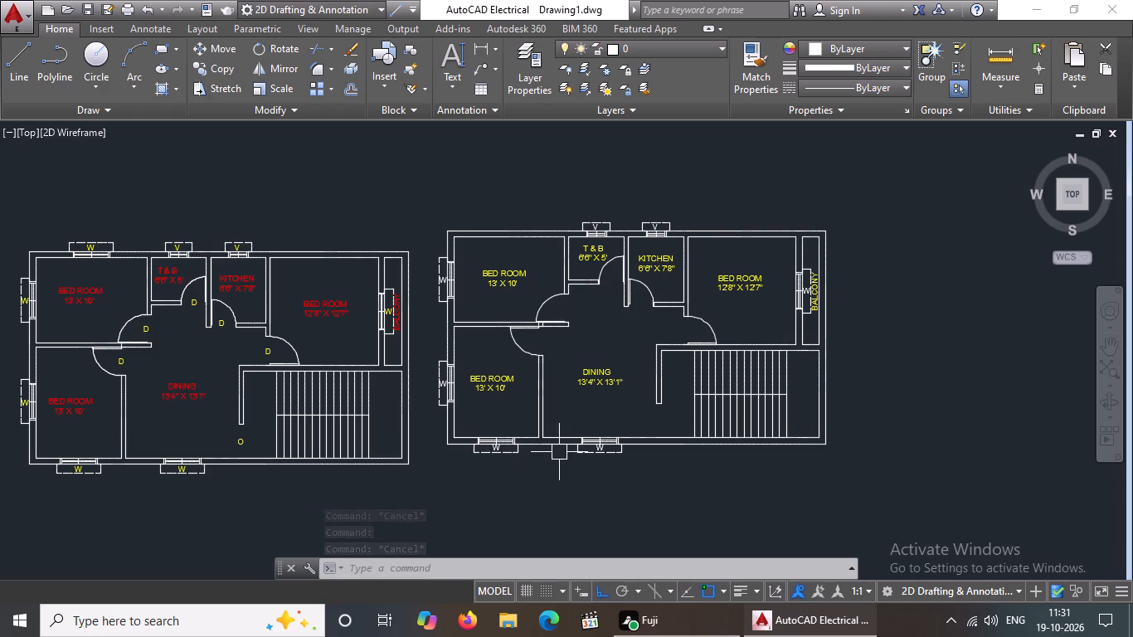
scroll(230, 450, up, 2)
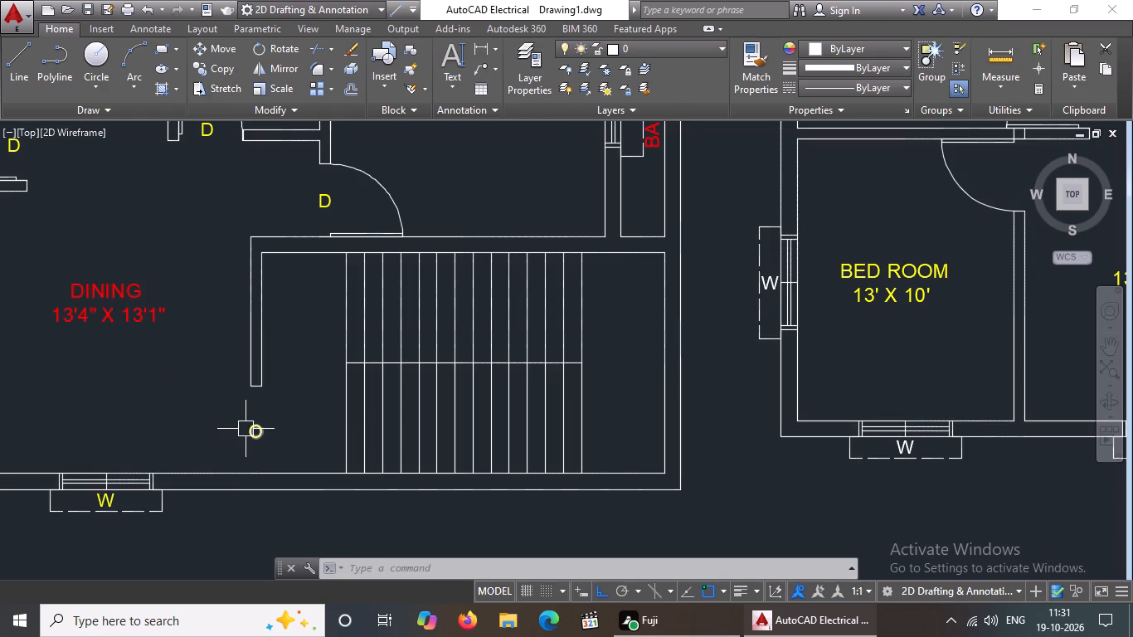
click(246, 428)
key(Escape)
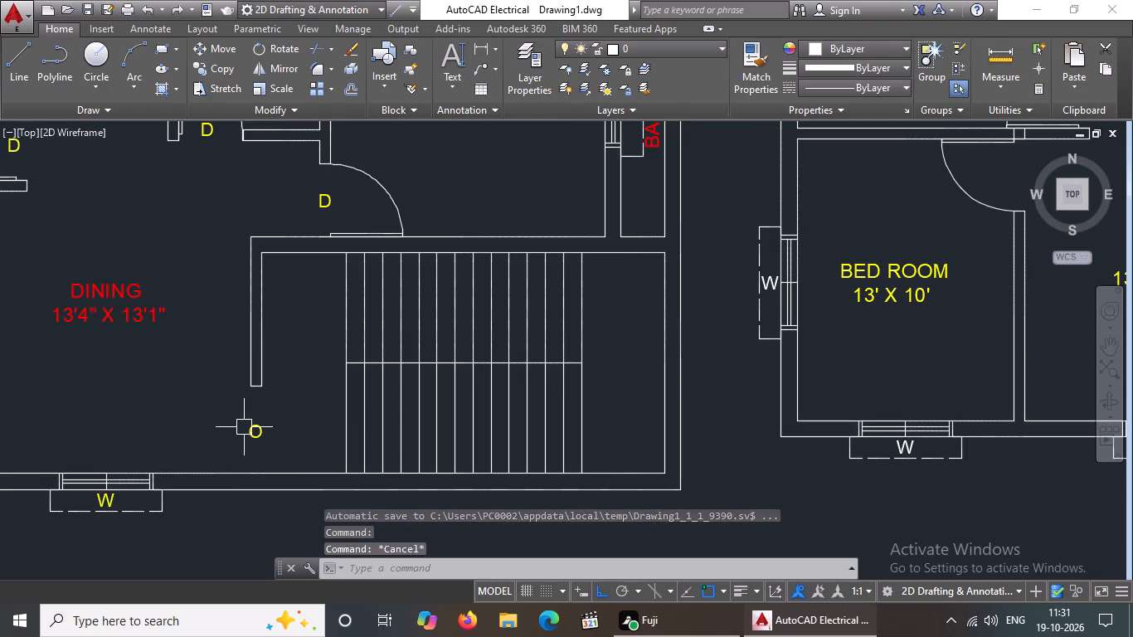
click(244, 427)
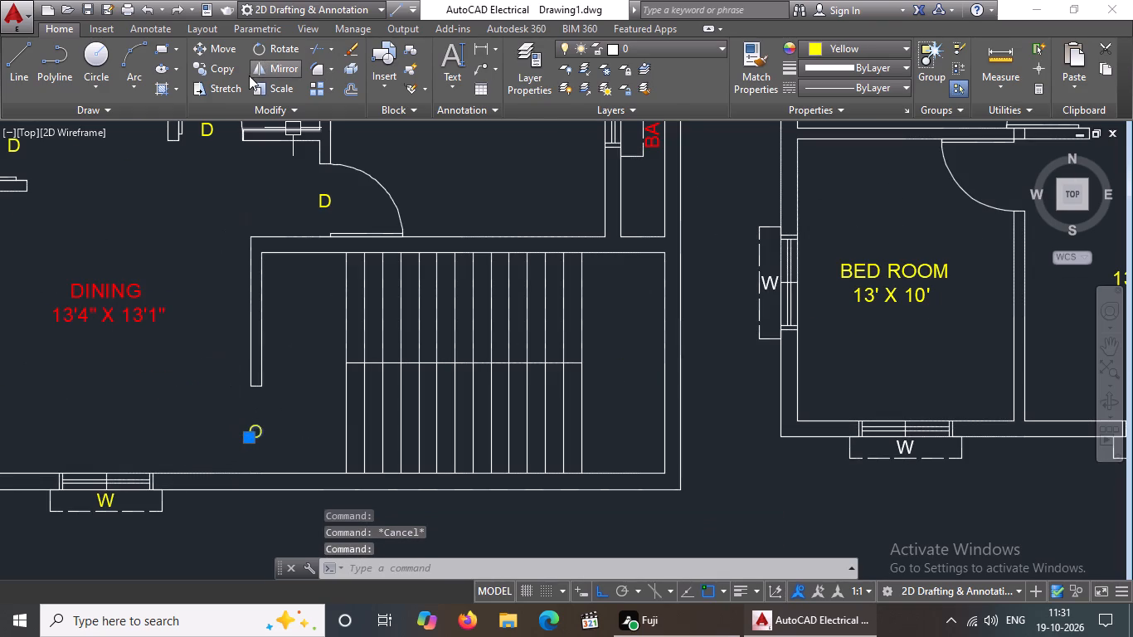
click(232, 69)
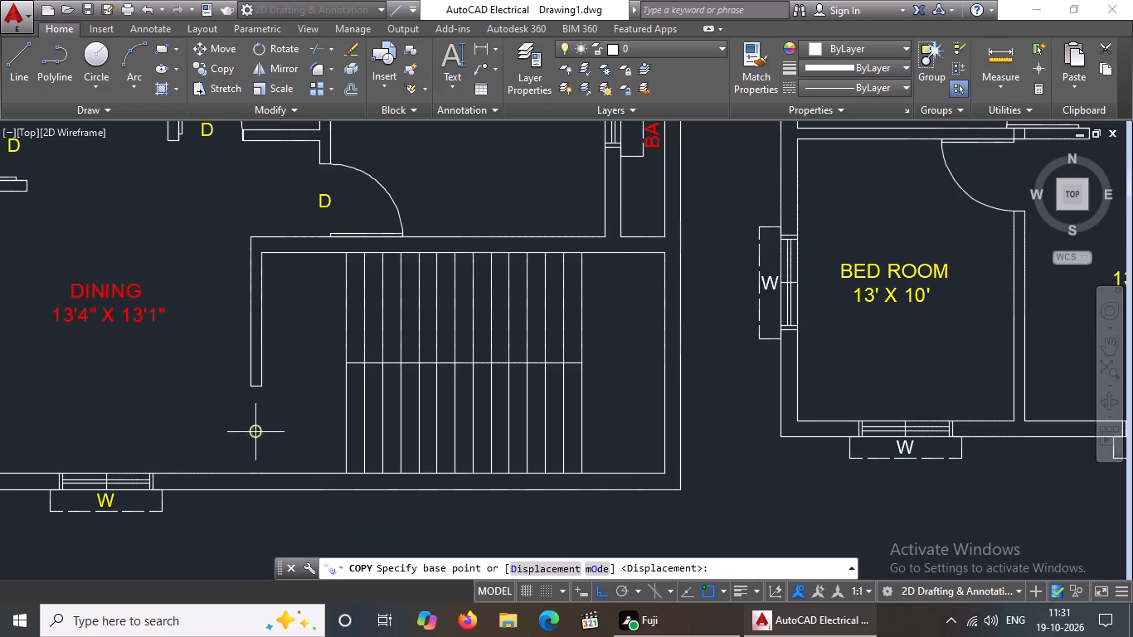
click(256, 431)
scroll(347, 400, down, 3)
scroll(575, 385, up, 2)
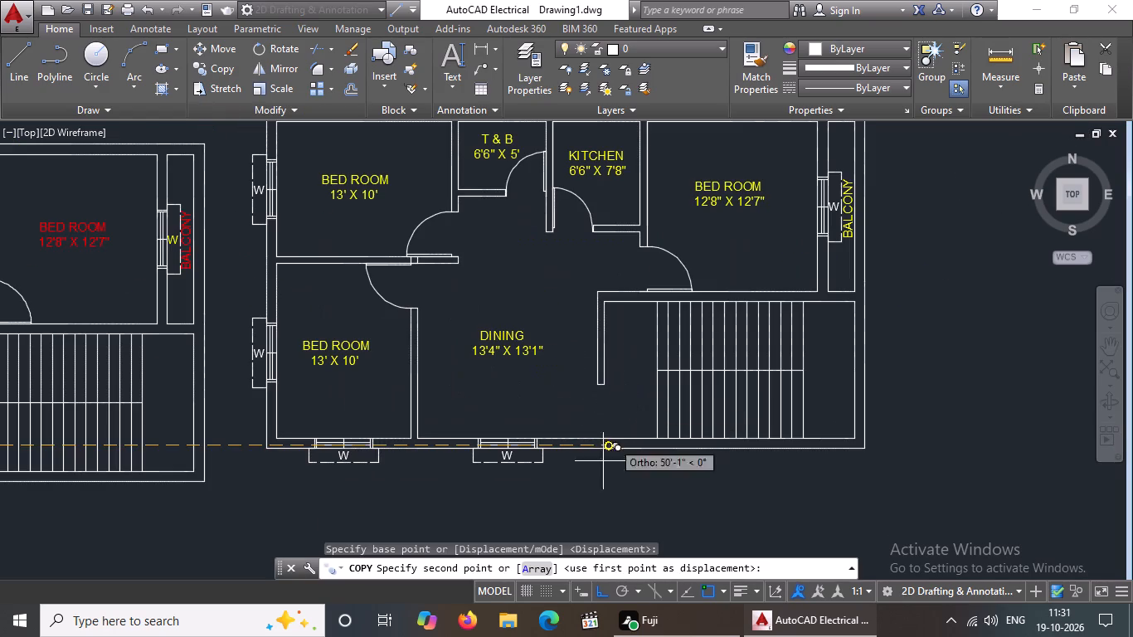
click(610, 591)
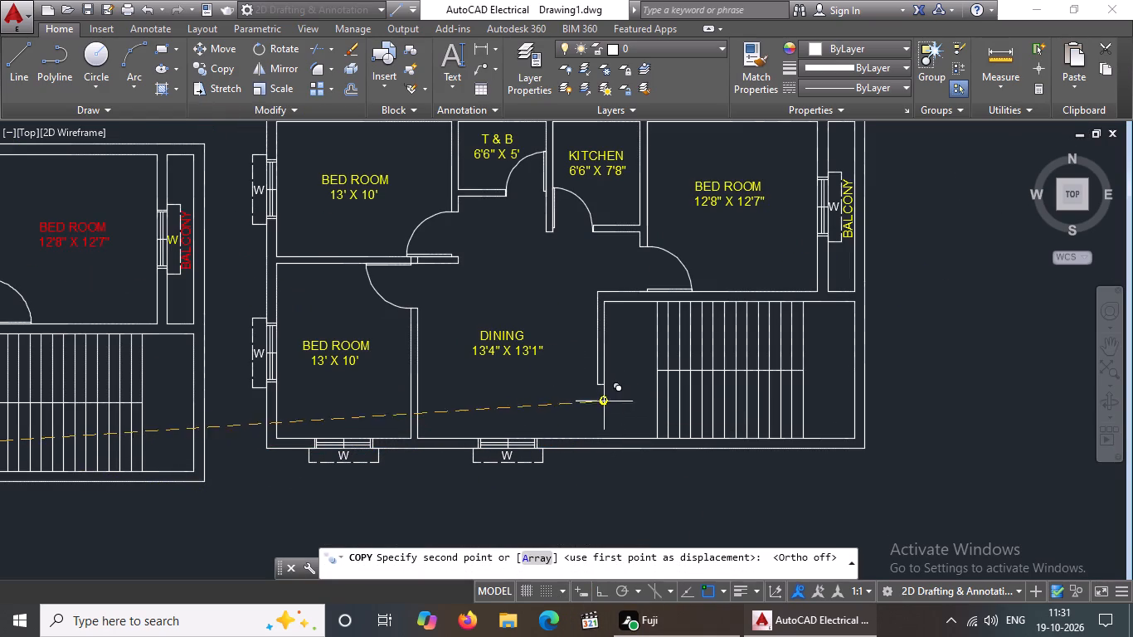
click(599, 411)
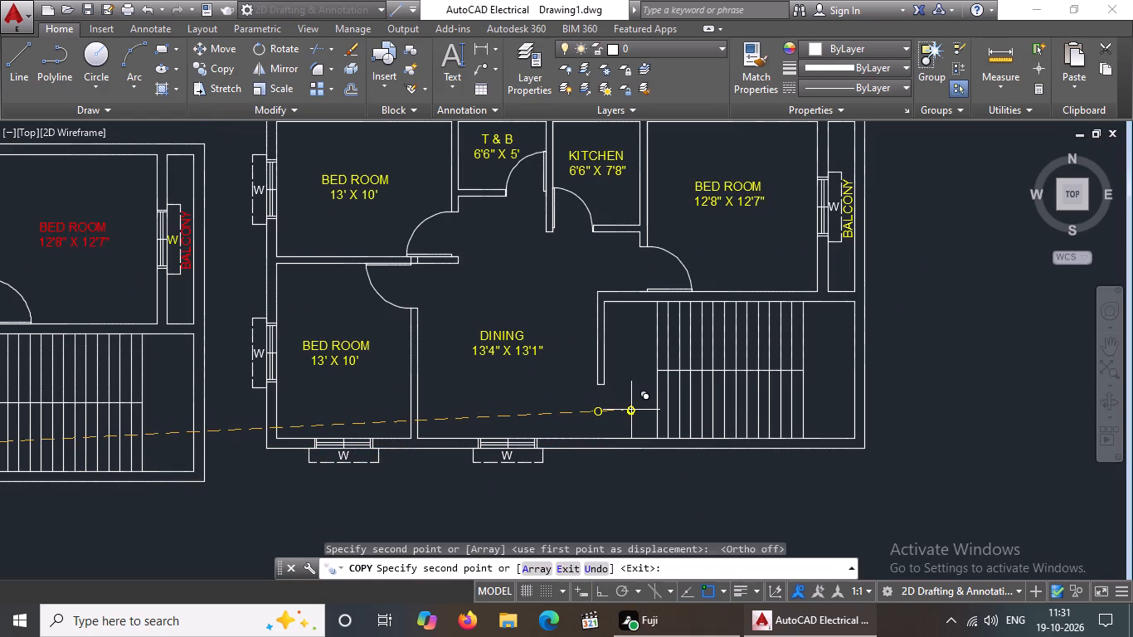
key(Escape)
Copy a D label from the red-labelled plan to the doors of the lower and upper BED ROOM 13' X 10' in the second plan.
scroll(557, 384, down, 2)
scroll(217, 356, up, 3)
click(133, 270)
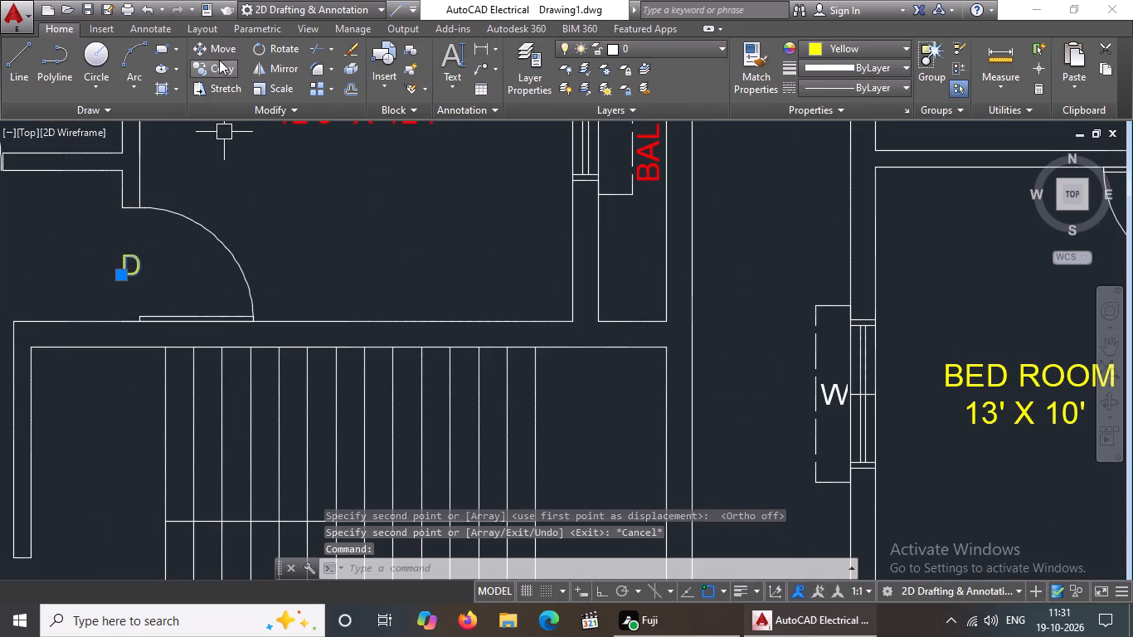
click(219, 67)
click(128, 268)
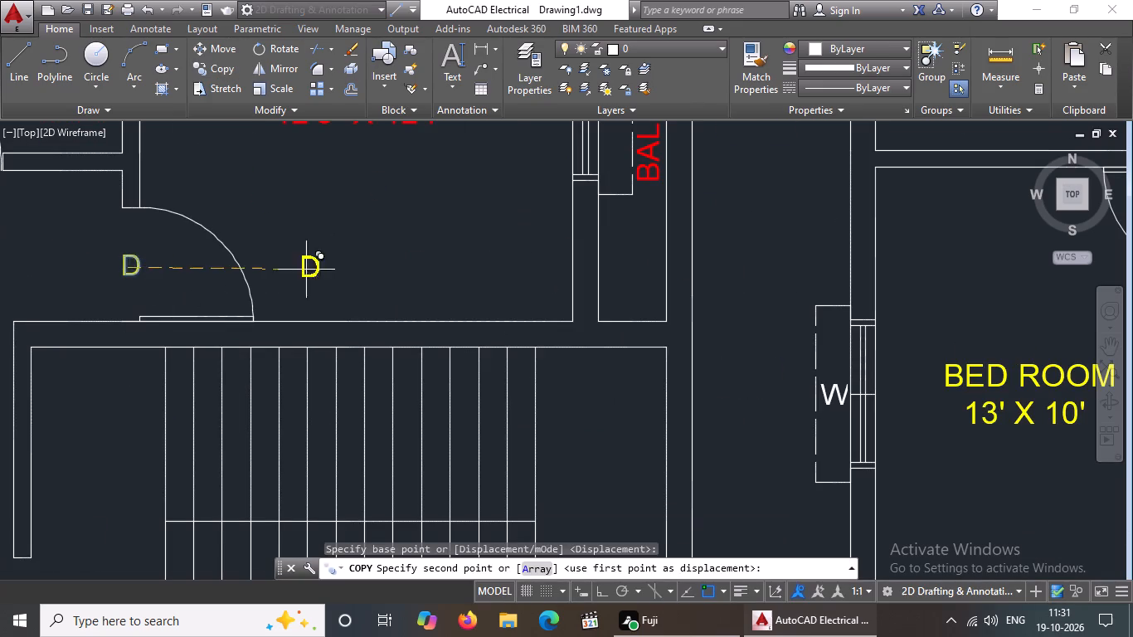
scroll(319, 269, down, 3)
scroll(549, 268, up, 2)
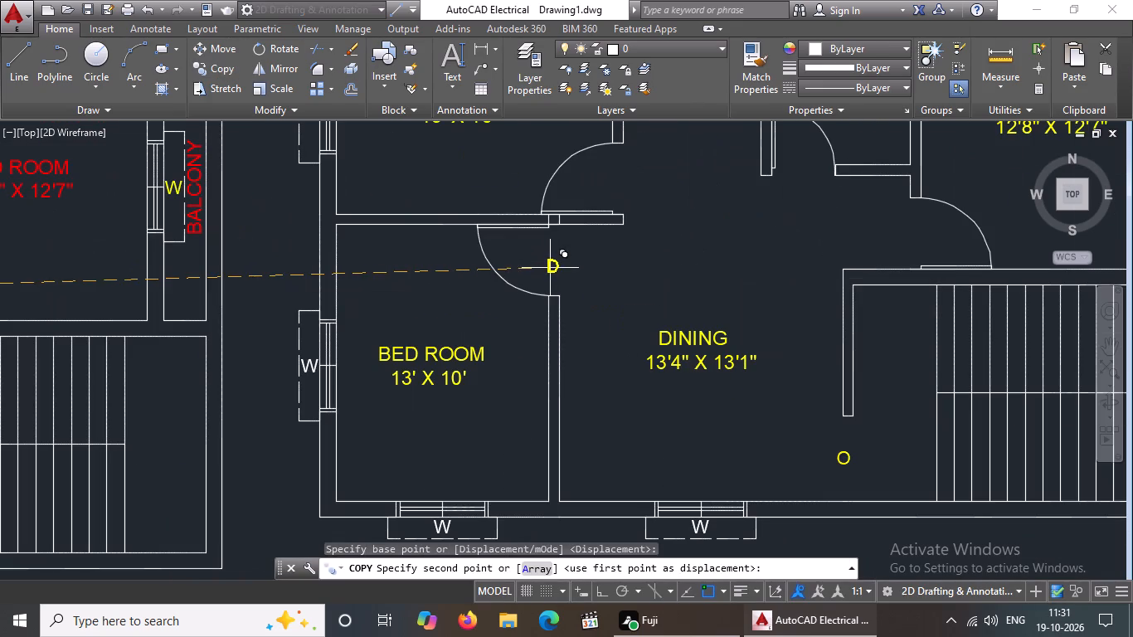
click(551, 264)
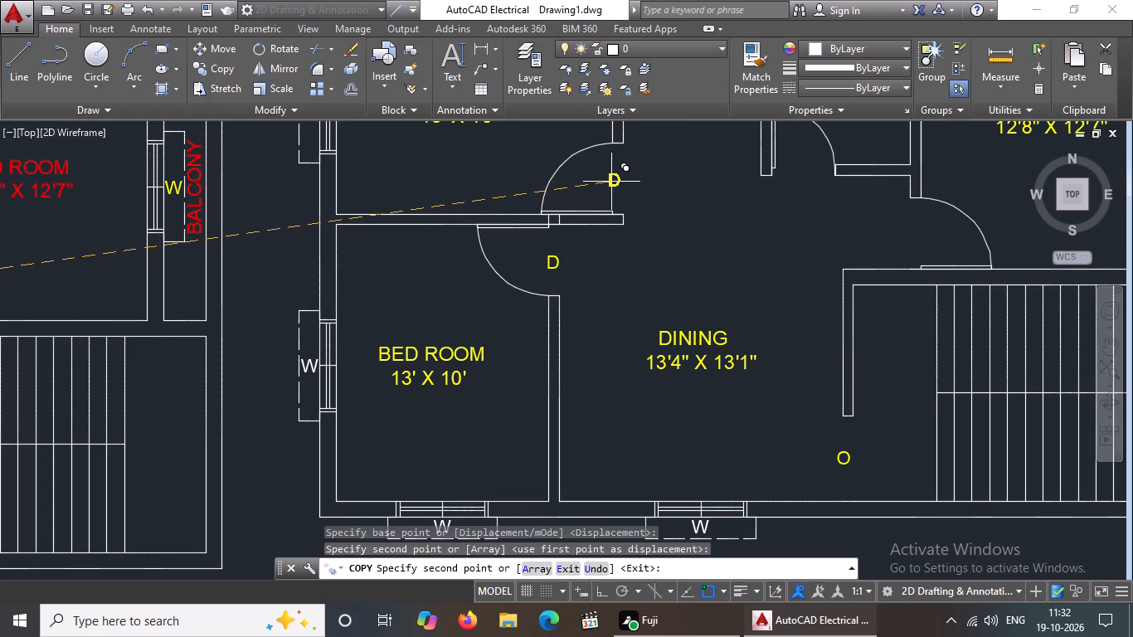
click(611, 181)
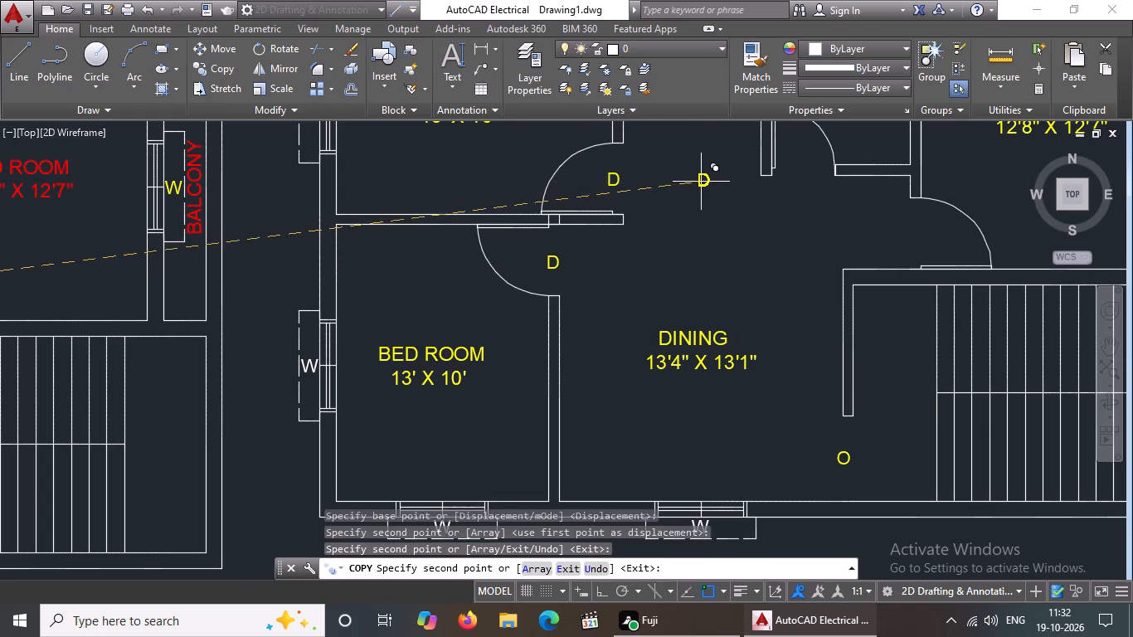
Place further copies of the D label at the T & B, KITCHEN and BED ROOM 12'8" X 12'7" doors.
scroll(701, 182, down, 1)
middle_drag(703, 202, 703, 368)
scroll(731, 310, up, 2)
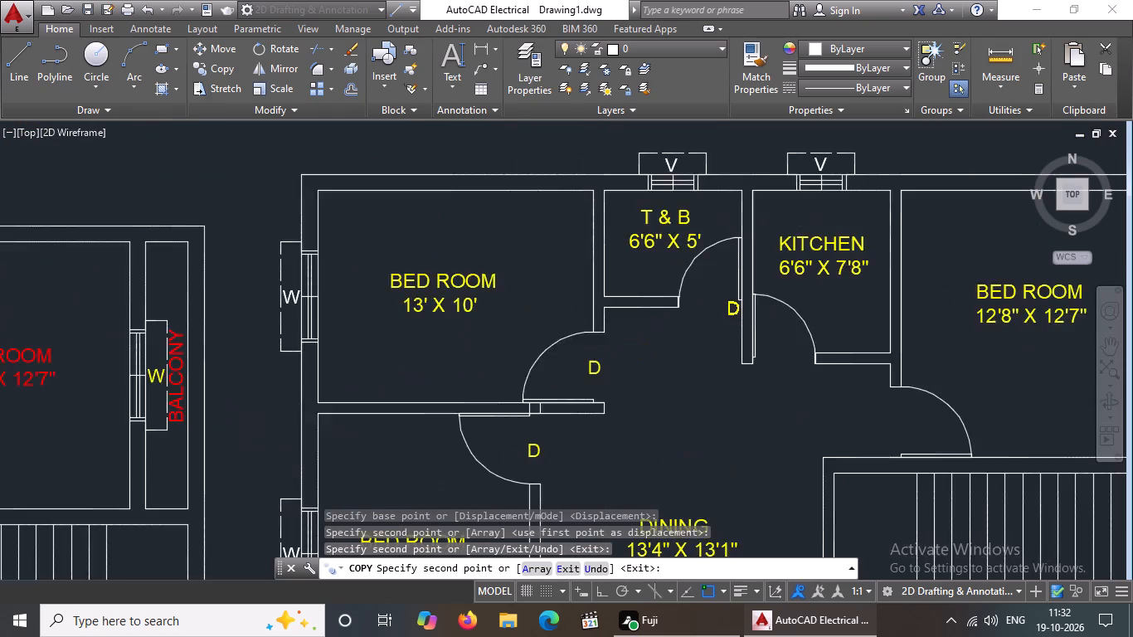
click(696, 301)
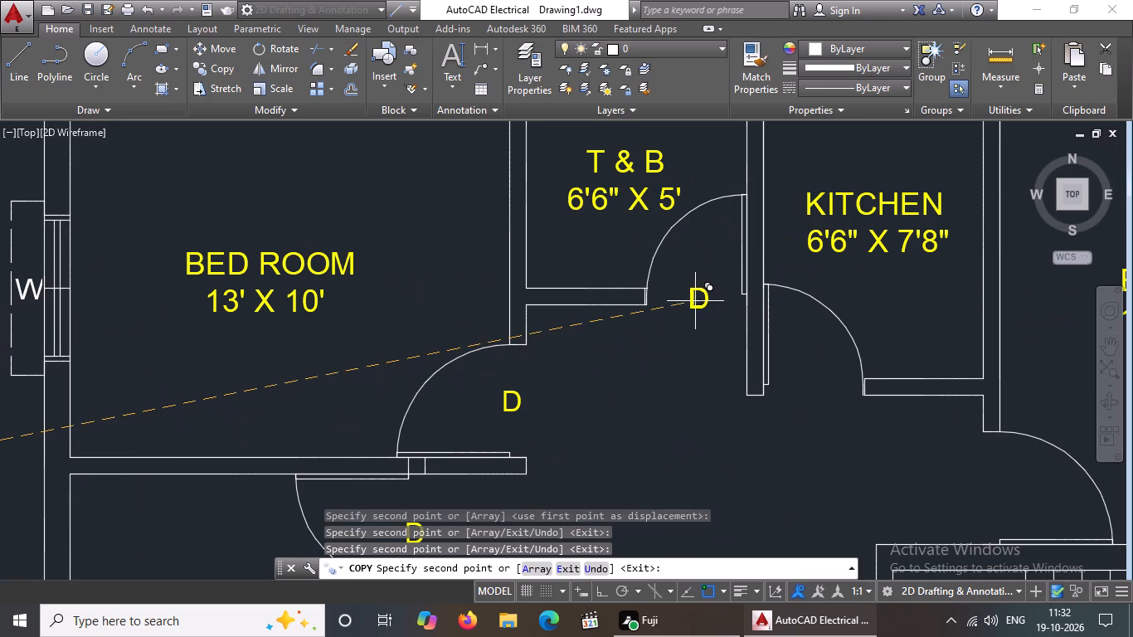
click(805, 385)
scroll(867, 372, down, 2)
scroll(946, 442, up, 3)
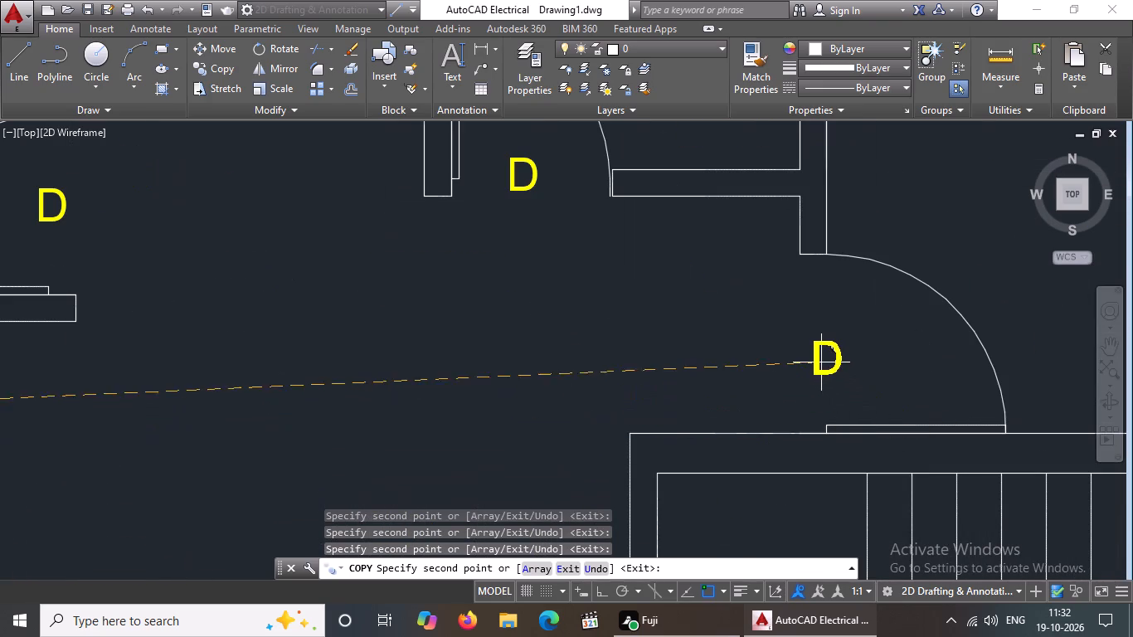
click(818, 351)
scroll(866, 348, down, 3)
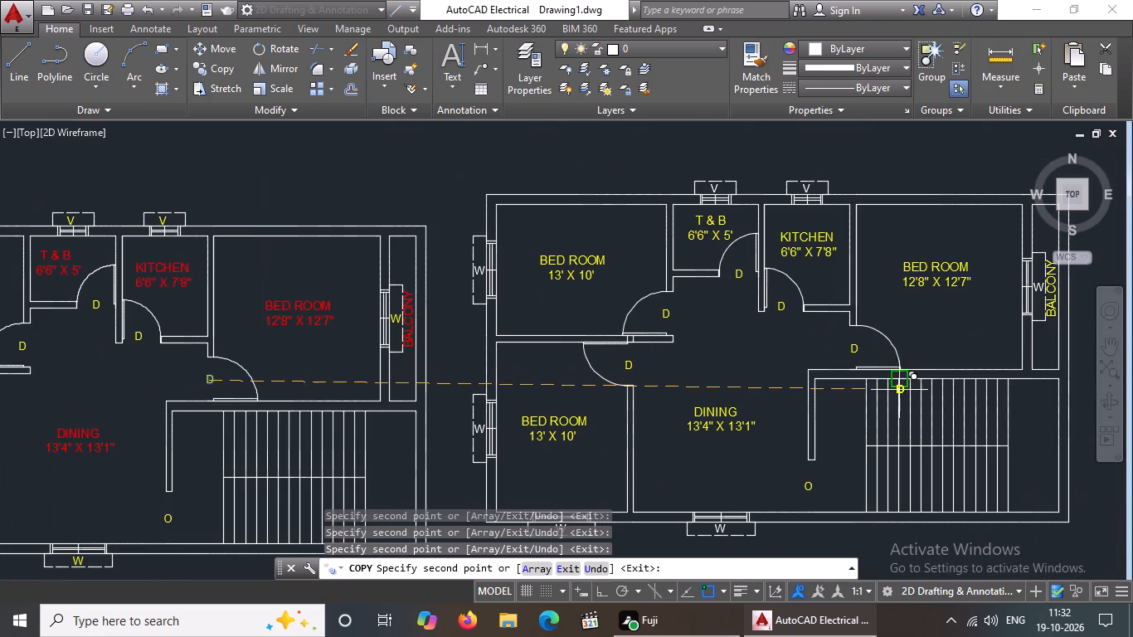
key(Escape)
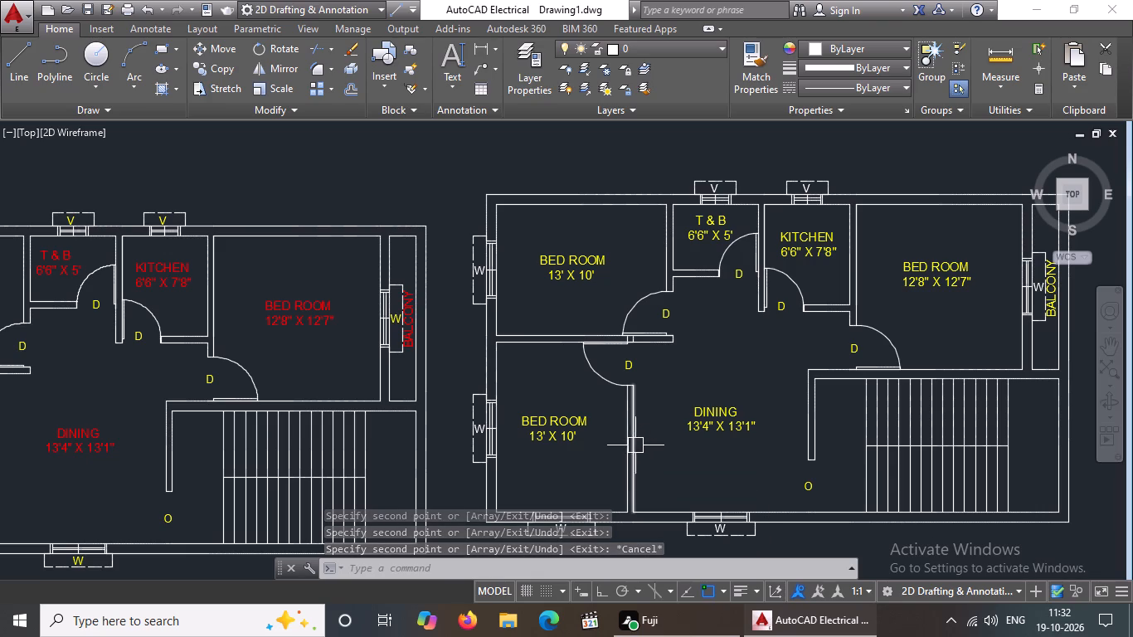
Change the colour of the O label beside the staircase in the second plan to red.
scroll(840, 502, up, 1)
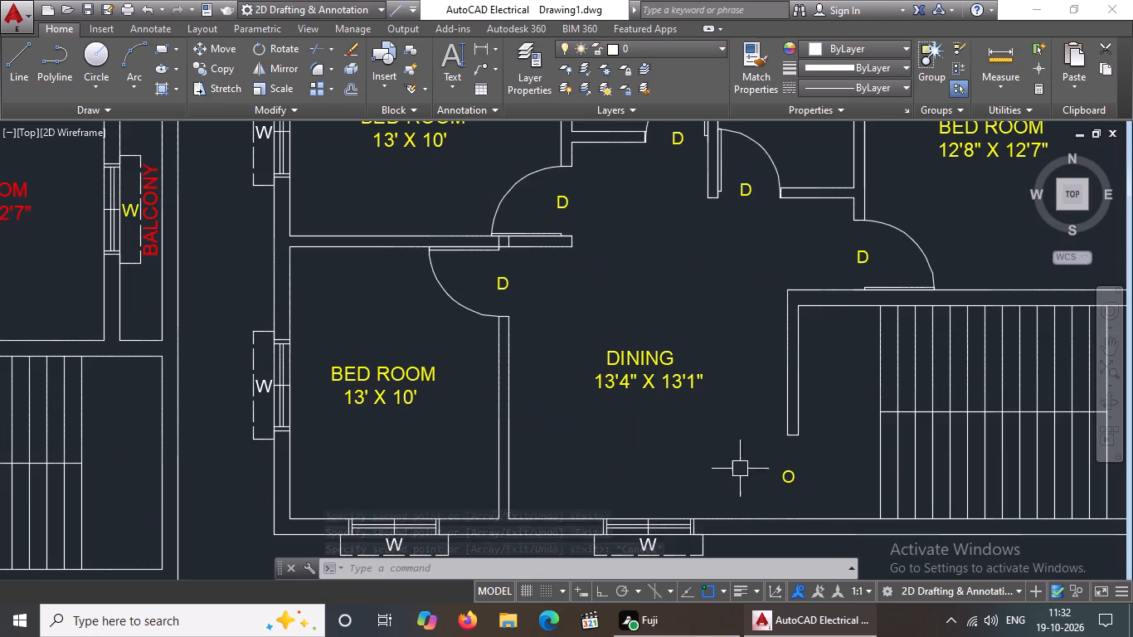
drag(746, 457, 760, 463)
scroll(838, 501, up, 1)
click(839, 502)
click(836, 47)
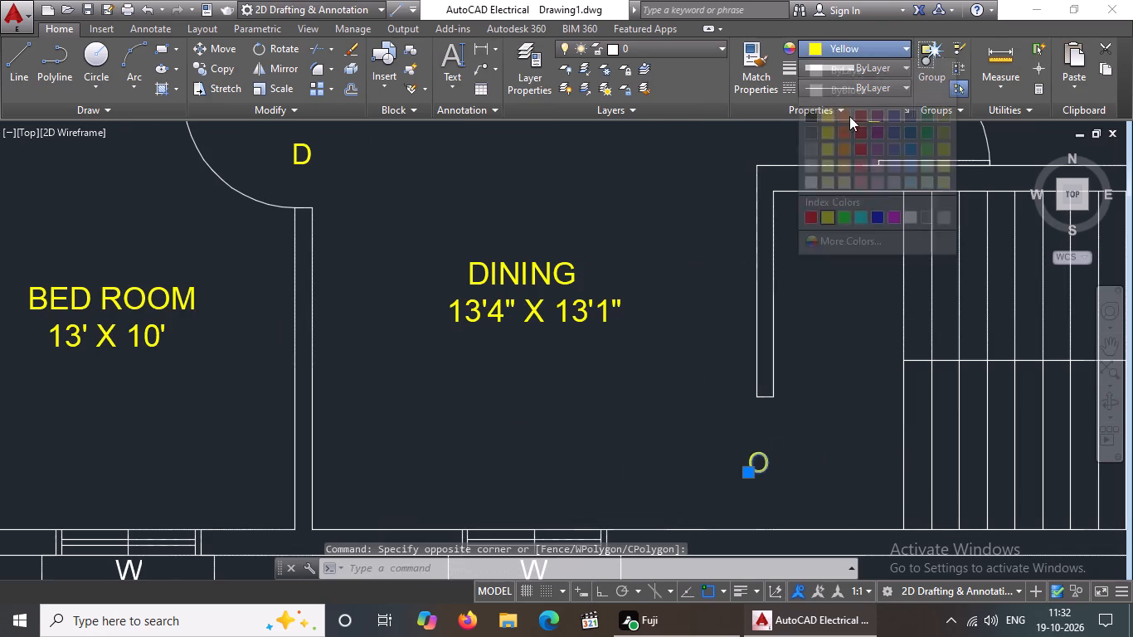
click(814, 215)
scroll(710, 321, down, 3)
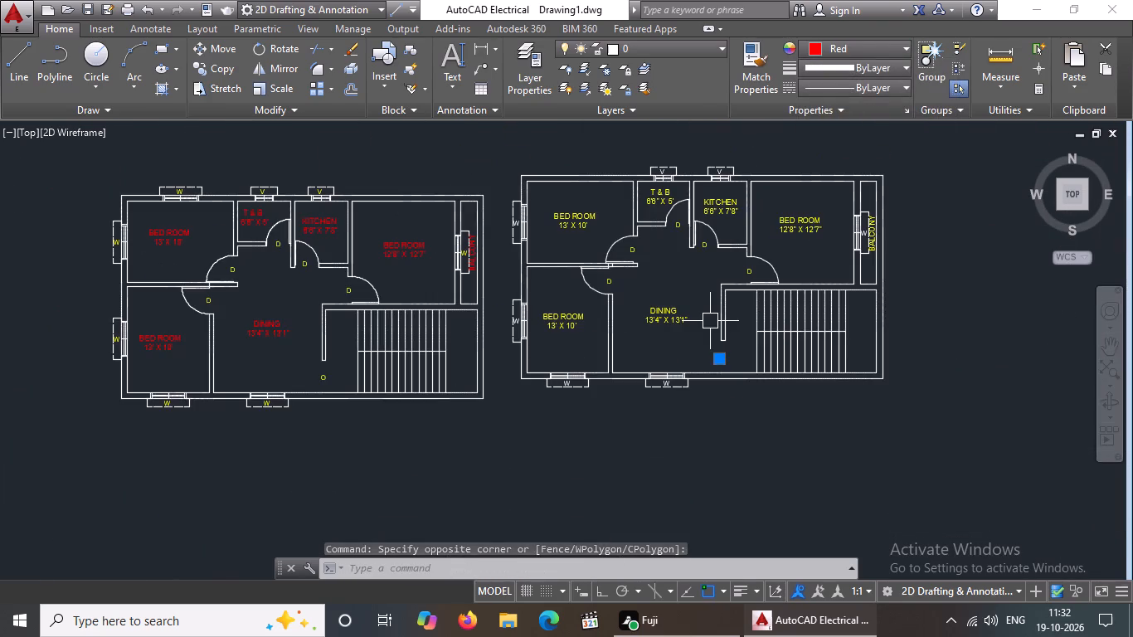
key(Escape)
Change the colour of the D label at the lower BED ROOM 13' X 10' door in the second plan to red.
scroll(646, 278, up, 3)
drag(460, 265, 474, 270)
click(537, 299)
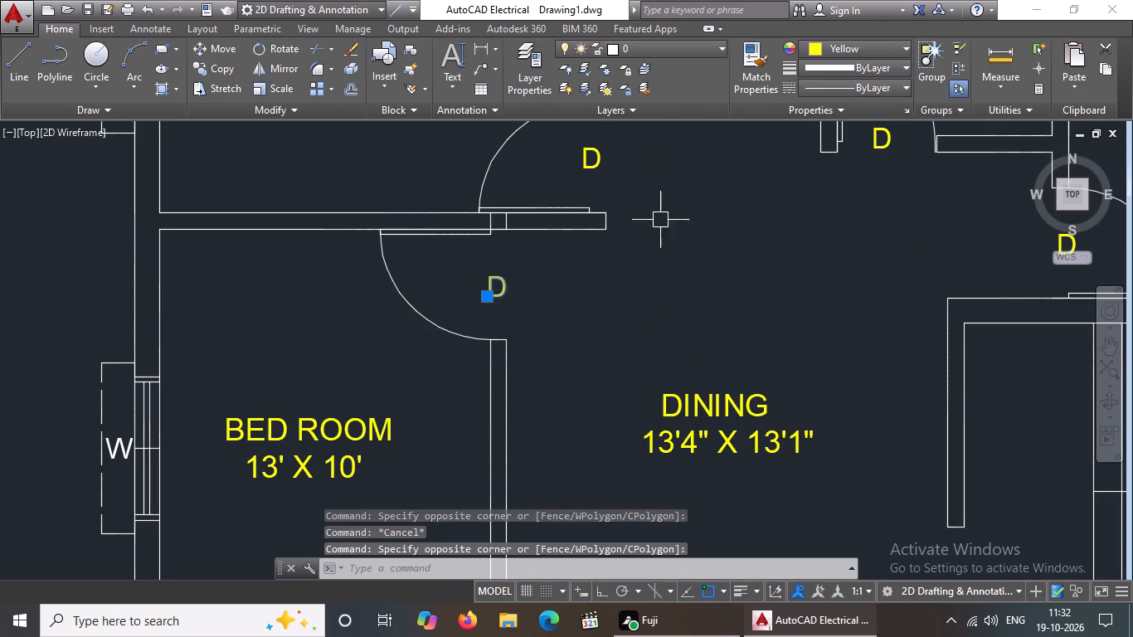
click(843, 43)
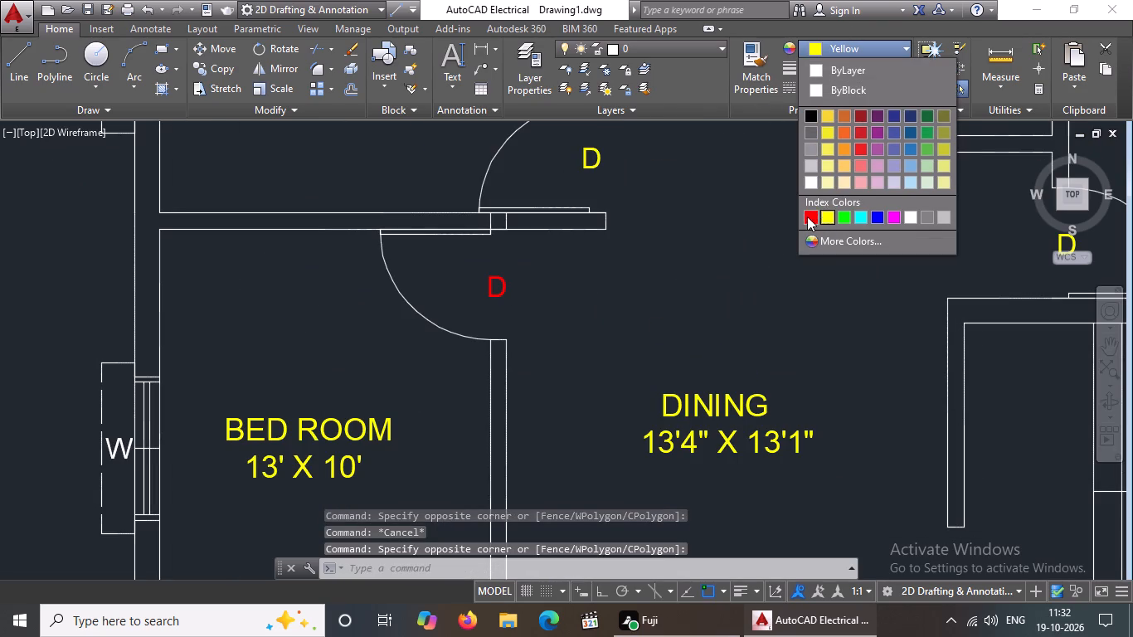
click(807, 216)
scroll(669, 309, down, 3)
scroll(639, 280, up, 2)
key(Escape)
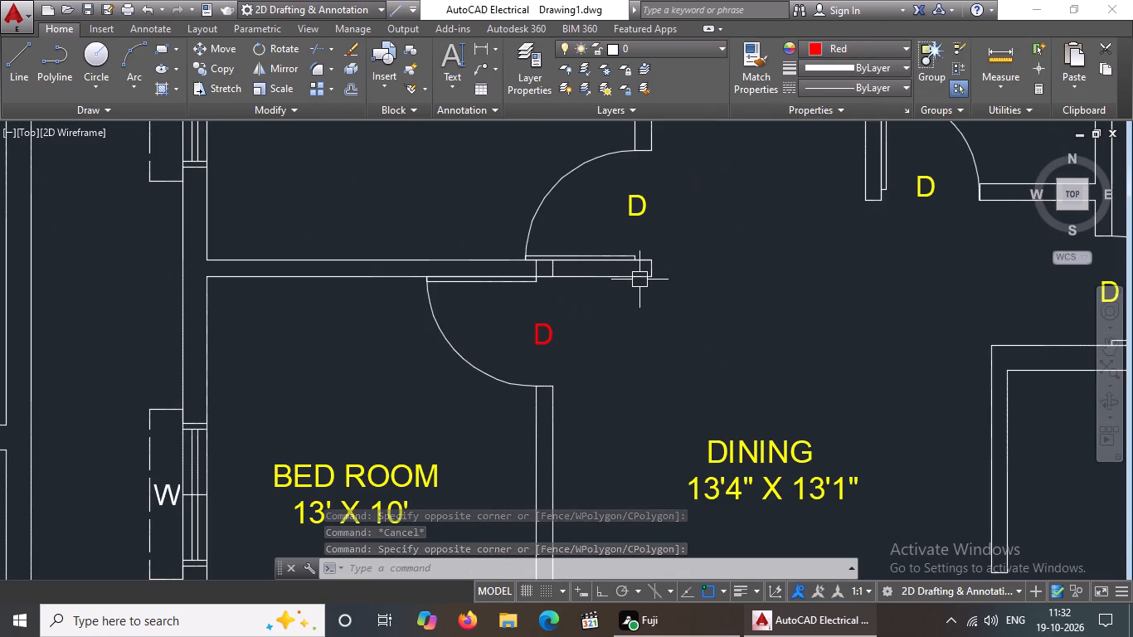
Change the colour of the D label at the upper BED ROOM 13' X 10' door to red.
click(607, 187)
click(670, 224)
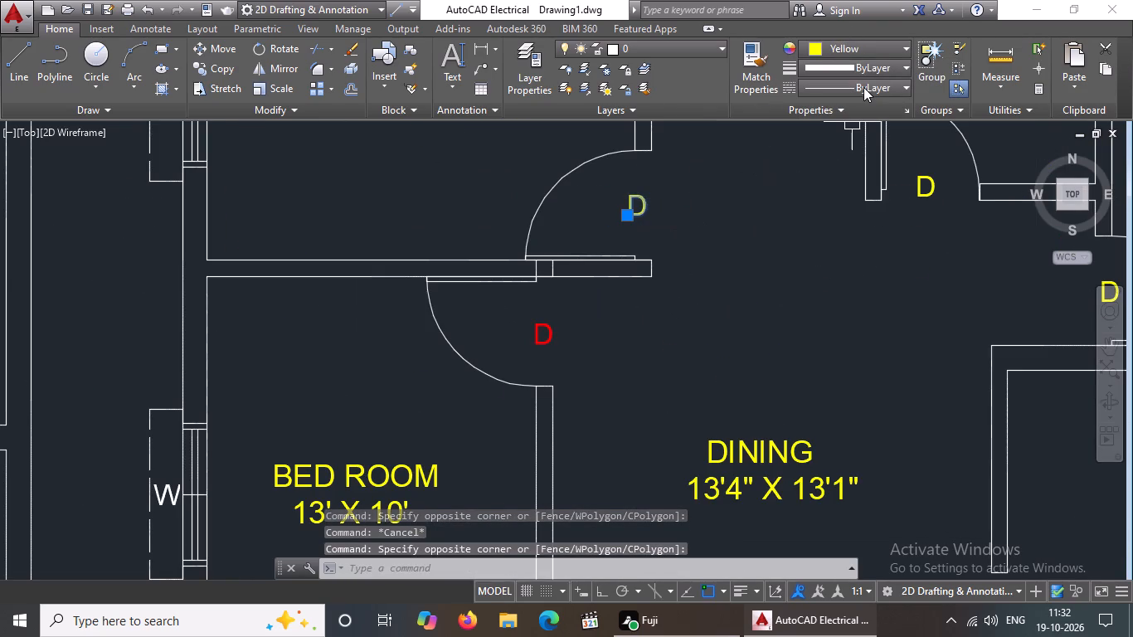
click(849, 43)
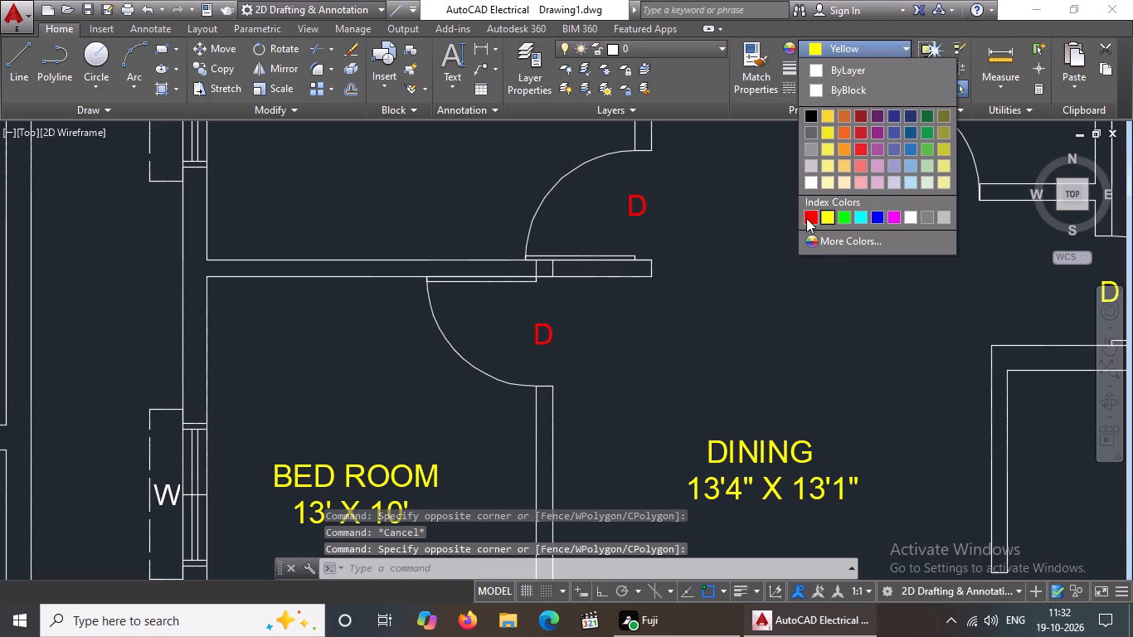
click(807, 218)
scroll(723, 271, down, 3)
scroll(729, 233, up, 3)
key(Escape)
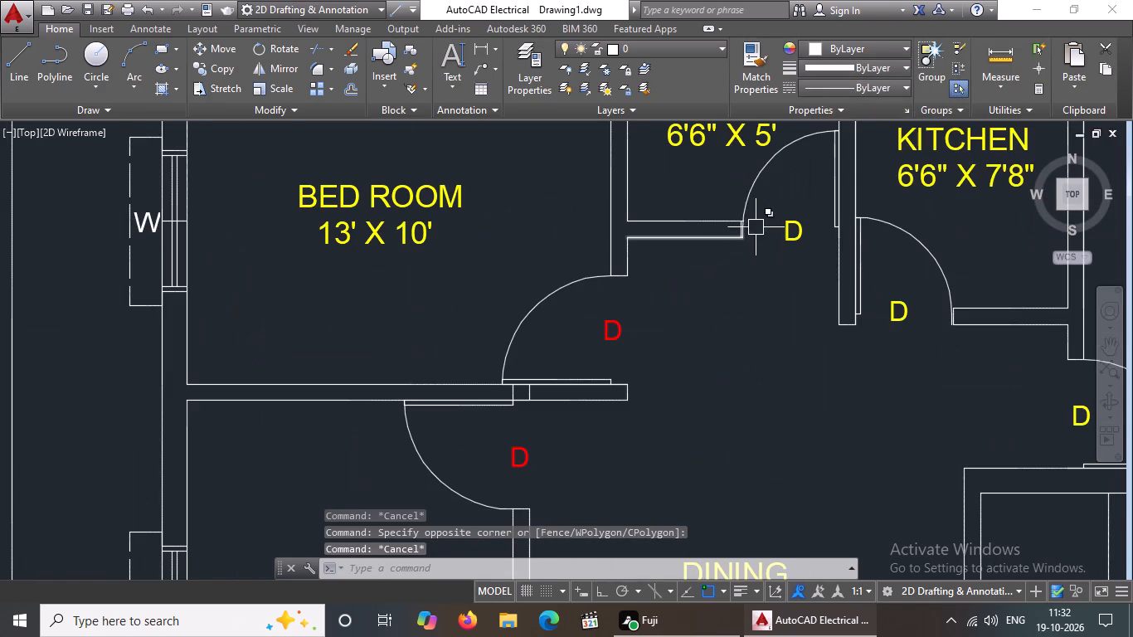
Change the colour of the D label at the T & B door in the second plan to red.
drag(767, 203, 773, 211)
click(829, 272)
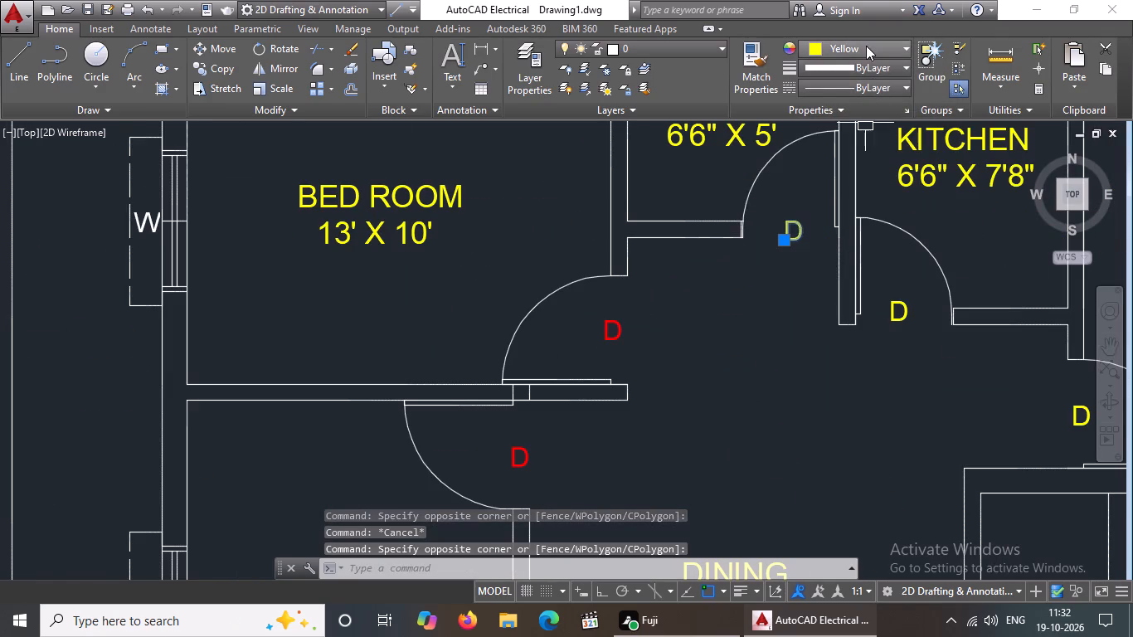
click(866, 46)
drag(810, 216, 813, 231)
scroll(805, 310, down, 3)
scroll(805, 310, up, 2)
key(Escape)
Change the colour of the D label at the KITCHEN door in the second plan to red.
scroll(864, 304, up, 2)
drag(821, 291, 910, 342)
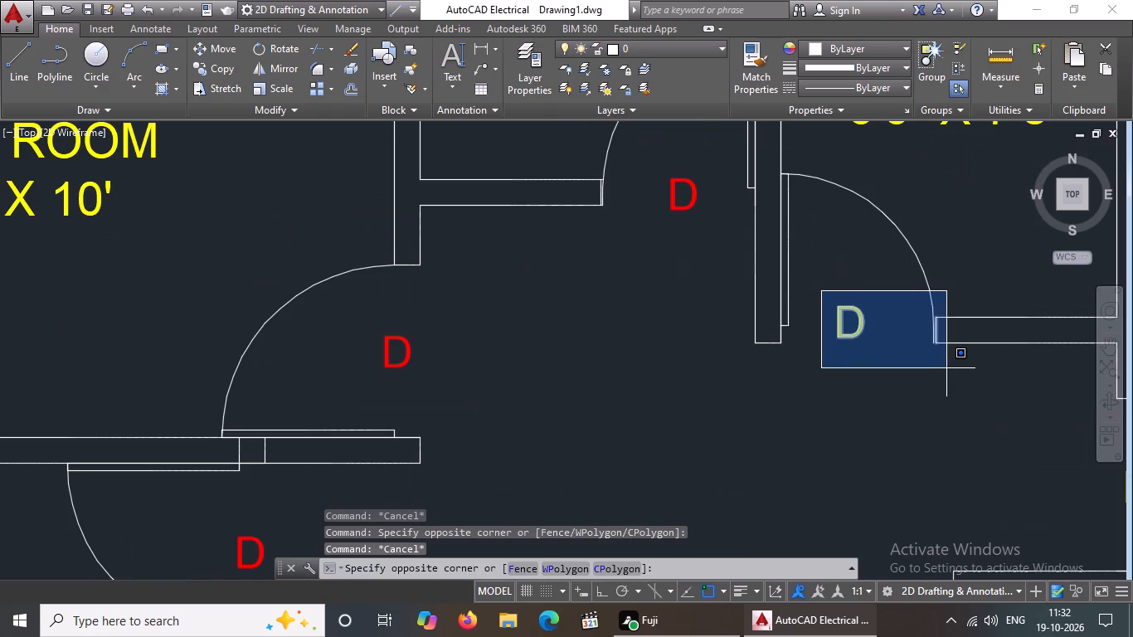
click(903, 362)
click(849, 50)
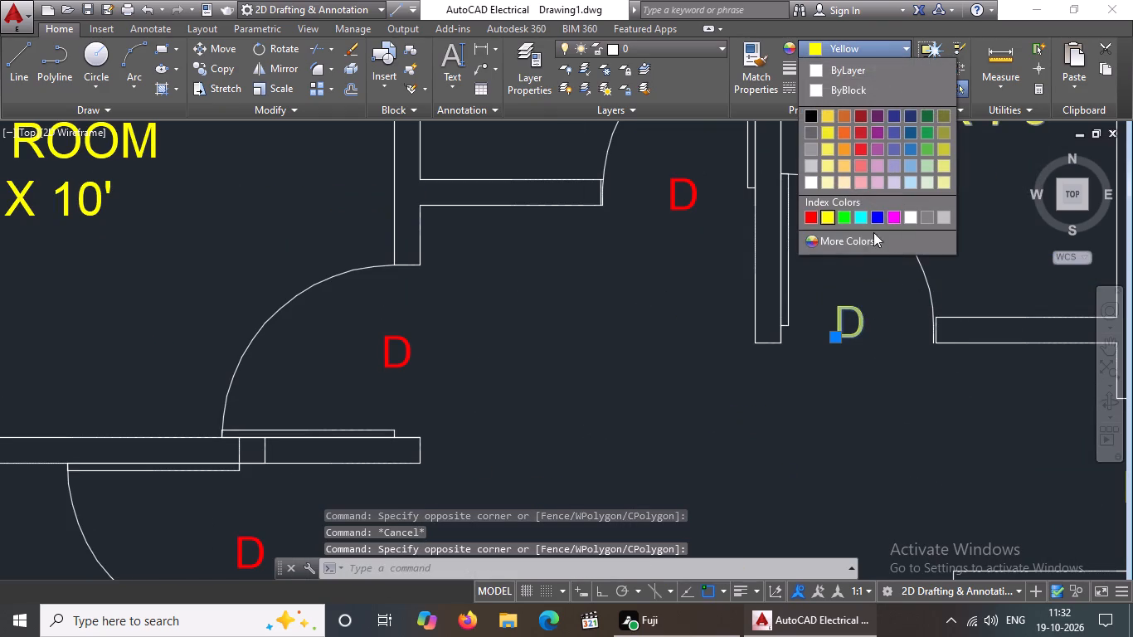
click(810, 215)
scroll(843, 284, down, 2)
scroll(849, 285, up, 3)
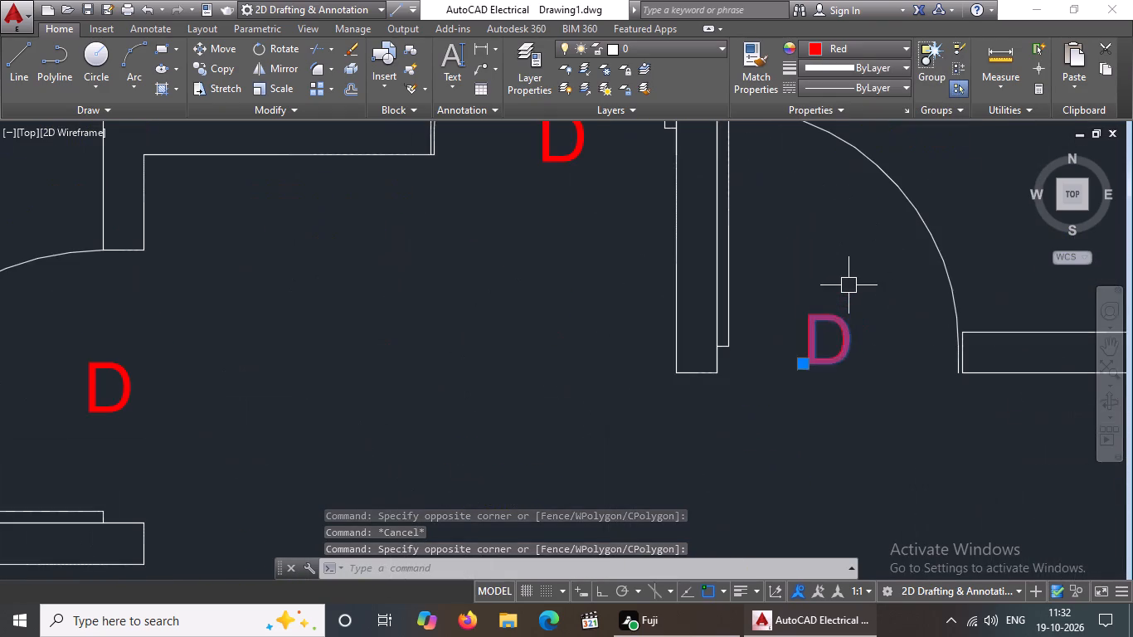
key(Escape)
Change the colour of the D label at the BED ROOM 12'8" X 12'7" door in the second plan to red.
scroll(885, 322, down, 2)
scroll(1067, 438, down, 2)
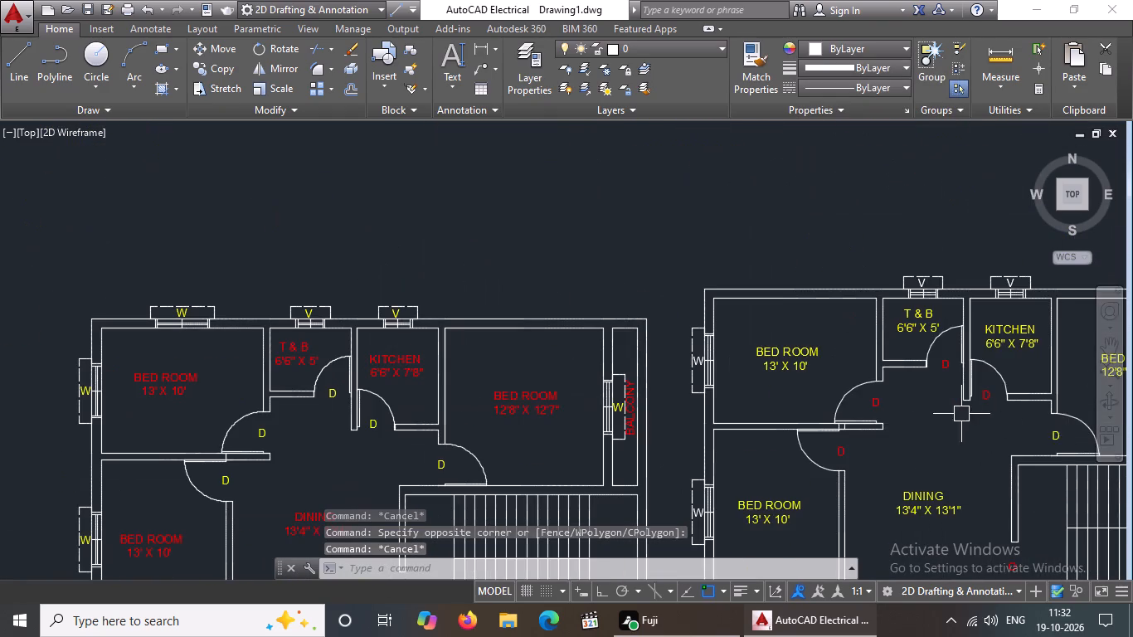
middle_drag(882, 390, 649, 348)
scroll(875, 444, up, 2)
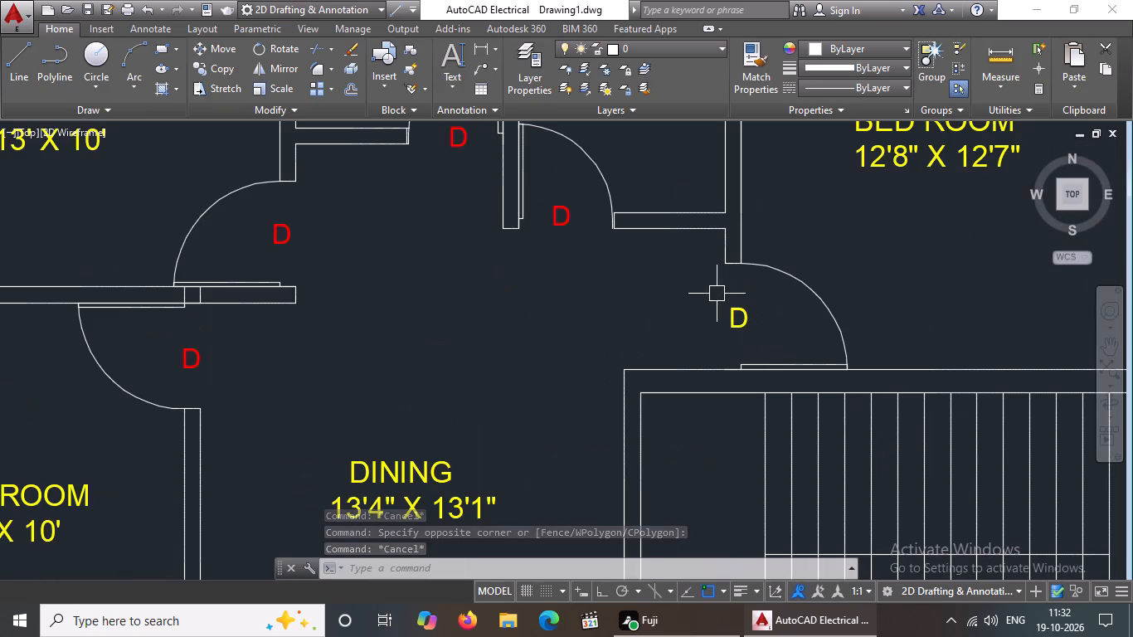
drag(717, 294, 722, 301)
click(773, 343)
drag(824, 41, 824, 52)
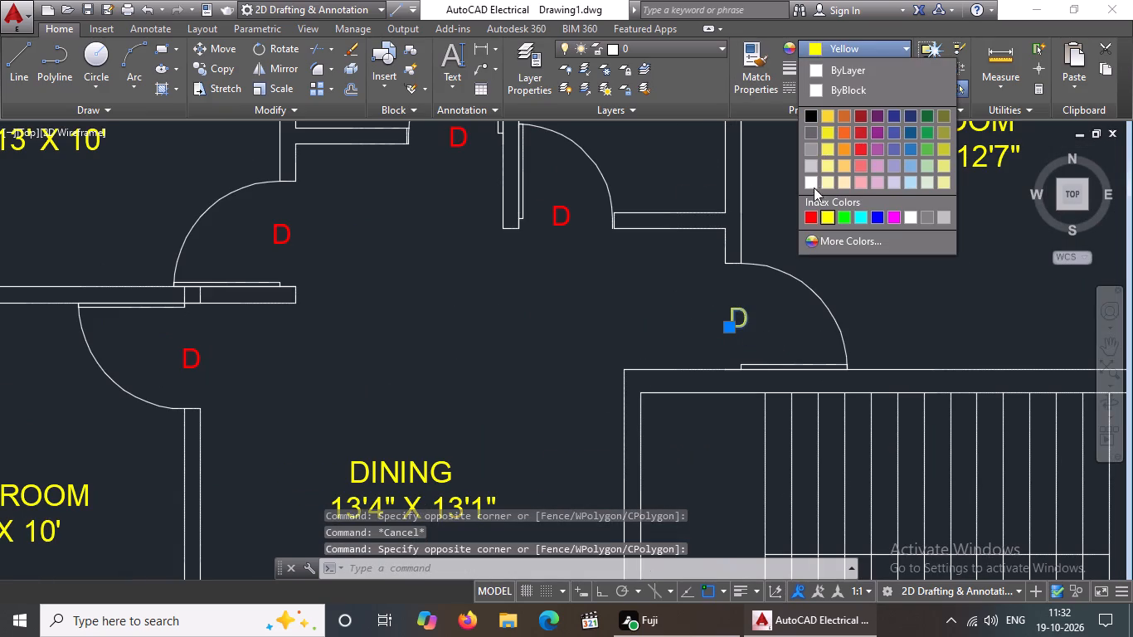
click(810, 216)
scroll(747, 283, down, 3)
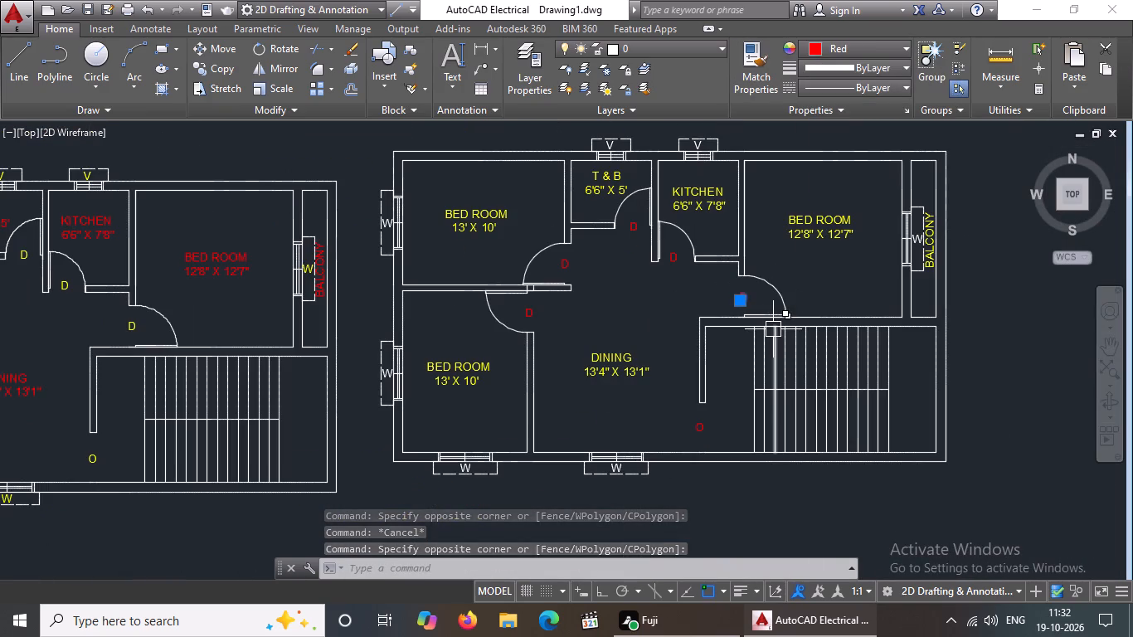
key(Escape)
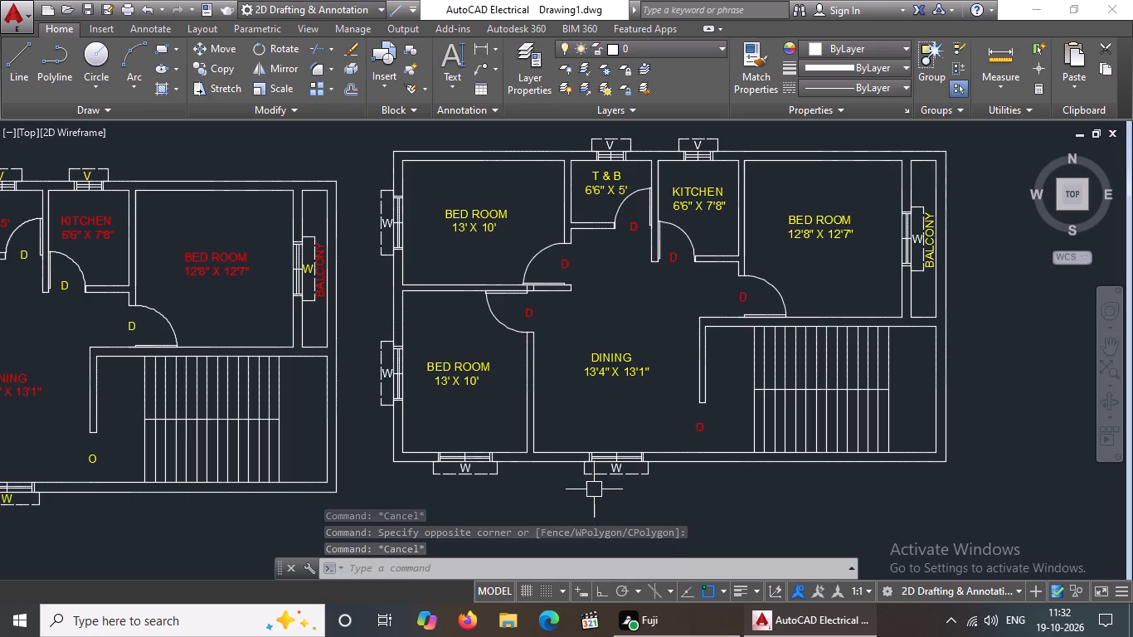
Change the colour of the W label at the window below DINING in the second plan to red.
scroll(591, 478, up, 2)
scroll(659, 456, up, 2)
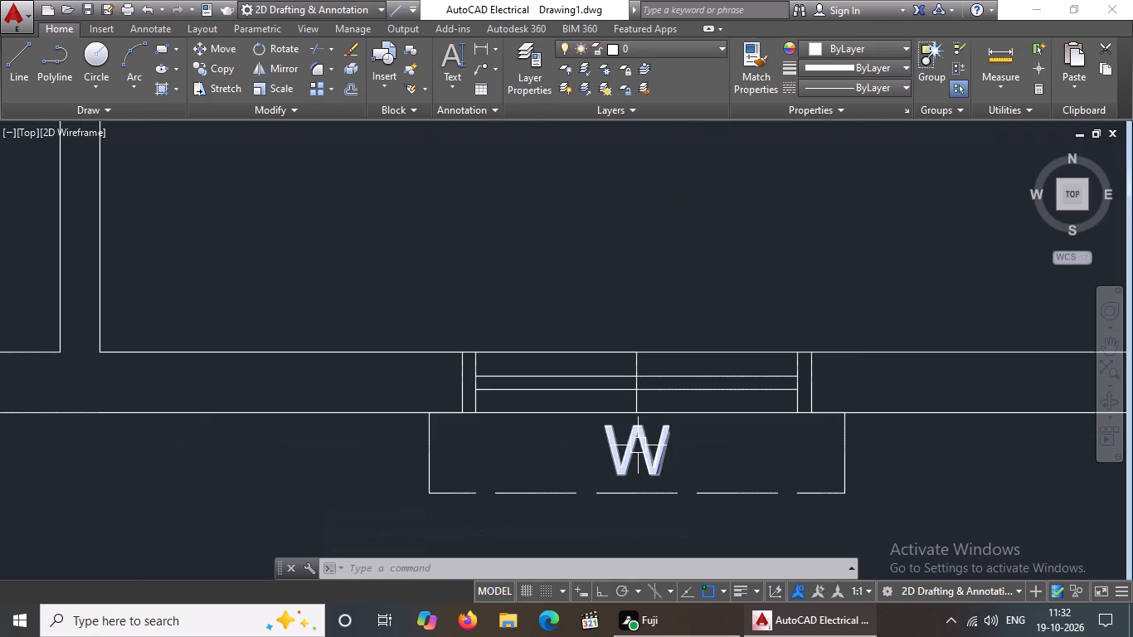
click(638, 445)
click(866, 51)
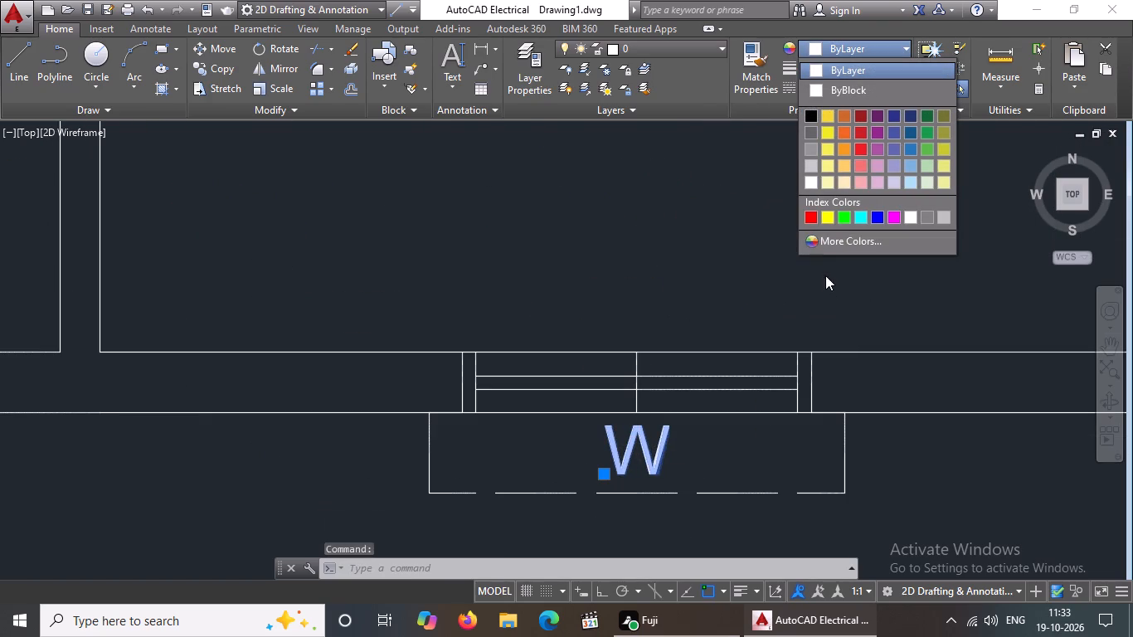
scroll(813, 216, down, 10)
scroll(721, 264, down, 4)
middle_drag(719, 295, 704, 373)
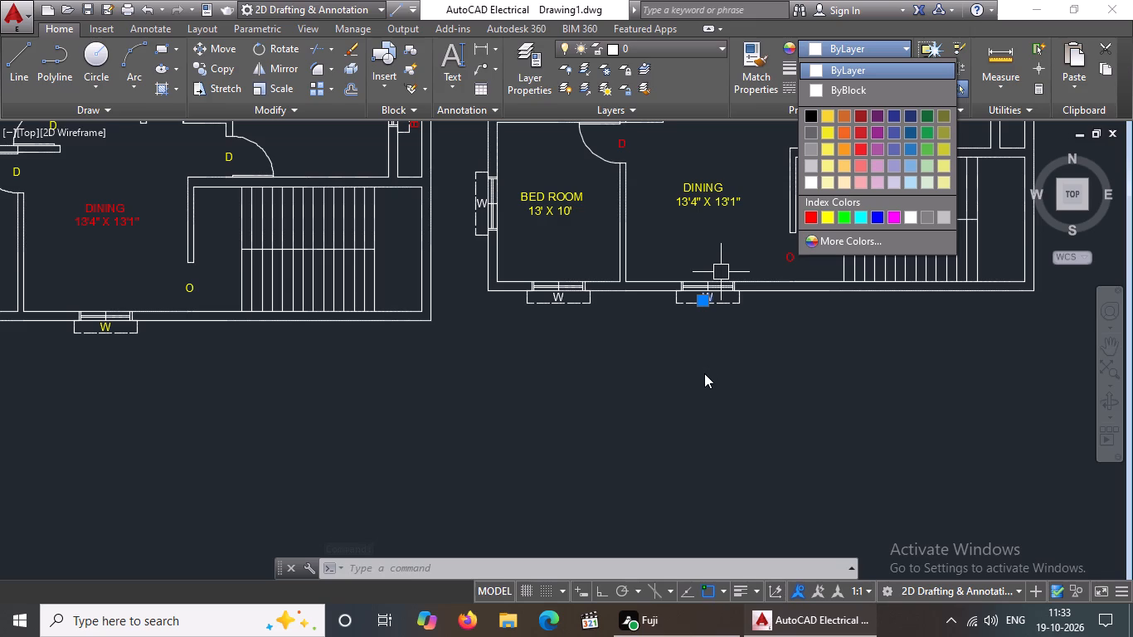
middle_drag(704, 373, 704, 374)
middle_drag(750, 250, 732, 339)
scroll(795, 214, up, 3)
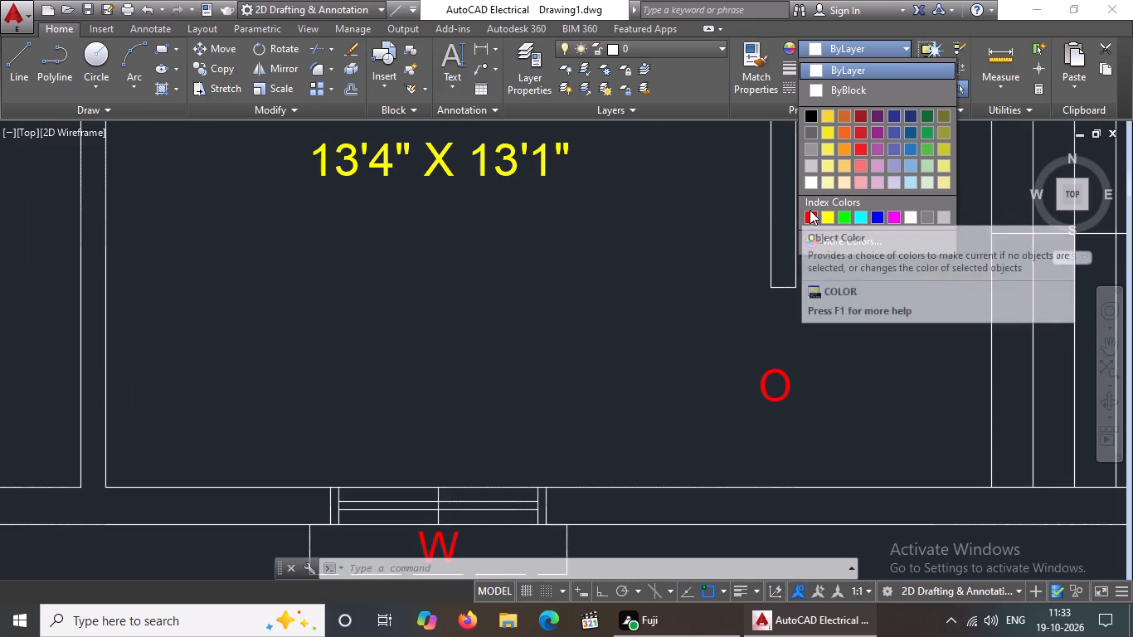
click(810, 210)
scroll(642, 357, down, 3)
key(Escape)
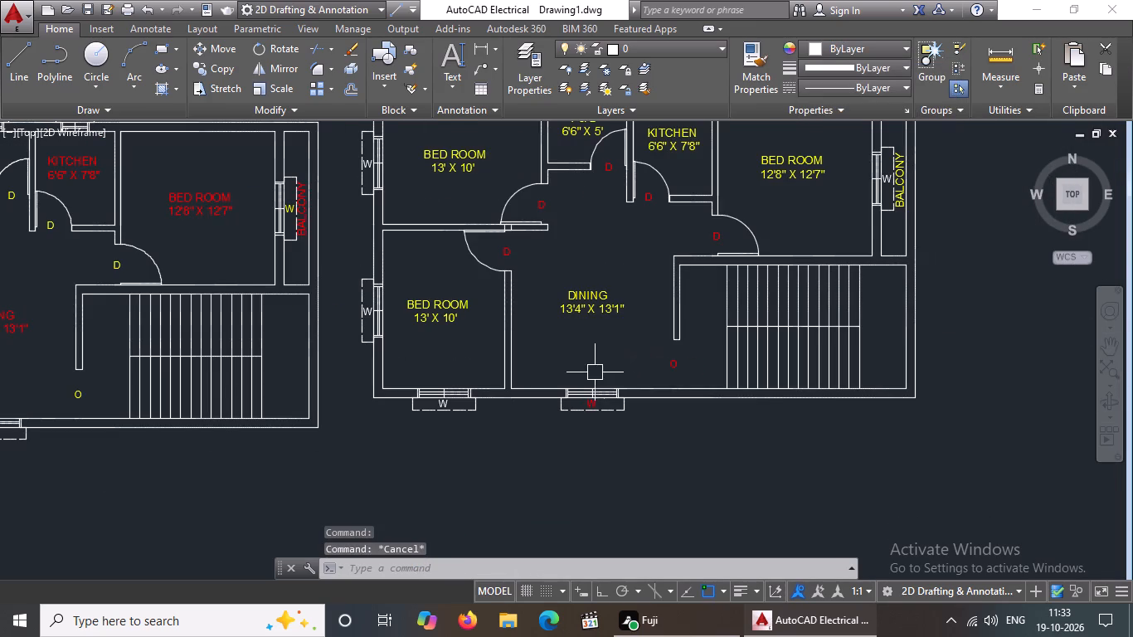
Change the colour of the W label at the bottom-wall window of the lower BED ROOM 13' X 10' to red.
scroll(430, 411, up, 2)
scroll(504, 398, up, 3)
click(354, 408)
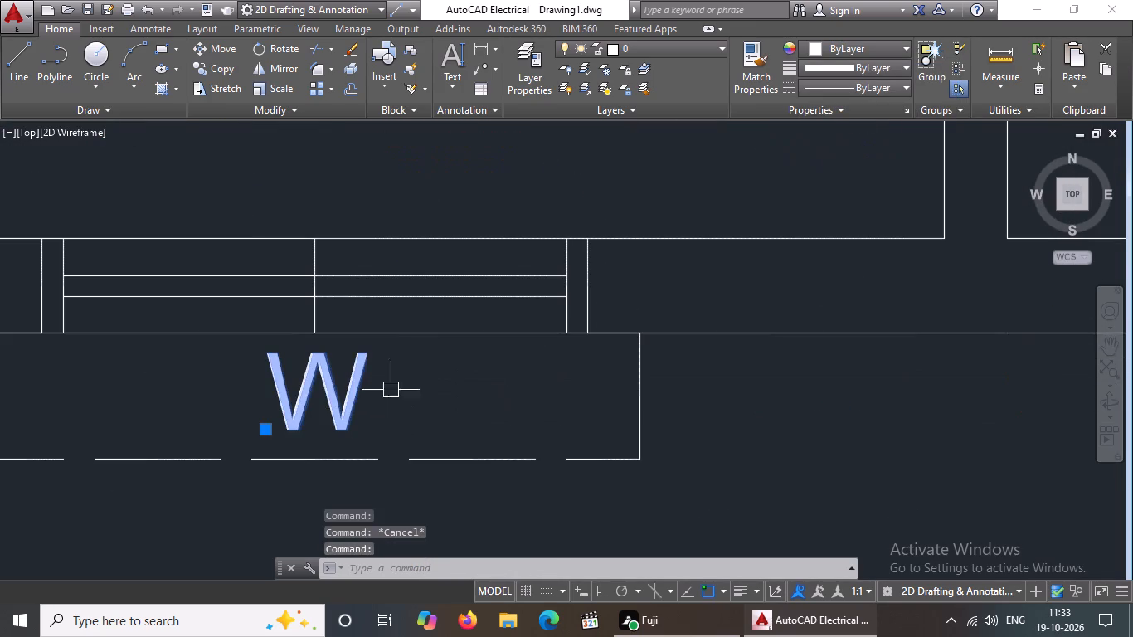
click(864, 48)
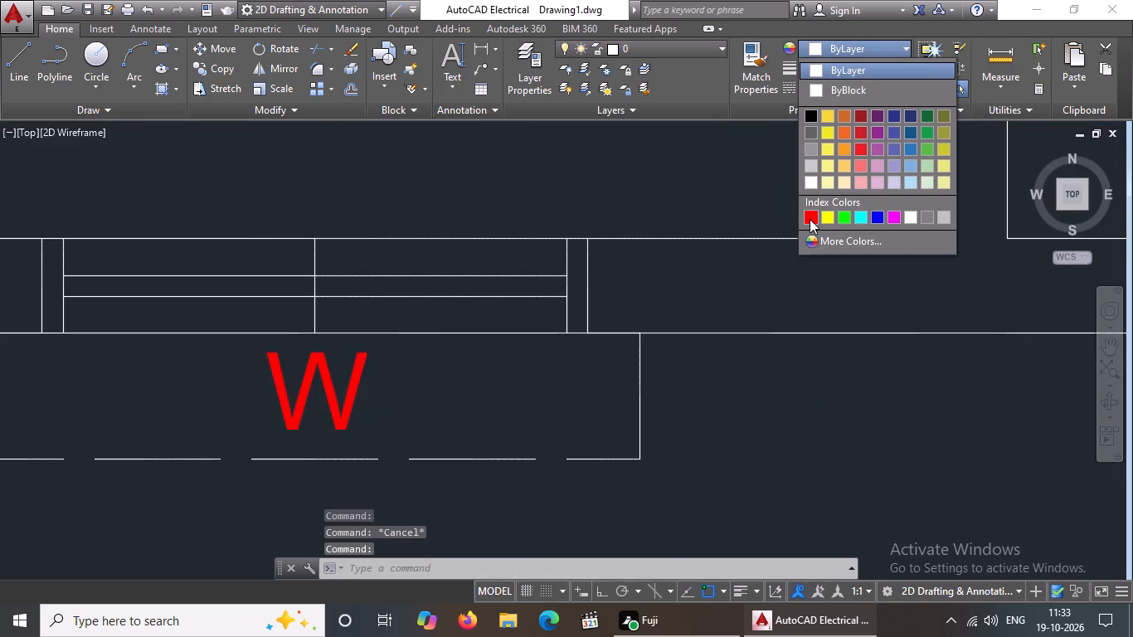
click(810, 219)
scroll(749, 243, down, 6)
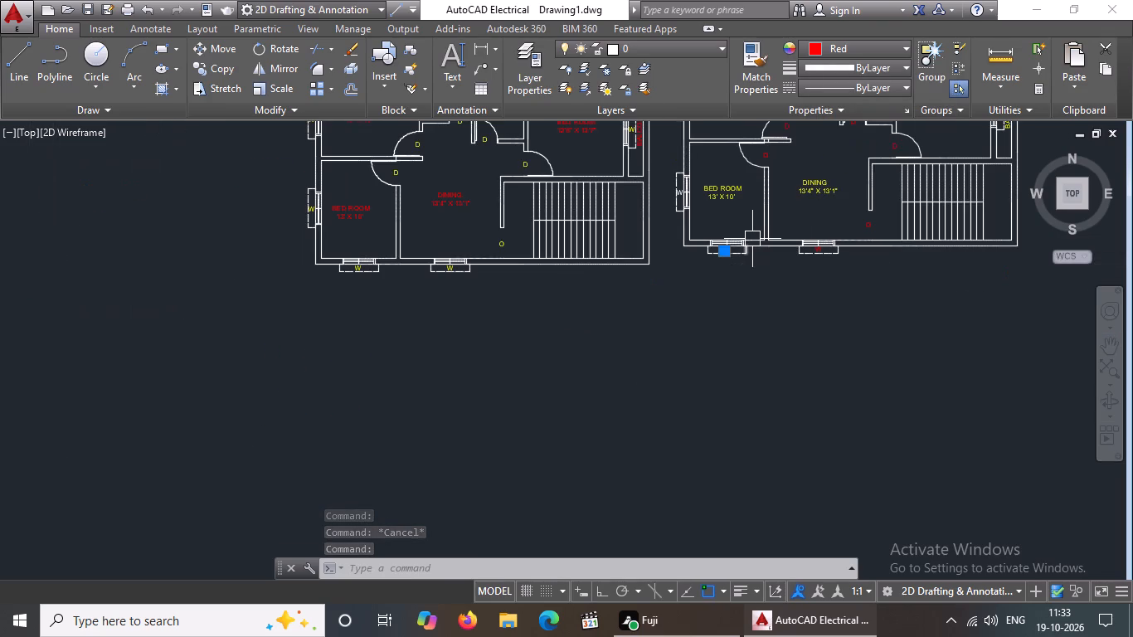
key(Escape)
Change the colour of the W label at the side-wall window of the lower BED ROOM 13' X 10' to red.
scroll(752, 240, down, 1)
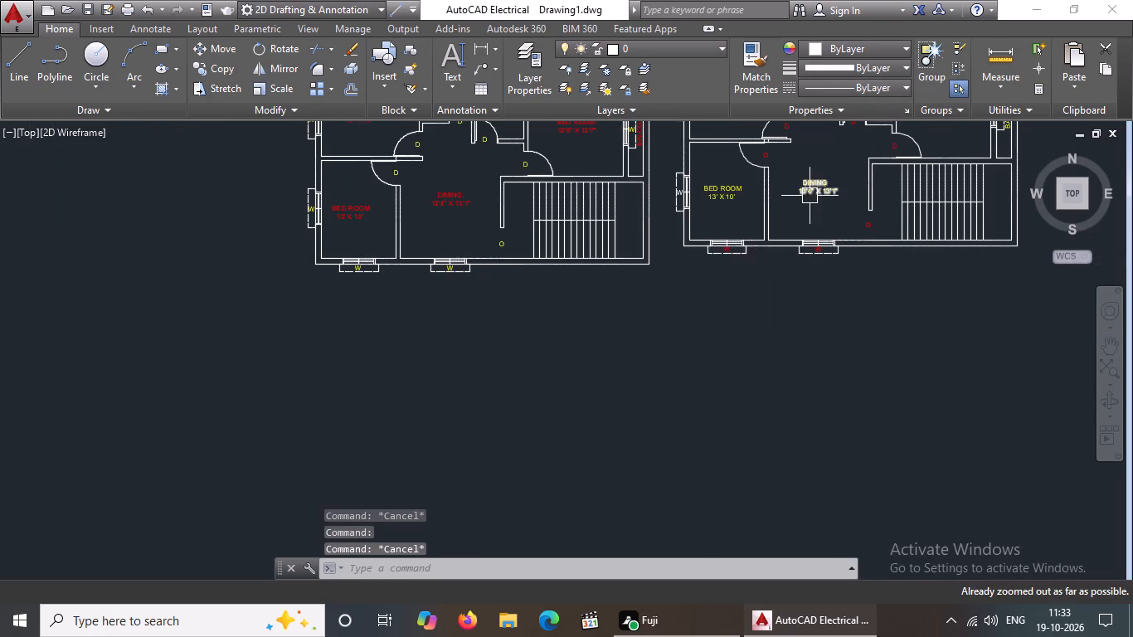
middle_drag(808, 214, 775, 344)
scroll(644, 336, up, 3)
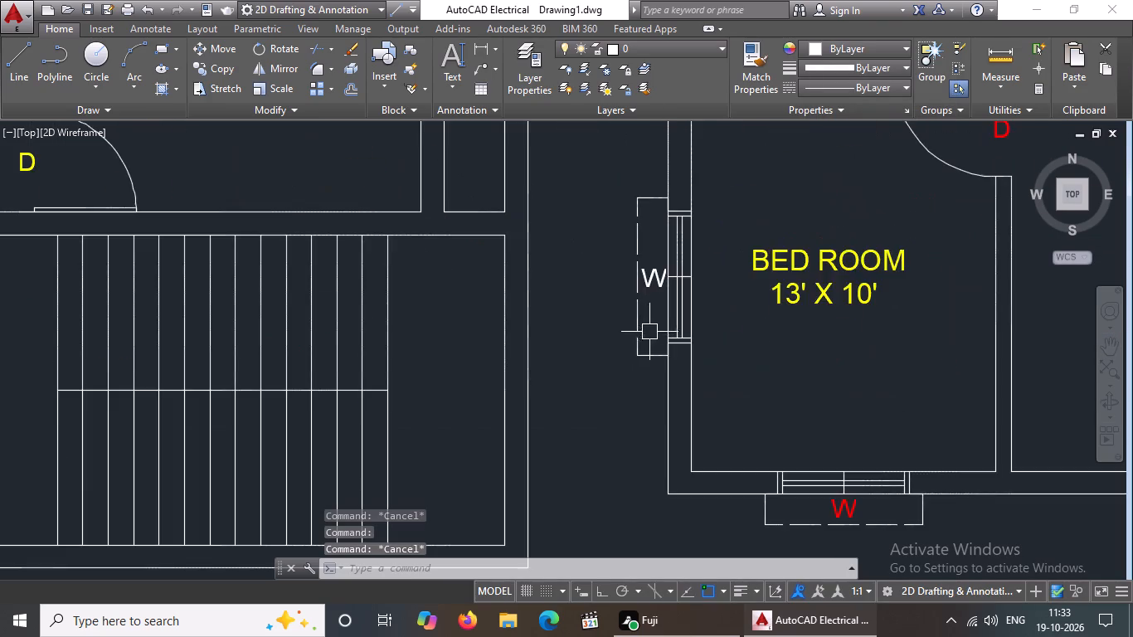
scroll(650, 331, up, 2)
click(673, 182)
click(870, 44)
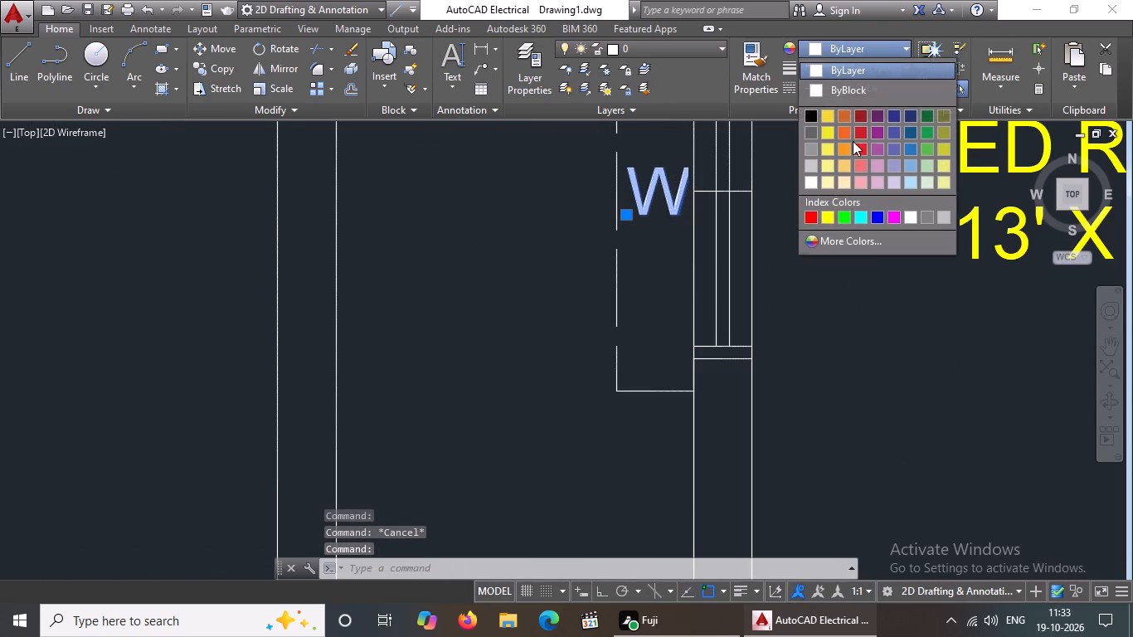
click(814, 216)
scroll(753, 255, down, 5)
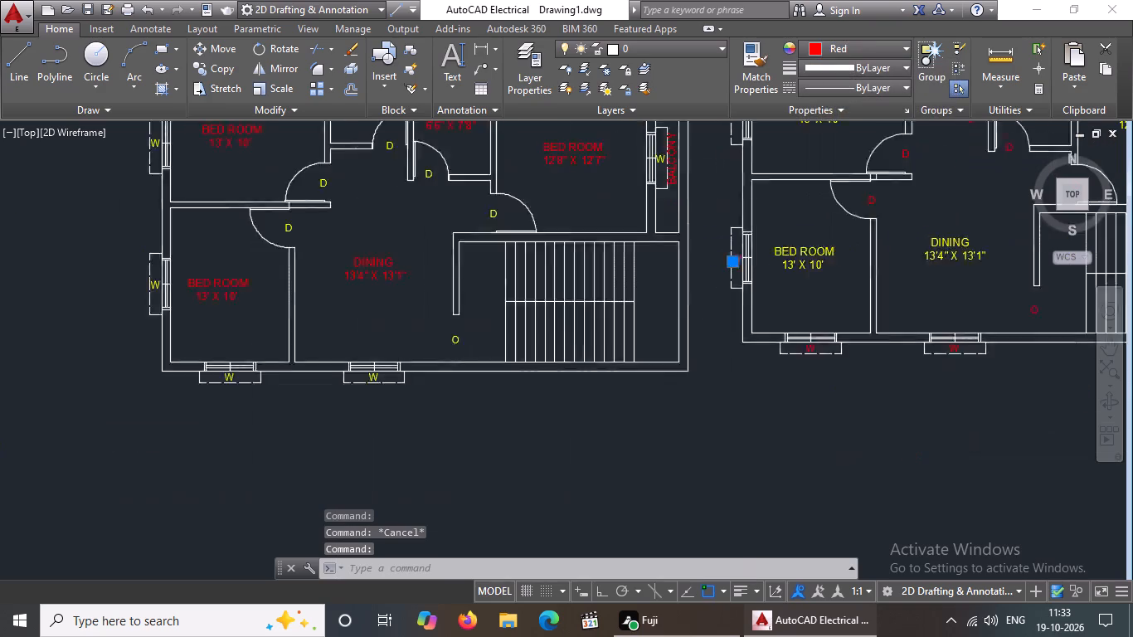
key(Escape)
Change the colour of the W label at the side-wall window of the second plan's upper BED ROOM 13' X 10' to red.
middle_drag(779, 203, 756, 316)
scroll(745, 299, up, 2)
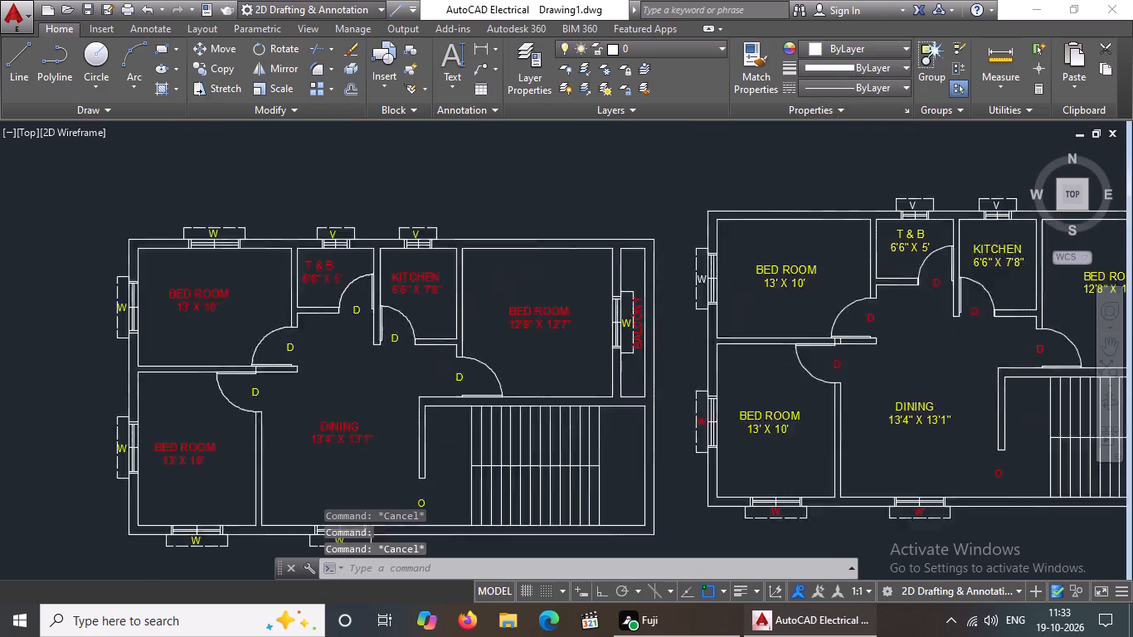
scroll(745, 299, up, 1)
click(631, 249)
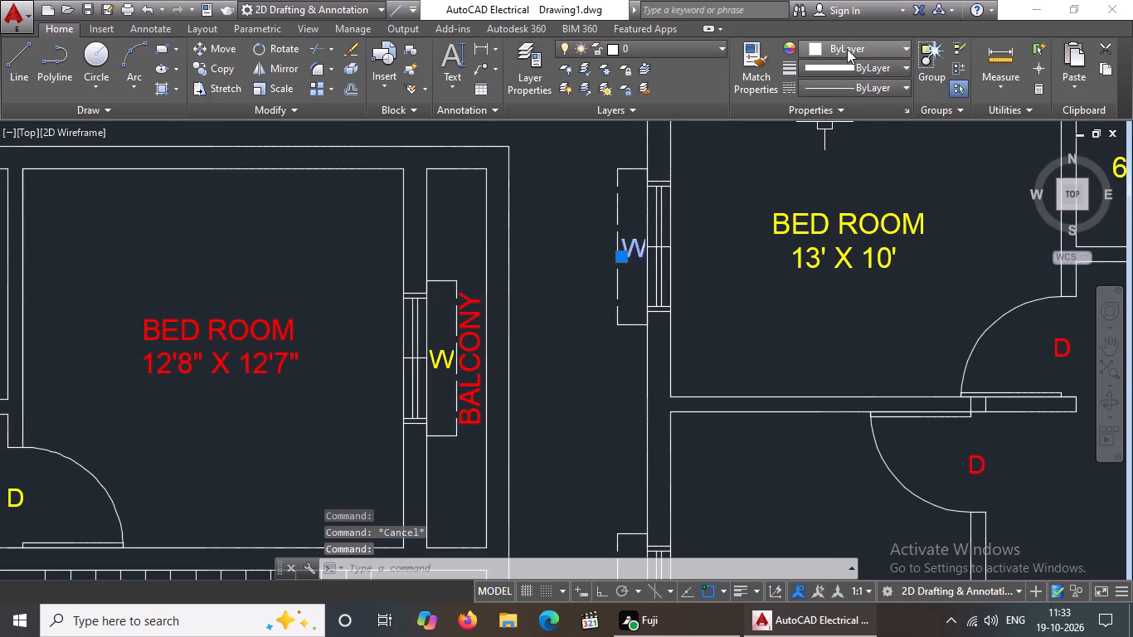
click(848, 46)
click(807, 218)
scroll(669, 281, down, 2)
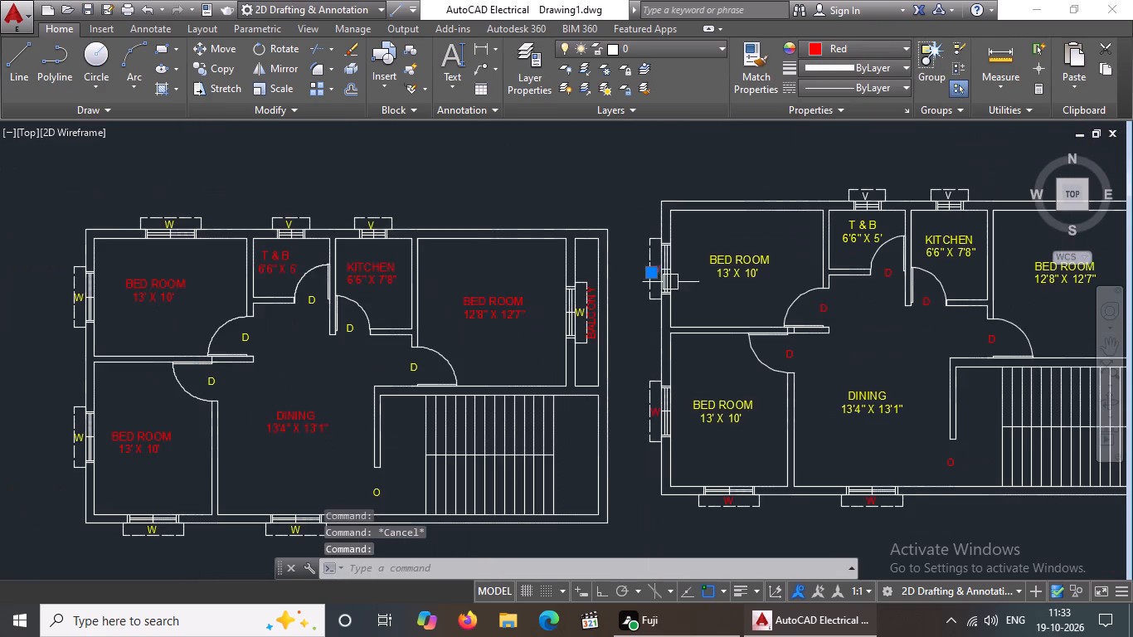
scroll(731, 243, up, 1)
key(Escape)
Change the colour of the W label at the window between BED ROOM 12'8" X 12'7" and the BALCONY in the second plan to red.
scroll(731, 243, down, 2)
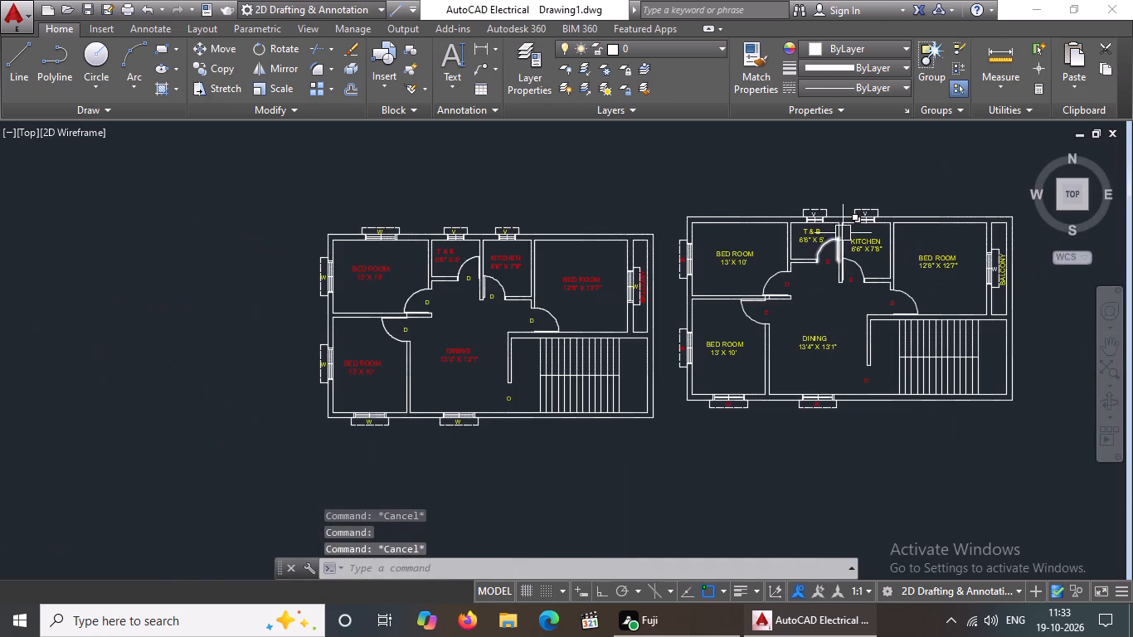
scroll(1021, 284, up, 2)
scroll(961, 253, up, 2)
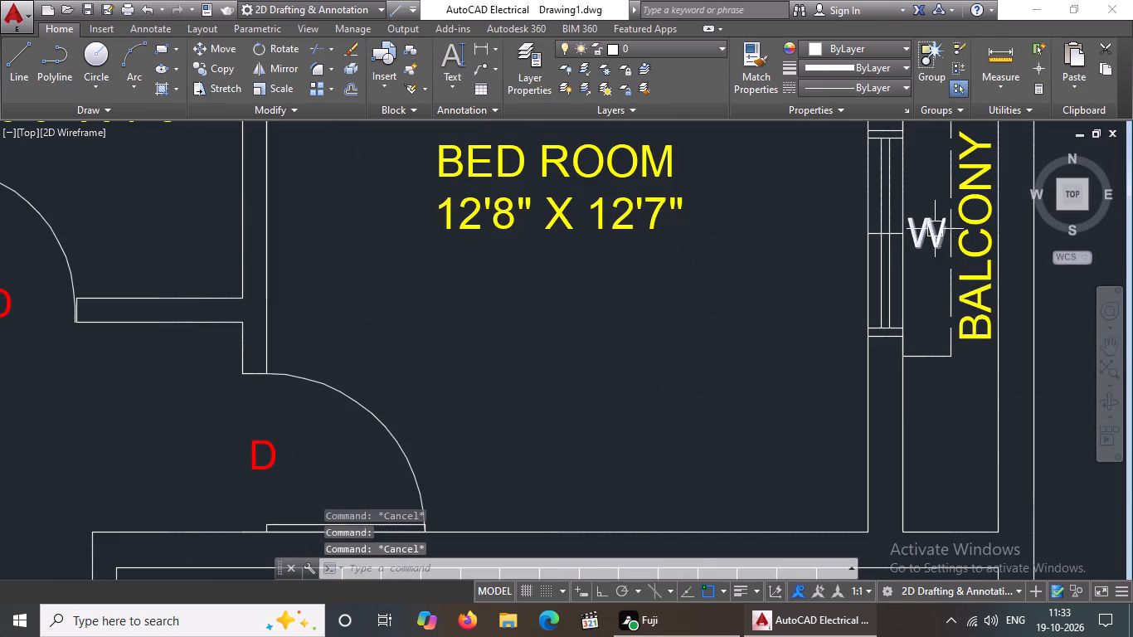
click(935, 229)
click(853, 44)
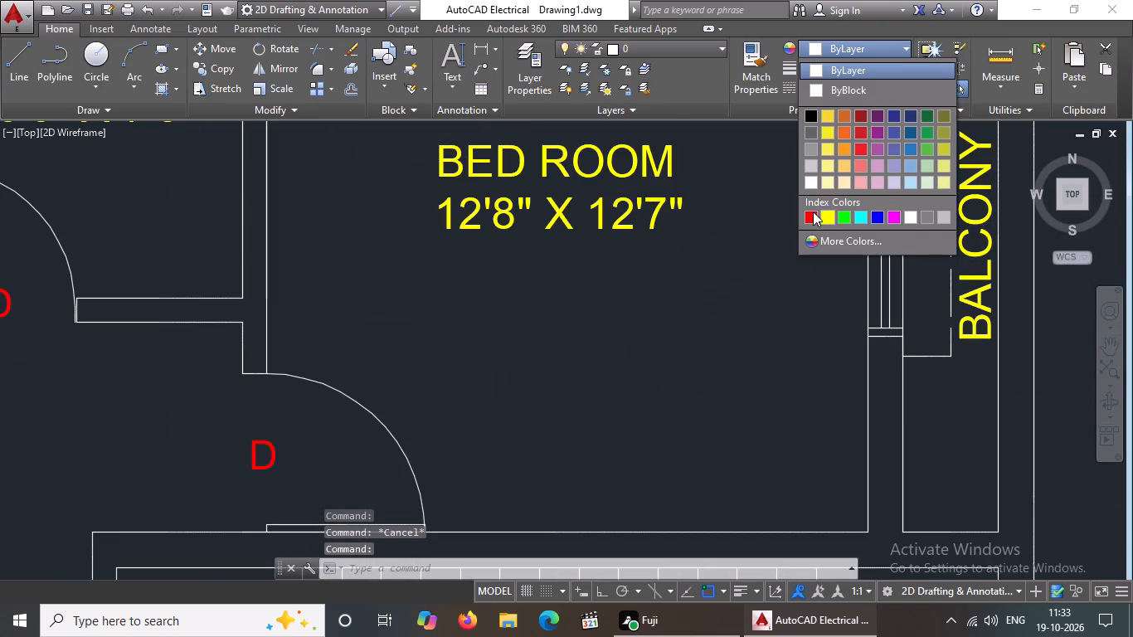
click(812, 212)
scroll(937, 252, down, 2)
scroll(930, 221, up, 2)
key(Escape)
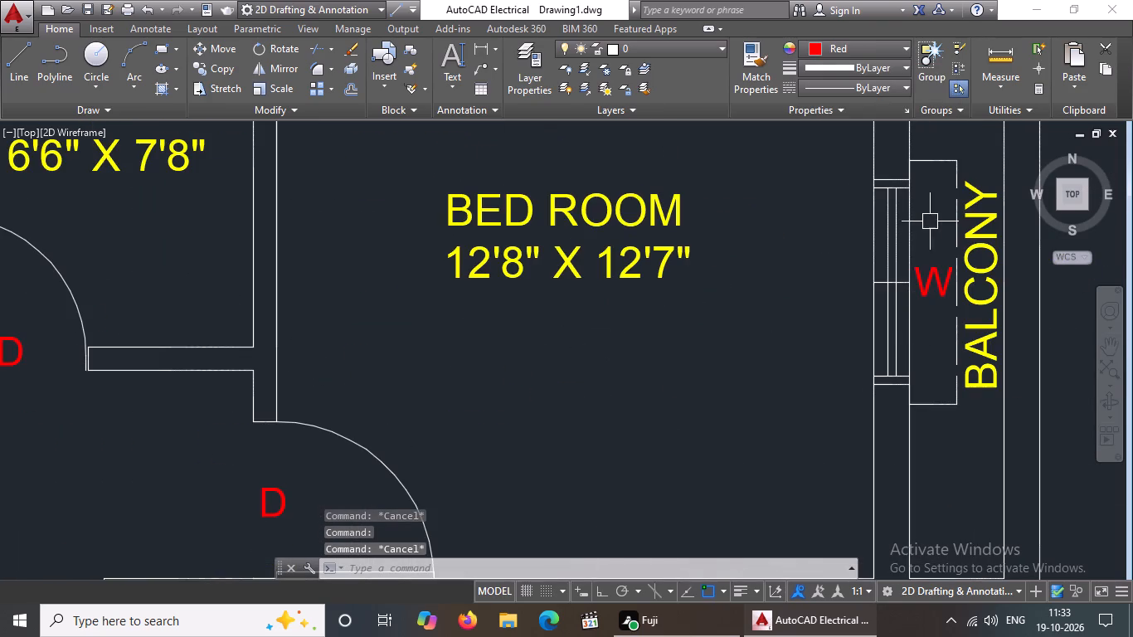
Change the colour of the V label at the ventilator above the second plan's KITCHEN to red.
scroll(930, 221, down, 2)
middle_drag(852, 219, 850, 339)
scroll(558, 236, up, 1)
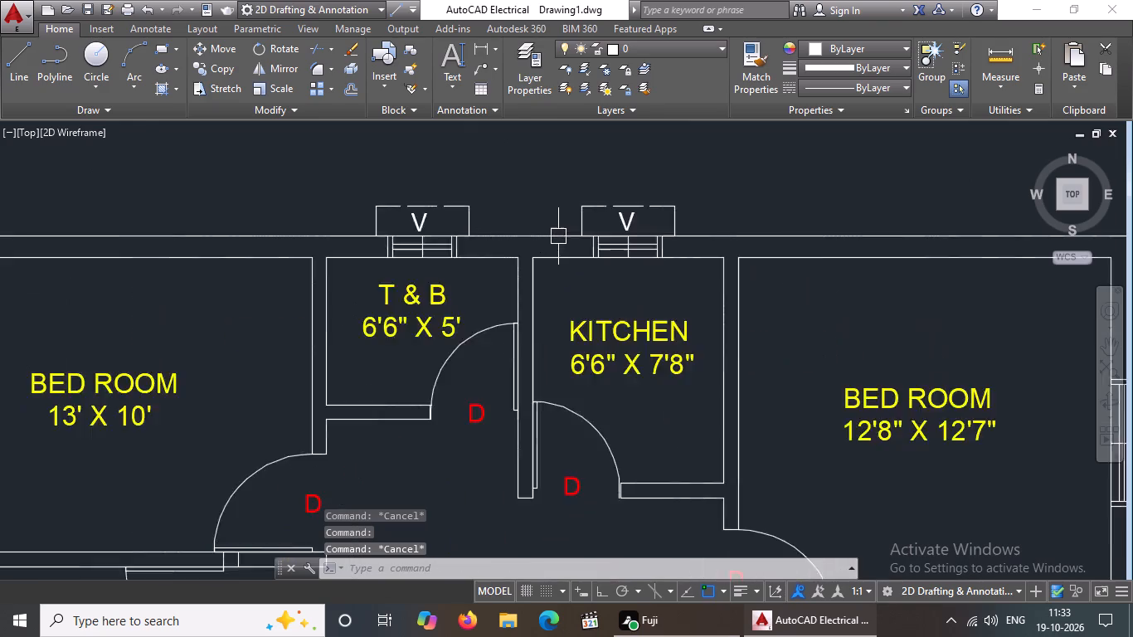
scroll(558, 236, up, 1)
click(665, 210)
click(868, 49)
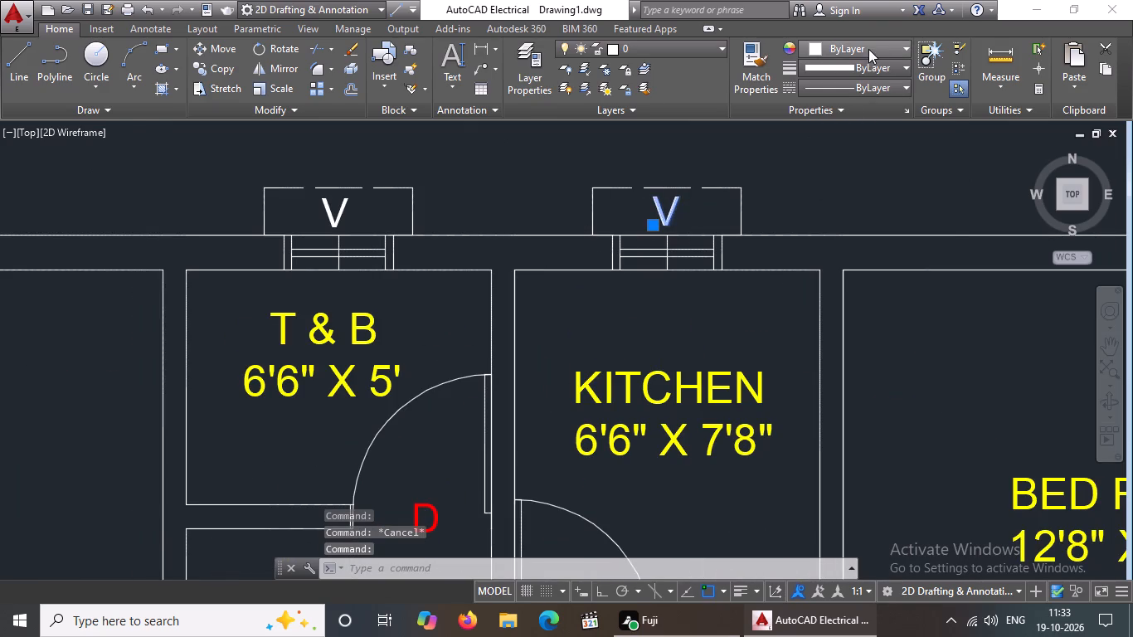
click(809, 217)
scroll(739, 270, down, 3)
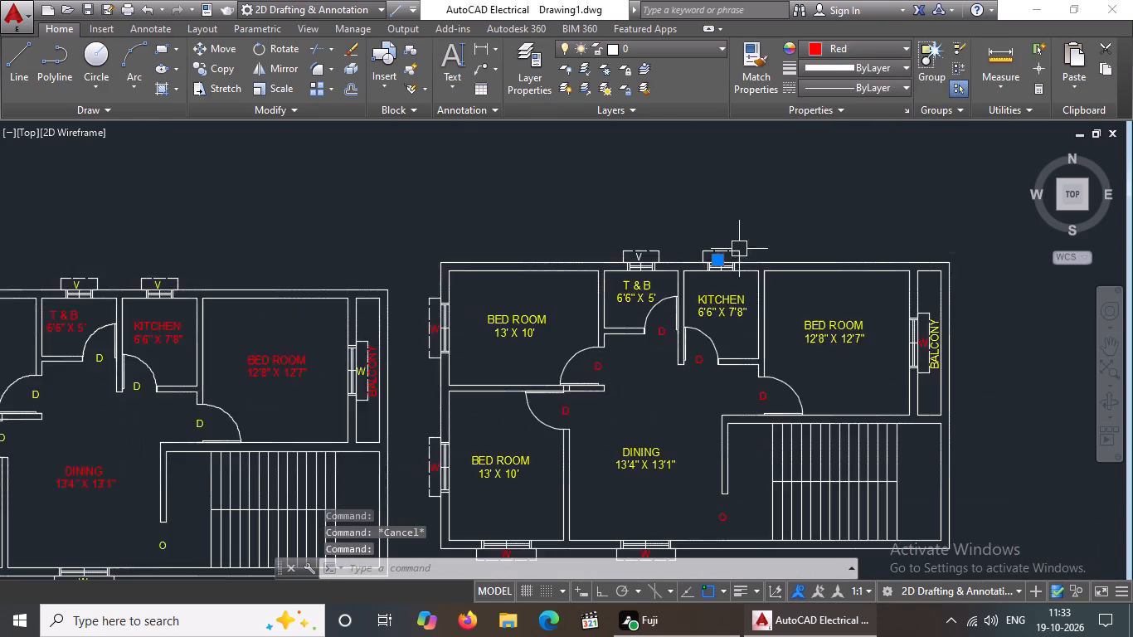
scroll(737, 236, up, 2)
key(Escape)
Change the colour of the V label at the ventilator above the second plan's T & B to red.
scroll(528, 290, up, 3)
click(367, 278)
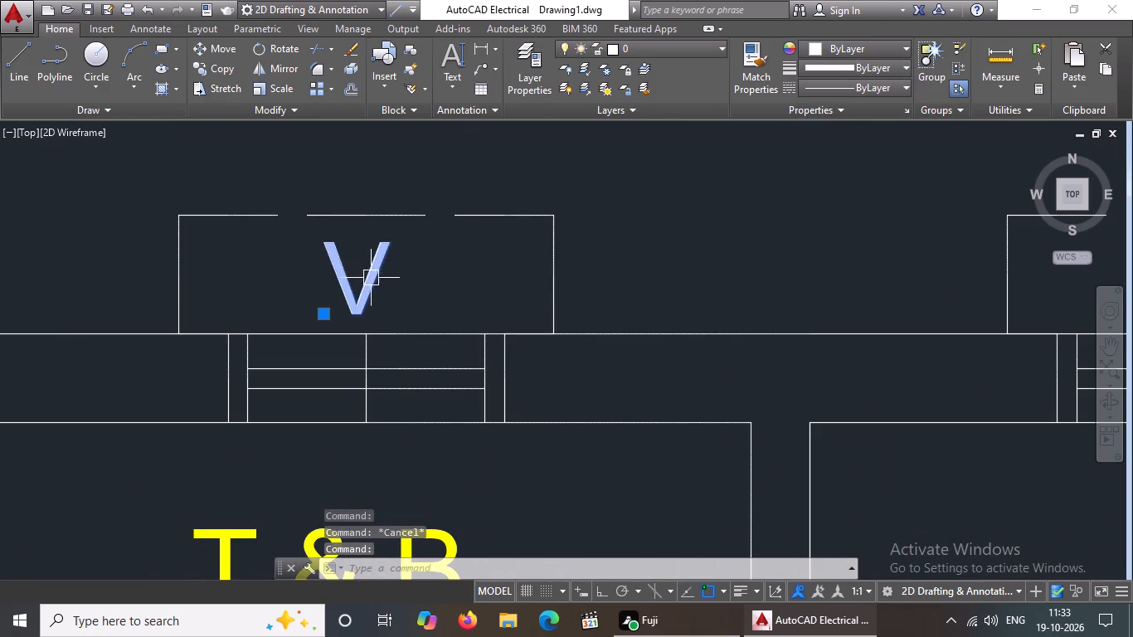
click(875, 48)
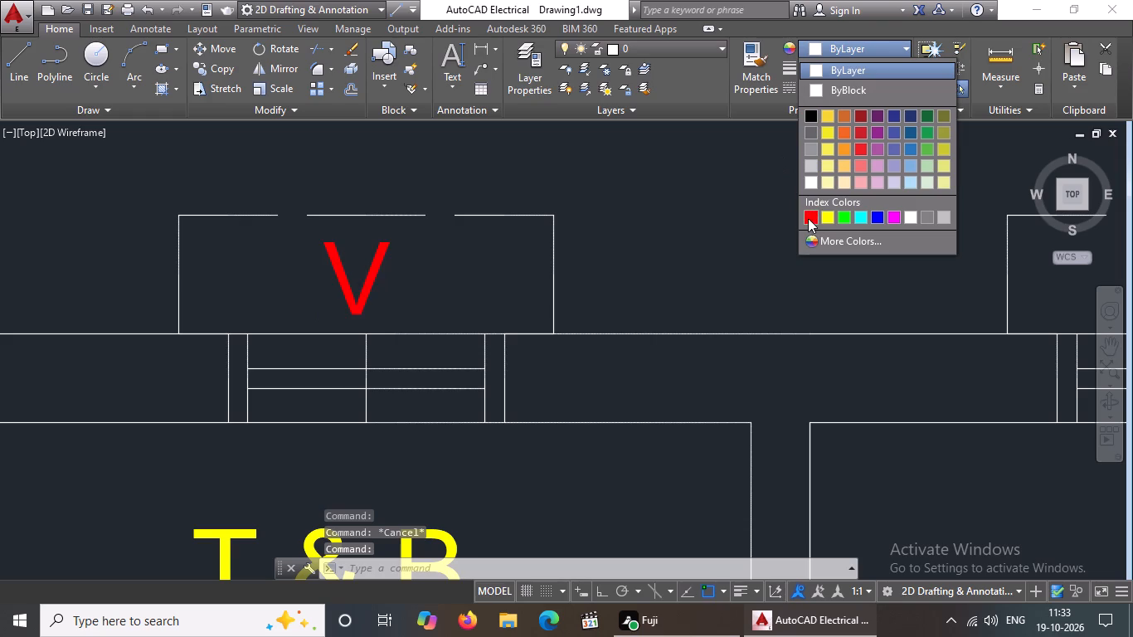
click(807, 215)
scroll(688, 232, down, 2)
scroll(679, 238, up, 3)
key(Escape)
scroll(679, 238, down, 5)
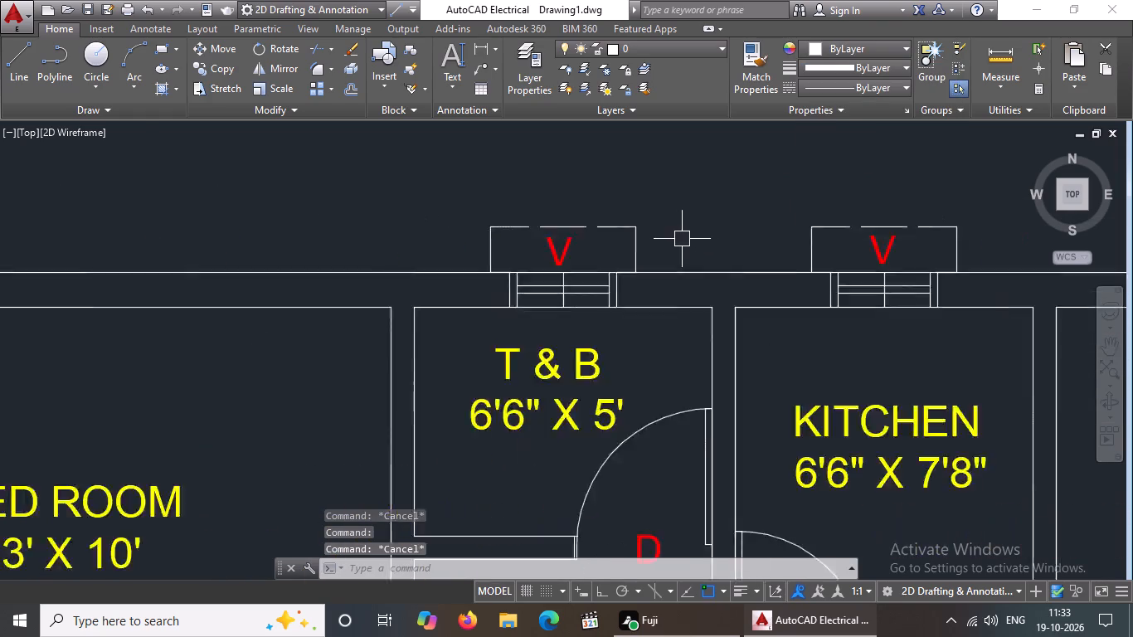
scroll(683, 241, down, 2)
middle_drag(699, 312, 711, 268)
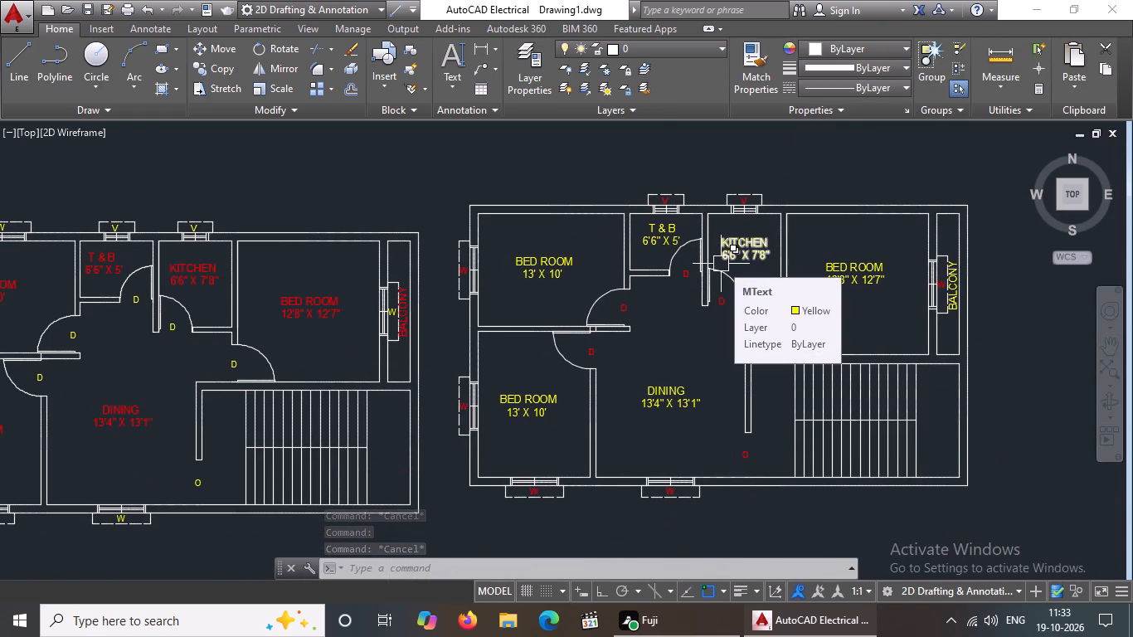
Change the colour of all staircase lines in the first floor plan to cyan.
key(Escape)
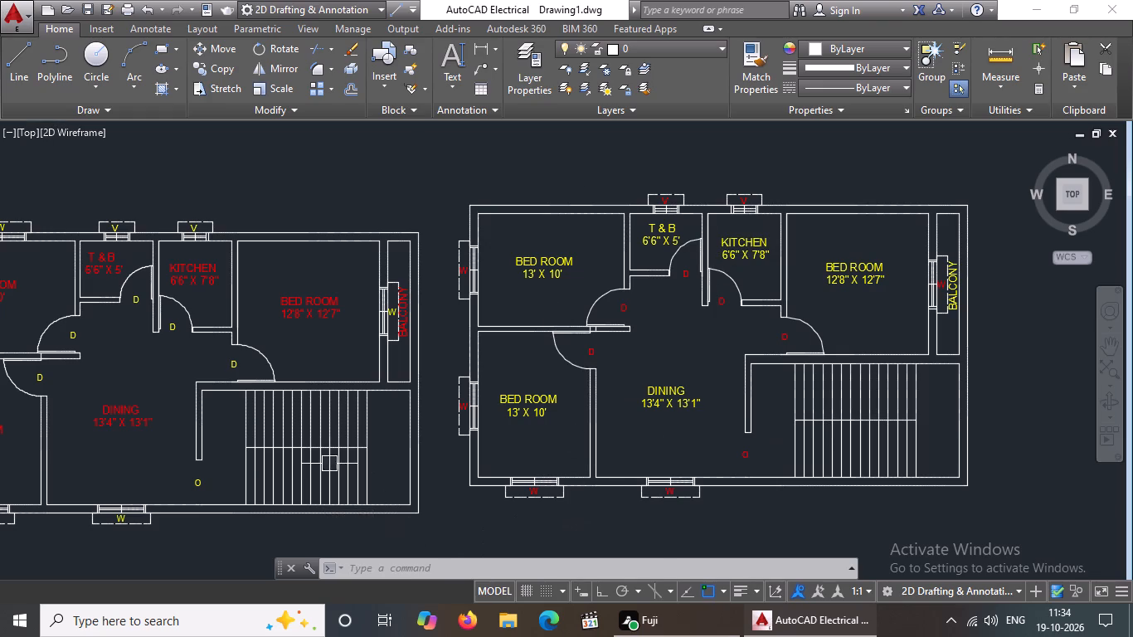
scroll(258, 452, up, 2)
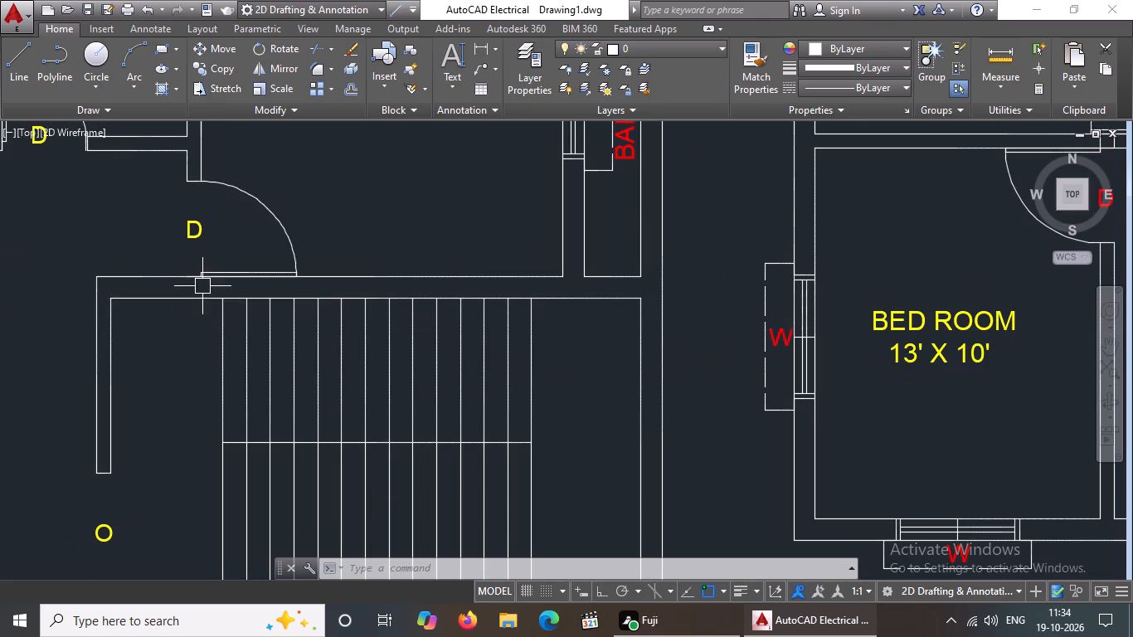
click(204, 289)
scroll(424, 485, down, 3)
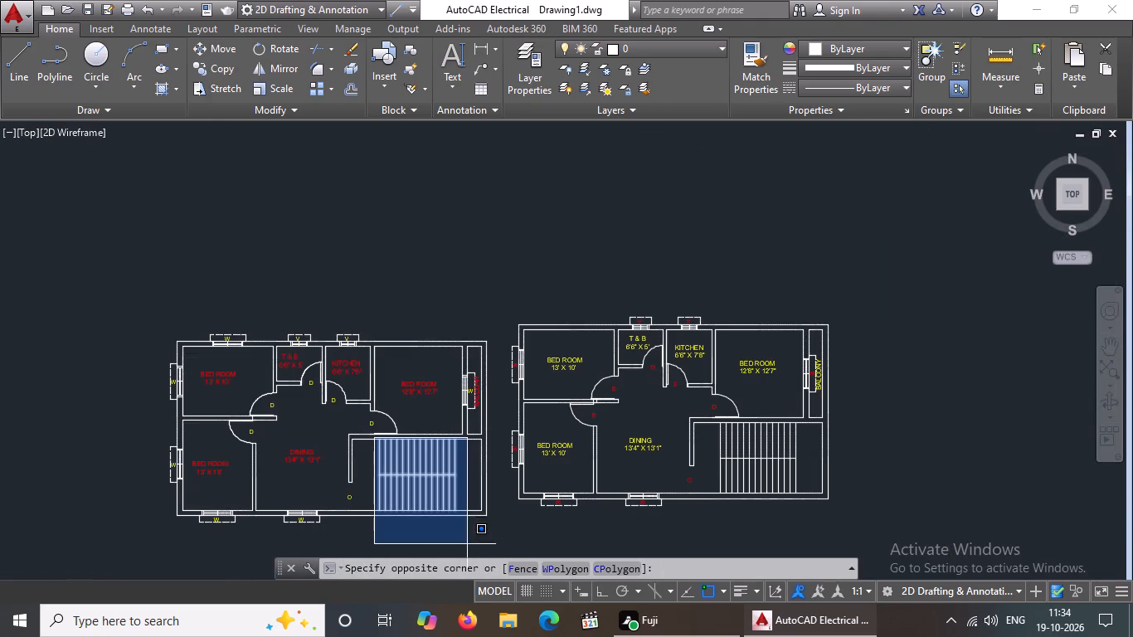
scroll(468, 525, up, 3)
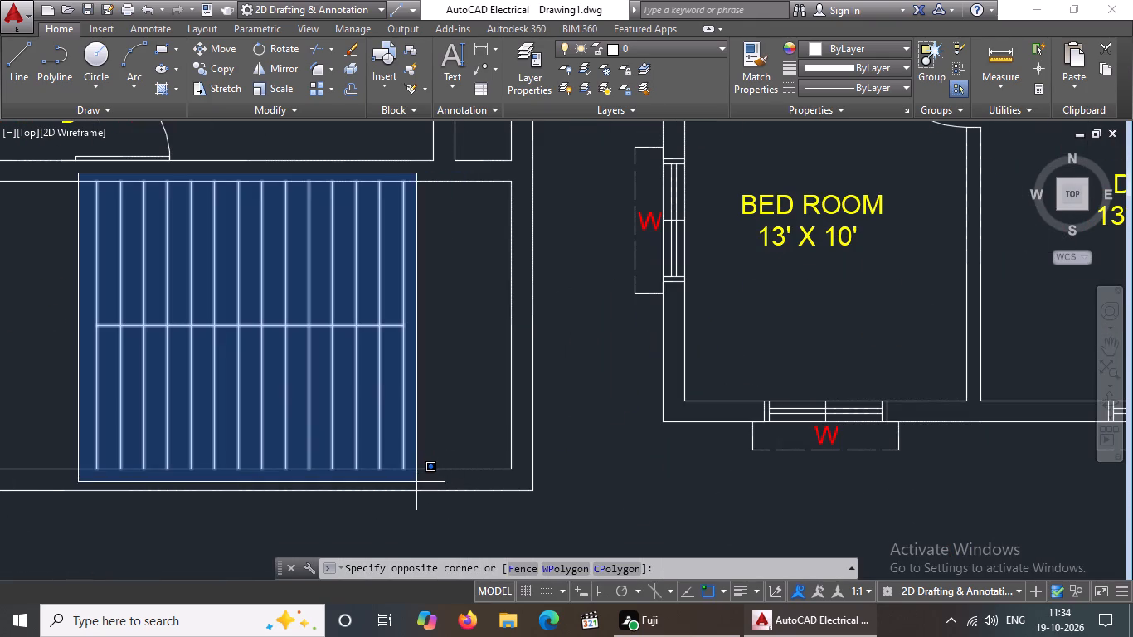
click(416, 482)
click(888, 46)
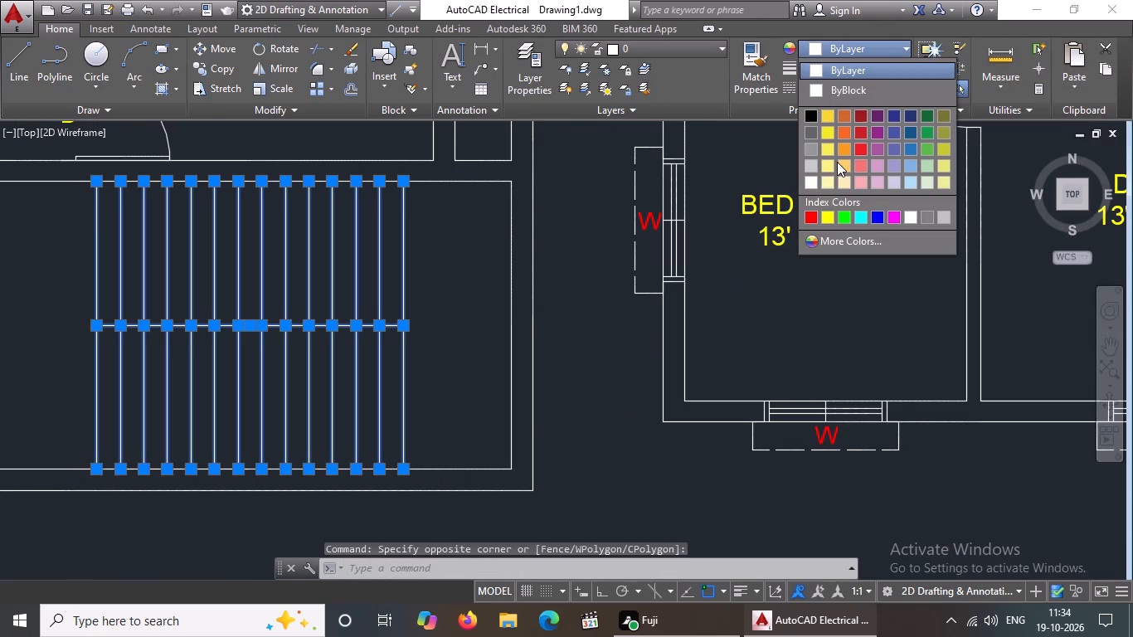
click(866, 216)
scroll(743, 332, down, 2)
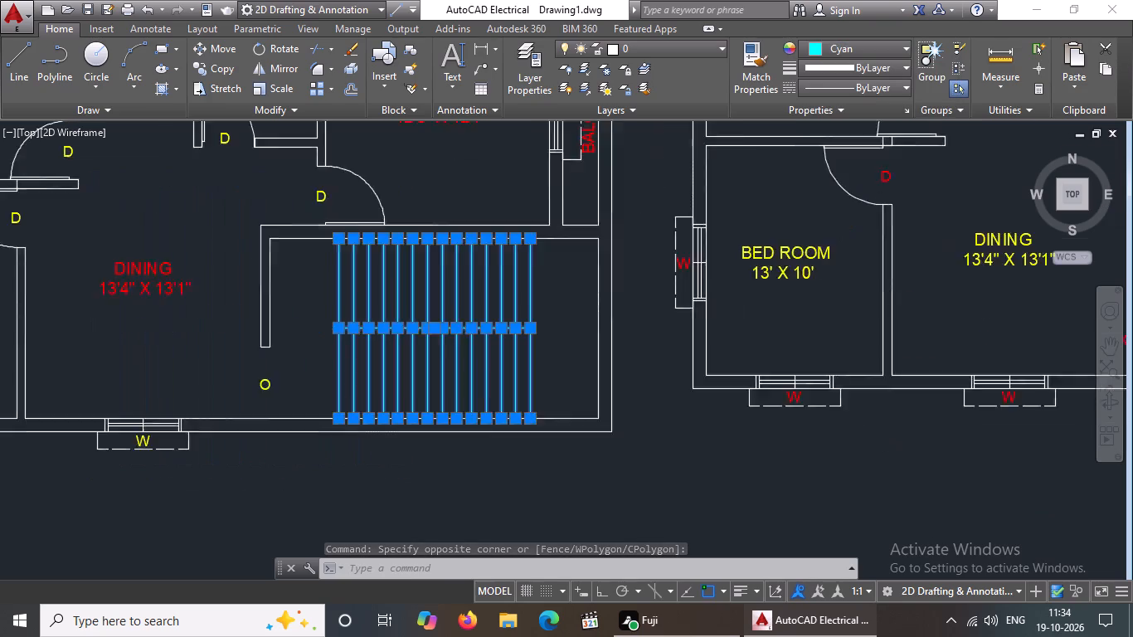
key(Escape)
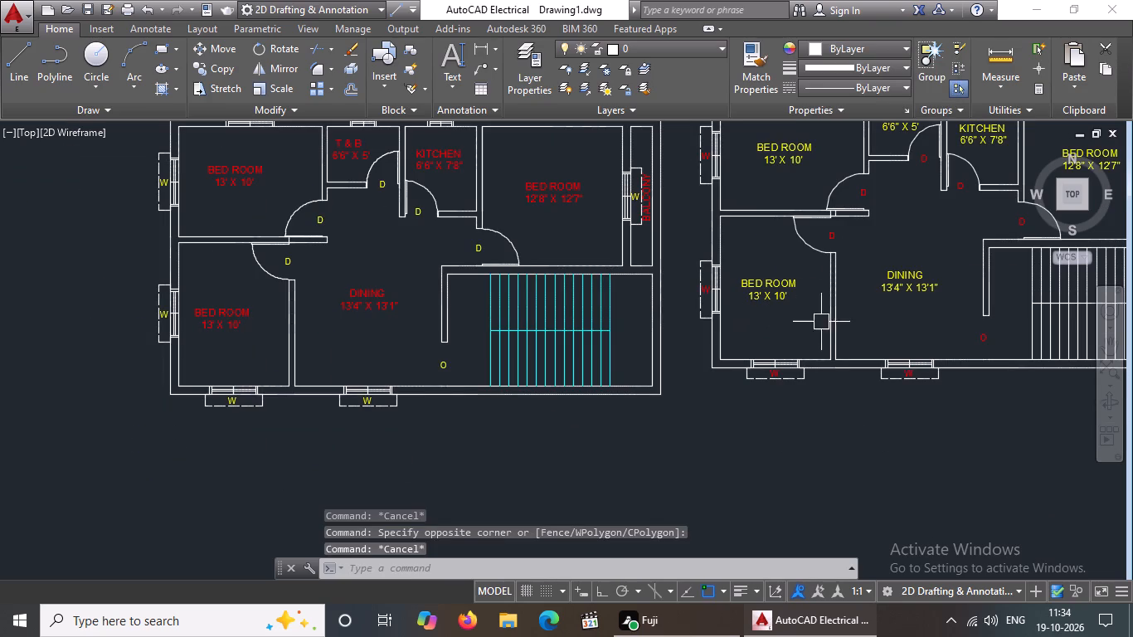
Change the colour of all staircase lines in the first floor plan to green.
scroll(503, 284, up, 2)
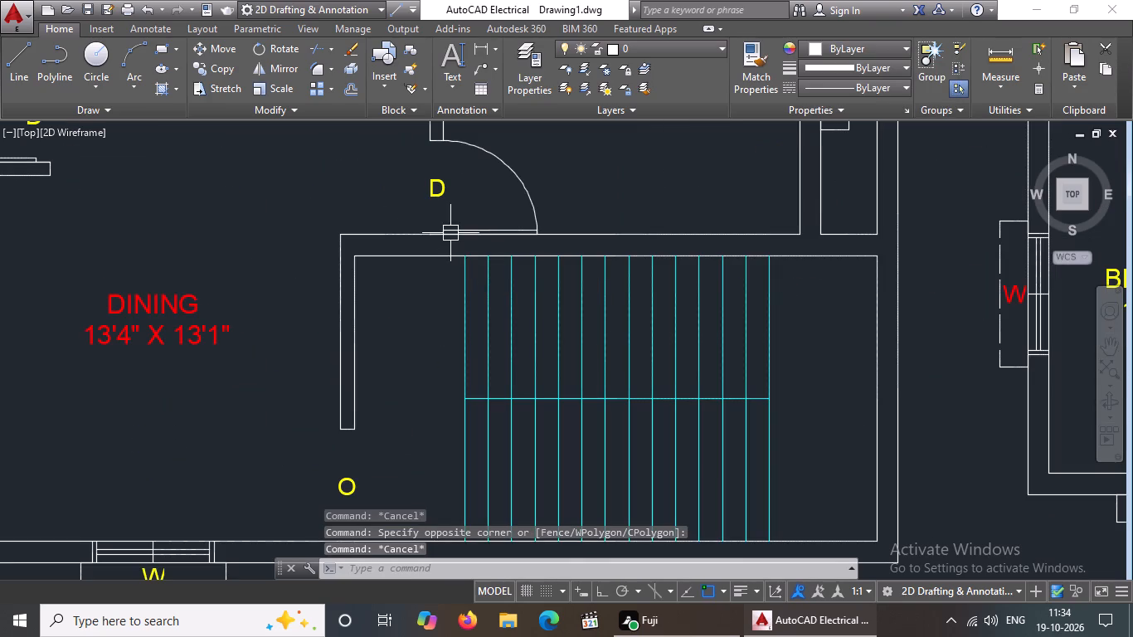
drag(447, 246, 460, 261)
scroll(632, 362, down, 2)
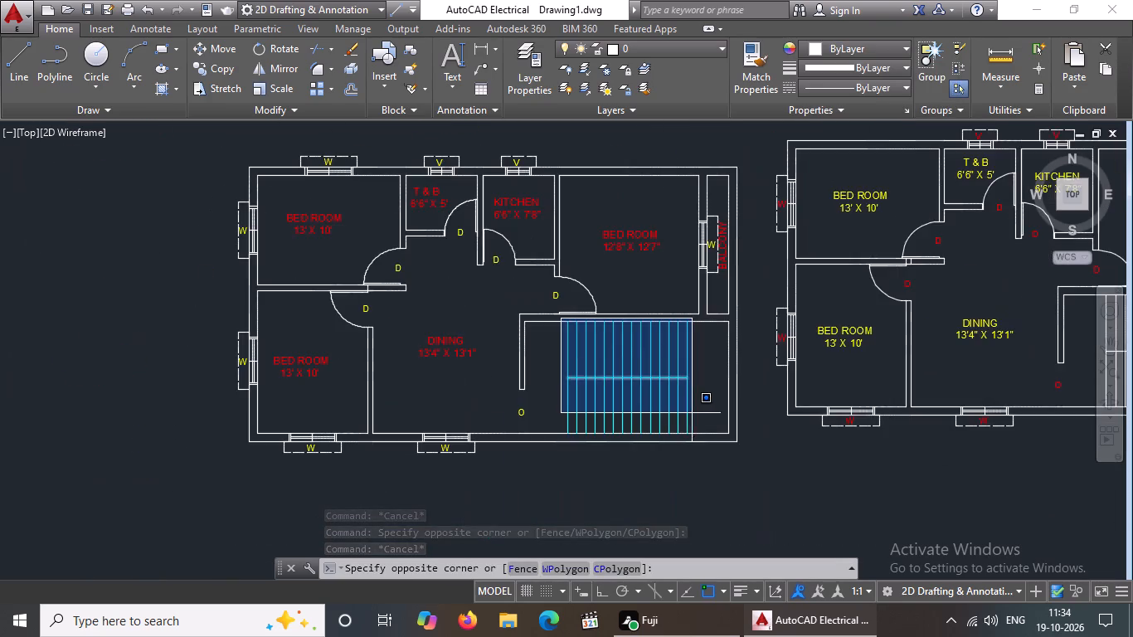
scroll(698, 430, up, 3)
click(688, 464)
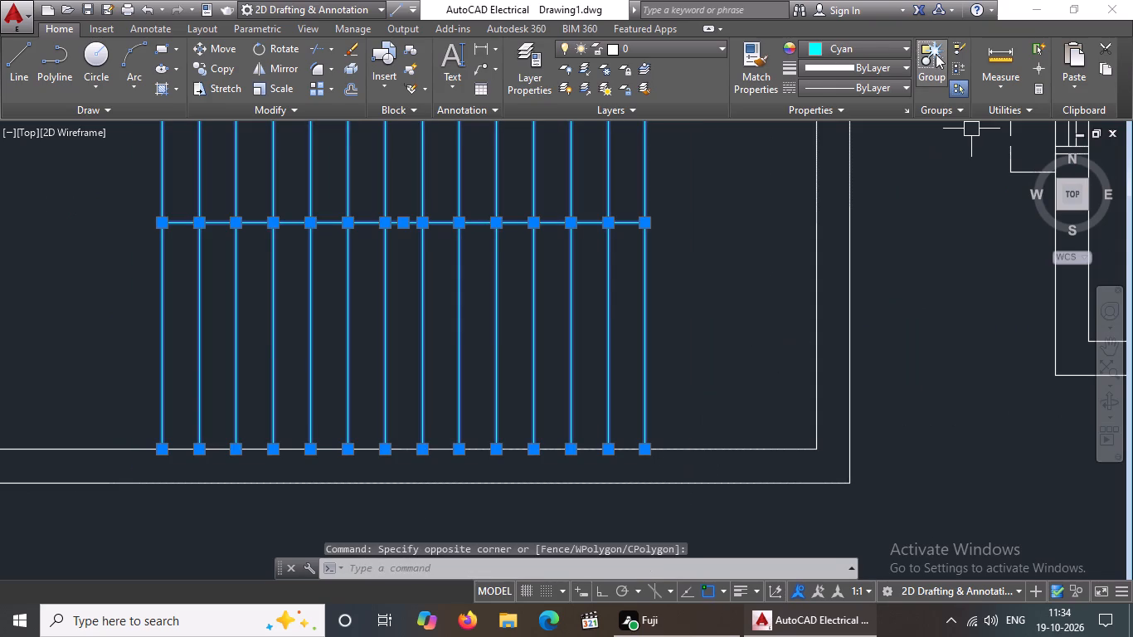
click(875, 52)
click(848, 218)
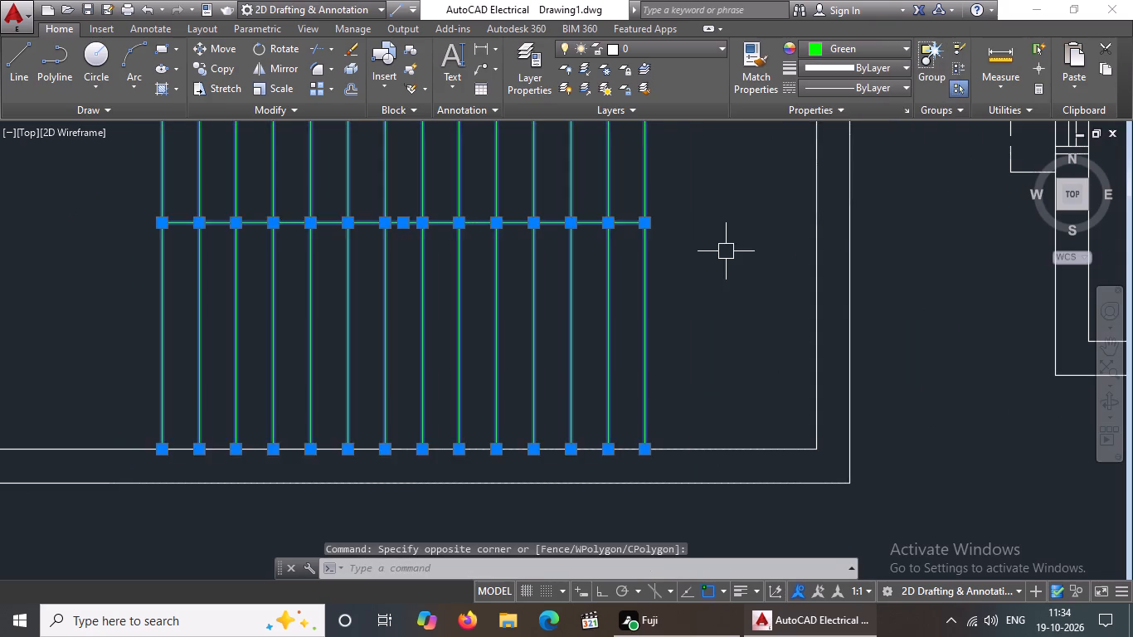
scroll(726, 251, down, 4)
key(Escape)
Change the colour of all staircase lines in the second floor plan to cyan.
middle_drag(777, 294, 636, 371)
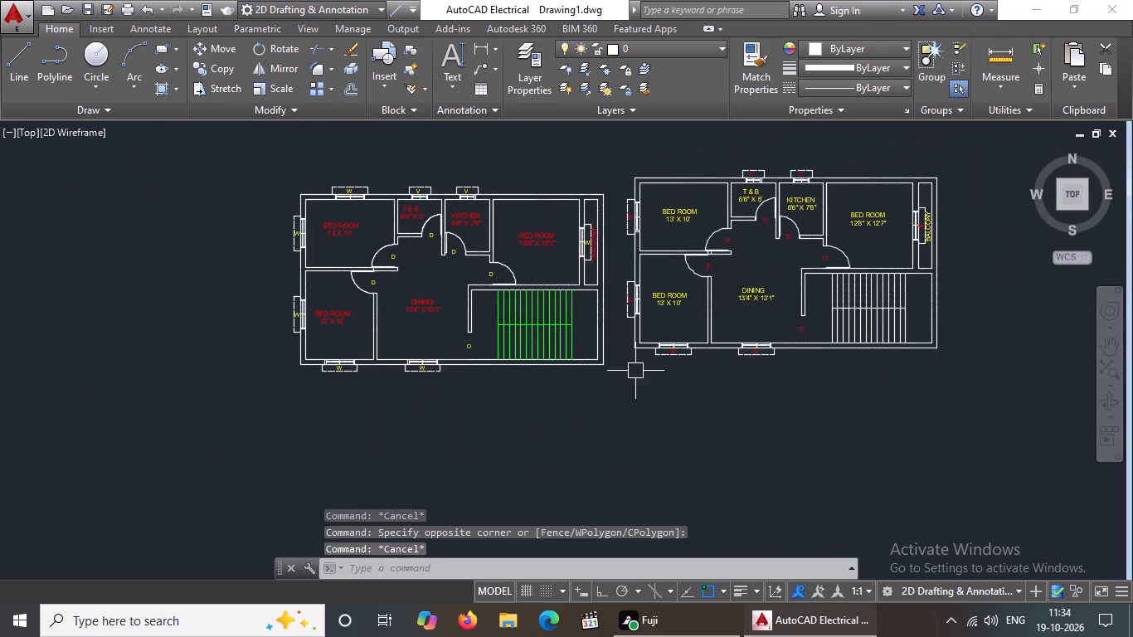
scroll(869, 294, up, 2)
scroll(776, 239, up, 3)
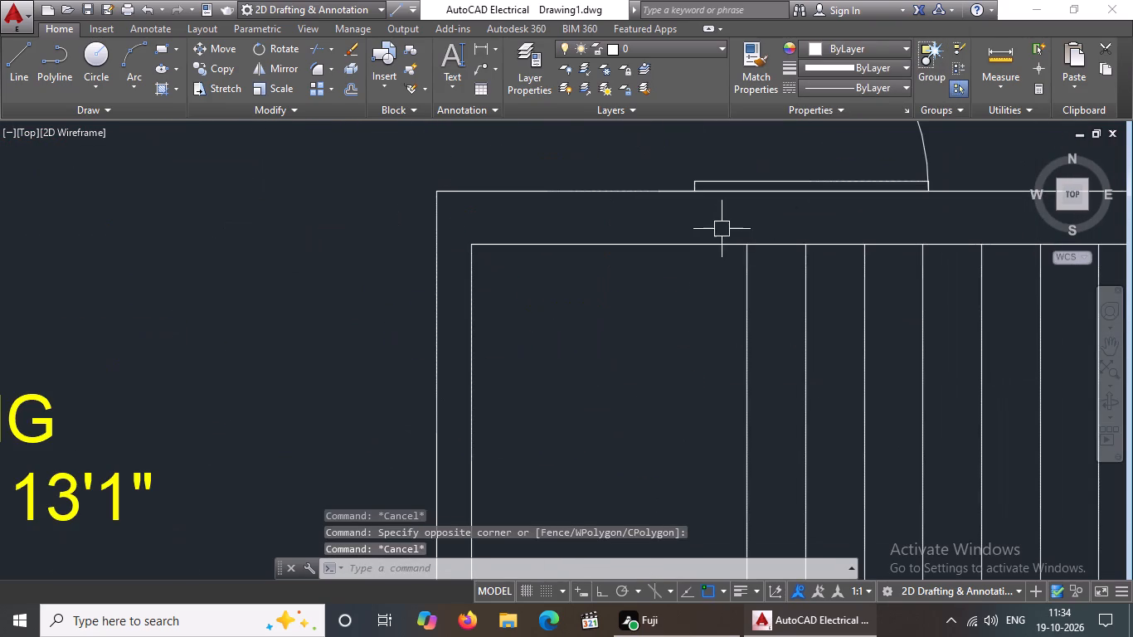
drag(704, 229, 713, 235)
scroll(751, 254, down, 4)
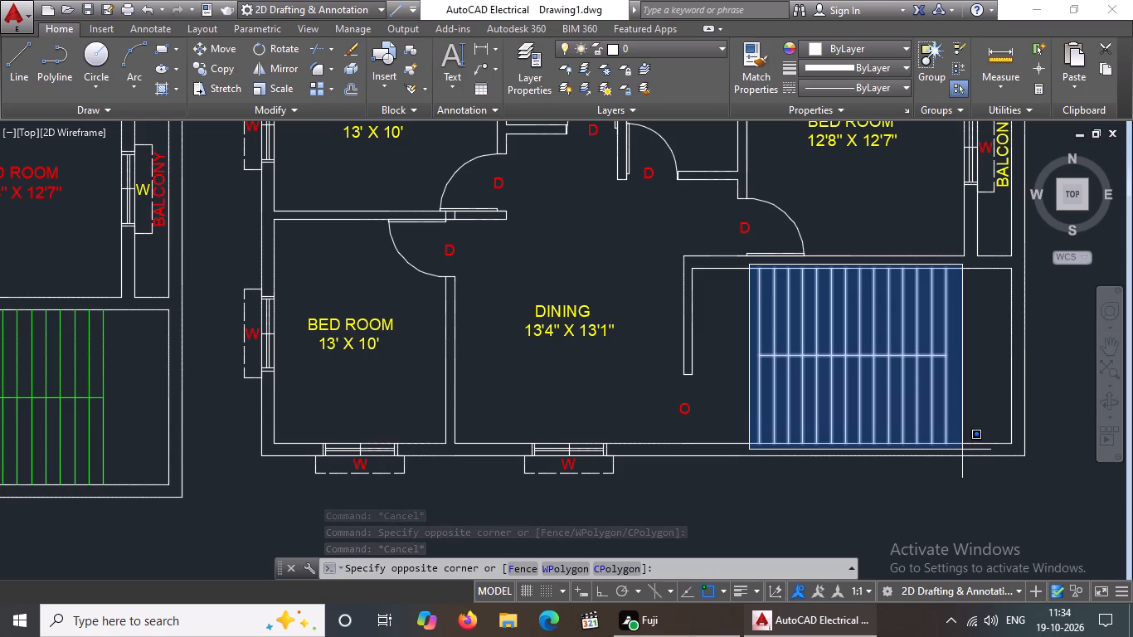
click(962, 450)
drag(895, 45, 894, 54)
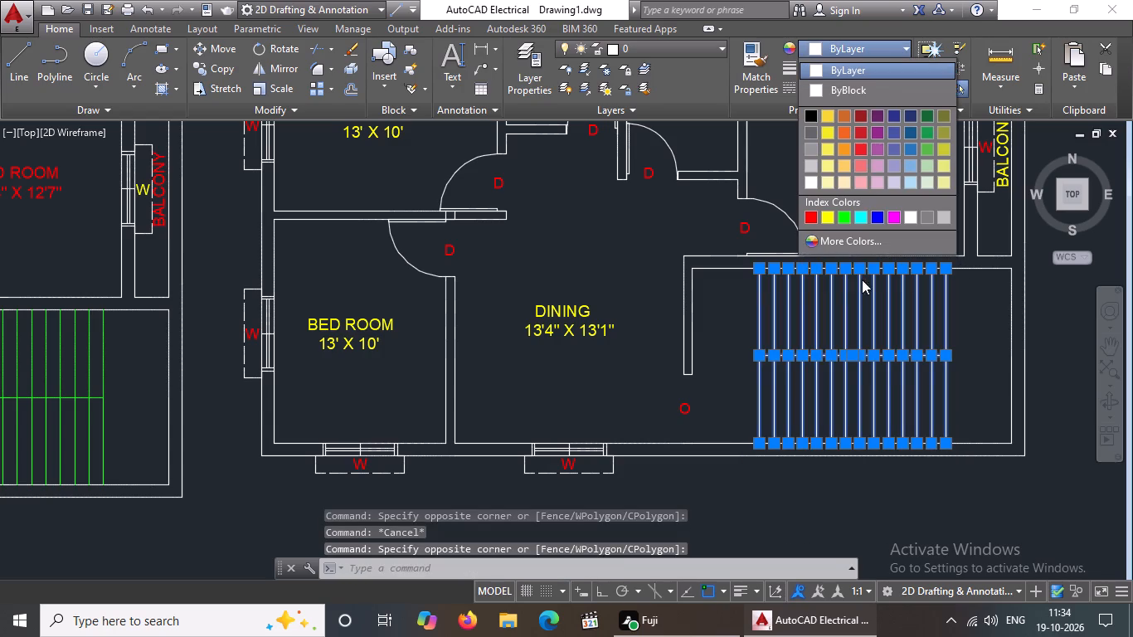
click(863, 220)
scroll(824, 248, down, 4)
key(Escape)
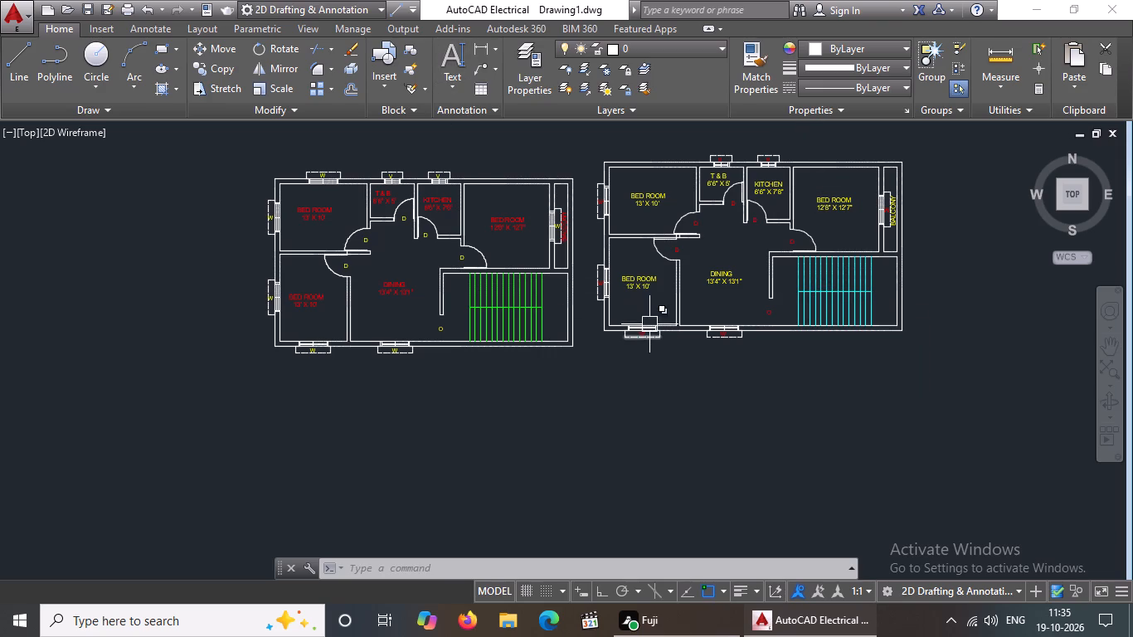
Change the colour of the window lines in the top wall of the first plan's upper BED ROOM 13' X 10' to green.
scroll(474, 277, up, 3)
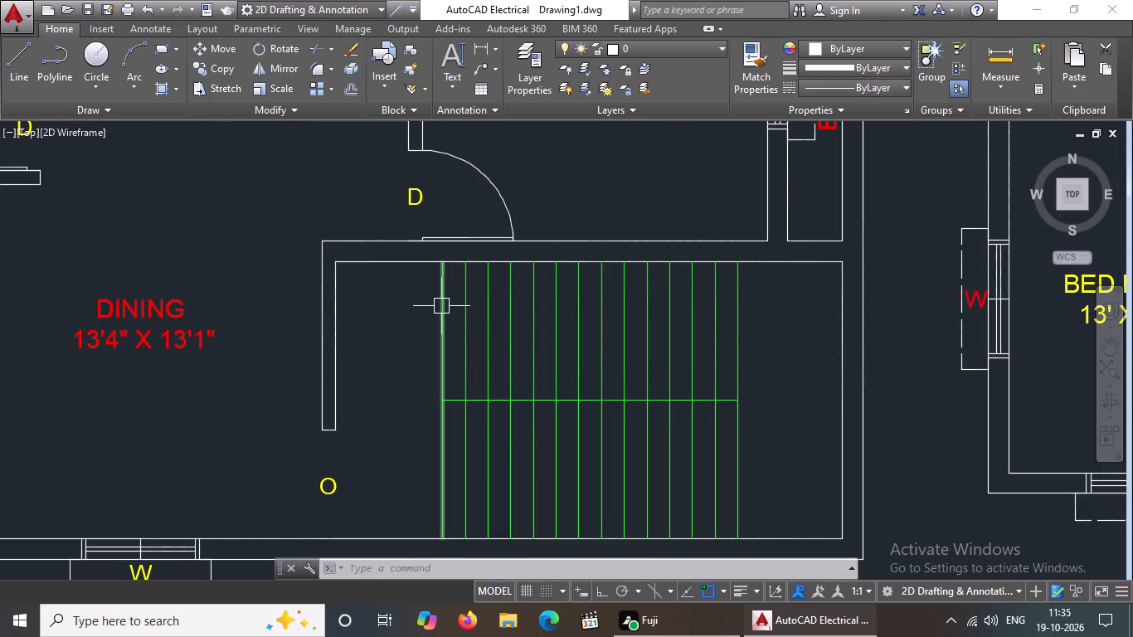
scroll(550, 256, down, 3)
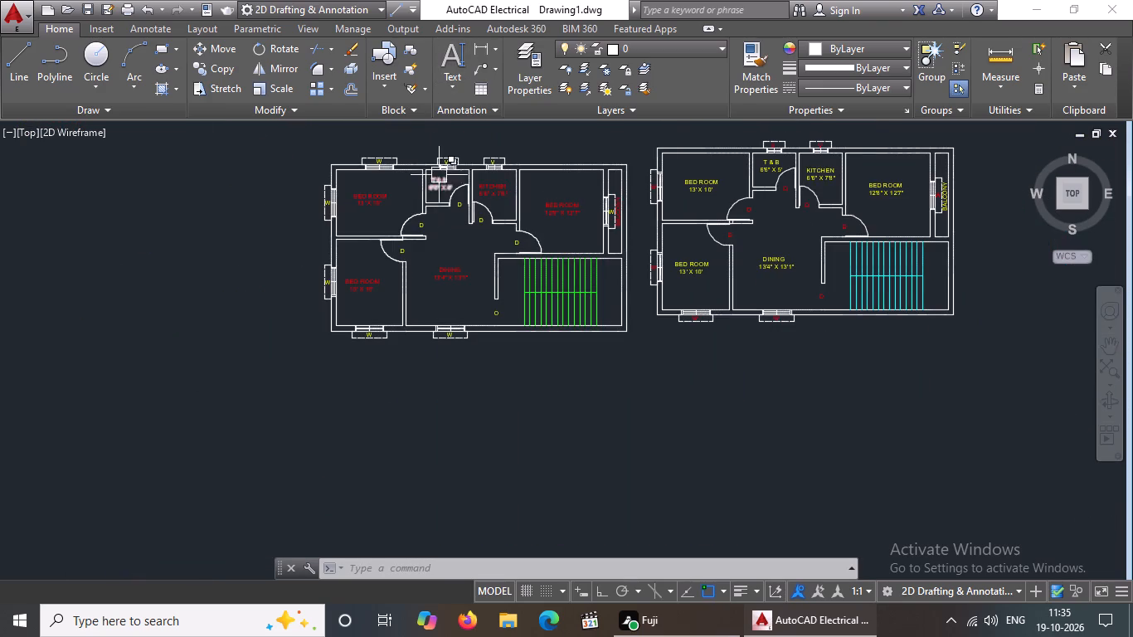
scroll(389, 151, up, 2)
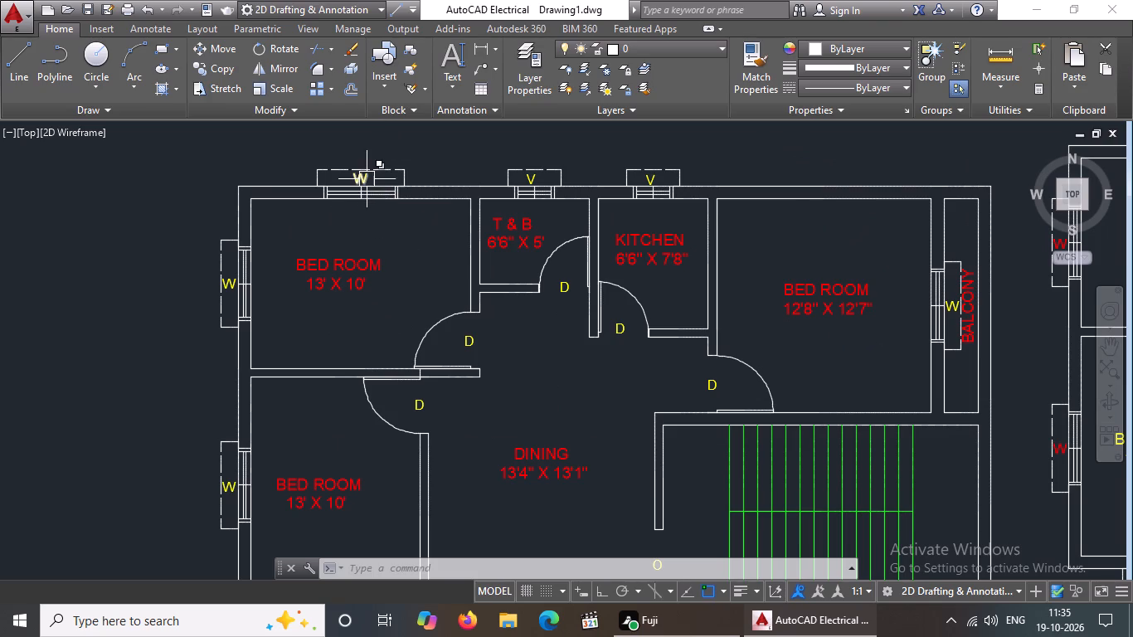
scroll(367, 179, up, 3)
click(172, 191)
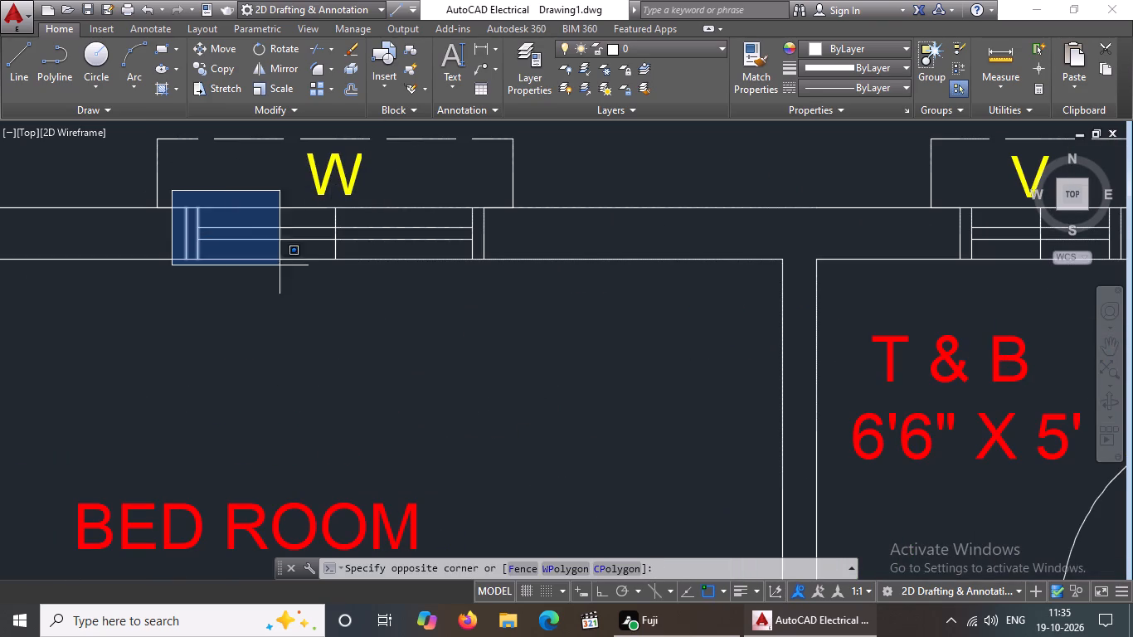
click(504, 291)
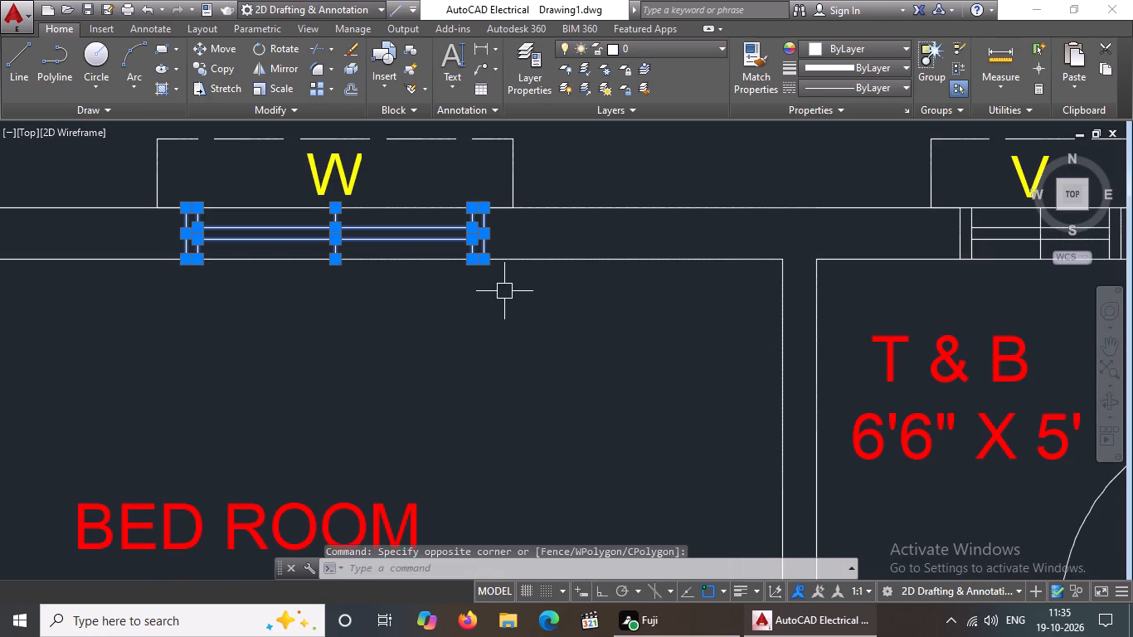
click(863, 45)
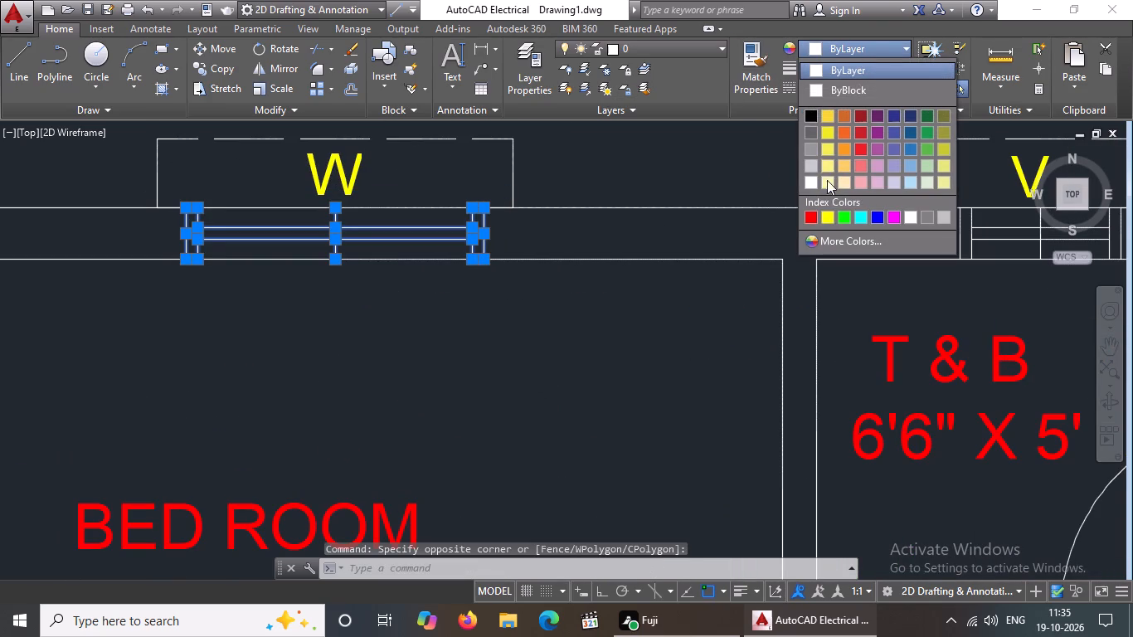
scroll(836, 208, down, 4)
click(839, 221)
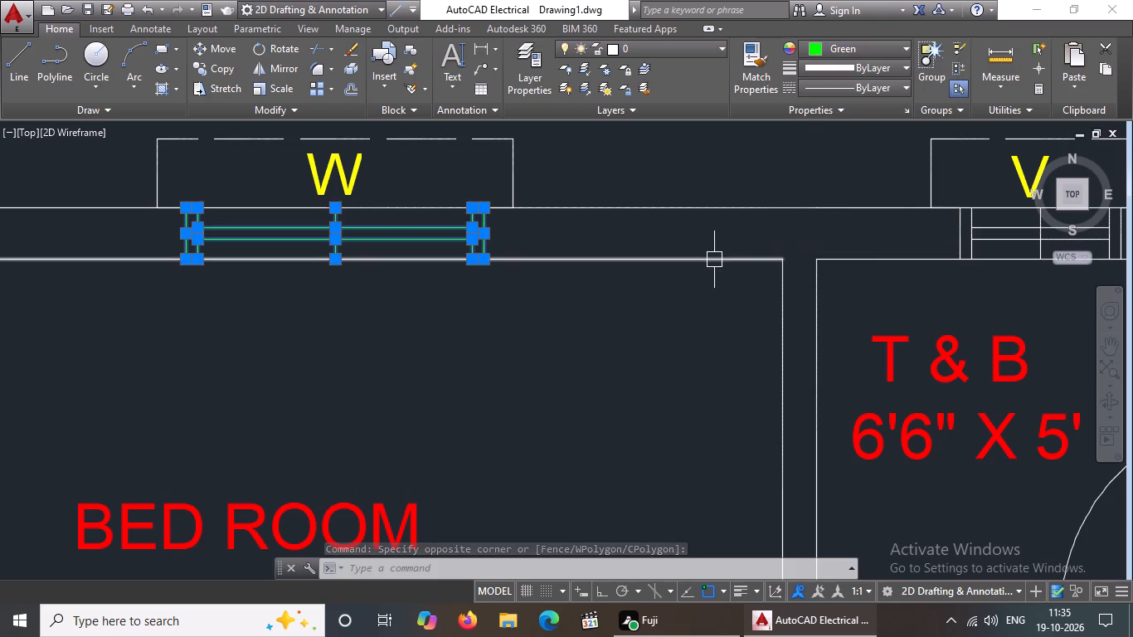
scroll(714, 260, down, 3)
scroll(669, 305, up, 2)
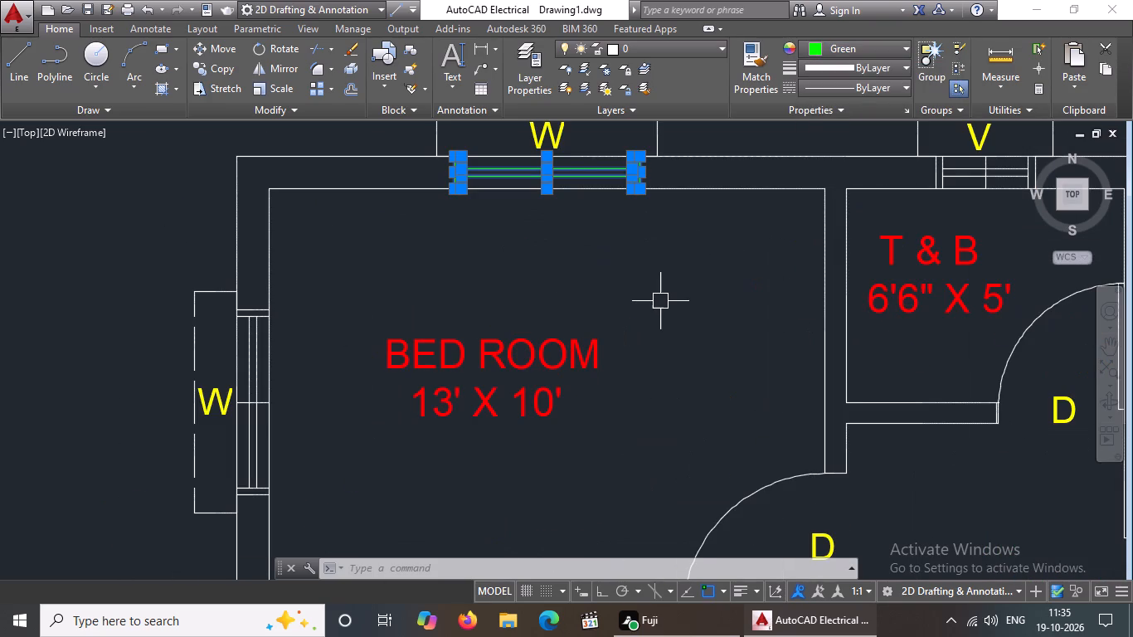
key(Escape)
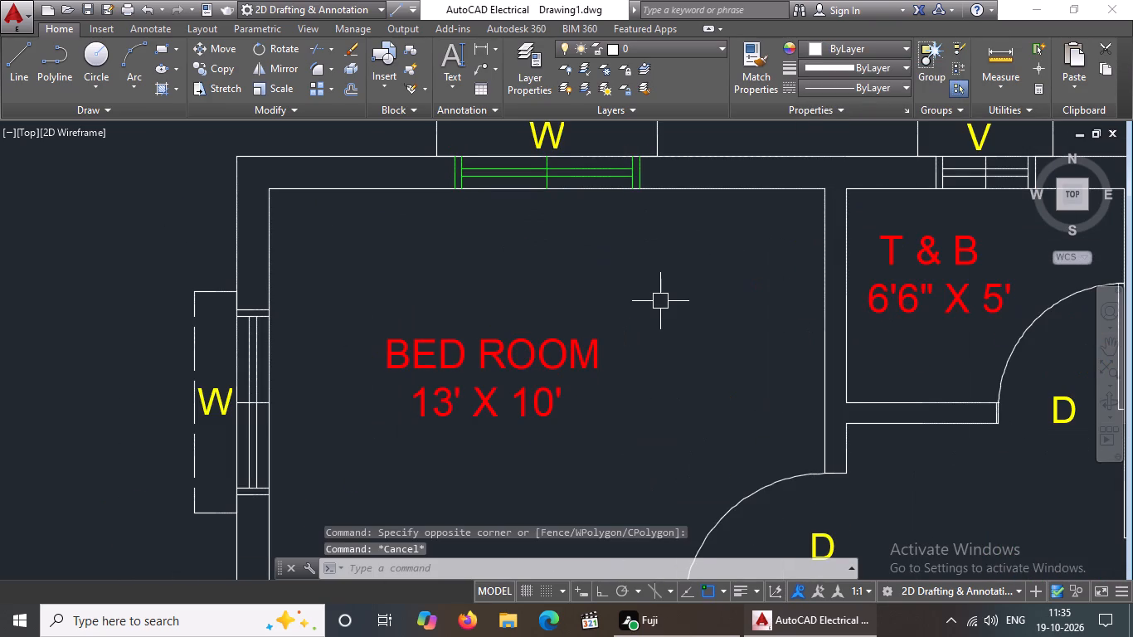
Change the dashed outline and its W label above the first plan's upper BED ROOM 13' X 10' window to green.
scroll(671, 257, down, 2)
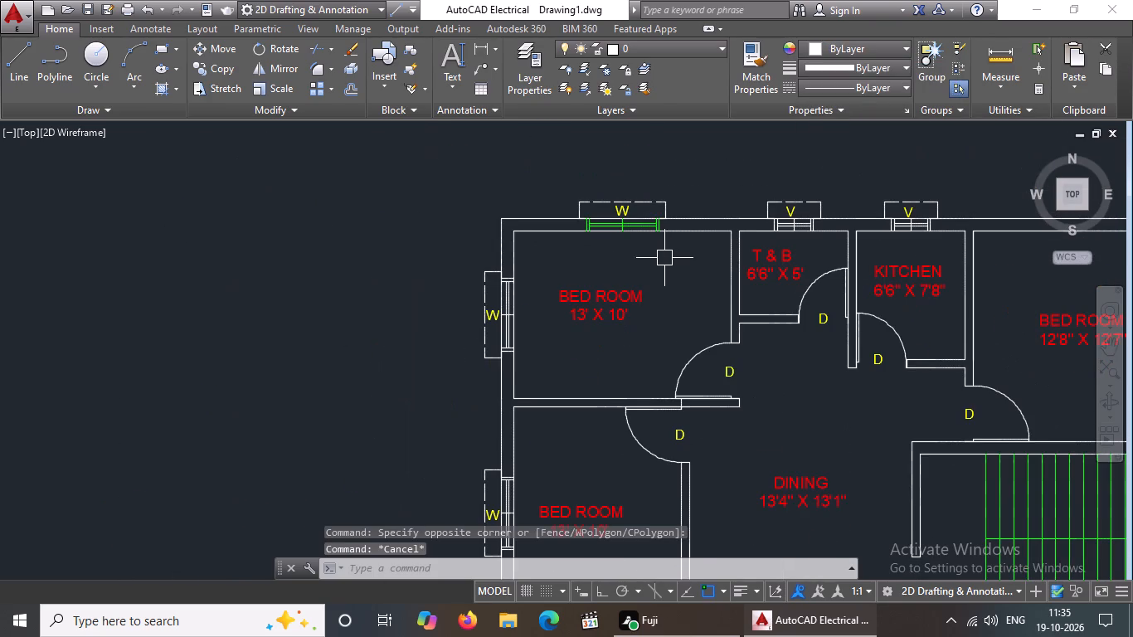
middle_drag(612, 246, 505, 246)
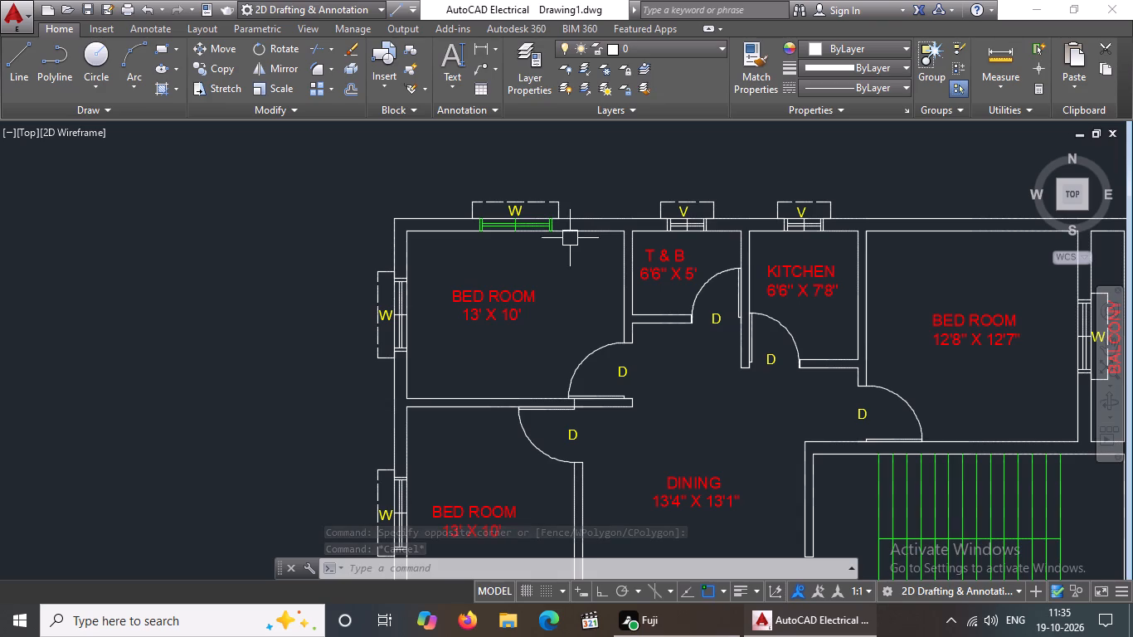
scroll(564, 237, up, 1)
click(387, 163)
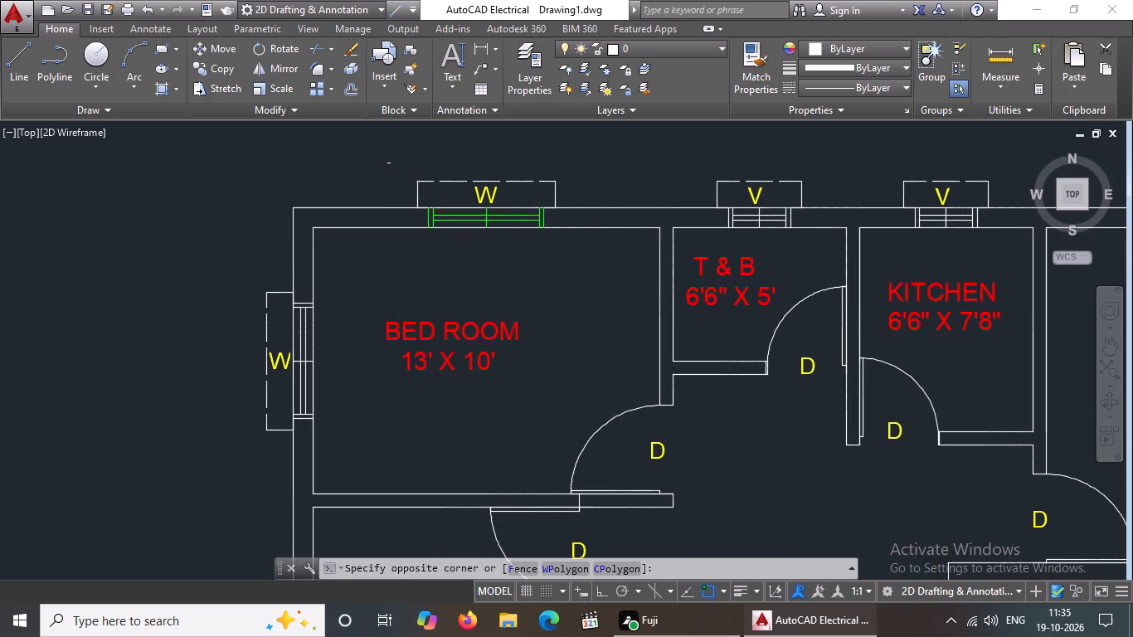
click(574, 213)
click(869, 44)
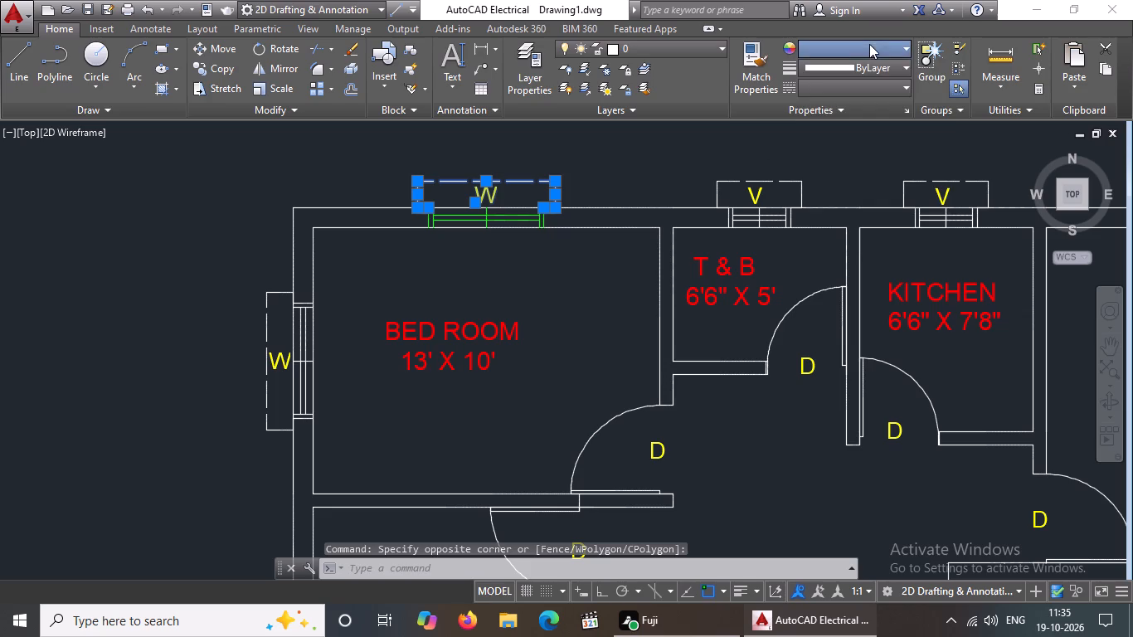
click(846, 214)
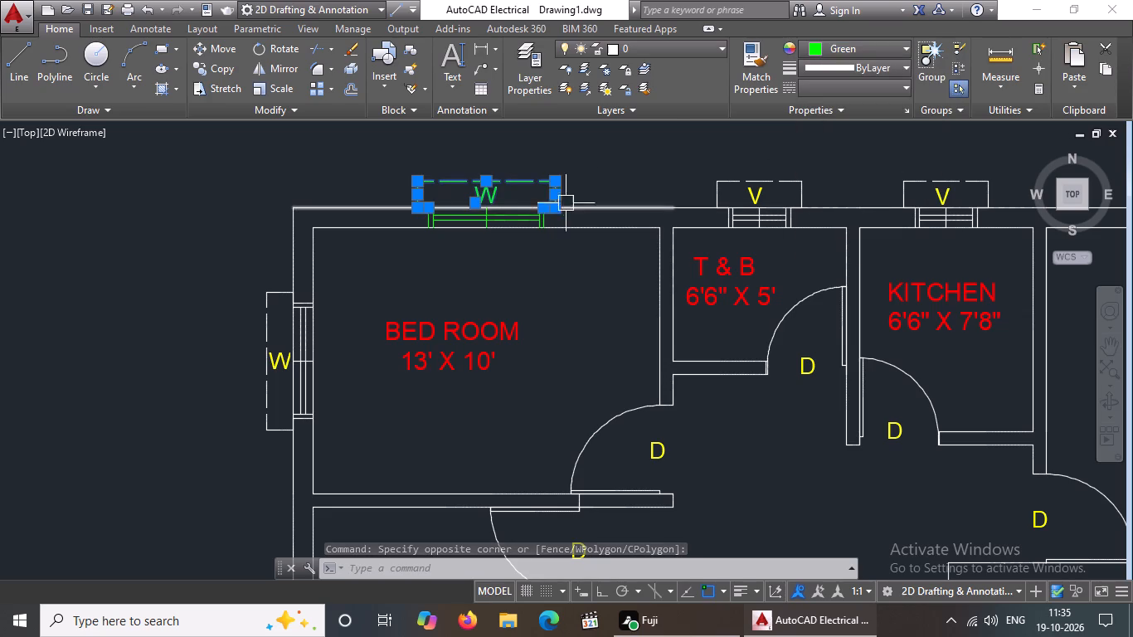
scroll(580, 197, up, 2)
key(Escape)
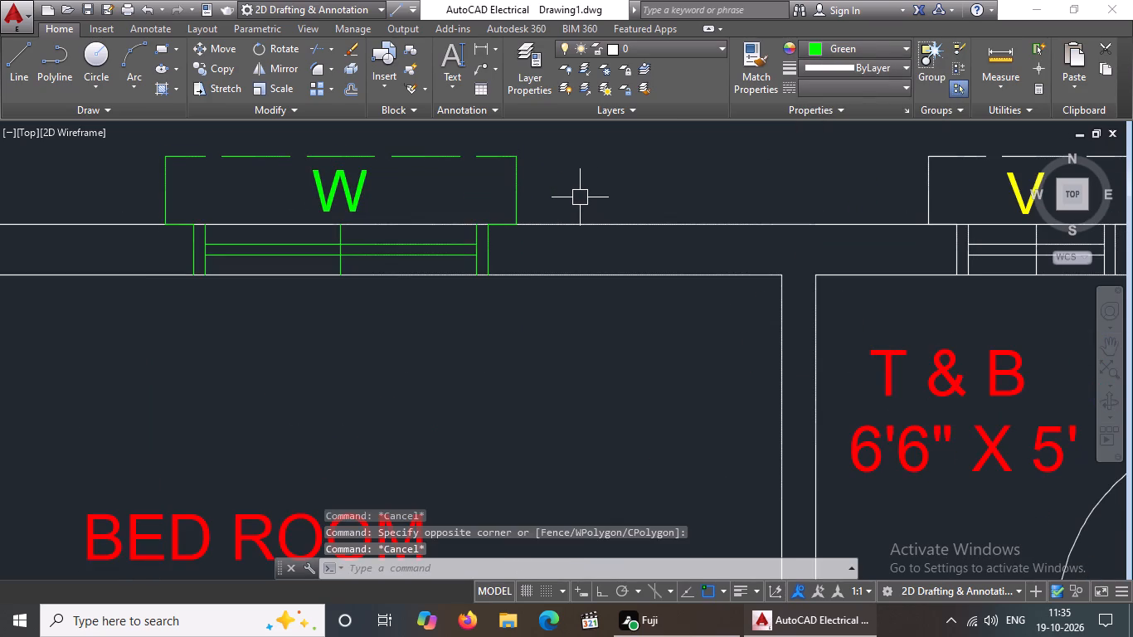
Set the colour of the W label above the first plan's upper BED ROOM 13' X 10' window to yellow.
click(348, 207)
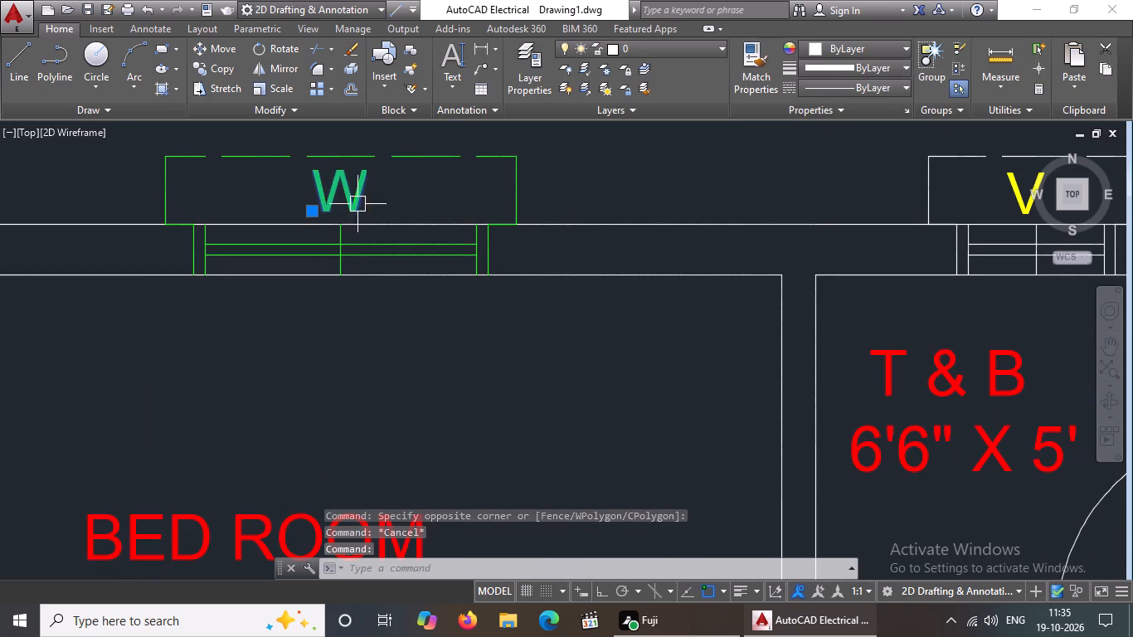
click(828, 45)
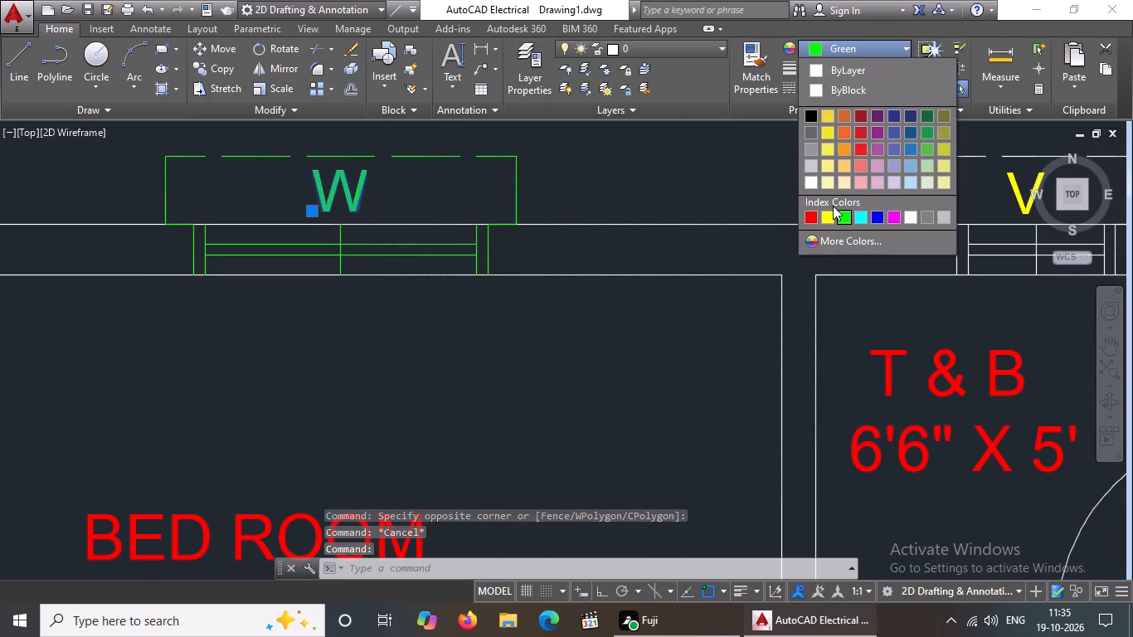
click(827, 221)
key(Escape)
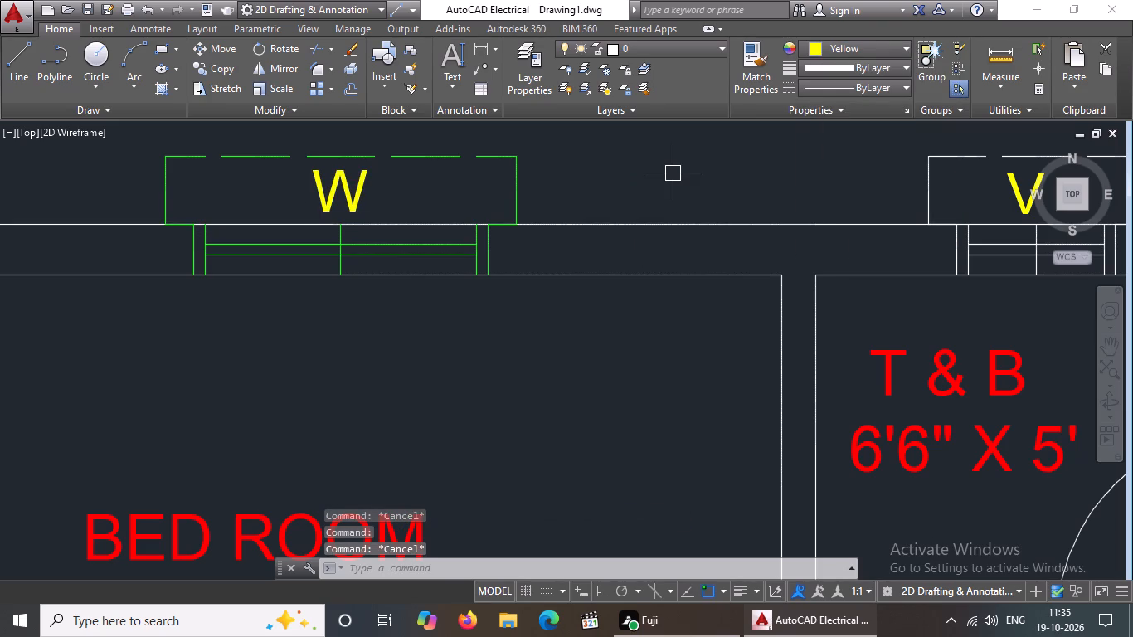
scroll(679, 191, down, 3)
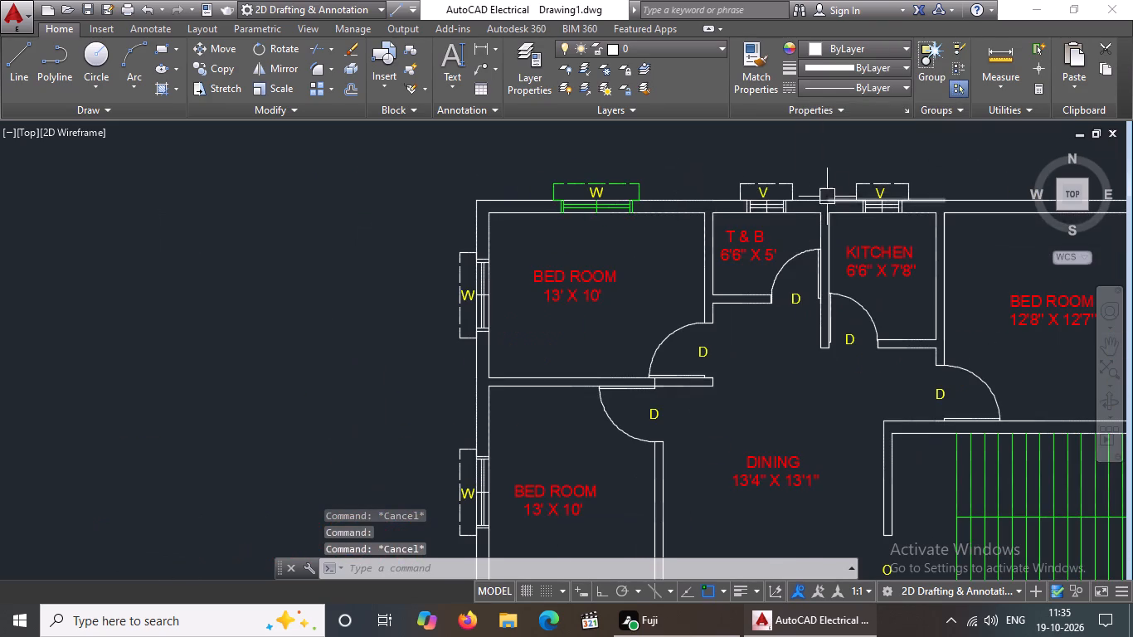
Change the colour of the window lines in the top wall of the first plan's T & B to green.
scroll(826, 194, up, 3)
click(481, 202)
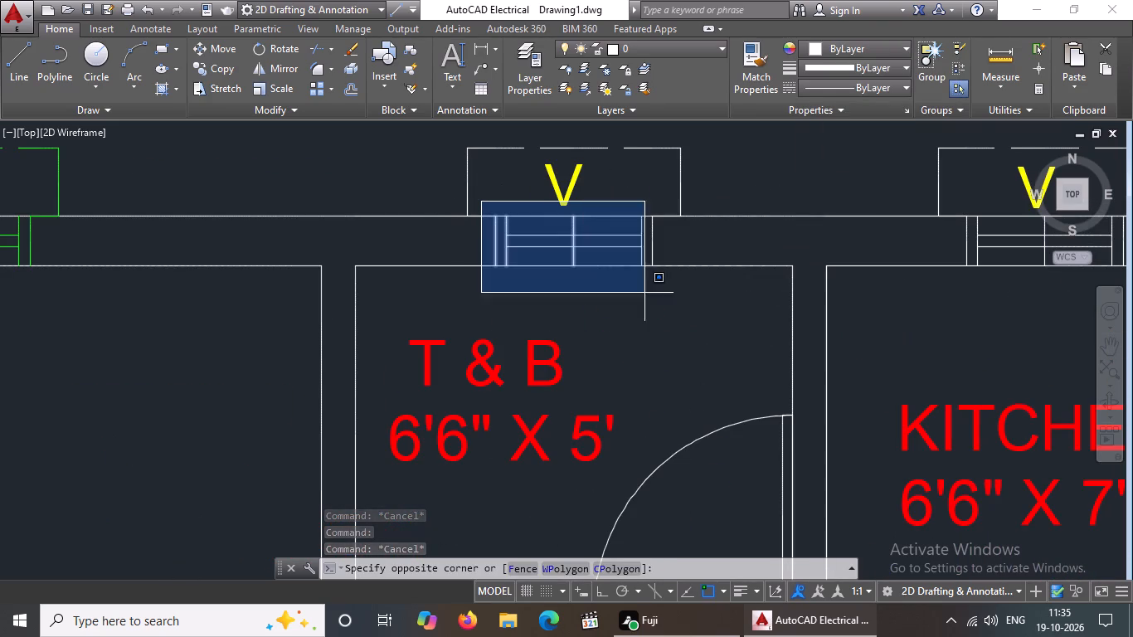
click(678, 303)
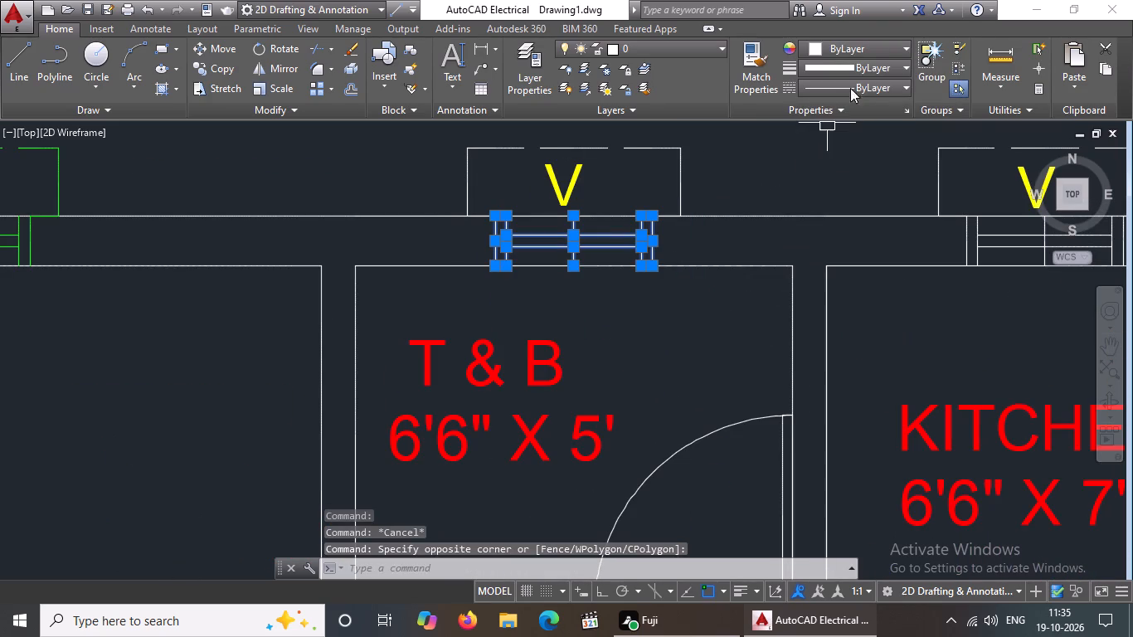
click(873, 41)
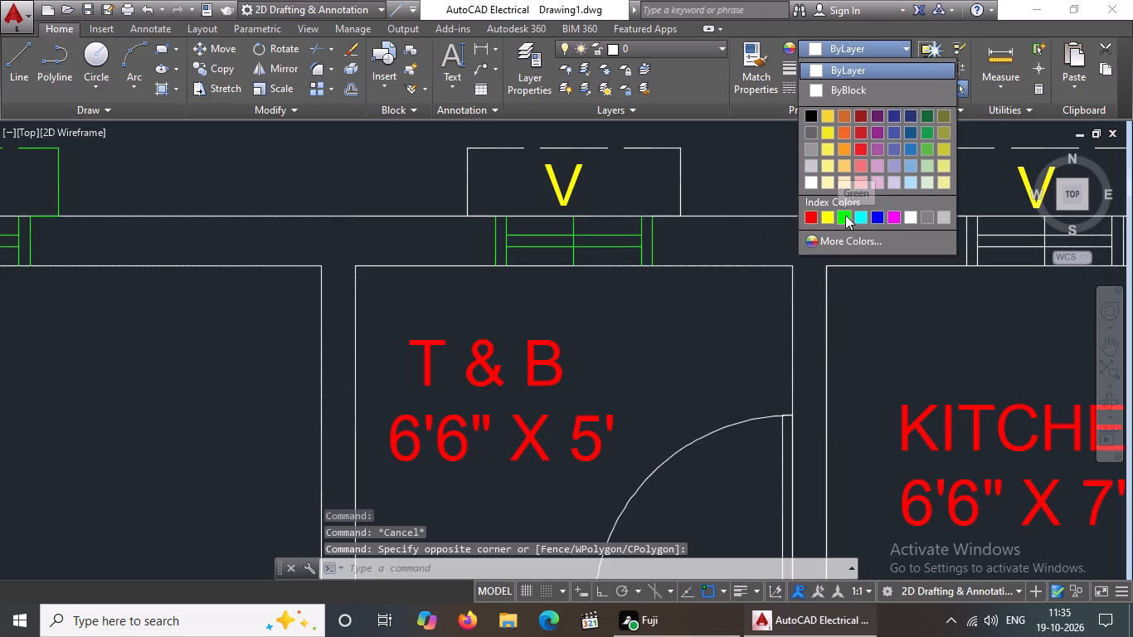
click(845, 215)
scroll(734, 289, down, 2)
scroll(734, 289, up, 1)
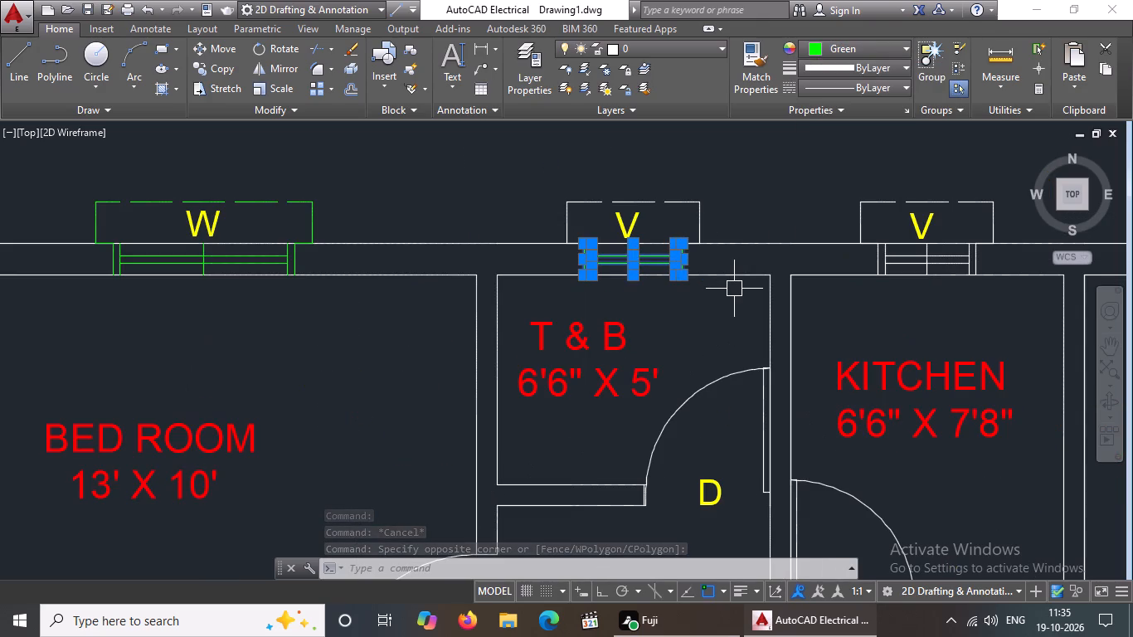
key(Escape)
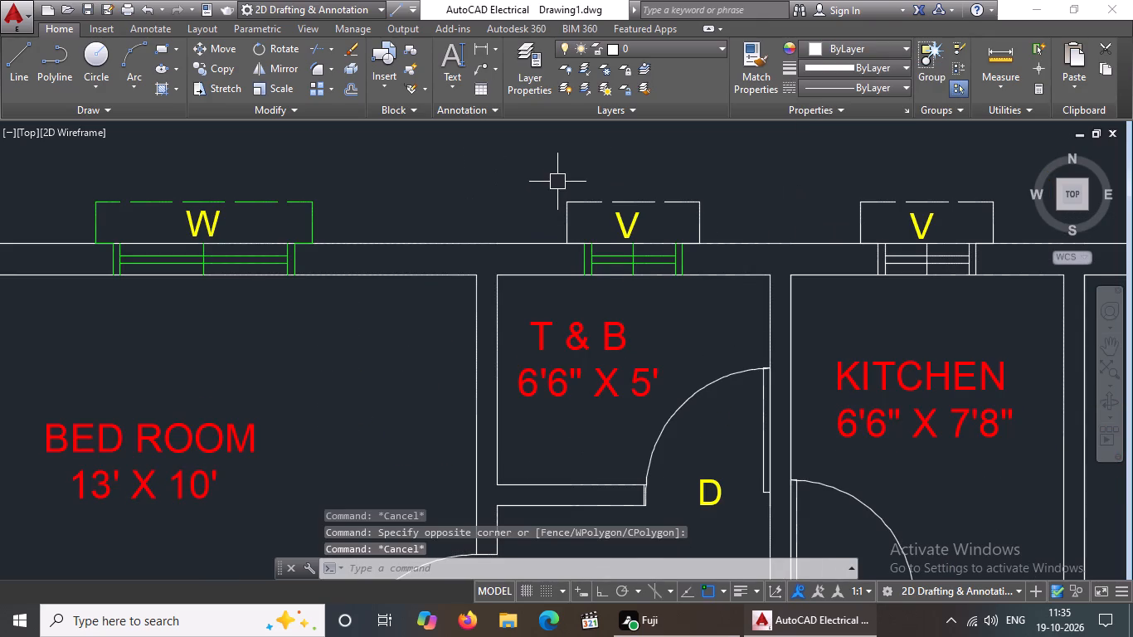
Change the dashed outline and its V label above the first plan's T & B window to green.
click(537, 163)
click(713, 250)
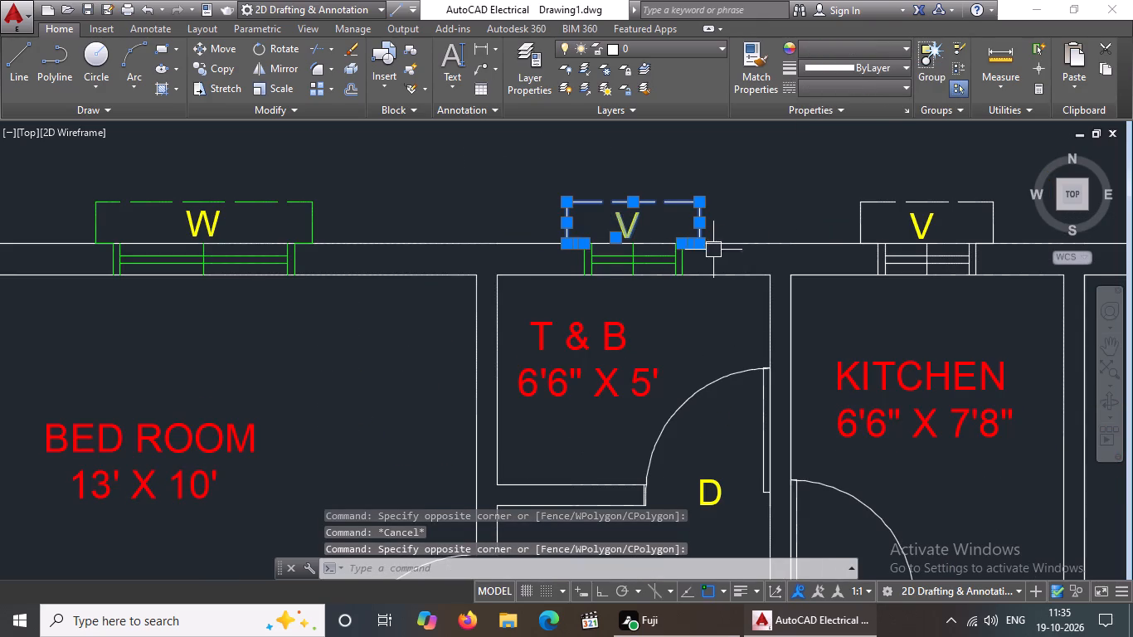
click(876, 40)
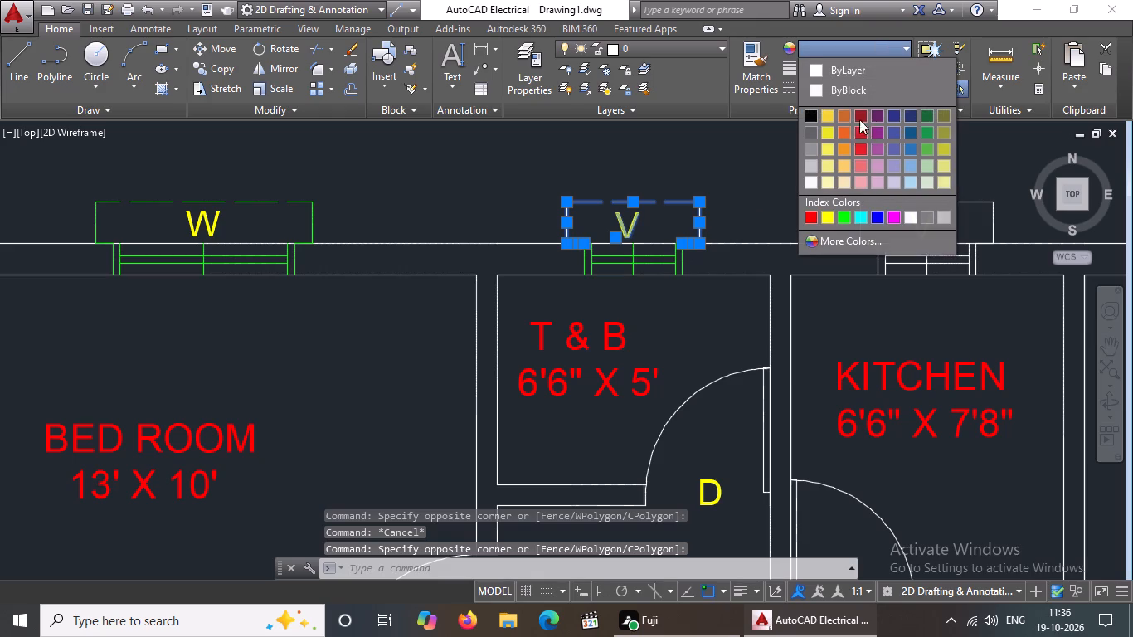
click(839, 216)
key(Escape)
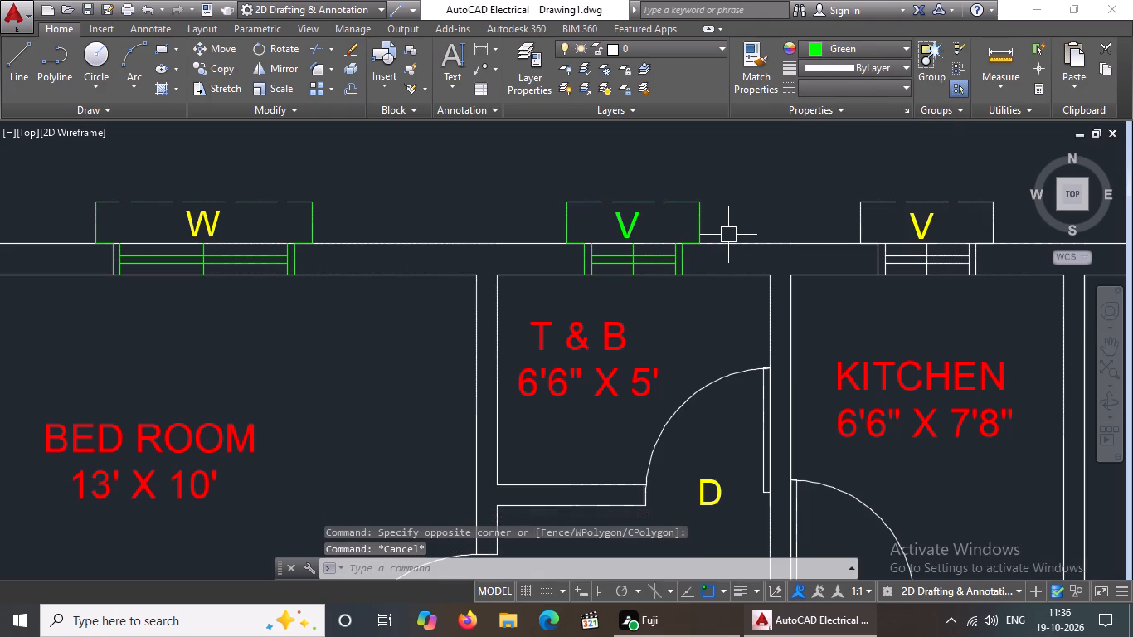
Set the colour of the V label above the first plan's T & B window to yellow.
scroll(642, 220, up, 1)
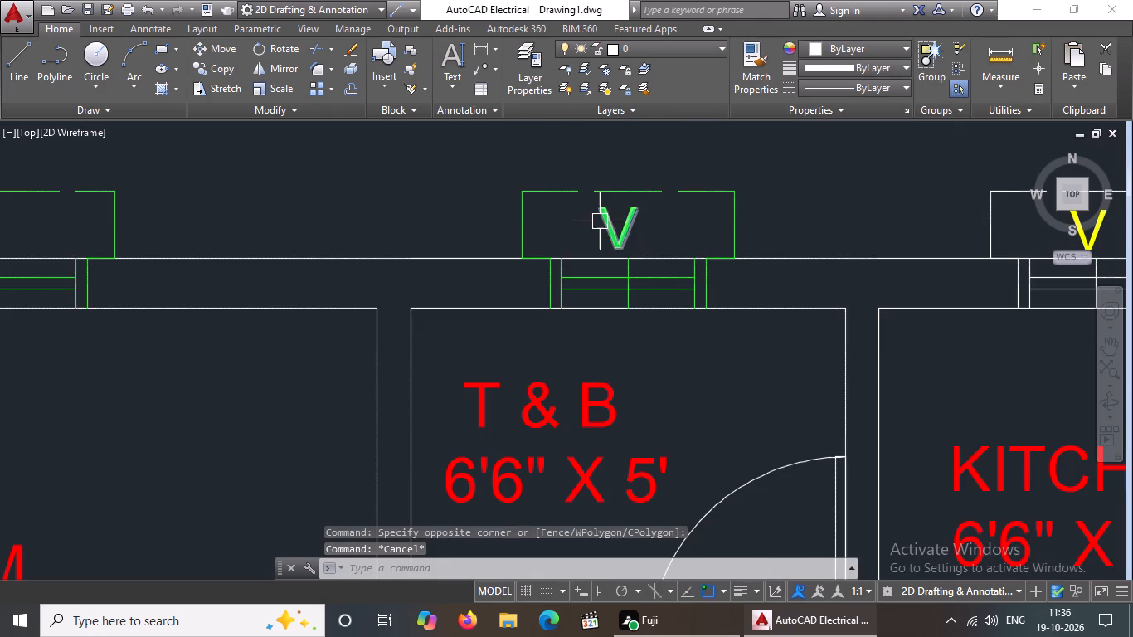
click(613, 218)
click(893, 41)
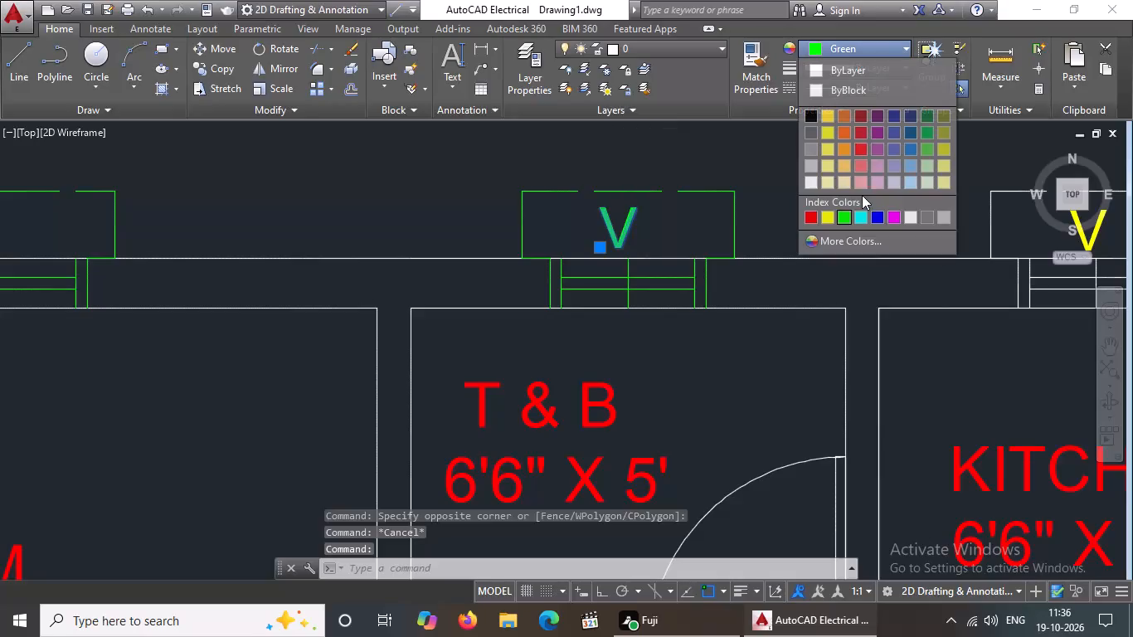
click(829, 218)
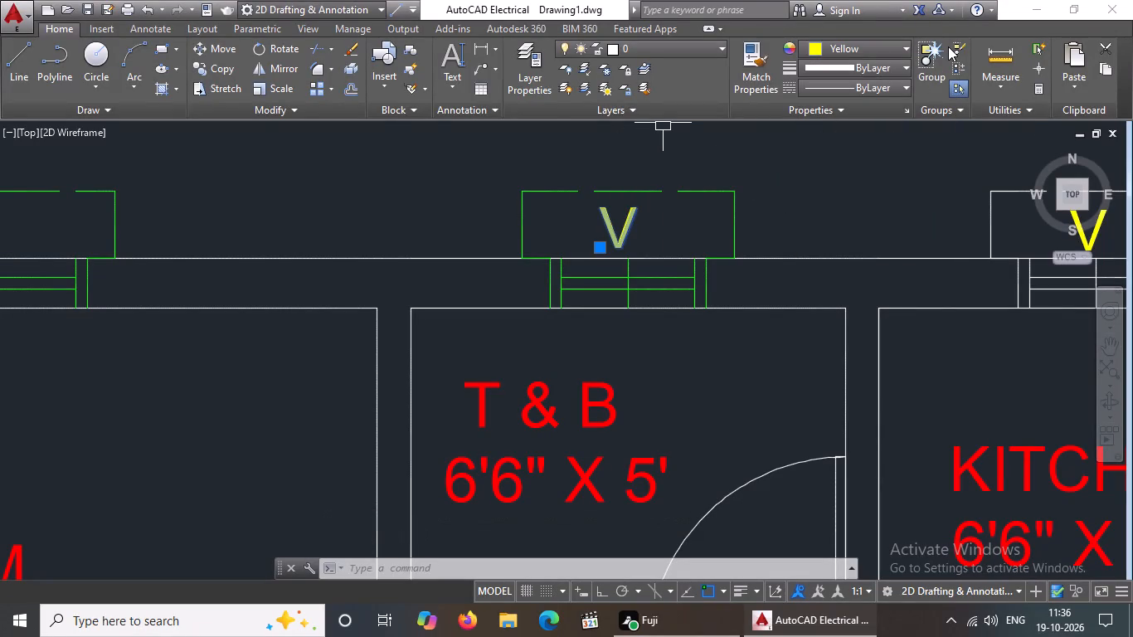
key(Escape)
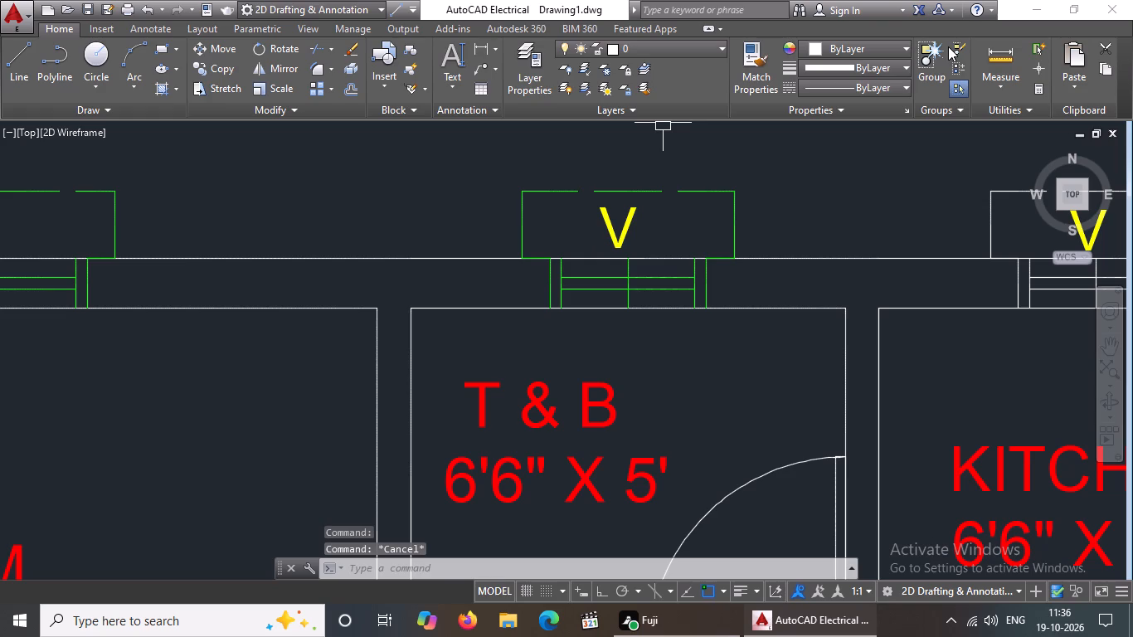
Change the colour of the window lines in the top wall of the first plan's KITCHEN to green.
scroll(928, 177, down, 2)
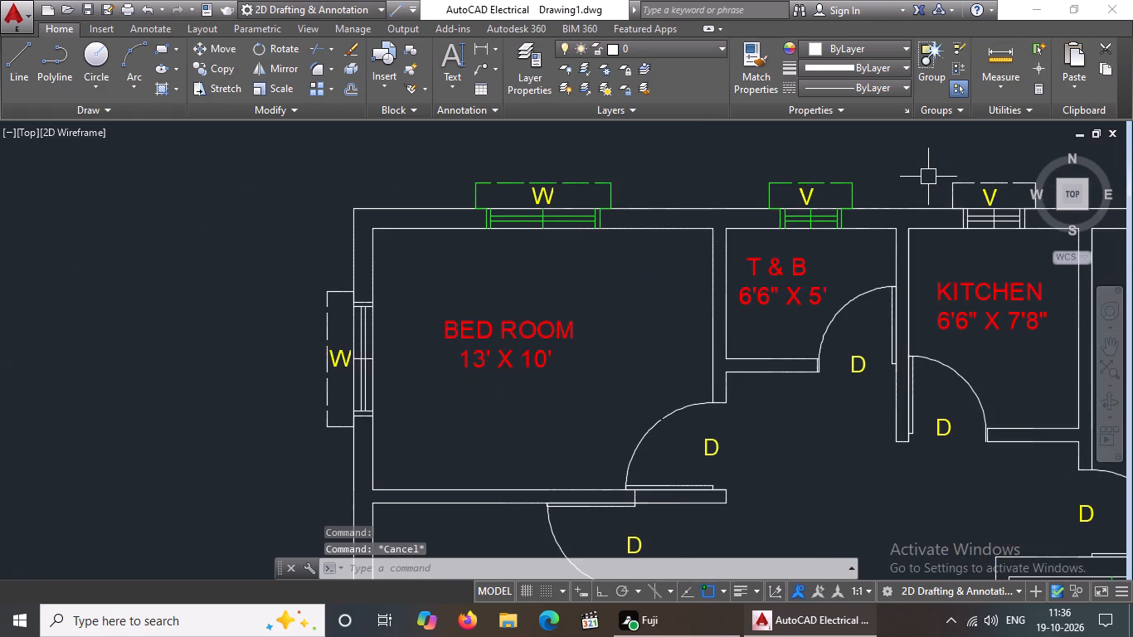
middle_drag(915, 174, 712, 167)
scroll(833, 221, up, 3)
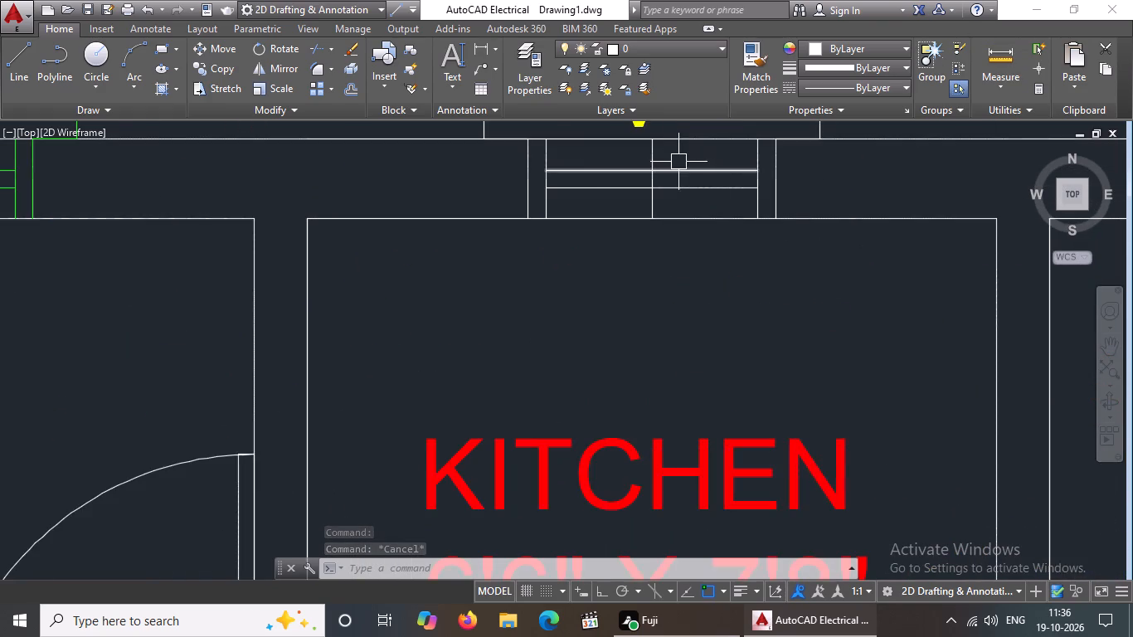
scroll(676, 160, down, 3)
scroll(639, 146, up, 2)
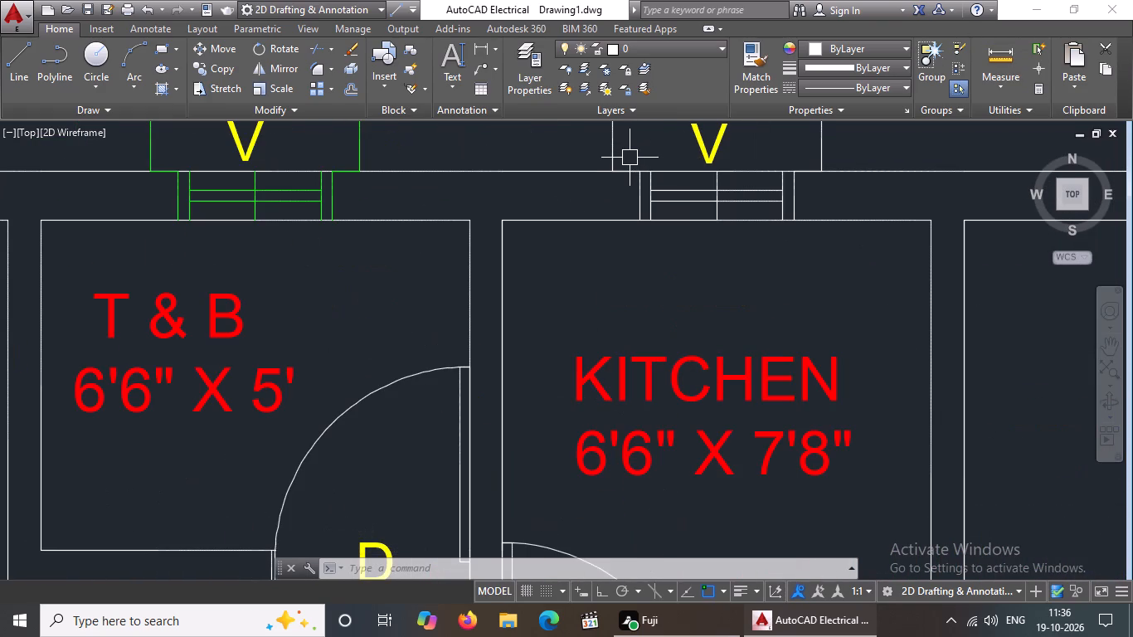
drag(630, 157, 634, 164)
click(816, 241)
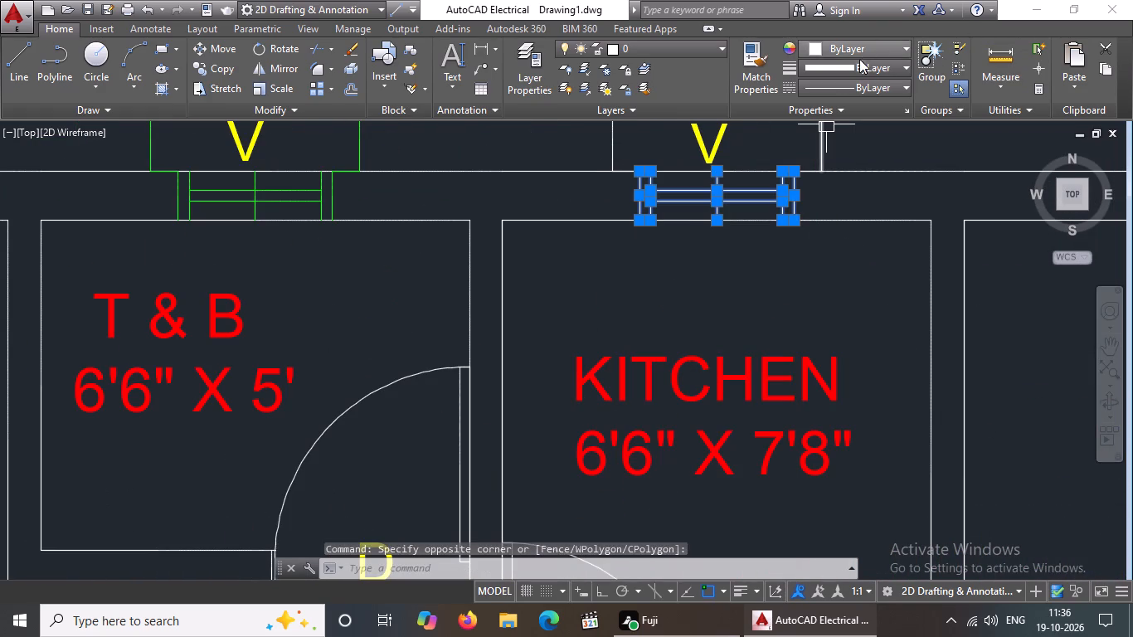
click(863, 43)
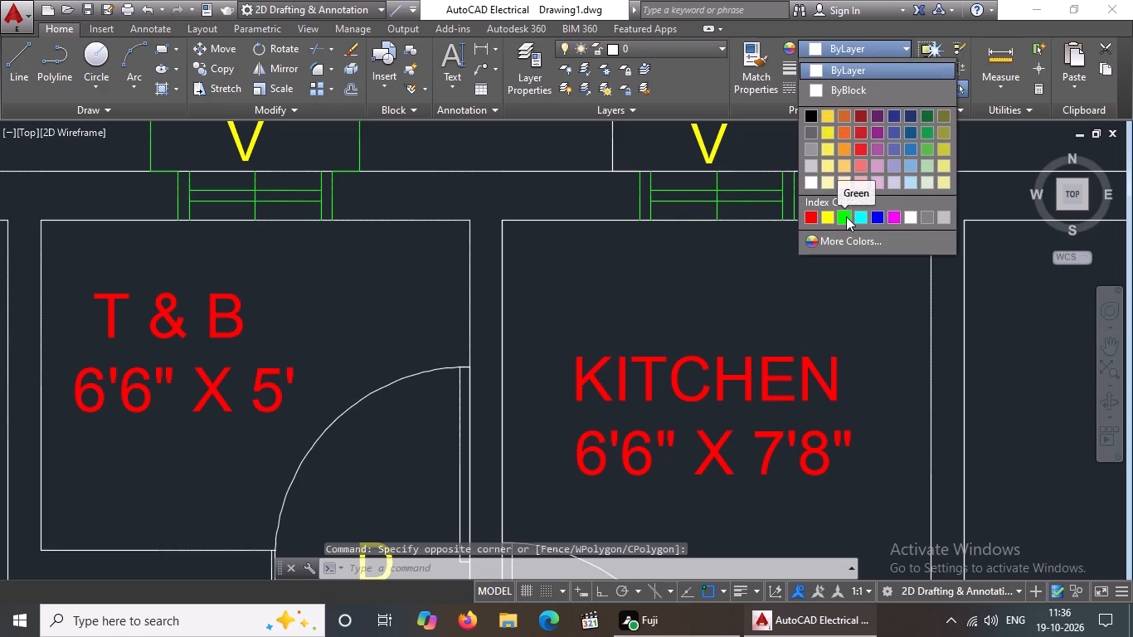
click(846, 216)
scroll(844, 216, down, 2)
scroll(844, 170, up, 3)
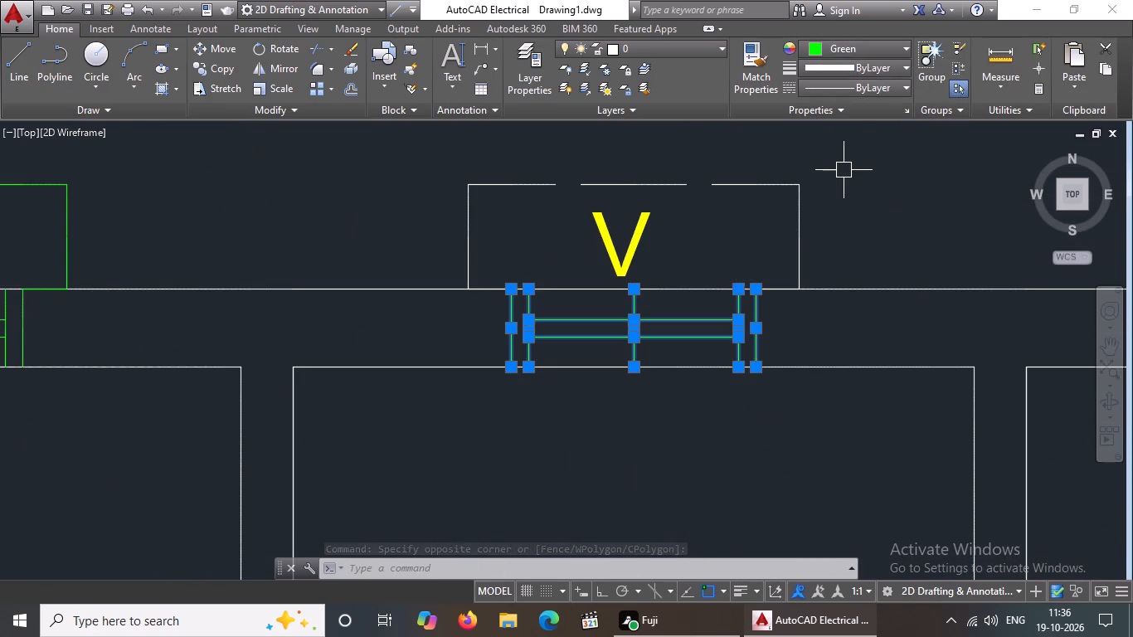
key(Escape)
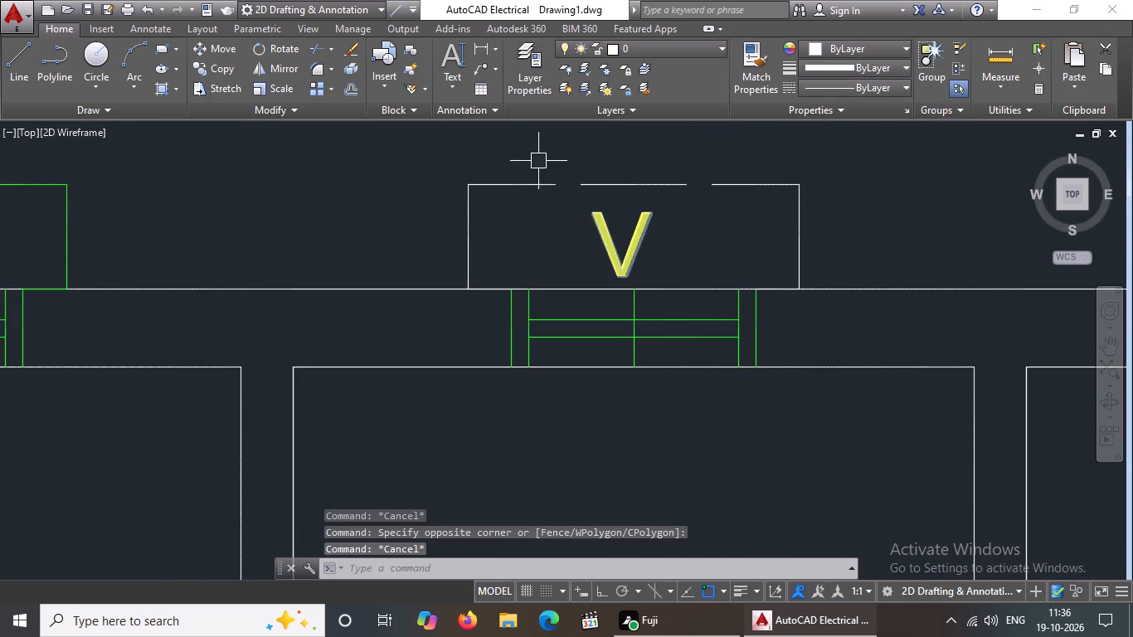
Change the dashed outline and its V label above the first plan's KITCHEN window to green.
drag(428, 146, 430, 154)
click(827, 313)
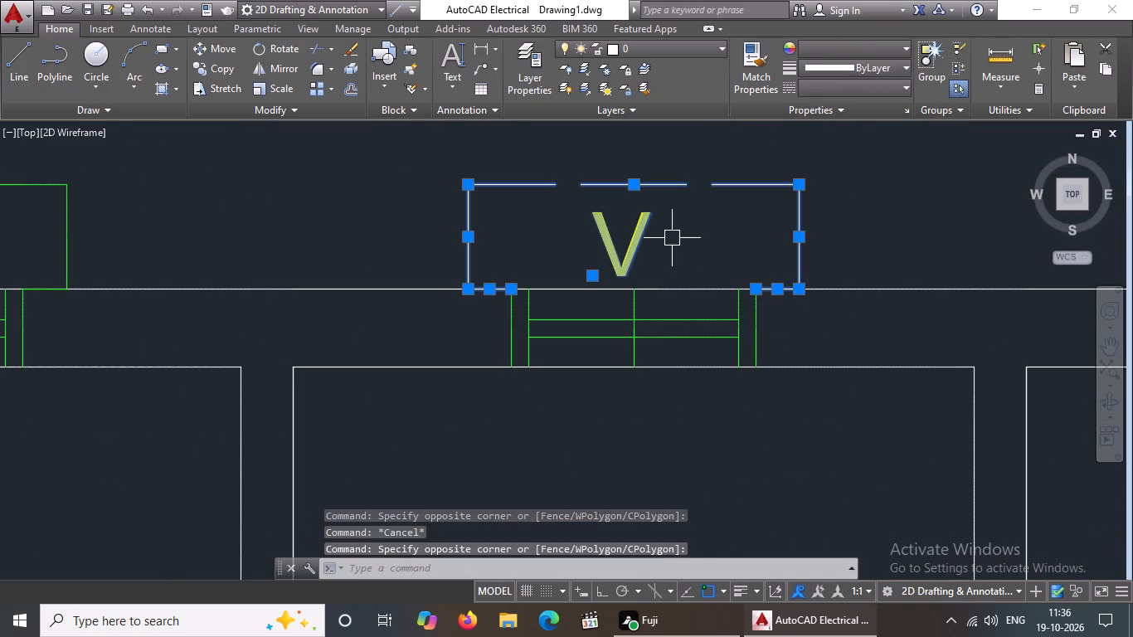
click(834, 46)
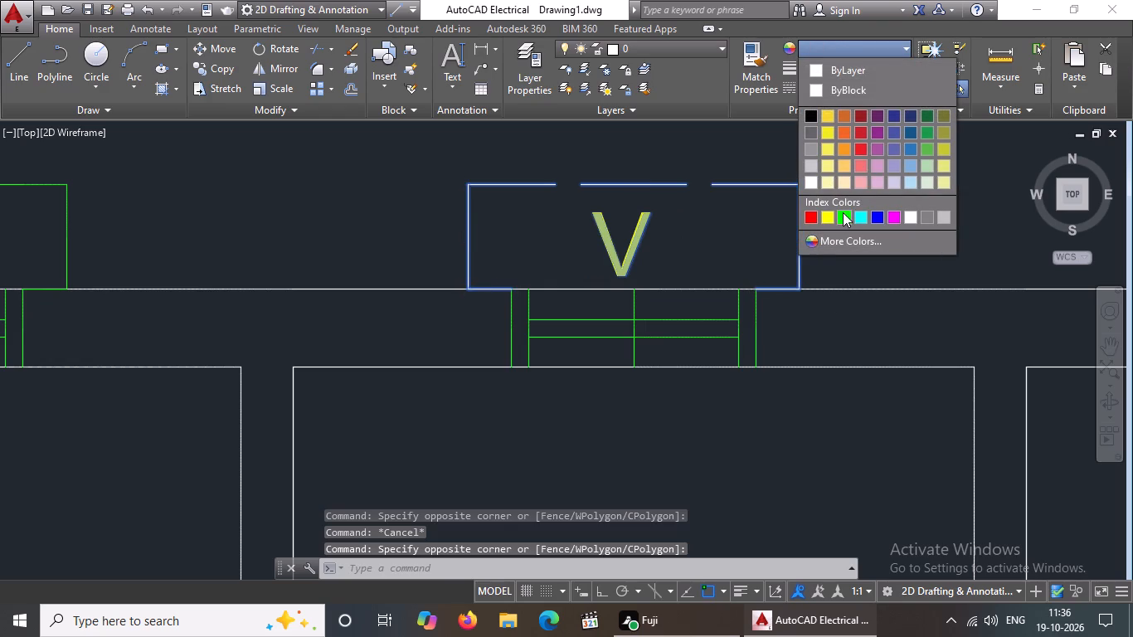
click(843, 215)
scroll(772, 197, down, 3)
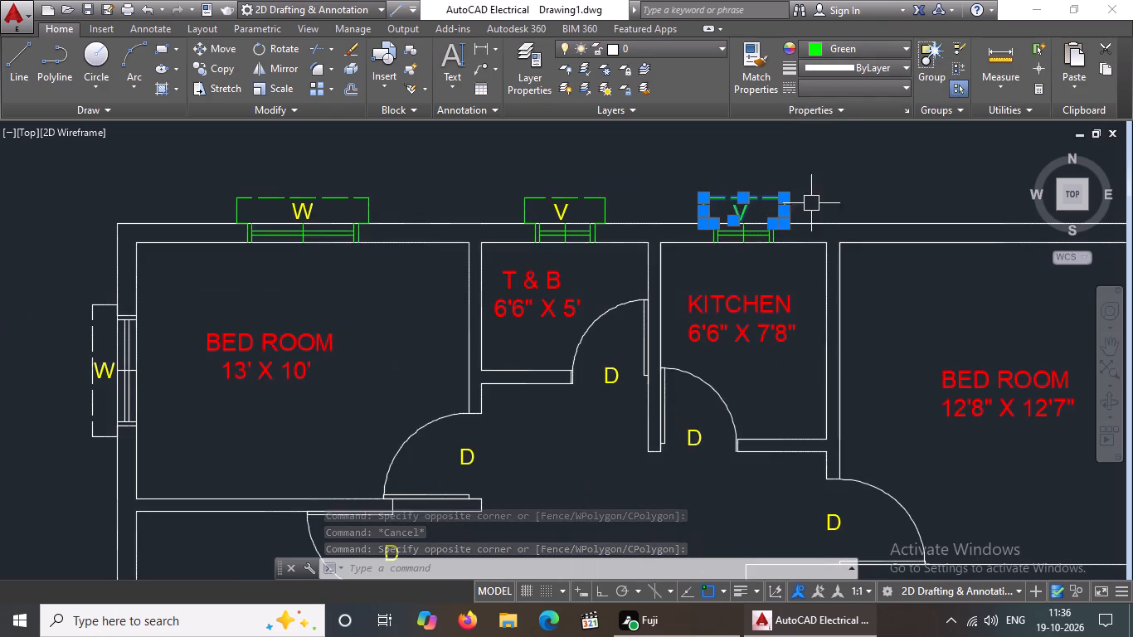
scroll(829, 191, up, 2)
key(Escape)
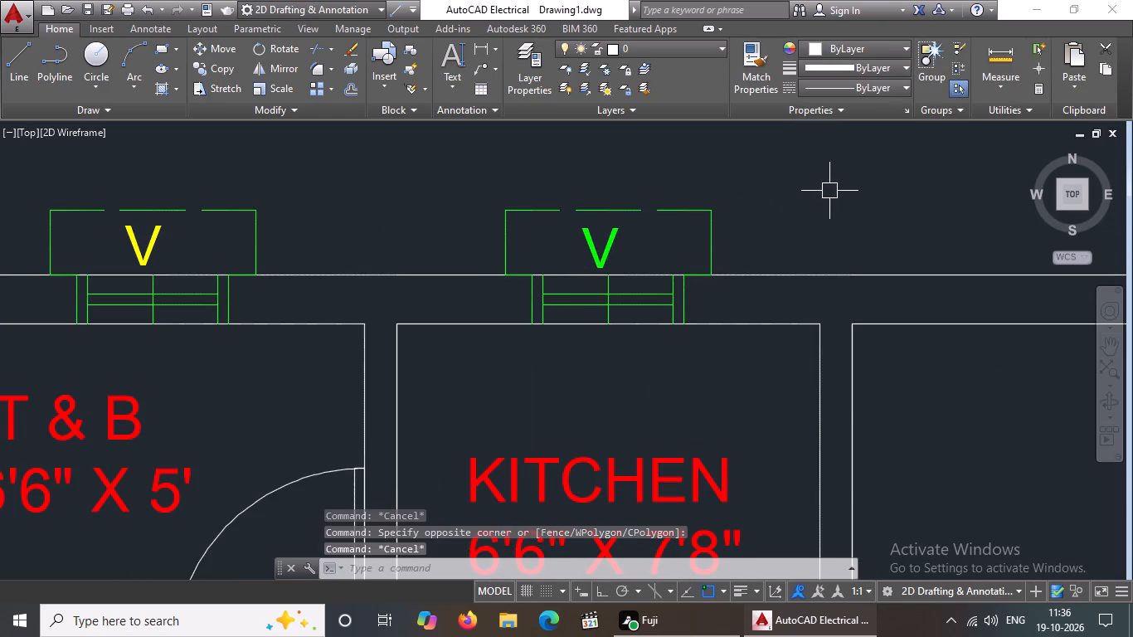
Set the colour of the V label above the first plan's KITCHEN window to yellow.
click(609, 252)
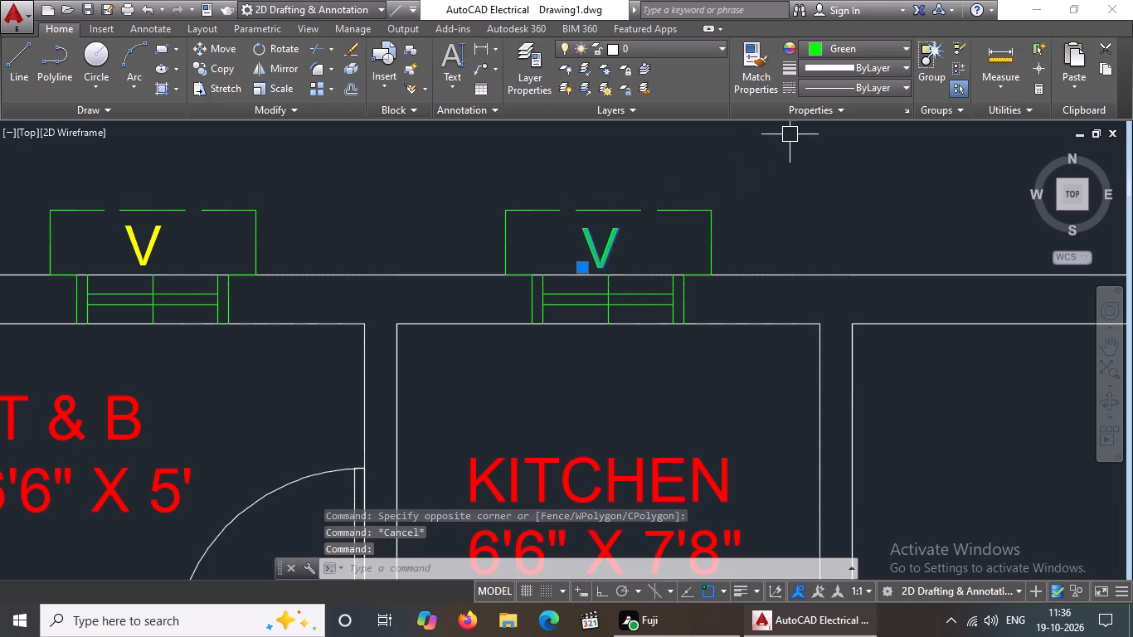
click(844, 51)
click(828, 212)
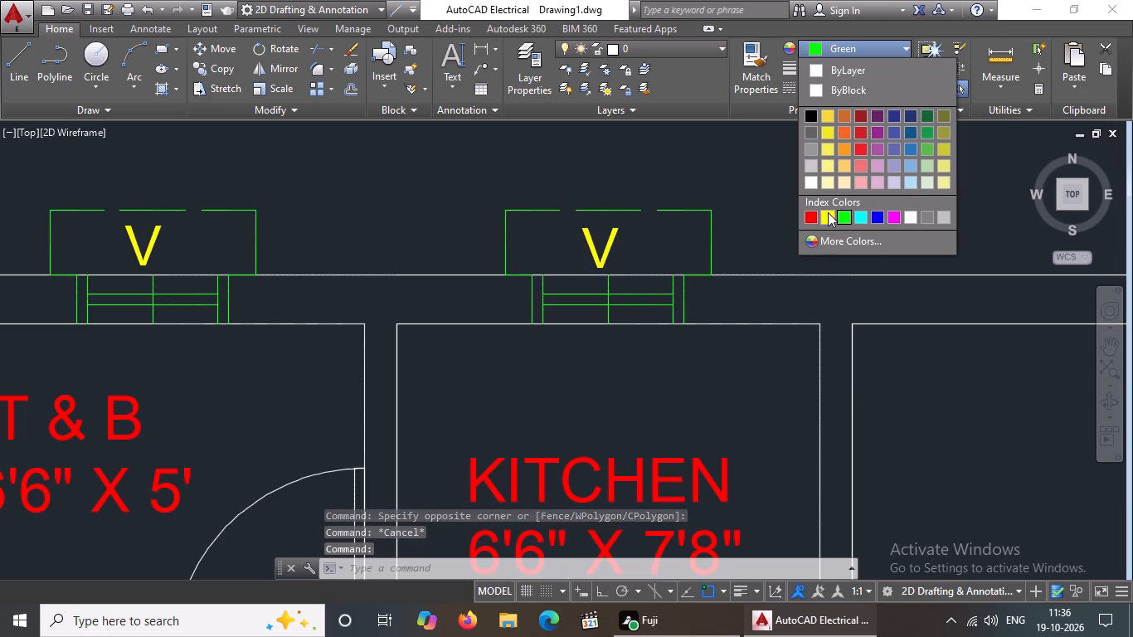
scroll(768, 177, down, 2)
scroll(771, 182, up, 1)
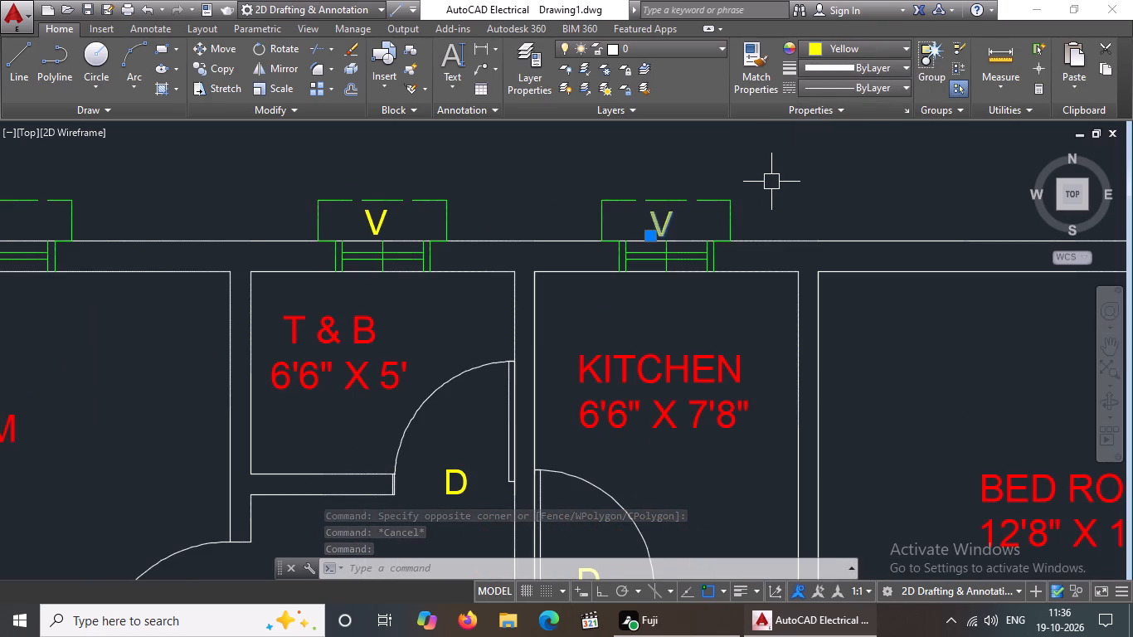
key(Escape)
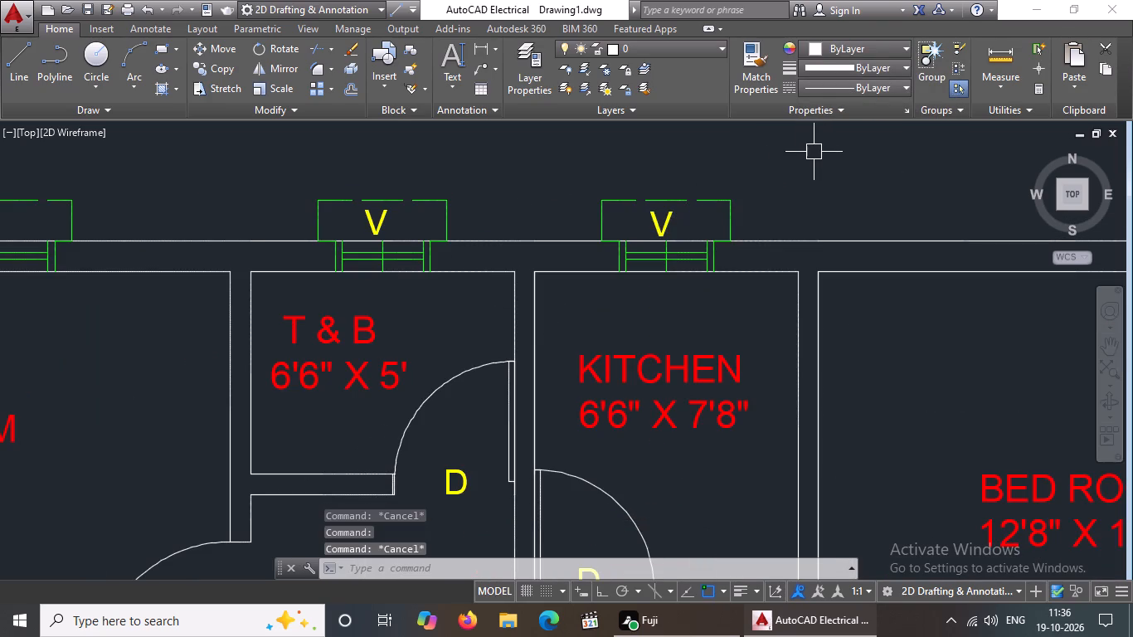
Change the colour of the window lines in the left wall of the first plan's upper BED ROOM 13' X 10' to green.
scroll(813, 150, down, 3)
middle_drag(820, 197, 727, 216)
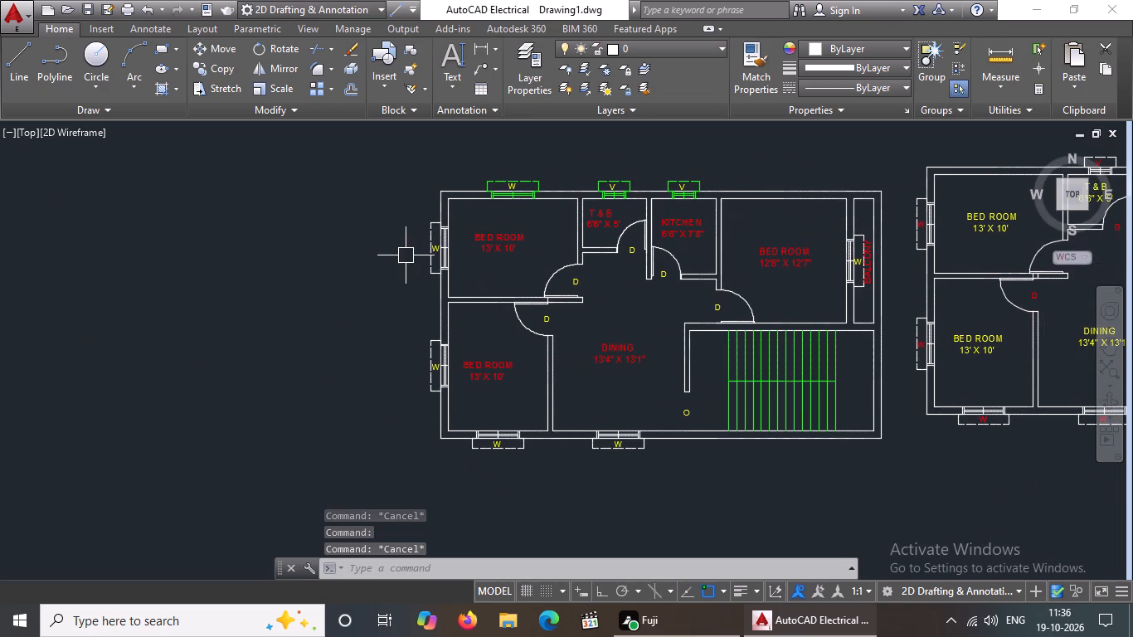
scroll(412, 249, up, 1)
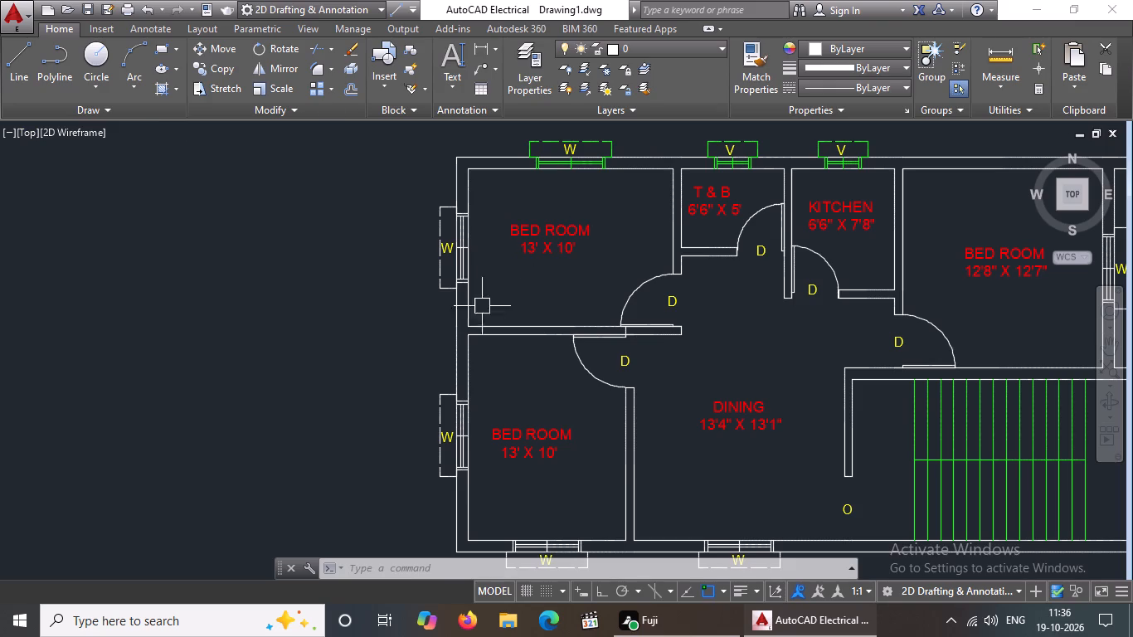
scroll(473, 246, up, 2)
scroll(475, 242, down, 3)
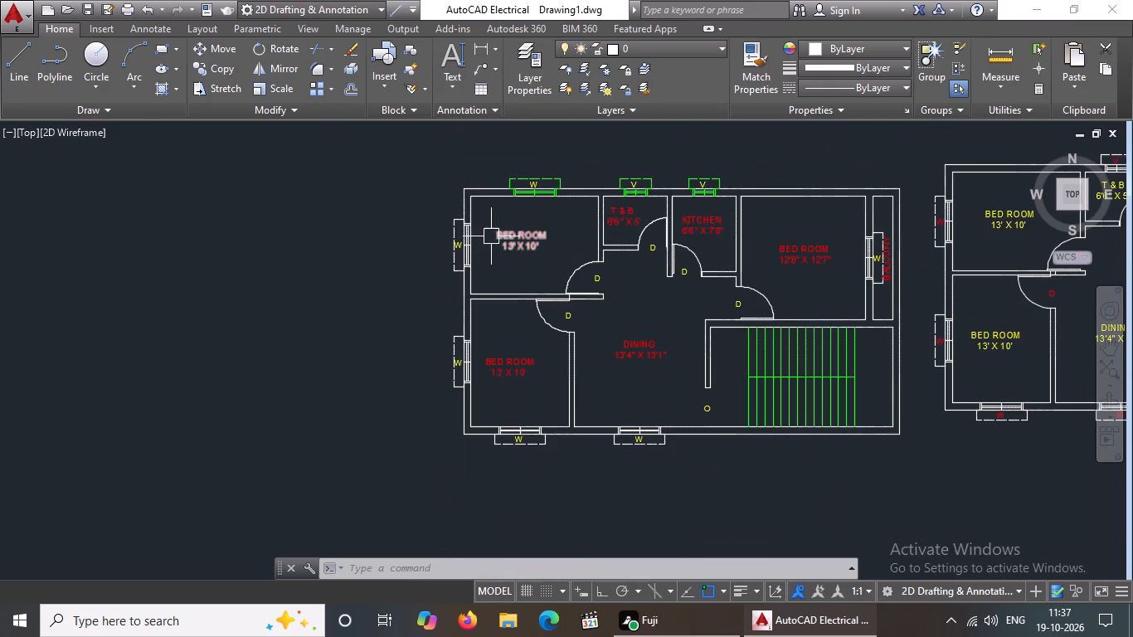
middle_drag(494, 232, 447, 275)
scroll(419, 256, up, 3)
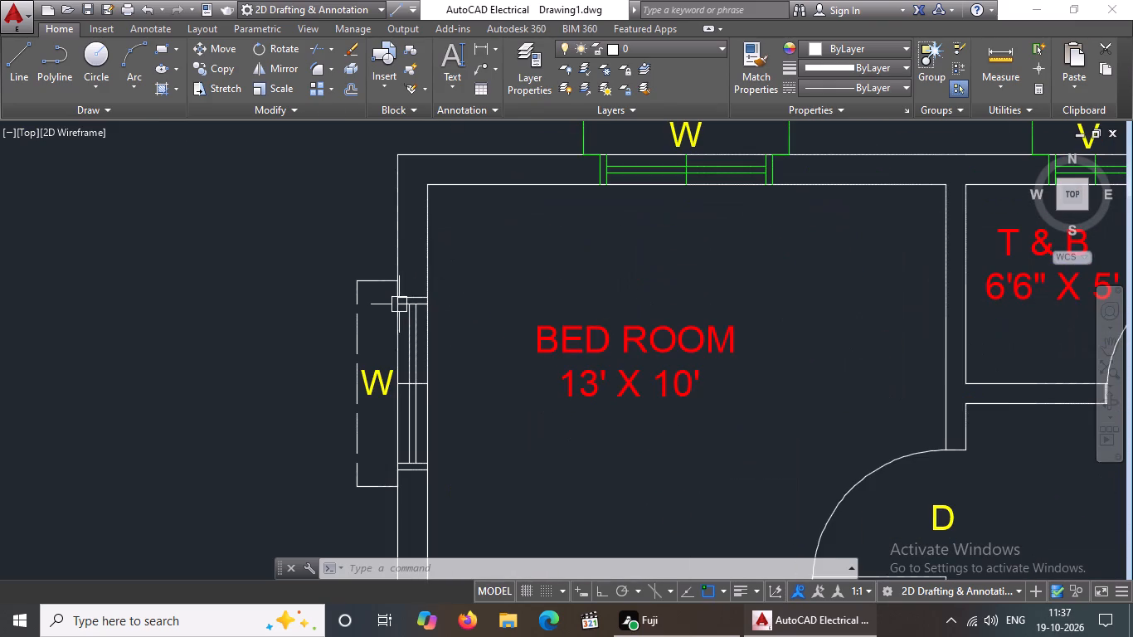
click(385, 294)
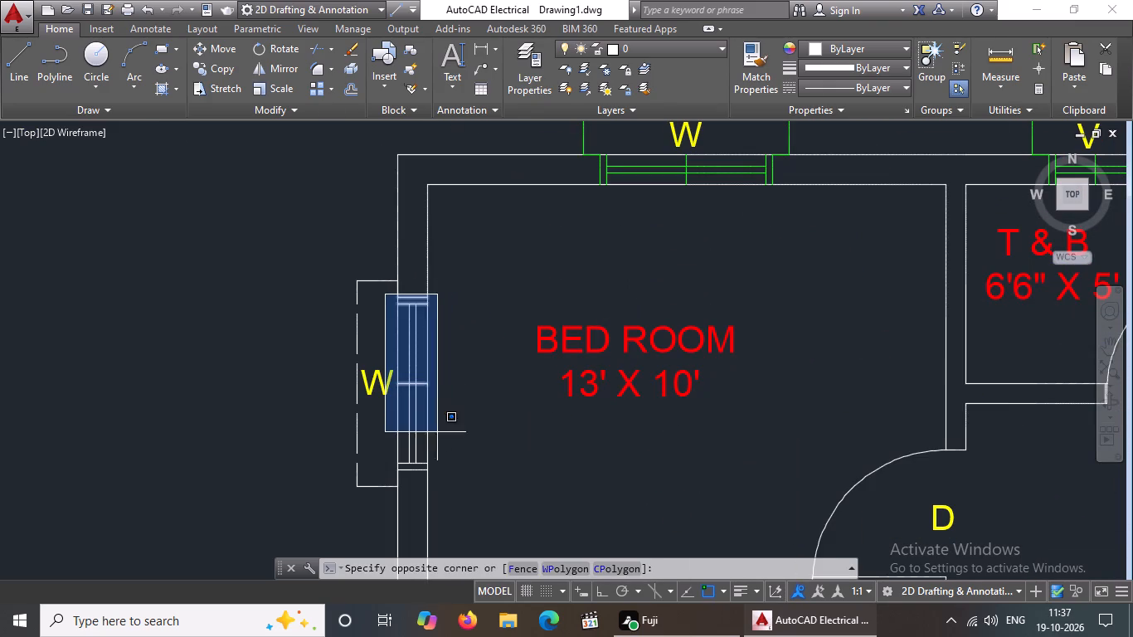
click(446, 477)
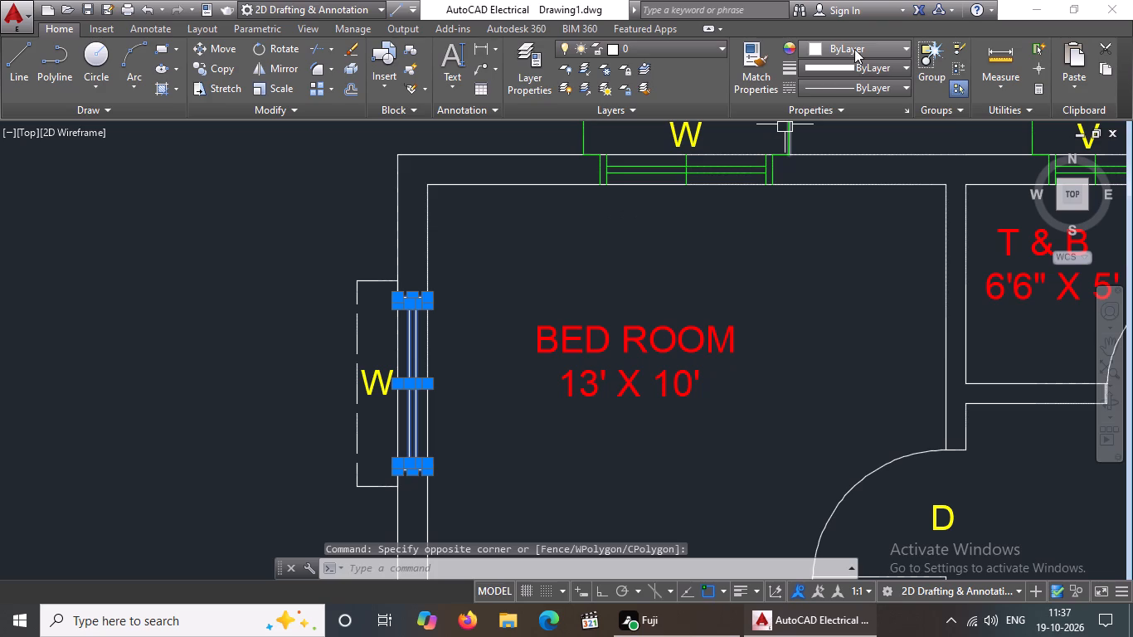
click(854, 48)
click(840, 220)
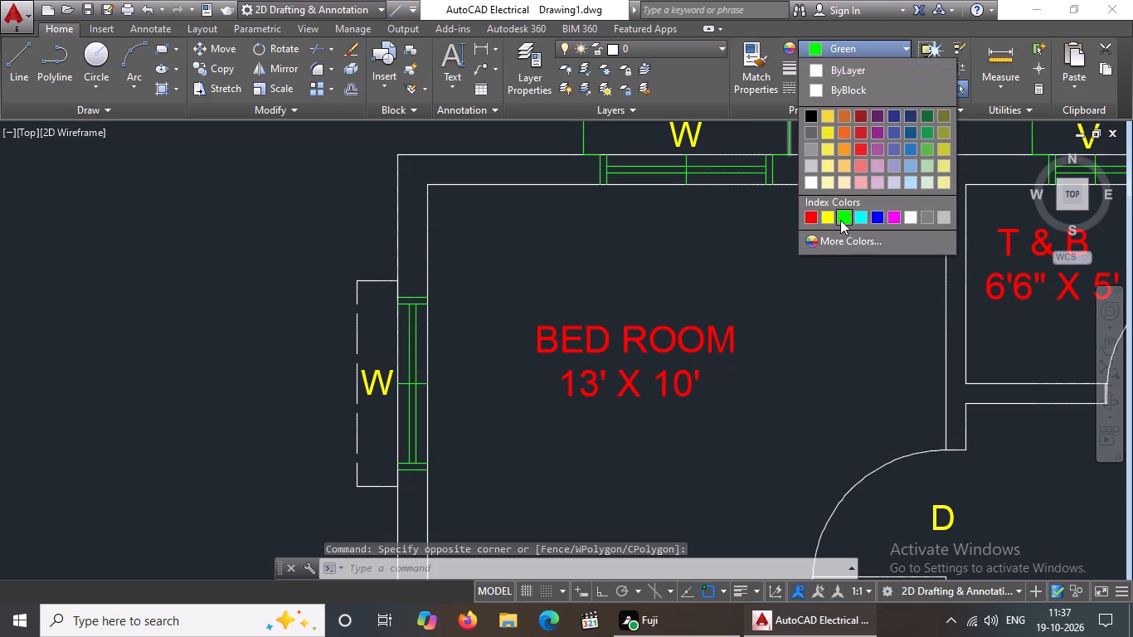
scroll(840, 220, down, 3)
scroll(779, 259, up, 4)
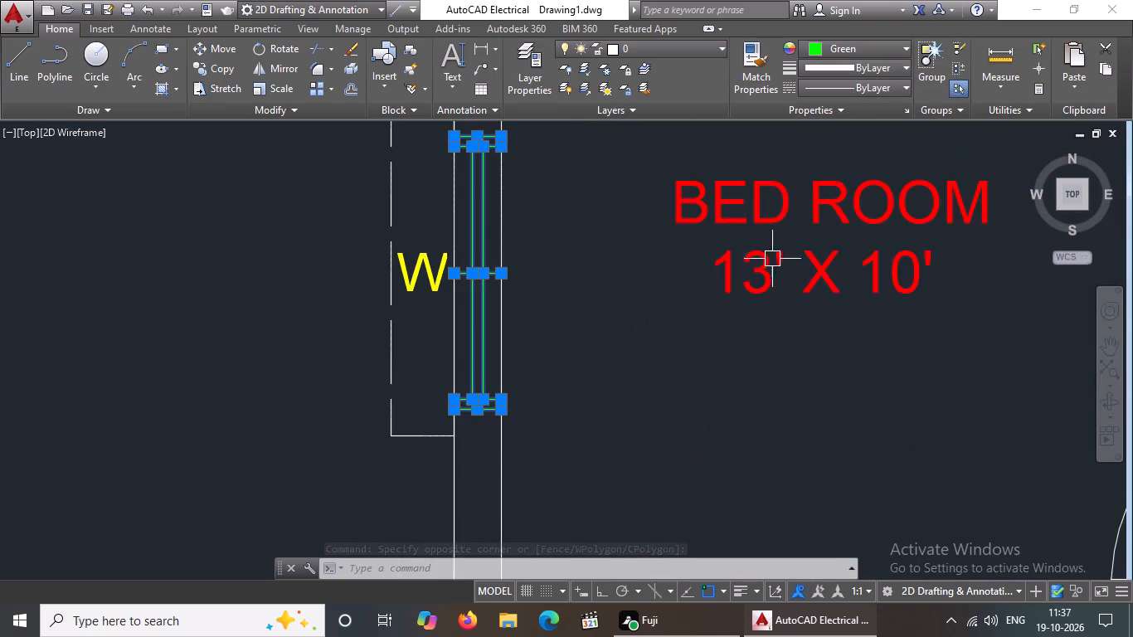
Change the dashed outline and its W label beside the left-wall window of the first plan's upper BED ROOM 13' X 10' to green.
scroll(610, 360, down, 2)
scroll(605, 310, up, 1)
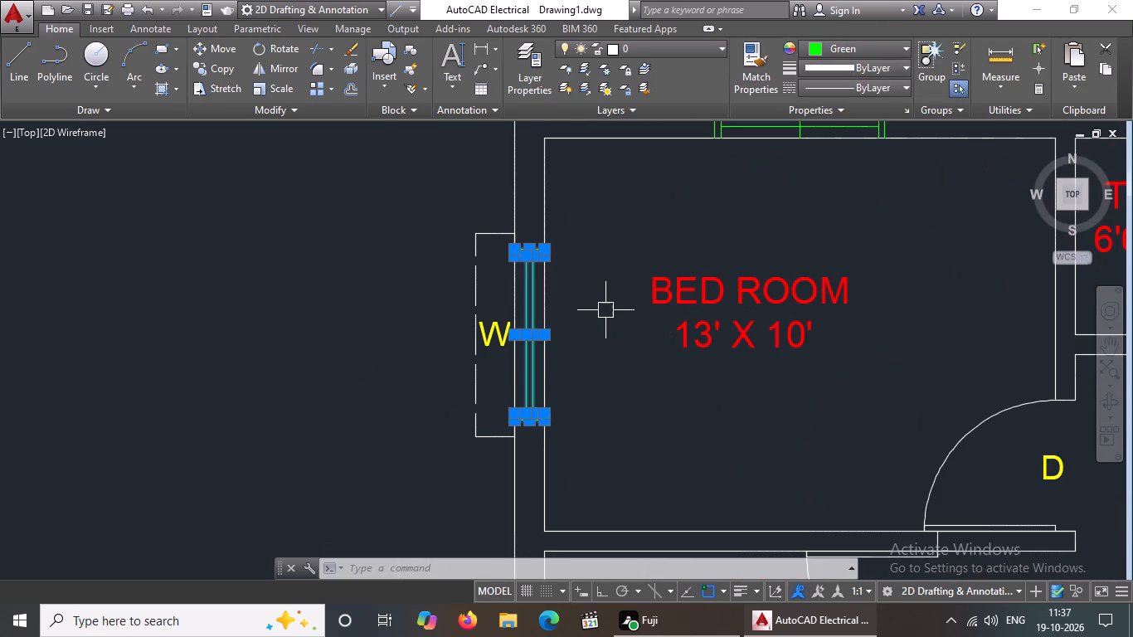
key(Escape)
click(416, 200)
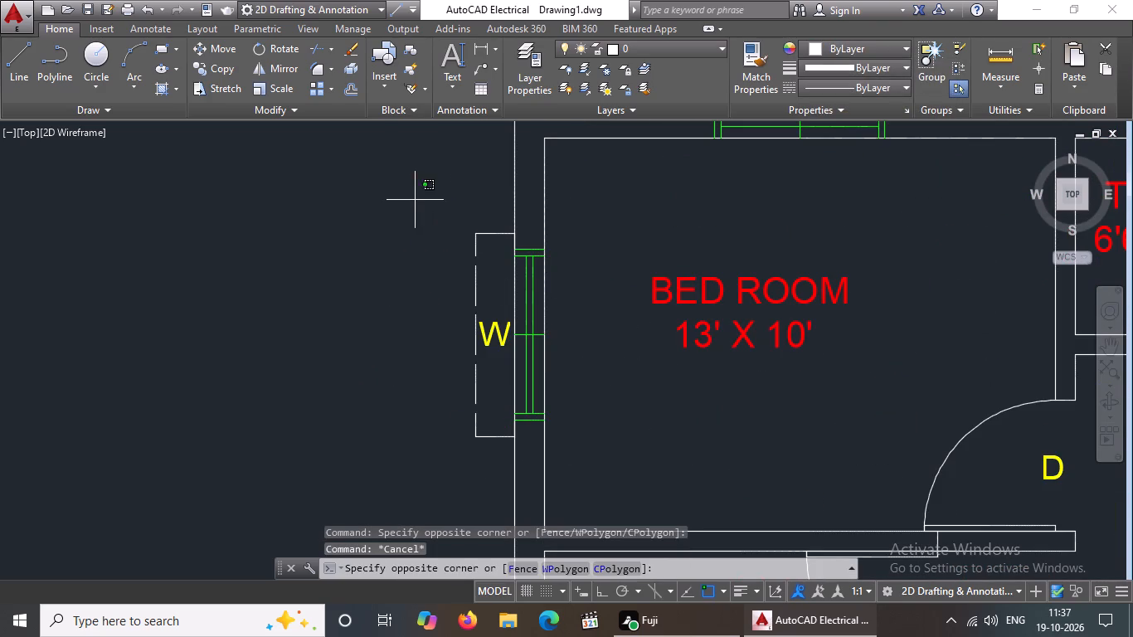
click(529, 450)
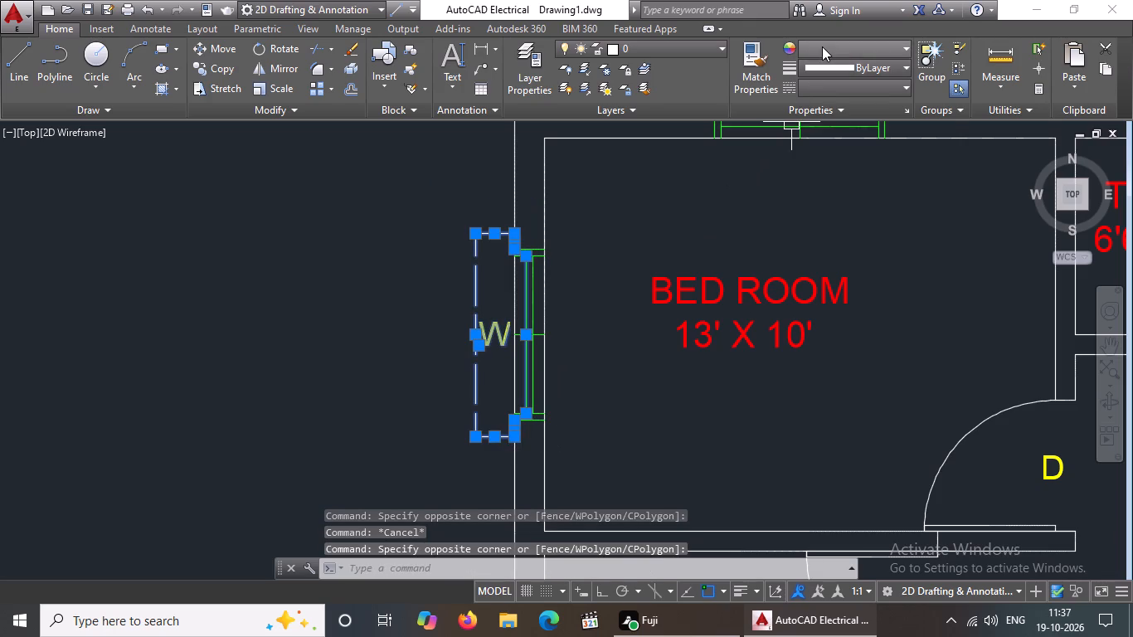
click(823, 46)
click(847, 221)
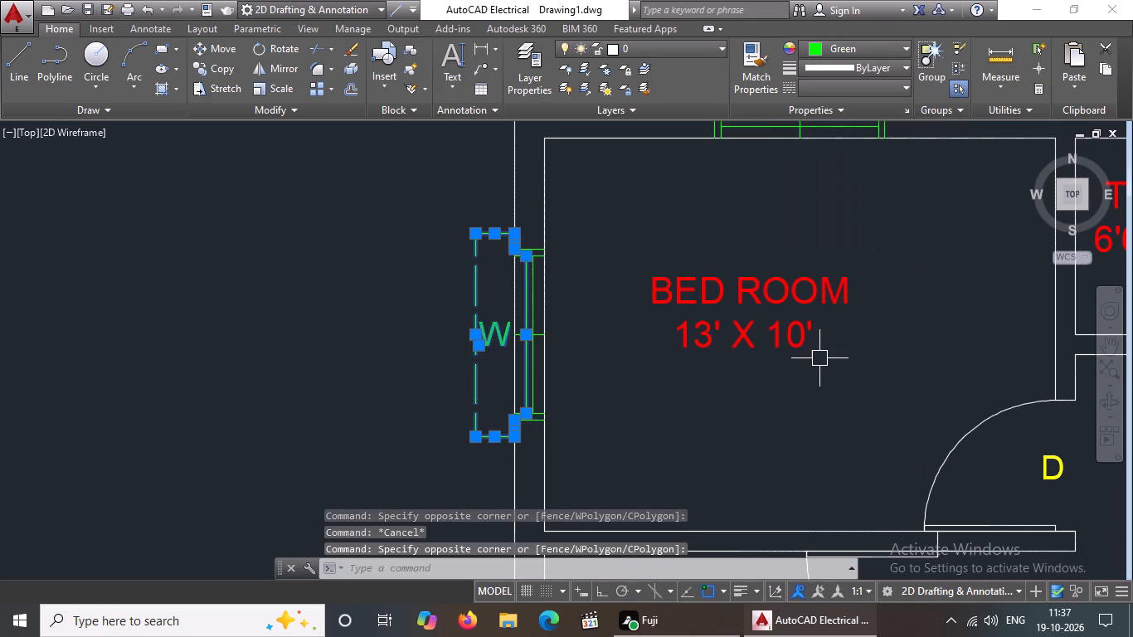
key(Escape)
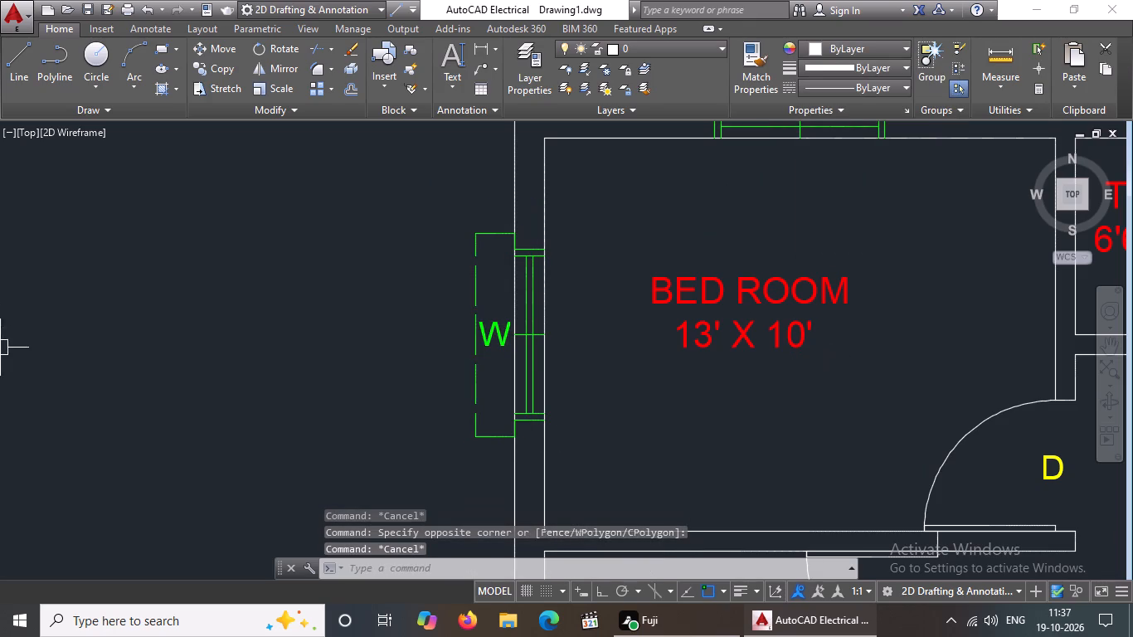
Set the colour of the W label beside the left-wall window of the first plan's upper BED ROOM 13' X 10' to yellow.
click(501, 341)
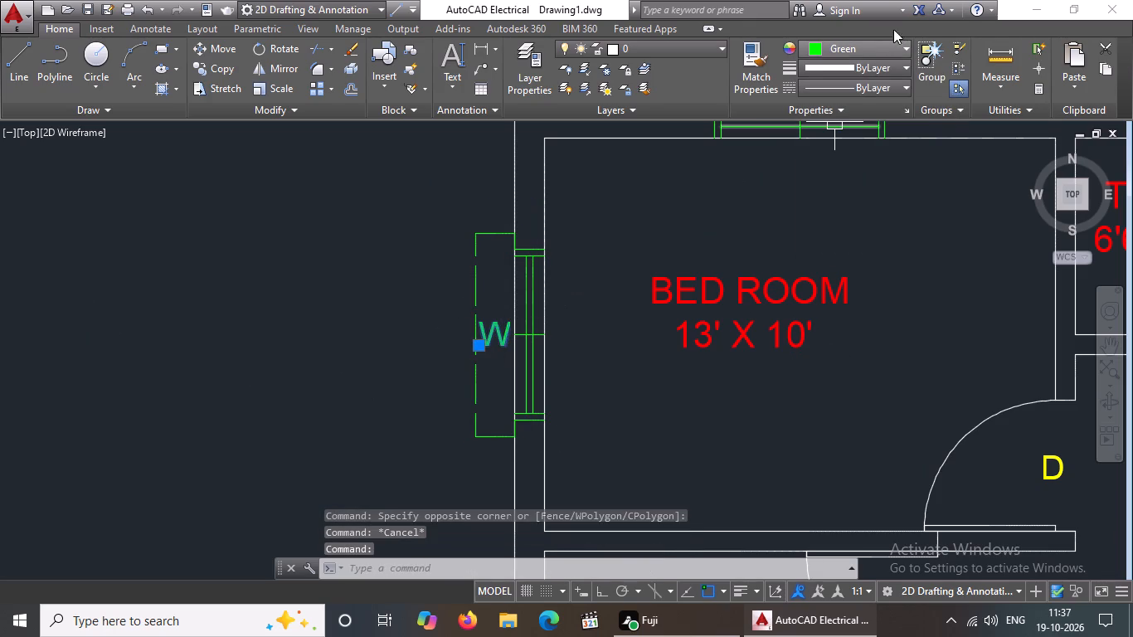
click(889, 50)
click(829, 215)
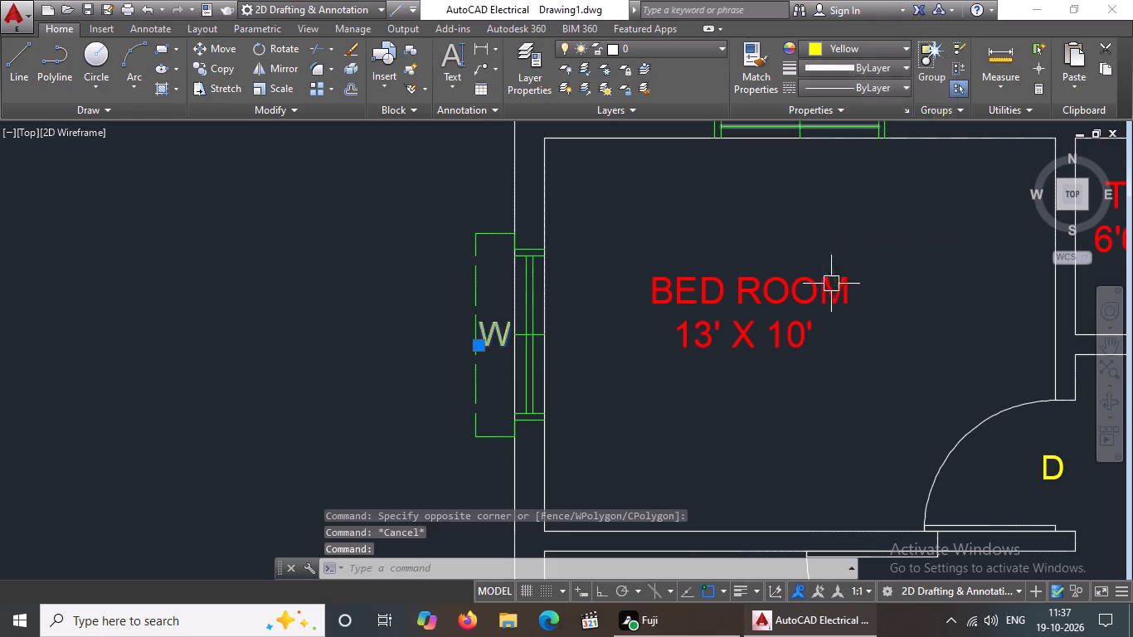
scroll(725, 317, down, 1)
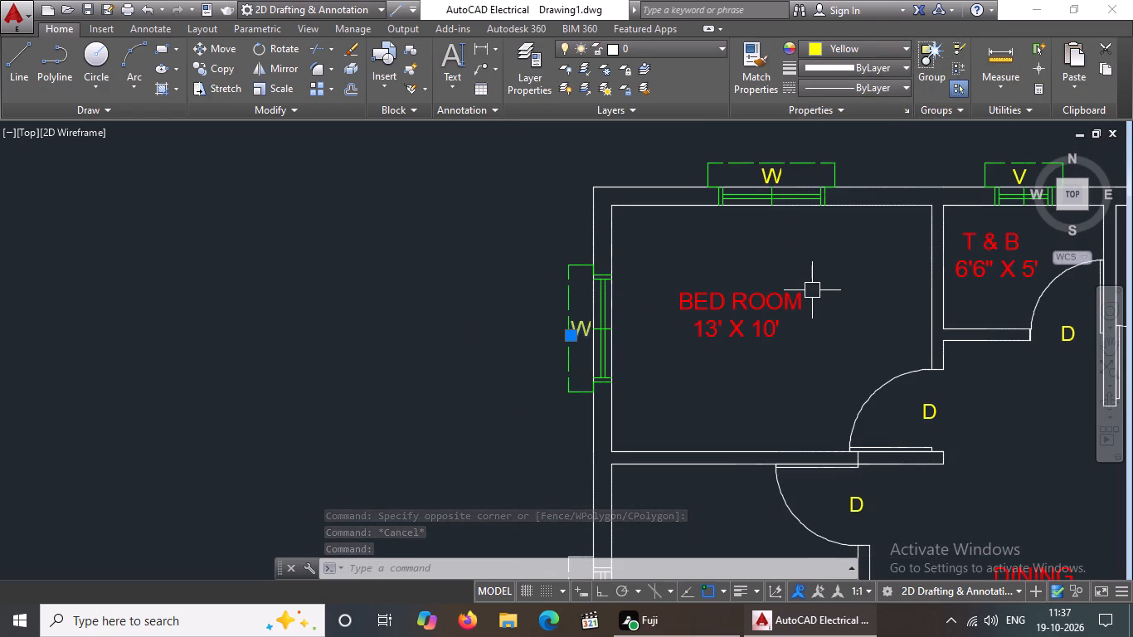
key(Escape)
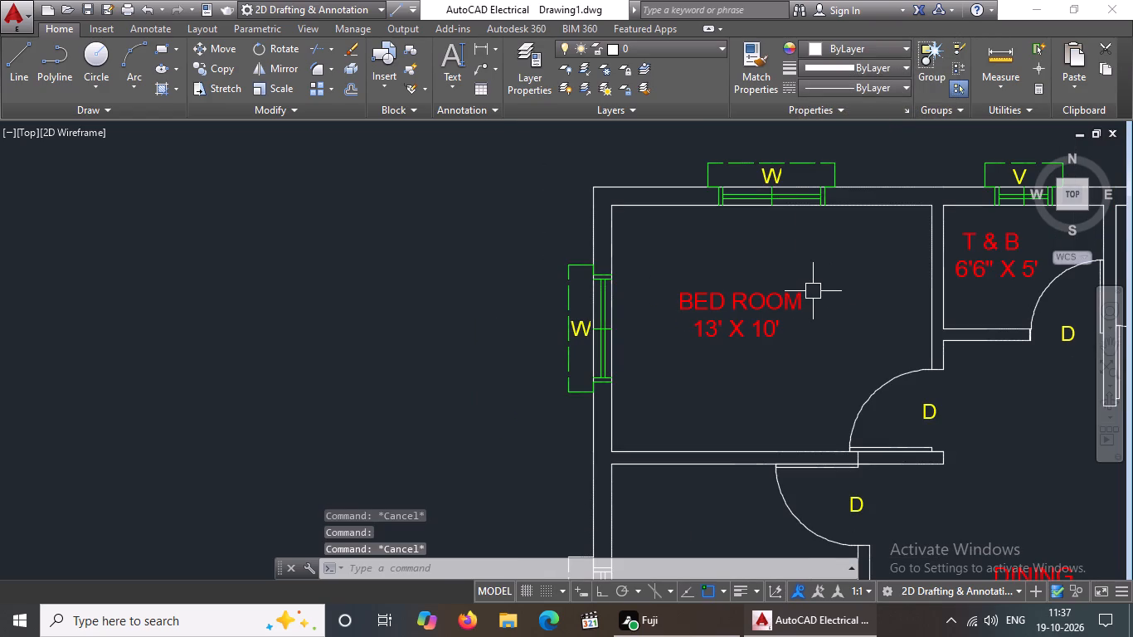
Change the colour of the window lines in the left wall of the first plan's lower BED ROOM 13' X 10' to green.
scroll(813, 291, down, 3)
middle_drag(790, 287, 526, 275)
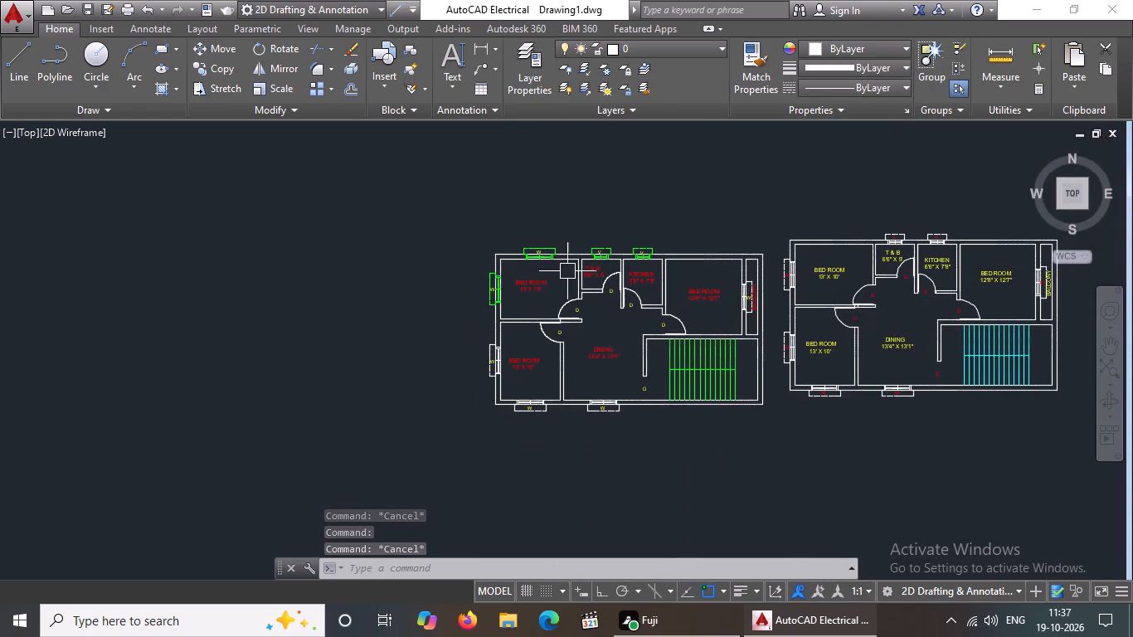
scroll(513, 294, up, 1)
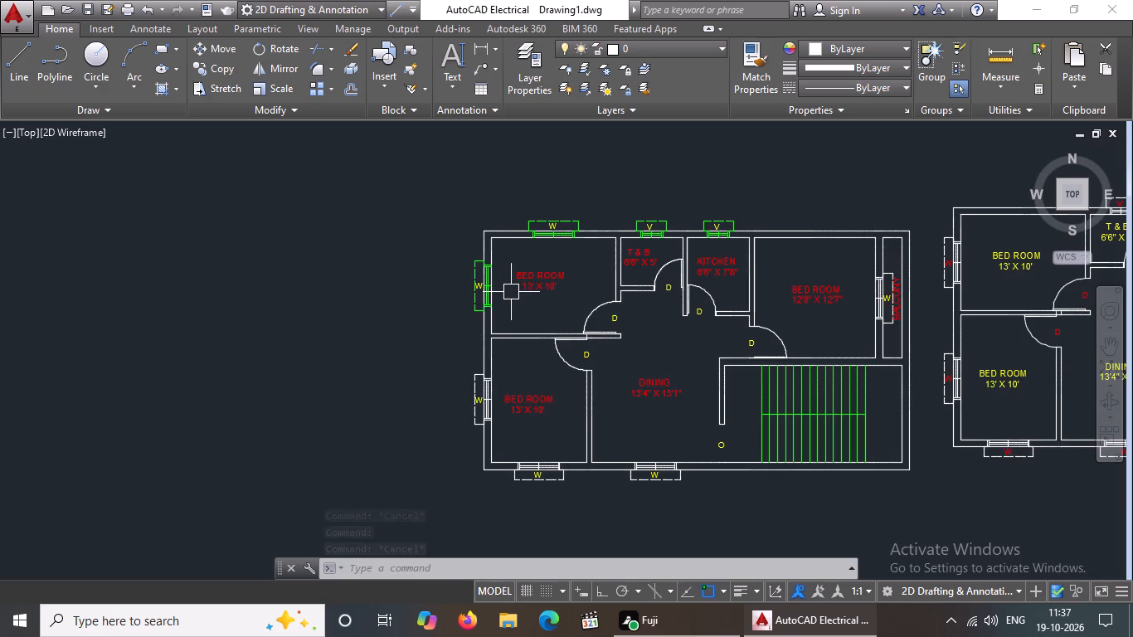
scroll(508, 428, up, 1)
middle_drag(508, 428, 508, 377)
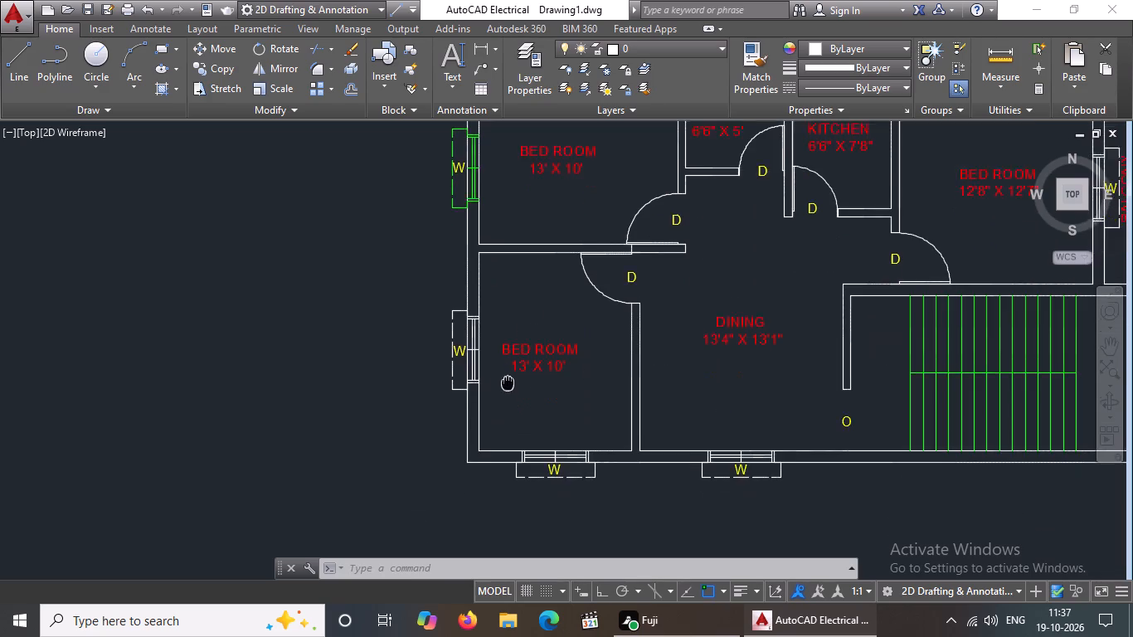
middle_drag(508, 377, 508, 335)
scroll(445, 278, up, 2)
scroll(531, 267, up, 1)
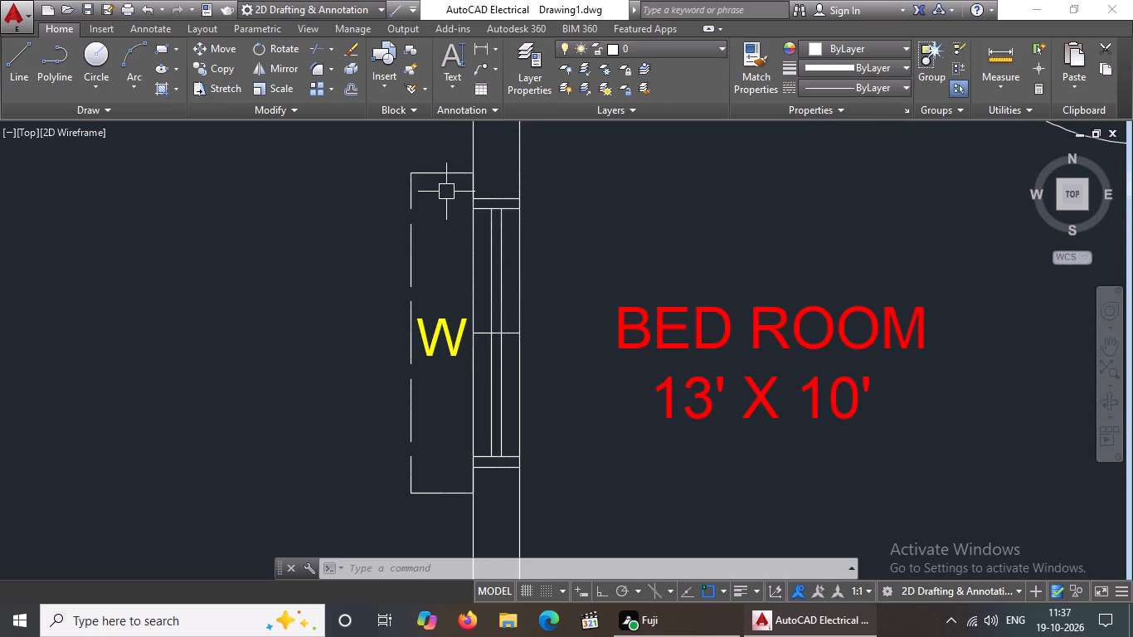
click(455, 189)
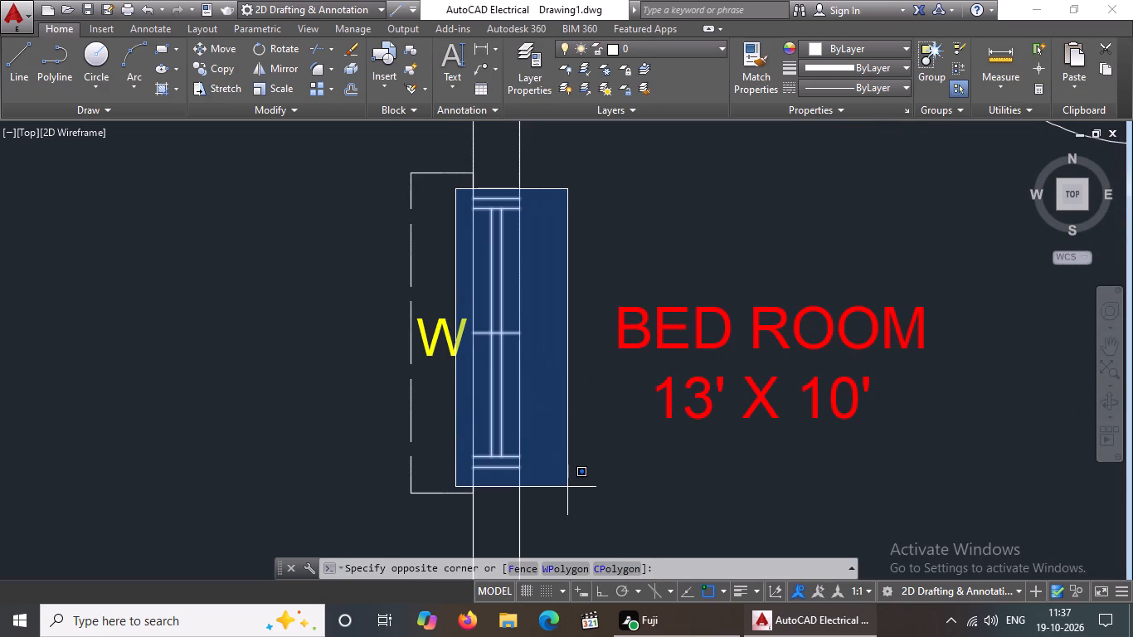
click(567, 486)
click(829, 51)
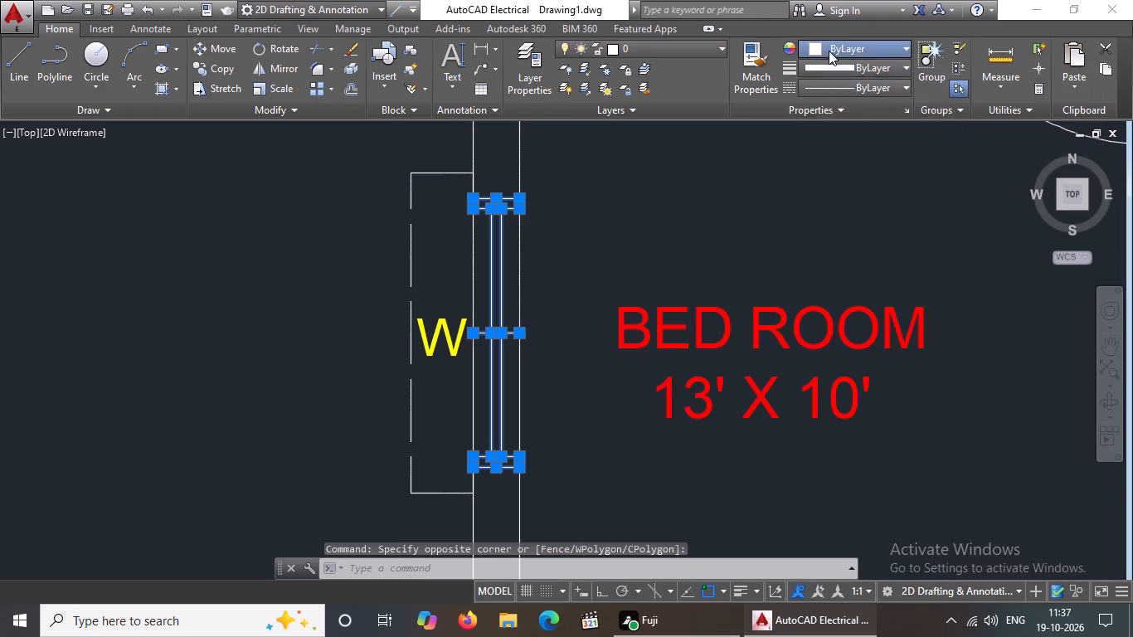
click(844, 209)
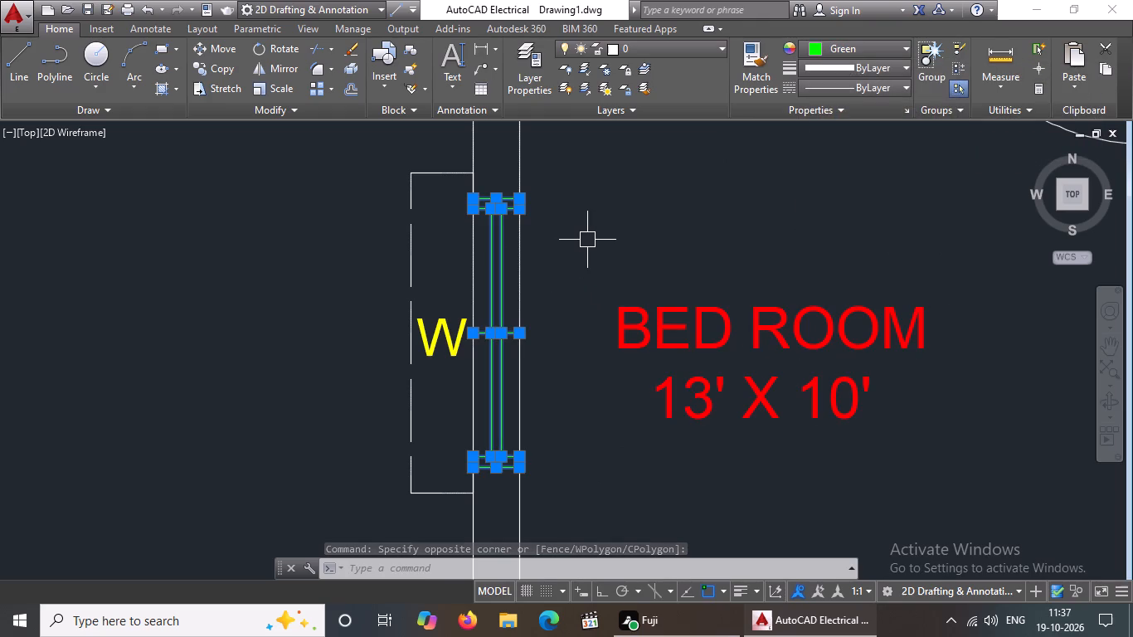
key(Escape)
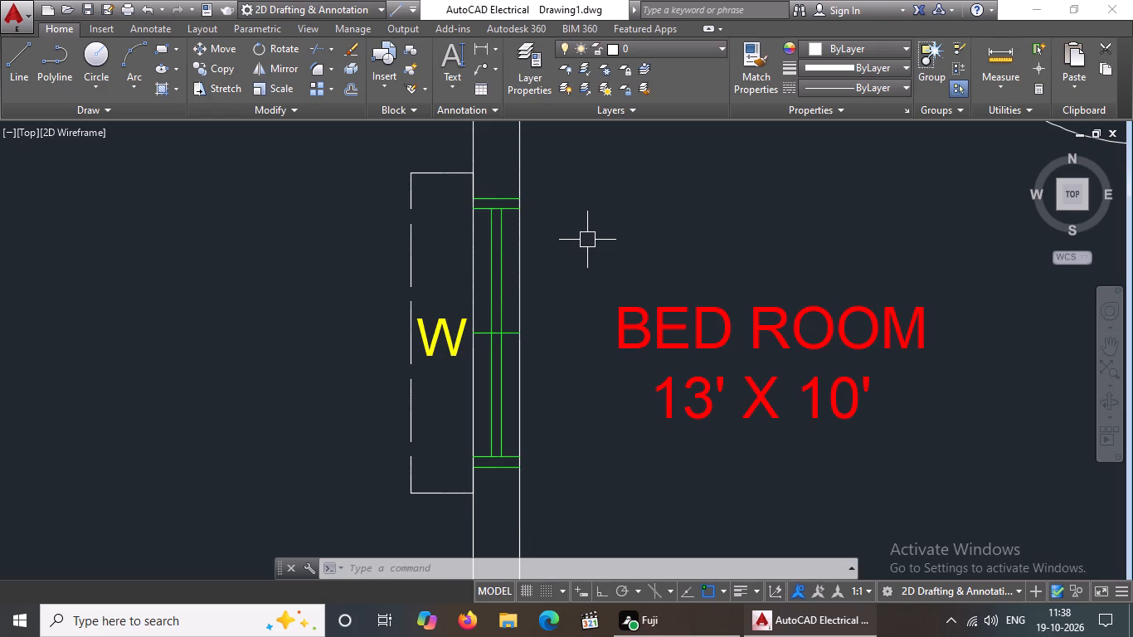
Change the dashed outline and its W label beside the left-wall window of the first plan's lower BED ROOM 13' X 10' to green.
scroll(665, 250, down, 2)
scroll(634, 241, up, 2)
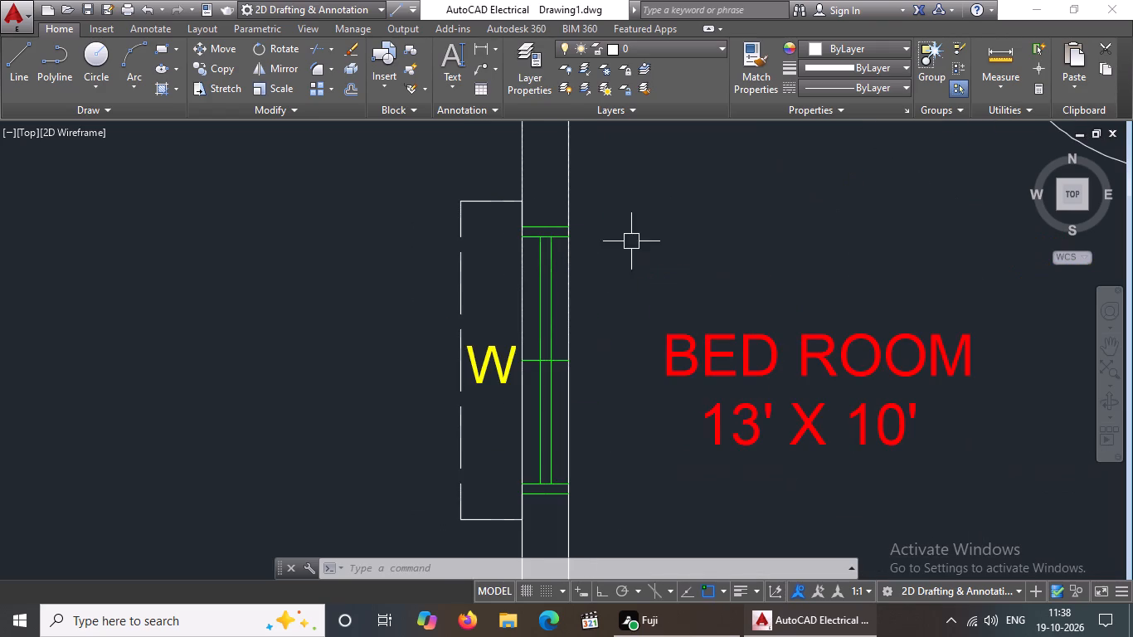
key(Escape)
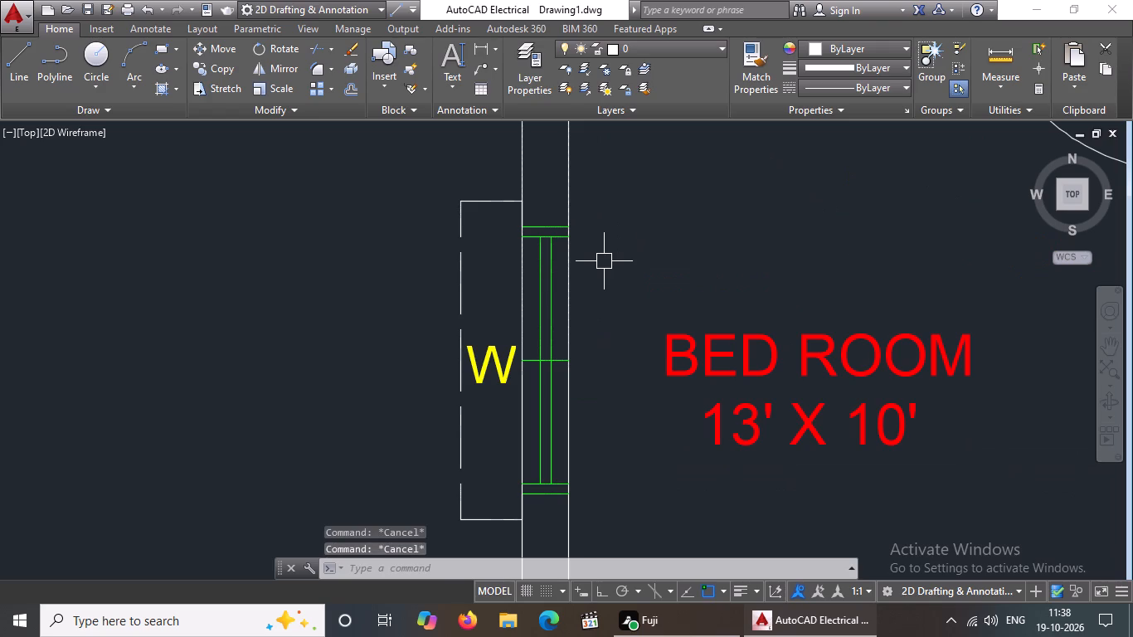
scroll(598, 270, down, 4)
scroll(580, 228, up, 2)
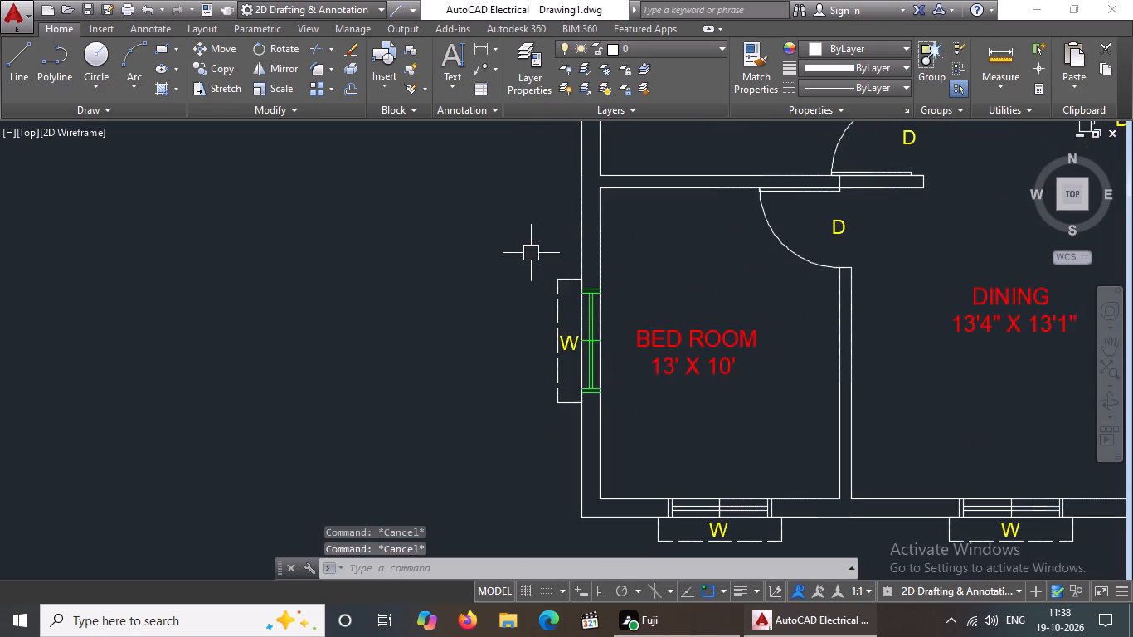
click(528, 254)
click(594, 408)
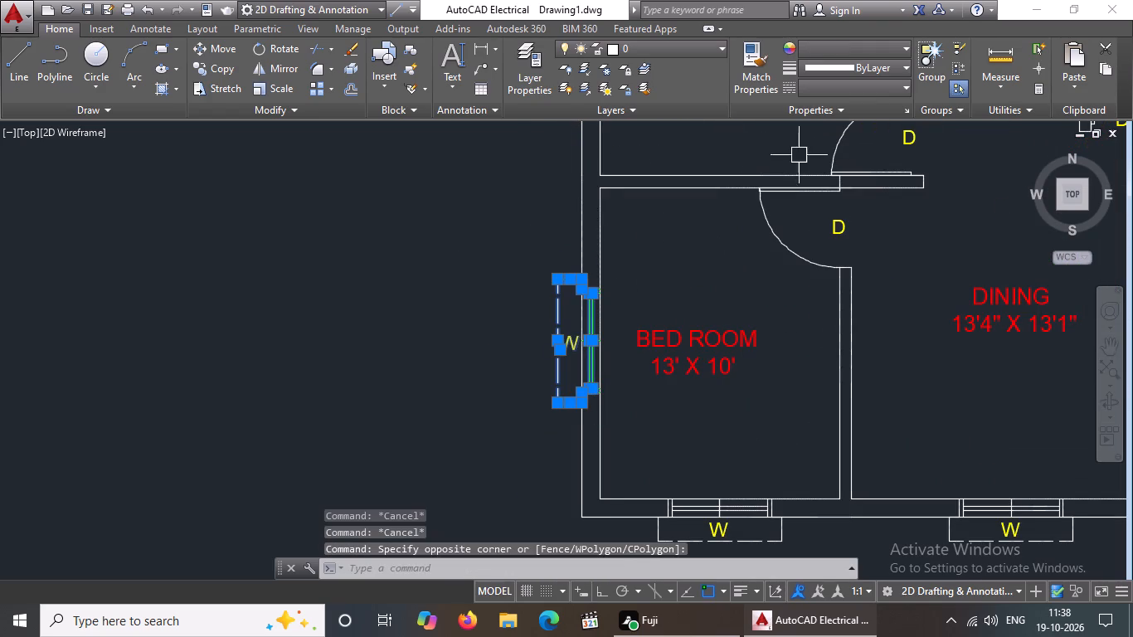
click(852, 49)
click(841, 217)
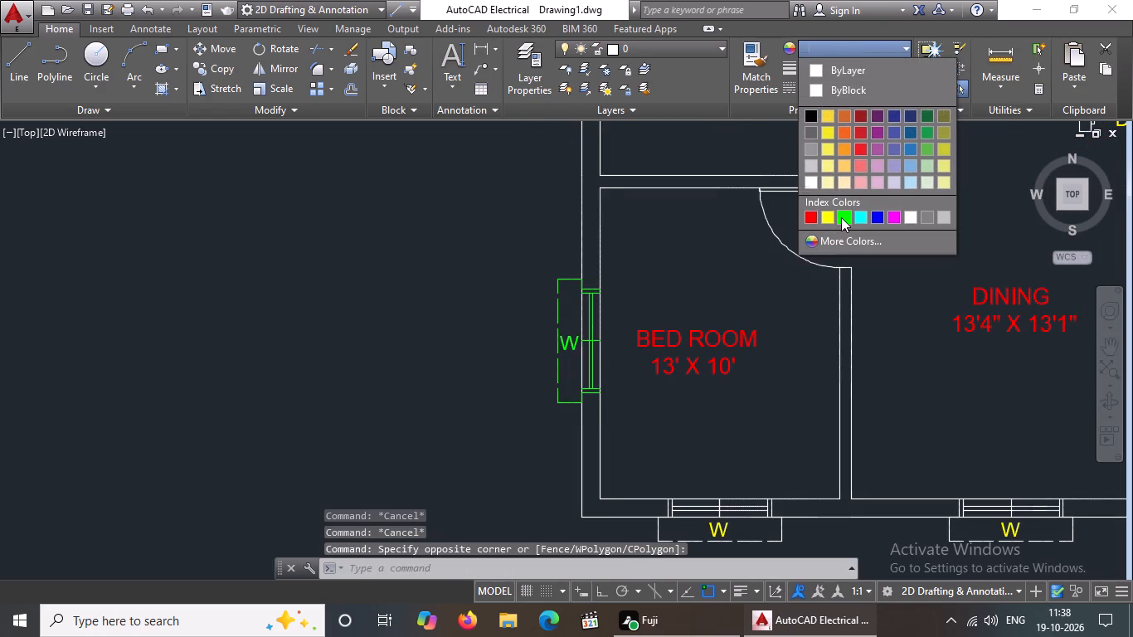
scroll(679, 362, up, 1)
key(Escape)
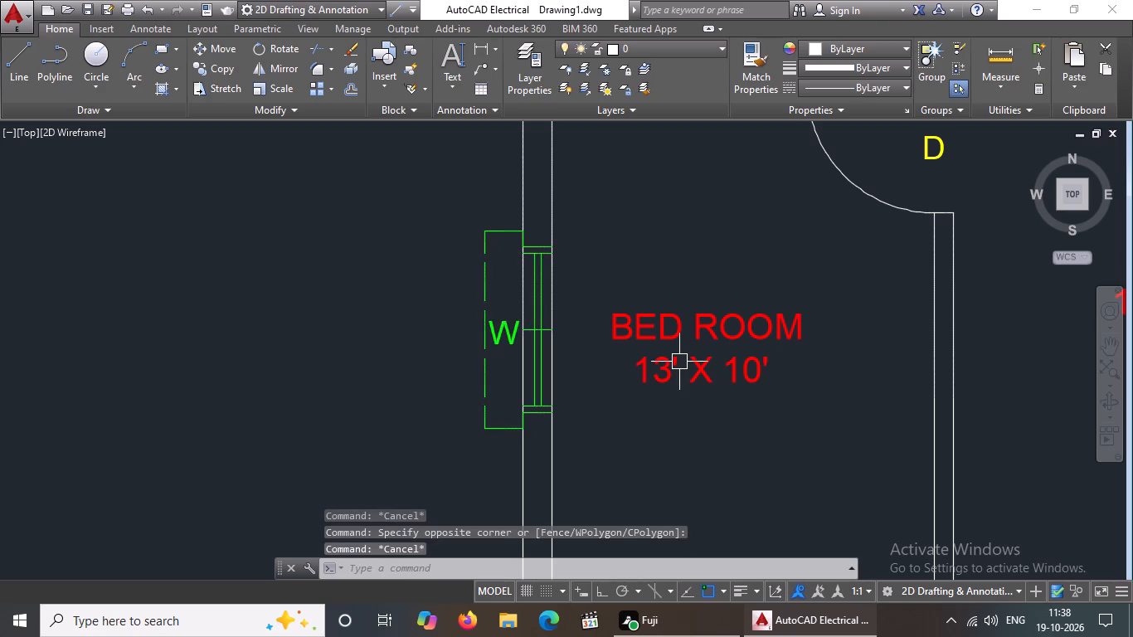
Set the colour of the W label beside the left-wall window of the first plan's lower BED ROOM 13' X 10' to yellow.
scroll(502, 356, up, 3)
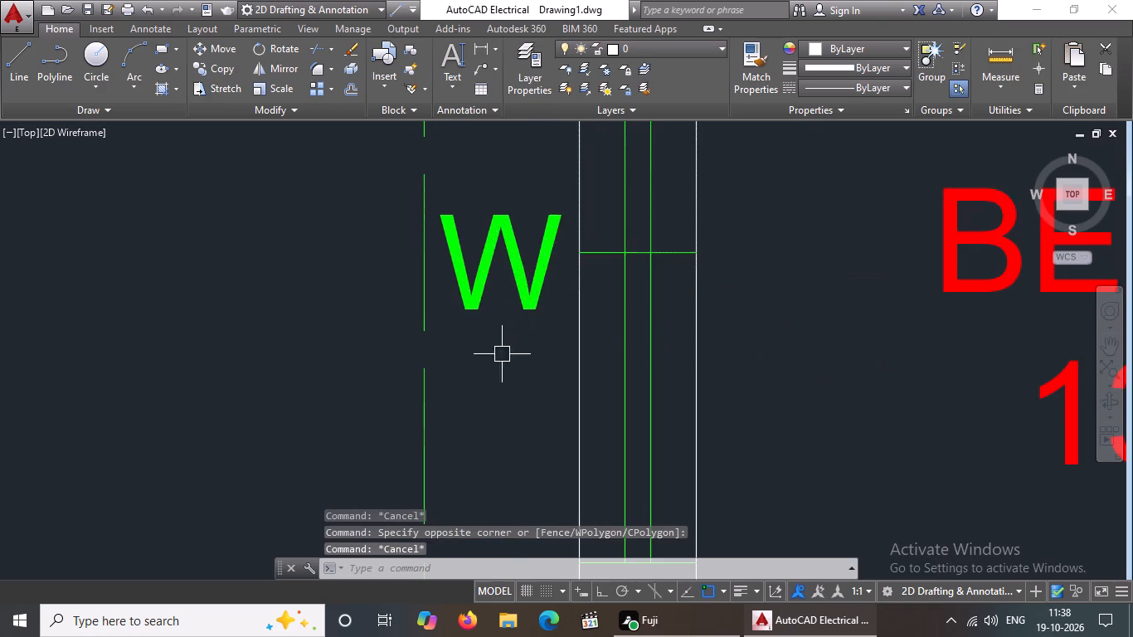
click(510, 252)
click(846, 50)
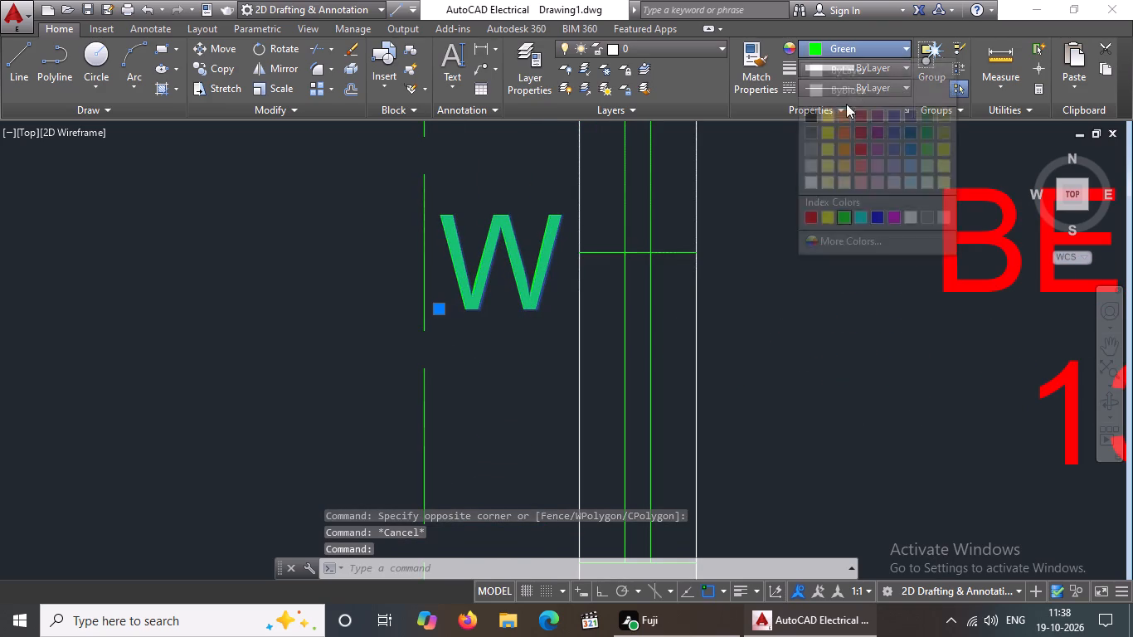
drag(831, 216, 827, 365)
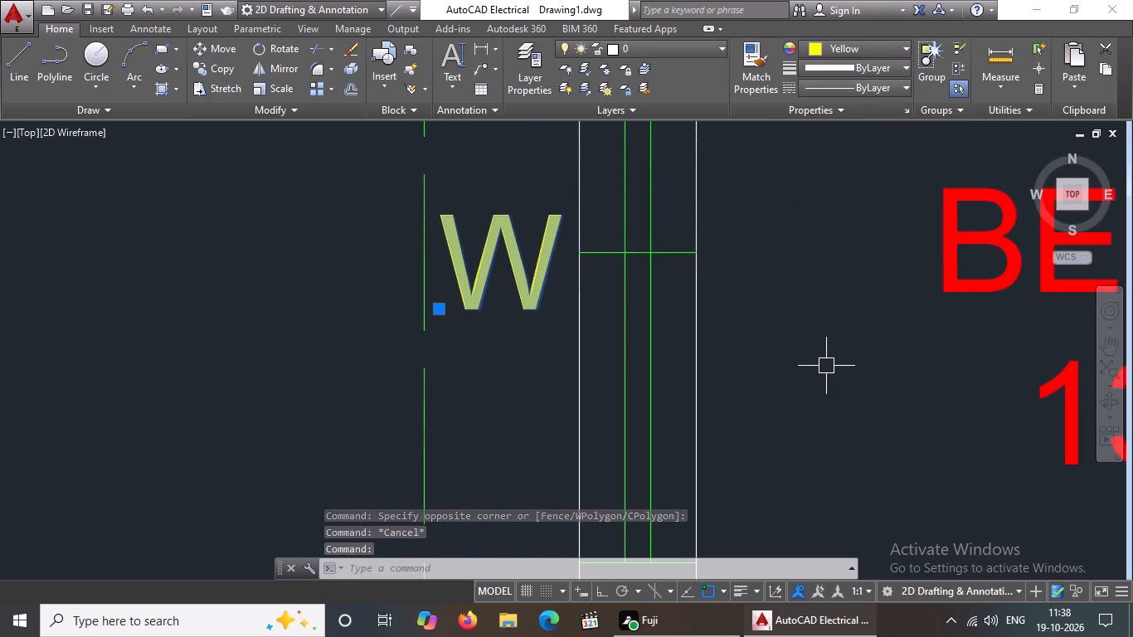
key(Escape)
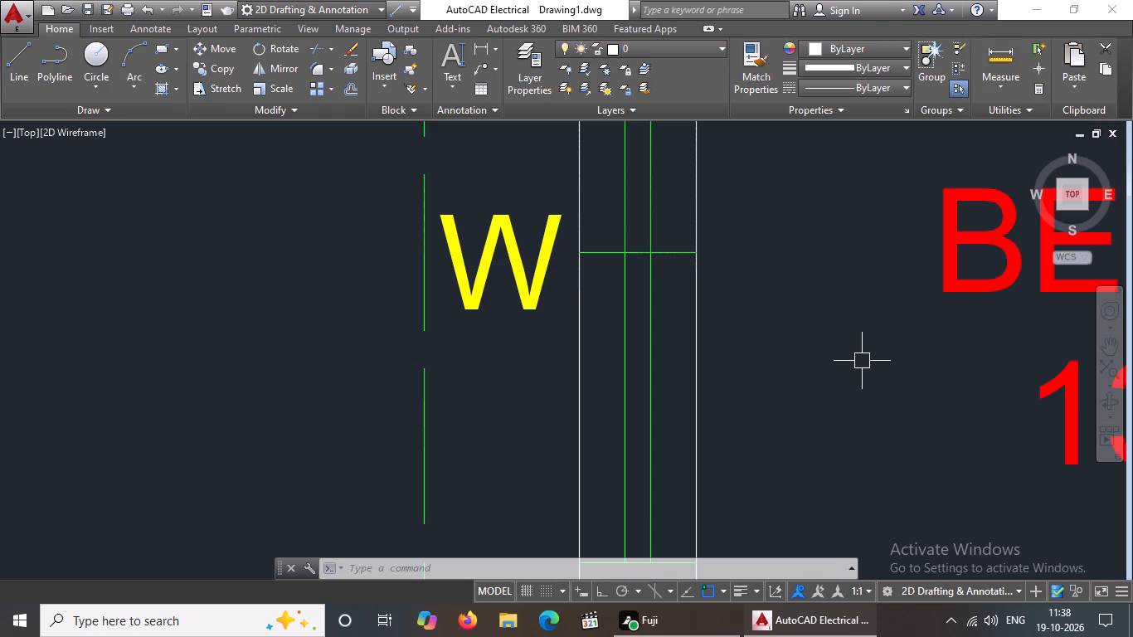
Change the colour of the window lines in the bottom wall of the first plan's lower BED ROOM 13' X 10' to green.
scroll(747, 228, down, 3)
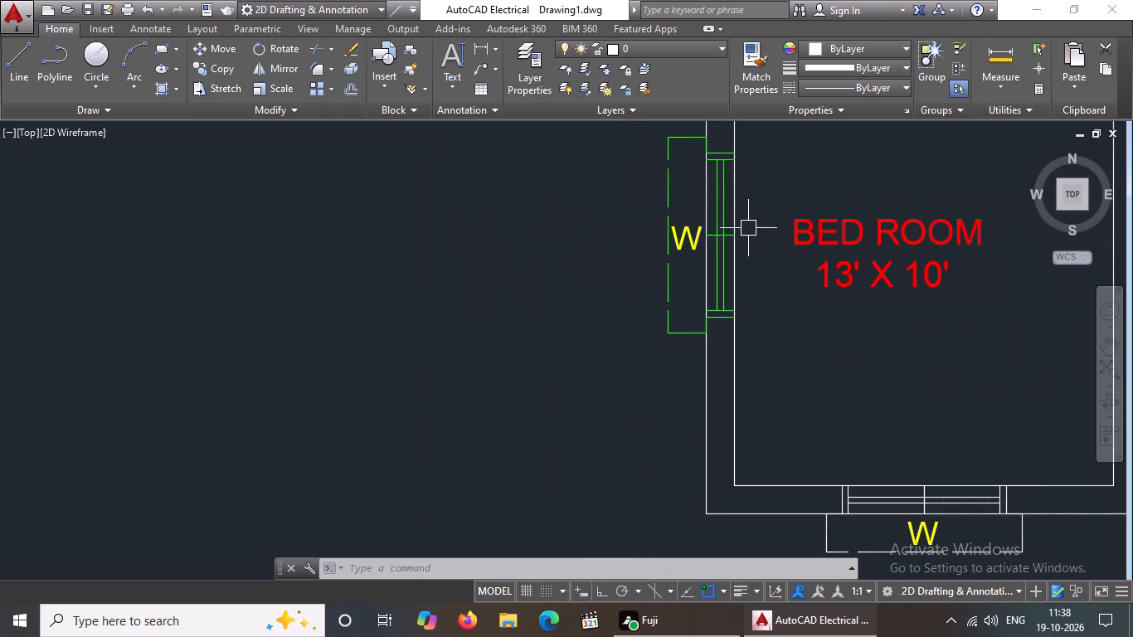
scroll(935, 321, down, 2)
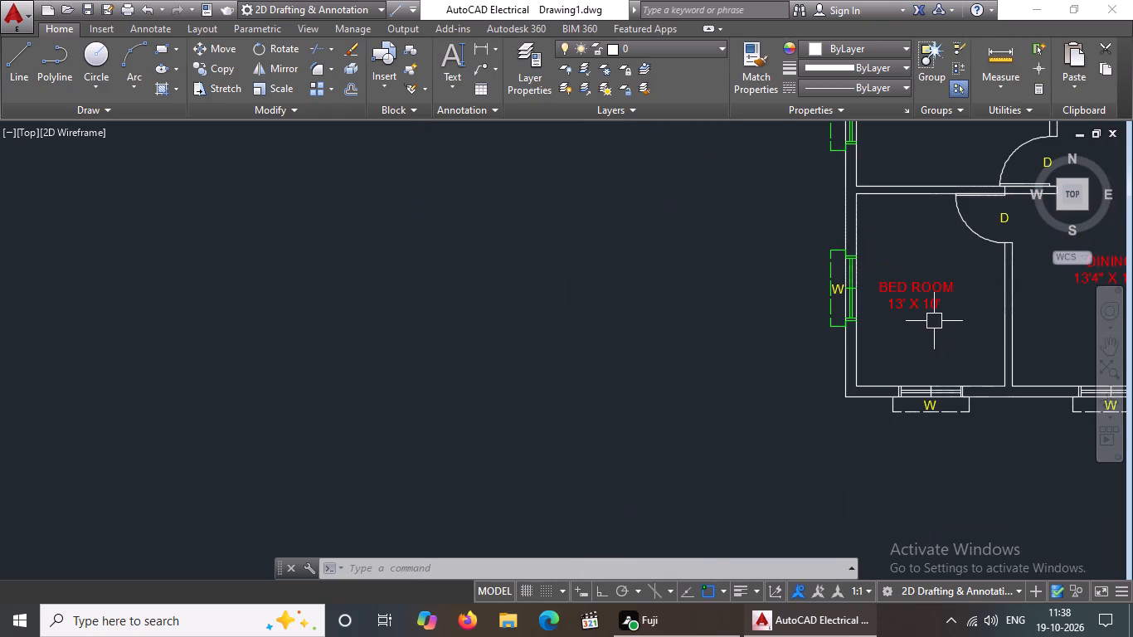
scroll(931, 328, down, 5)
middle_drag(941, 324, 694, 329)
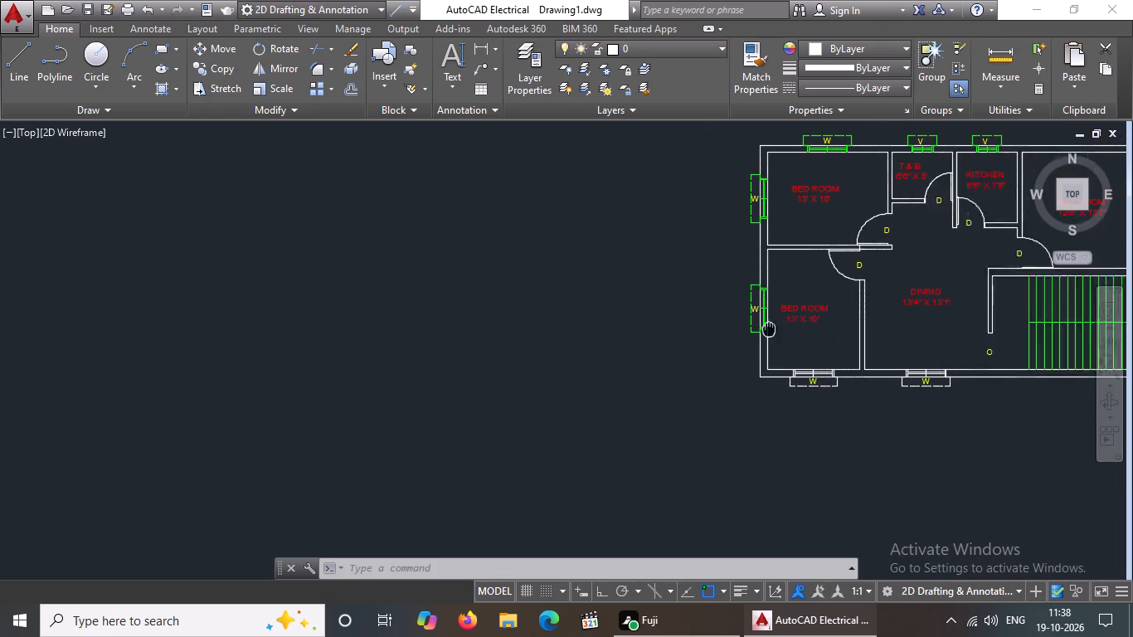
middle_drag(694, 329, 625, 329)
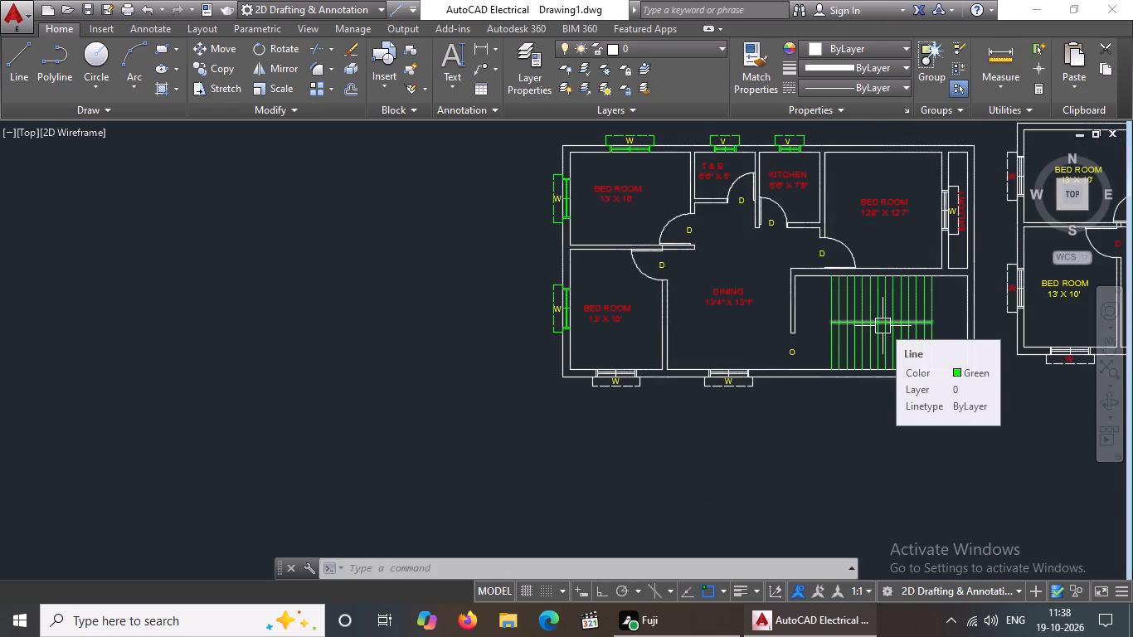
scroll(596, 393, up, 3)
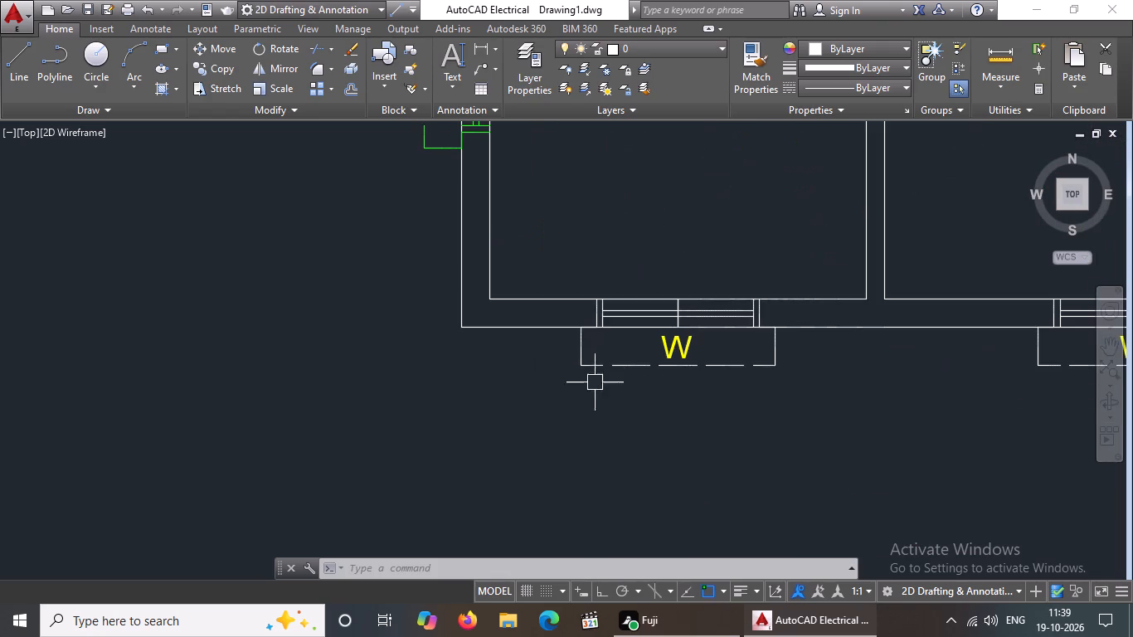
scroll(598, 275, up, 1)
click(589, 281)
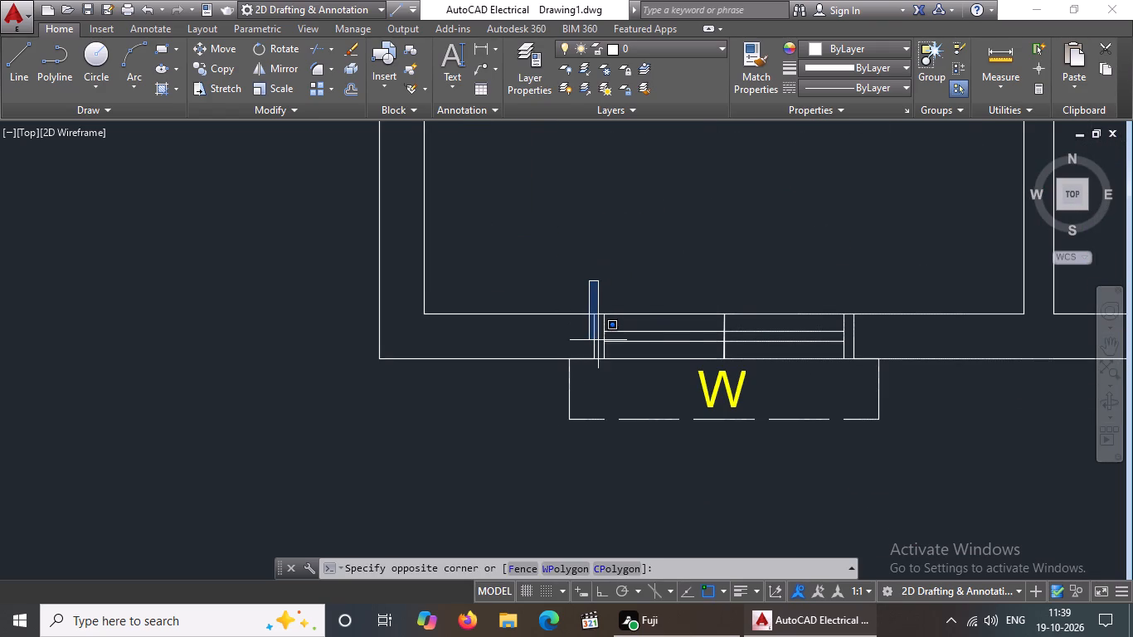
click(867, 376)
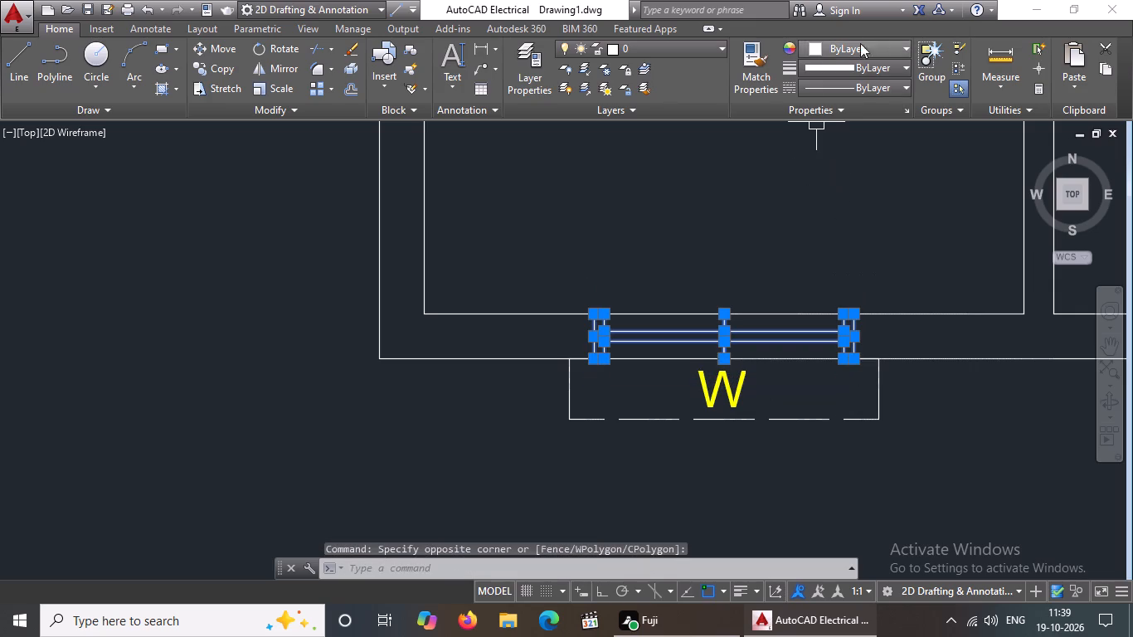
click(868, 46)
click(843, 211)
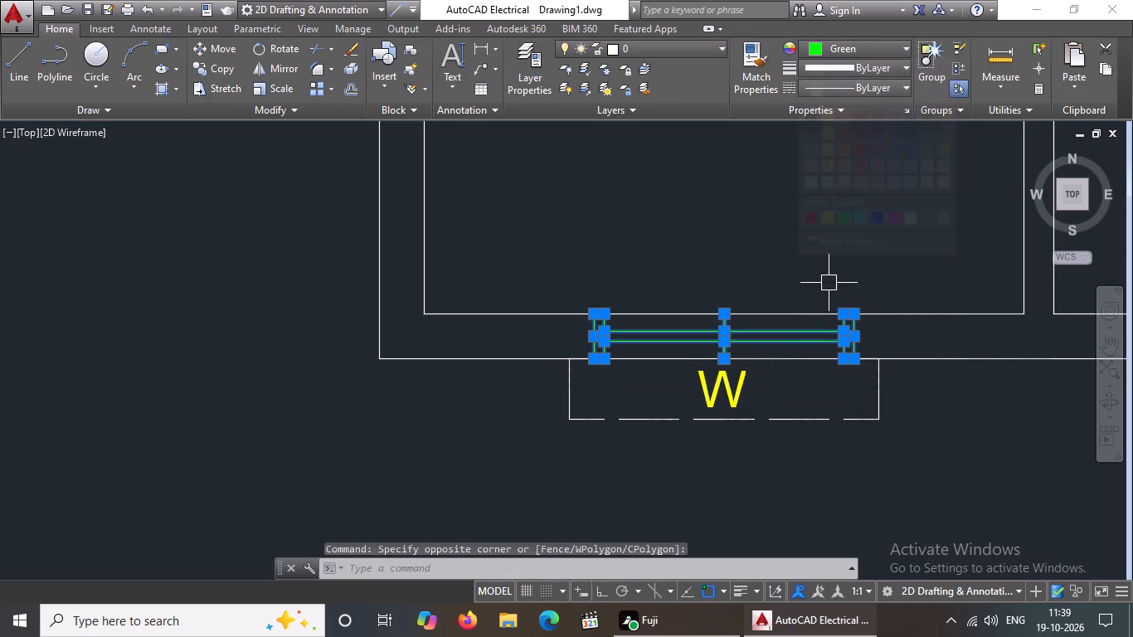
Change the dashed outline and its W label below the bottom-wall window of the first plan's lower BED ROOM 13' X 10' to green.
key(Escape)
scroll(770, 379, up, 2)
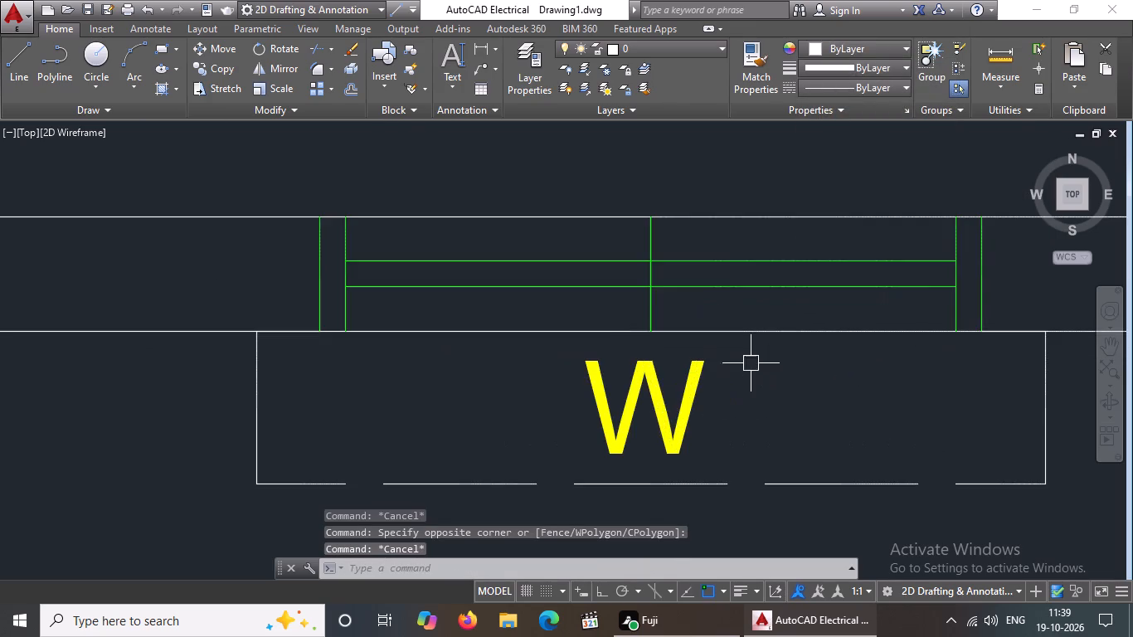
scroll(597, 338, down, 2)
drag(433, 312, 443, 328)
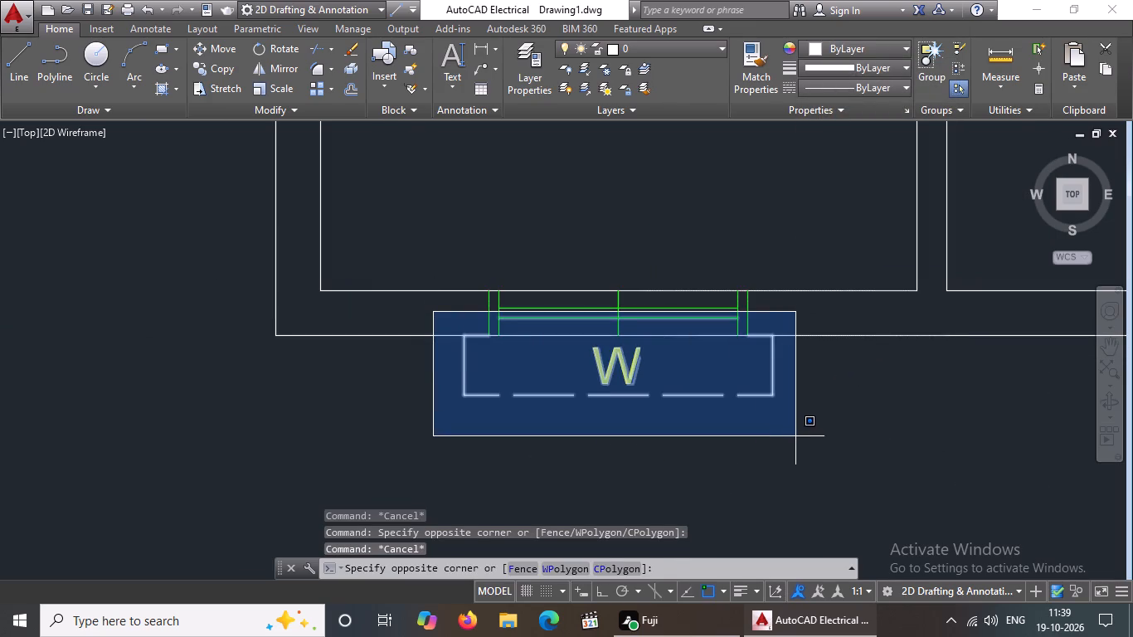
click(797, 435)
click(858, 46)
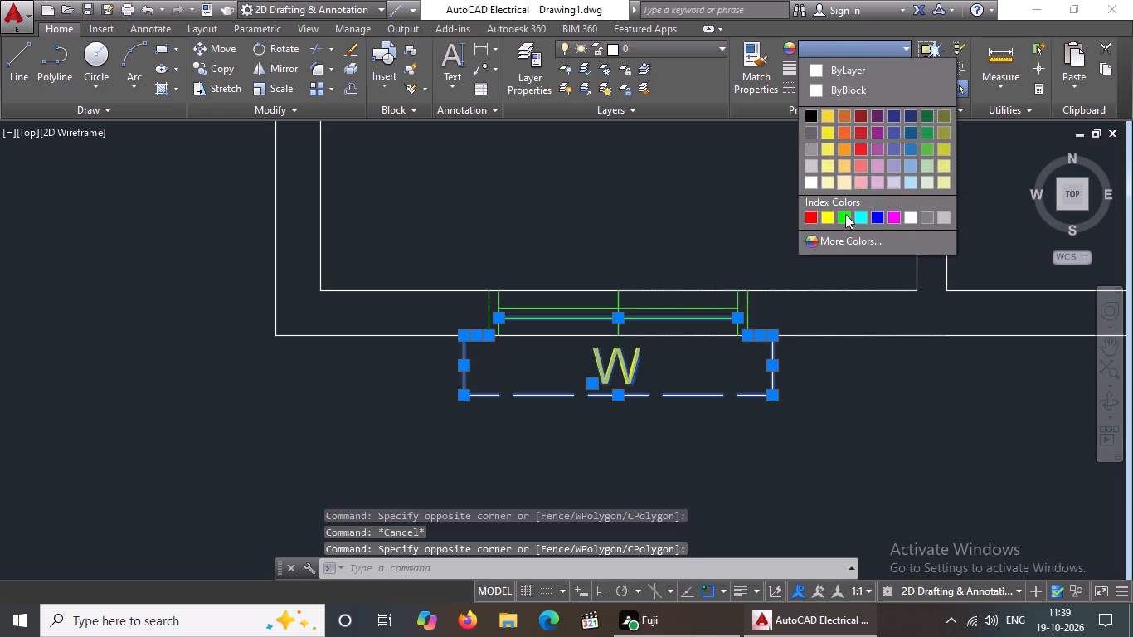
click(845, 214)
key(Escape)
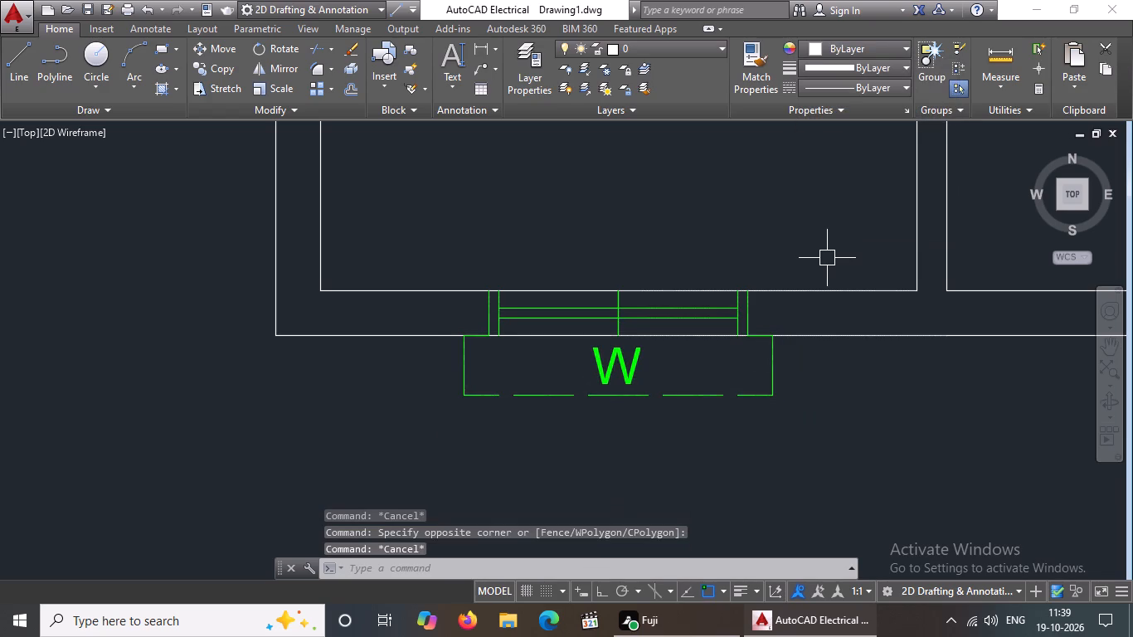
Set the colour of the W label below the bottom-wall window of the first plan's lower BED ROOM 13' X 10' to yellow.
click(602, 375)
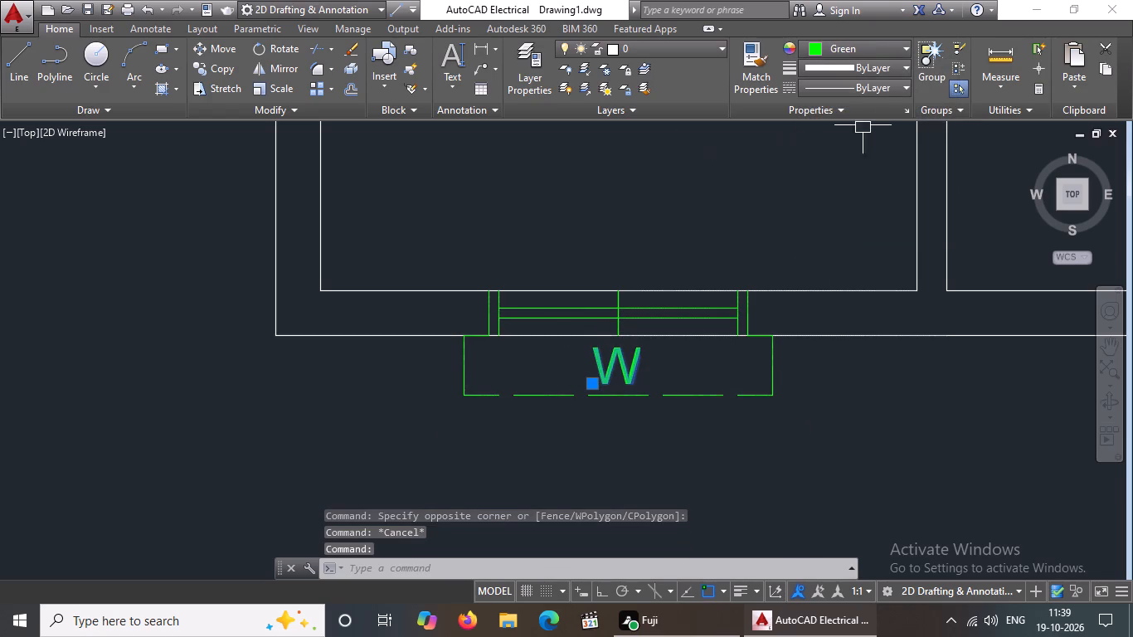
click(852, 36)
drag(852, 43, 852, 54)
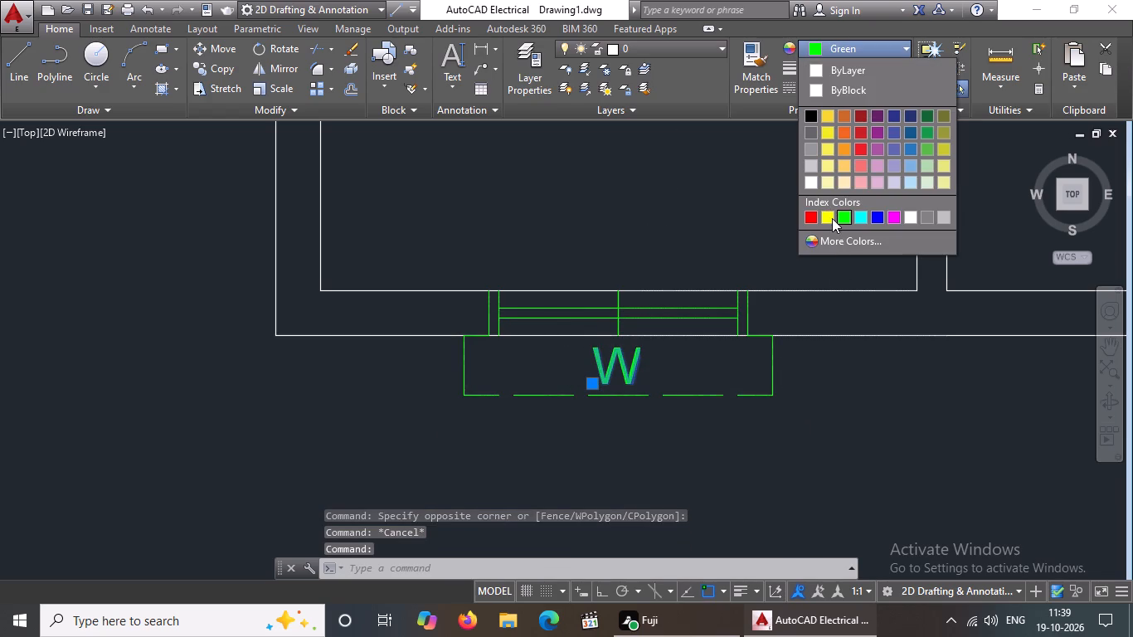
click(830, 216)
key(Escape)
Change the colour of the window lines in the bottom wall of the first plan's DINING room to green.
scroll(863, 385, down, 3)
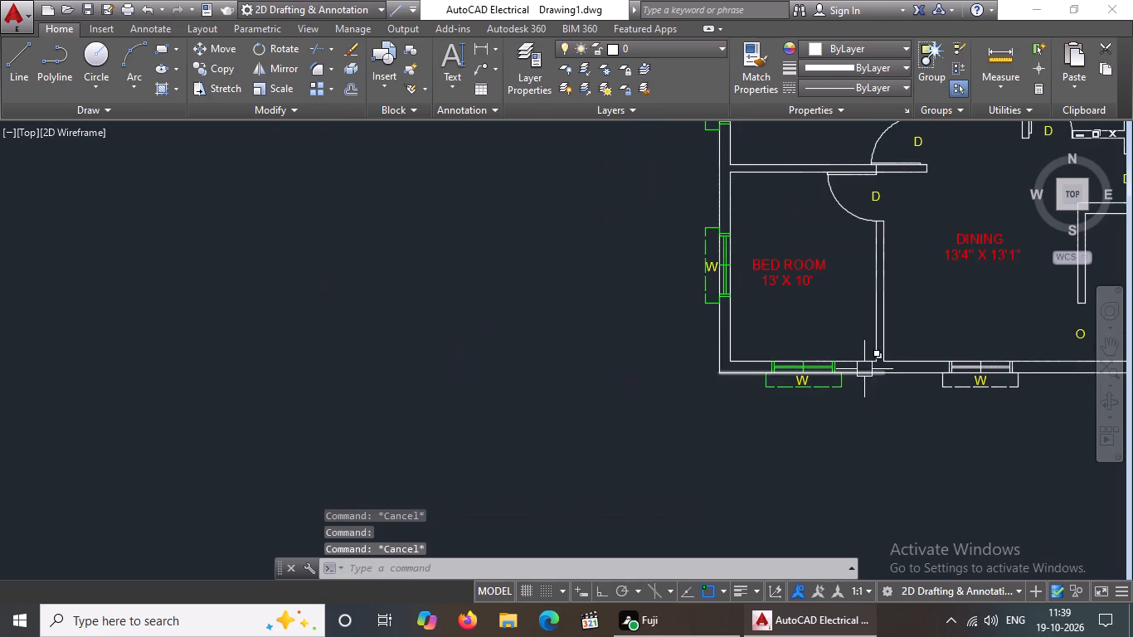
scroll(948, 351, up, 1)
scroll(884, 324, down, 2)
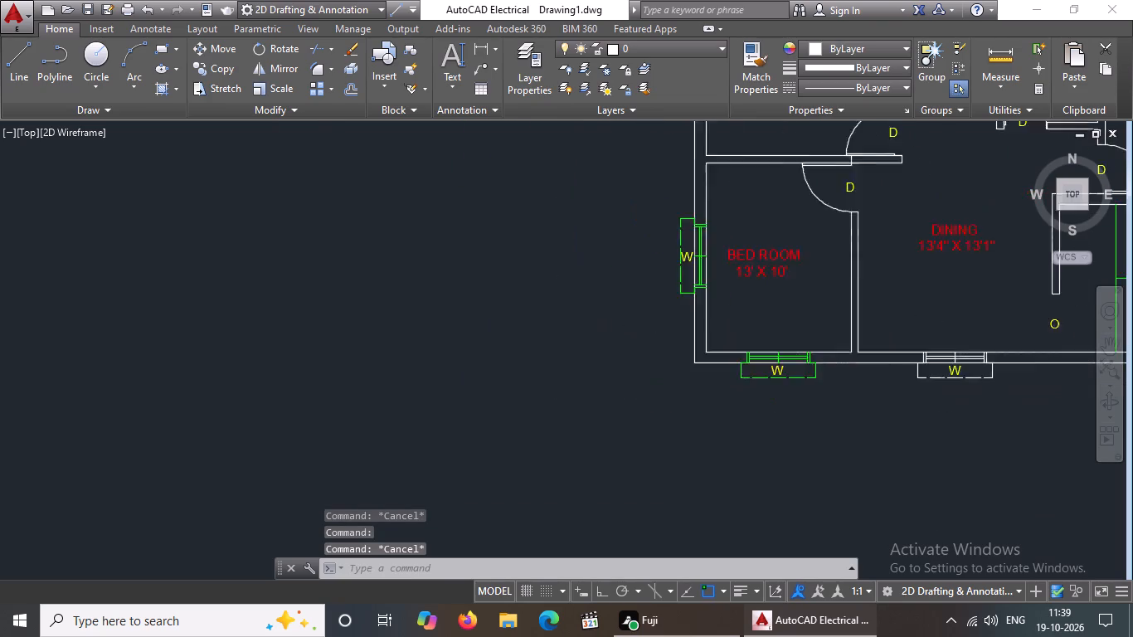
scroll(980, 303, up, 1)
middle_drag(980, 303, 664, 353)
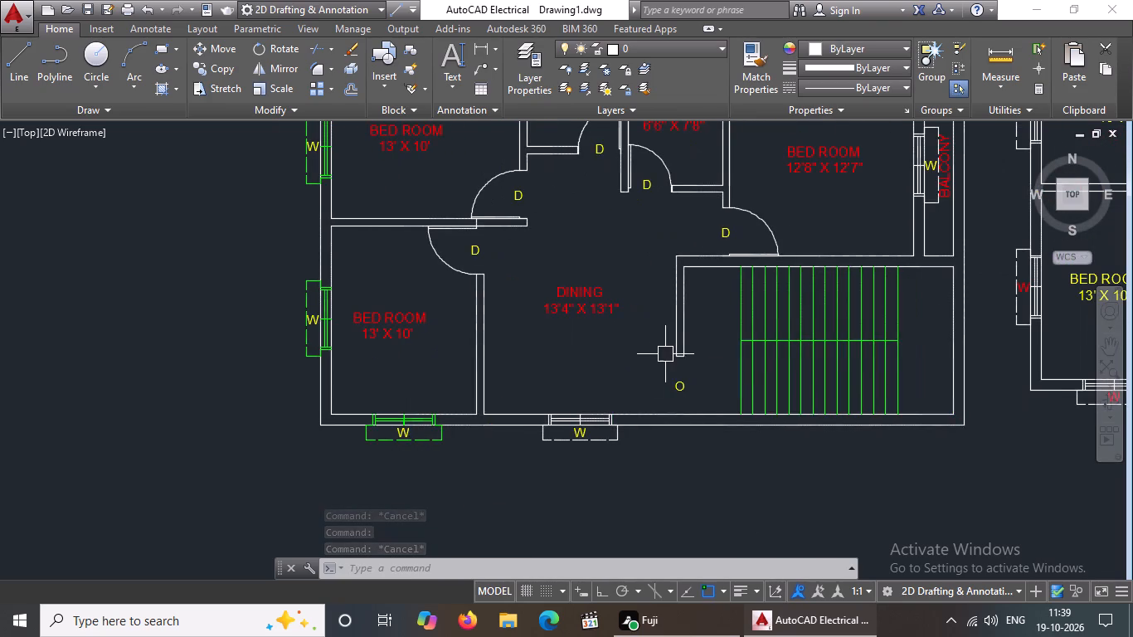
scroll(571, 435, up, 2)
drag(491, 363, 502, 372)
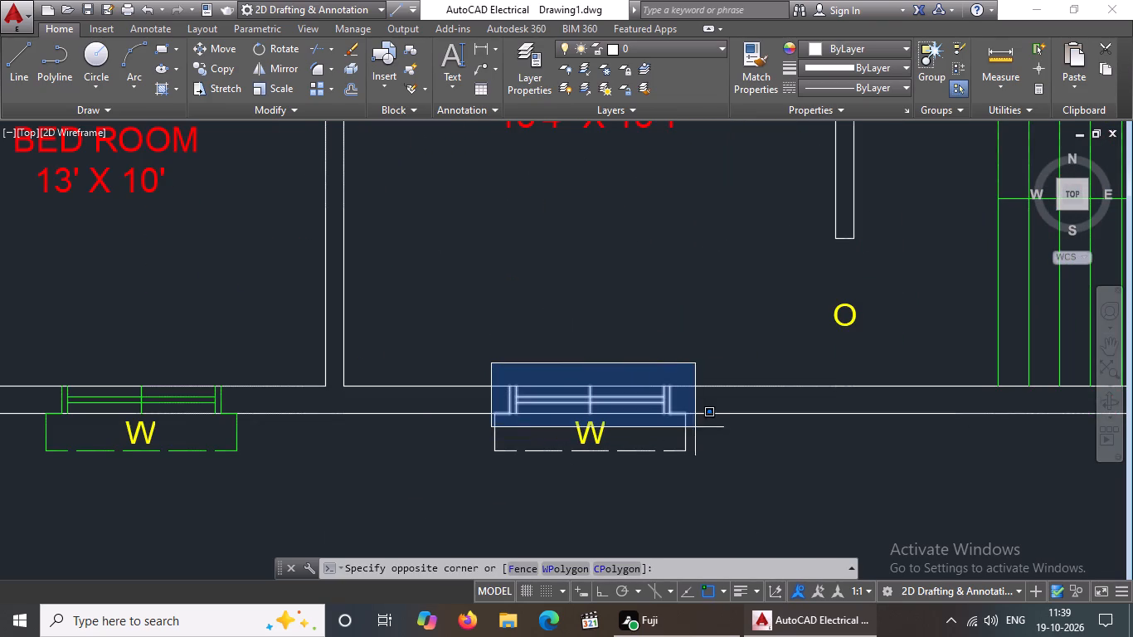
click(662, 417)
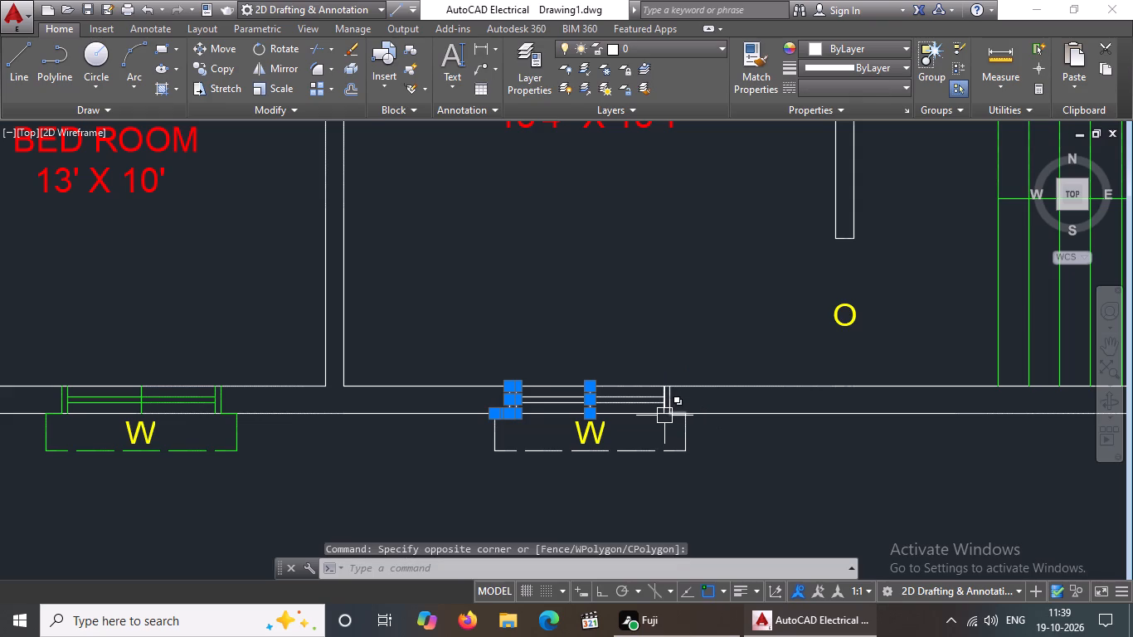
key(Escape)
click(498, 353)
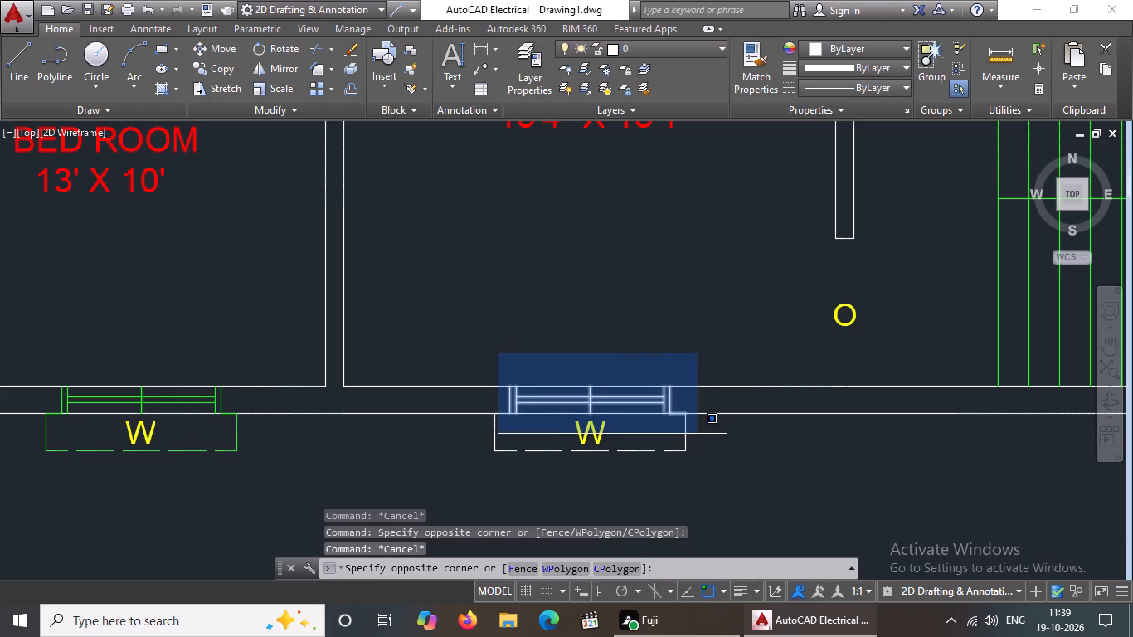
click(693, 425)
drag(815, 45, 818, 60)
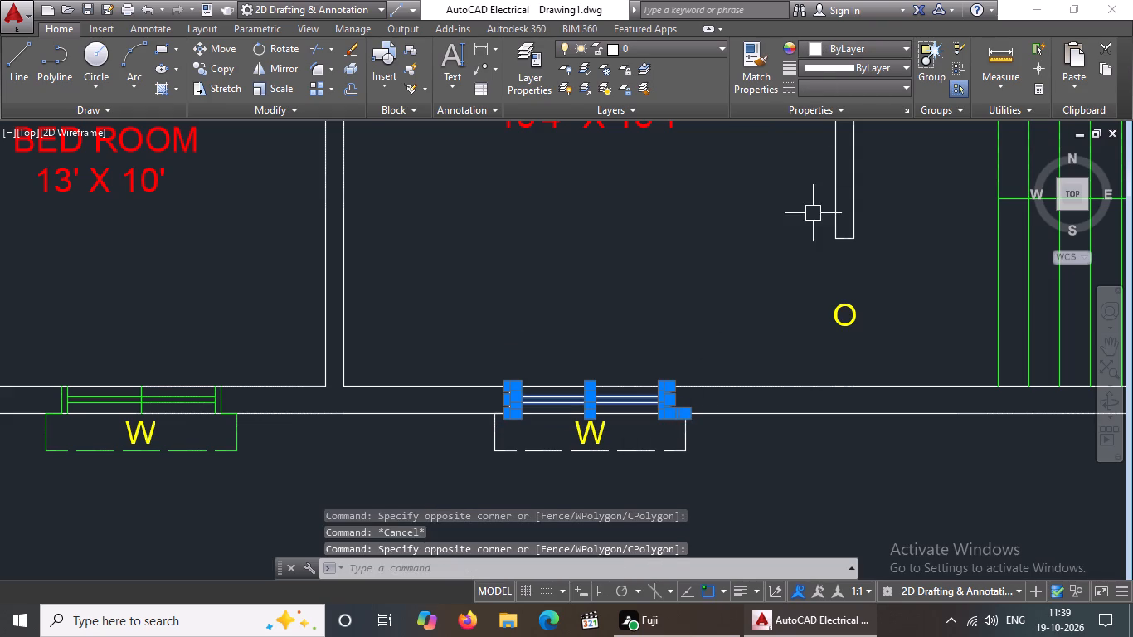
click(821, 37)
click(821, 49)
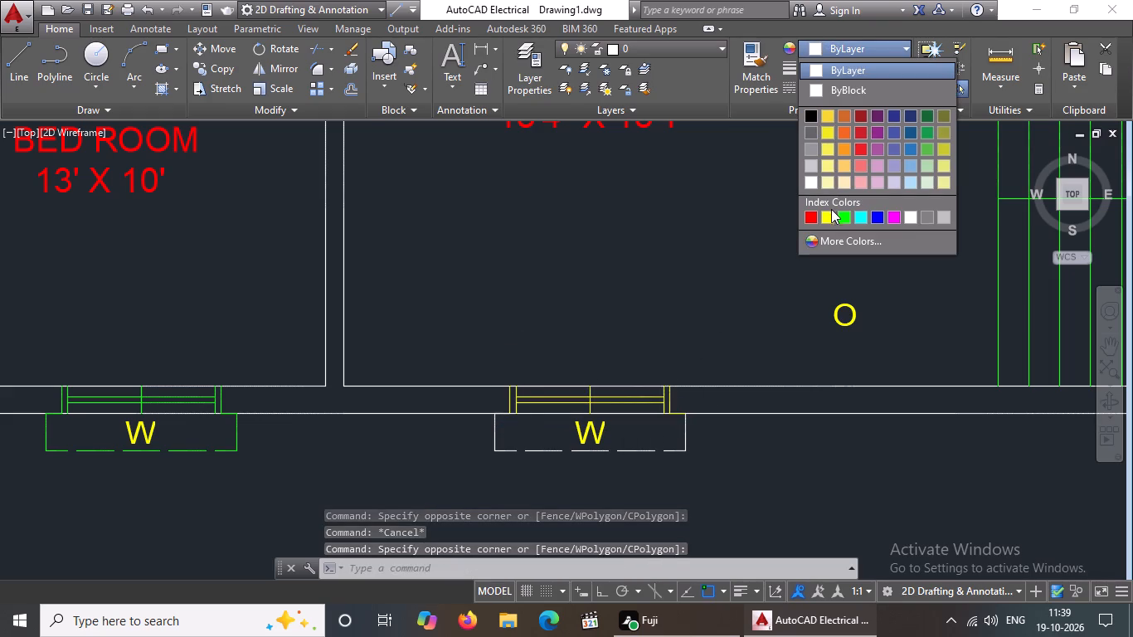
click(845, 222)
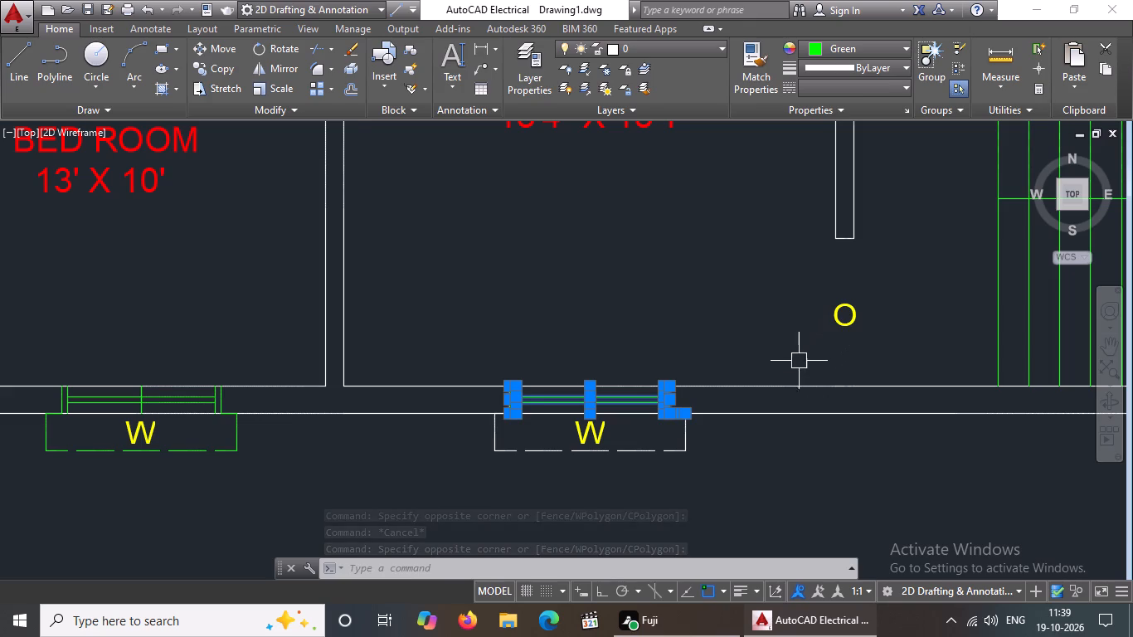
key(Escape)
Change the dashed outline and its W label below the first plan's DINING room window to green.
scroll(620, 451, up, 2)
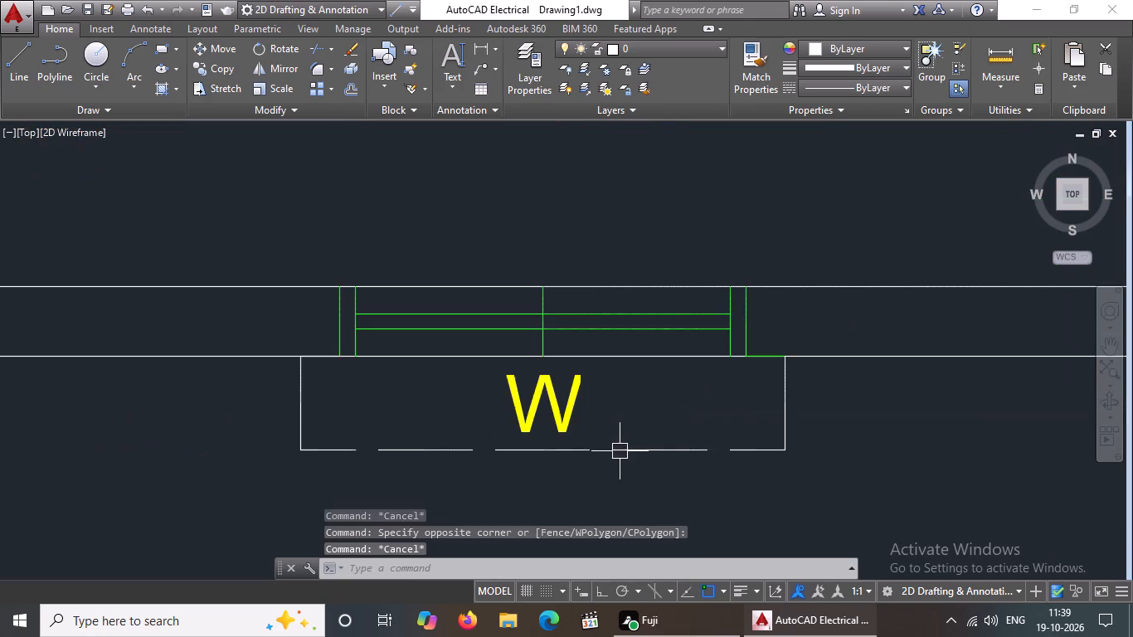
click(258, 337)
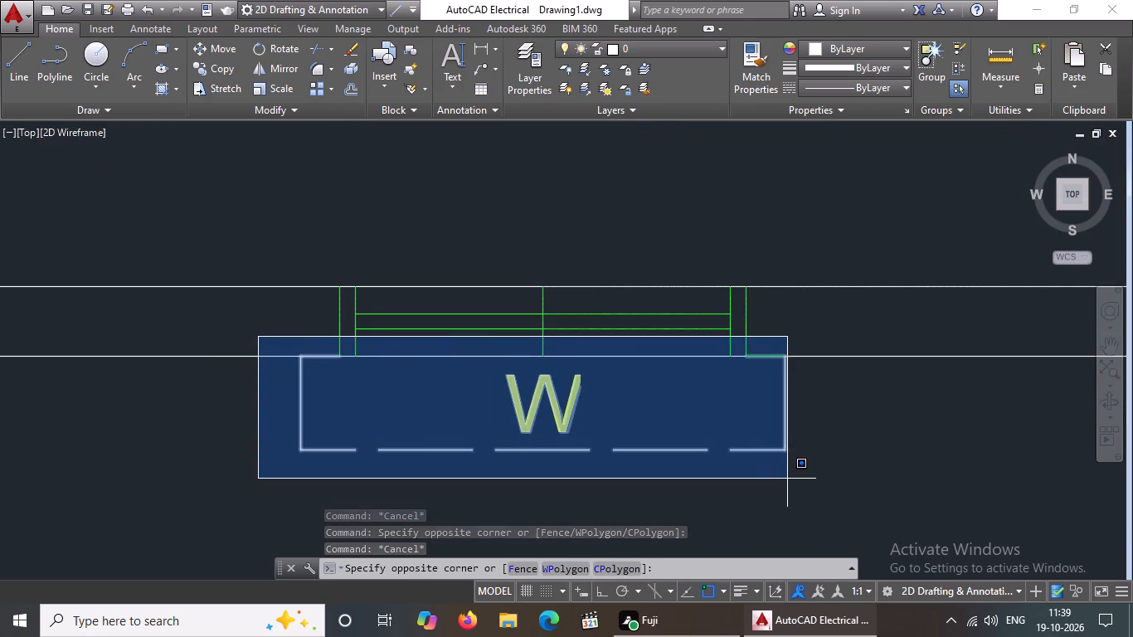
click(819, 484)
click(824, 49)
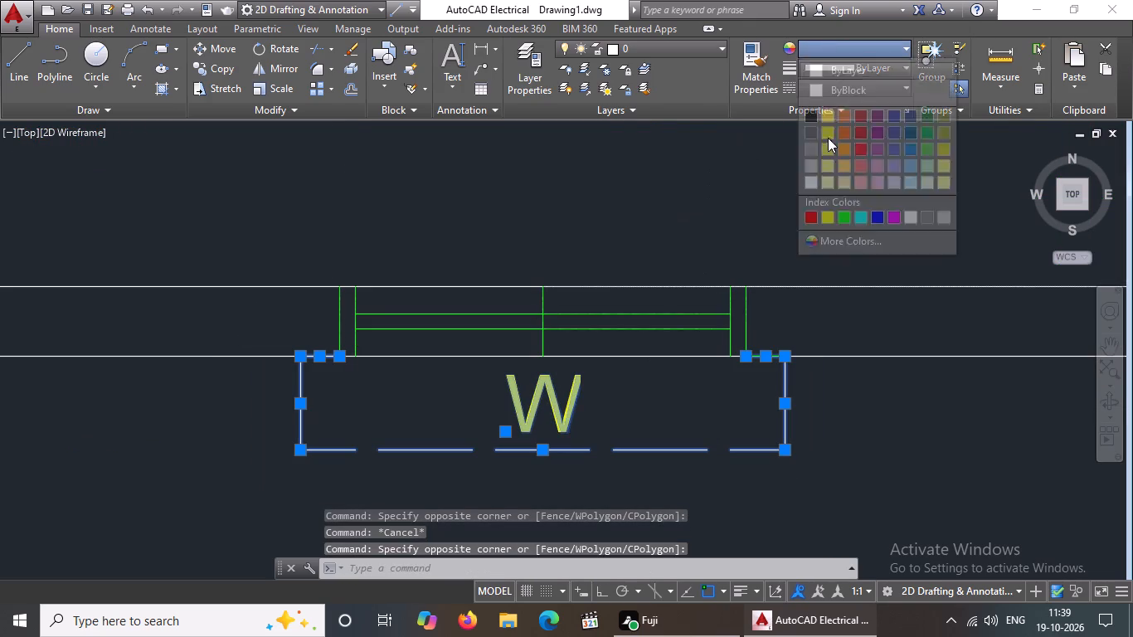
click(849, 211)
key(Escape)
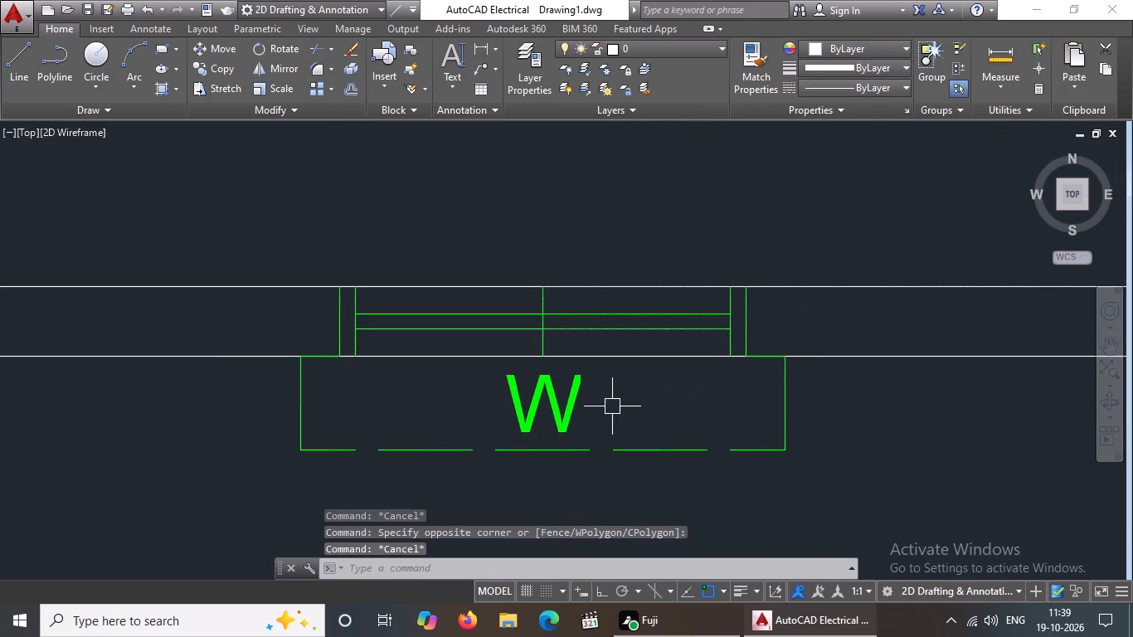
Set the colour of the W label below the first plan's DINING room window to yellow.
click(560, 401)
click(824, 51)
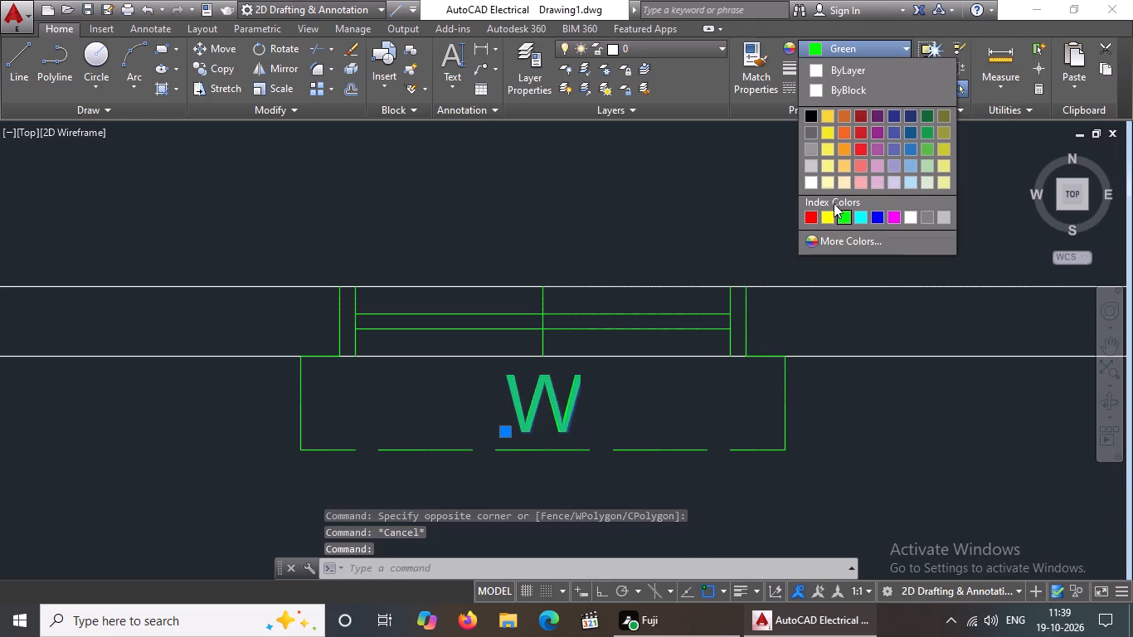
click(831, 221)
scroll(761, 307, down, 3)
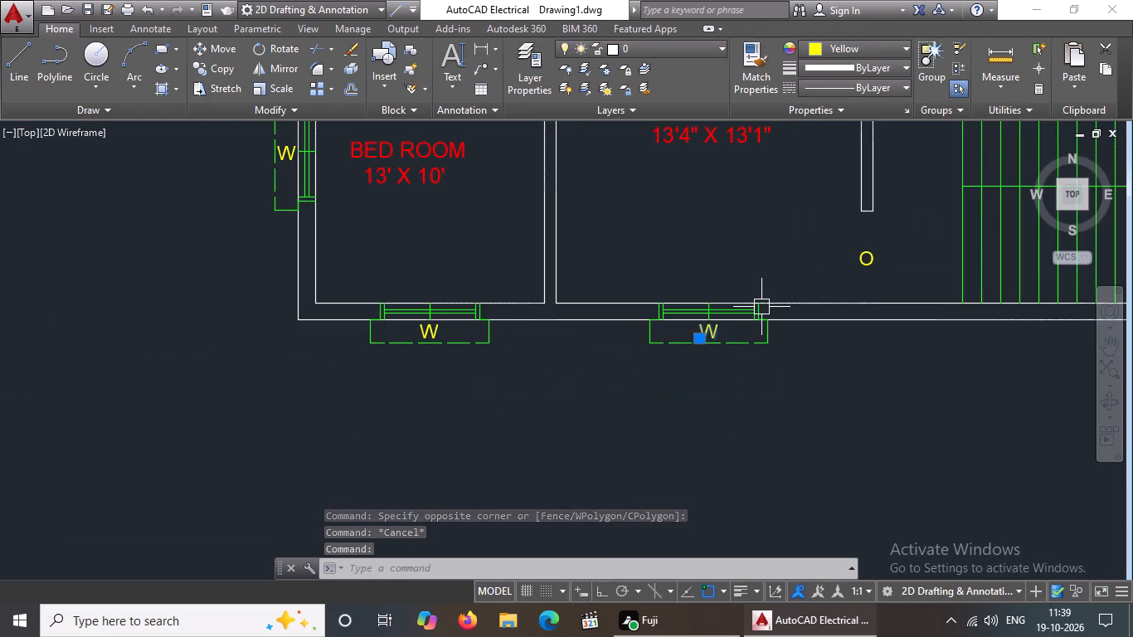
key(Escape)
Change the colour of the window lines between the first plan's BED ROOM 12'8" X 12'7" and the BALCONY to green.
scroll(762, 303, down, 2)
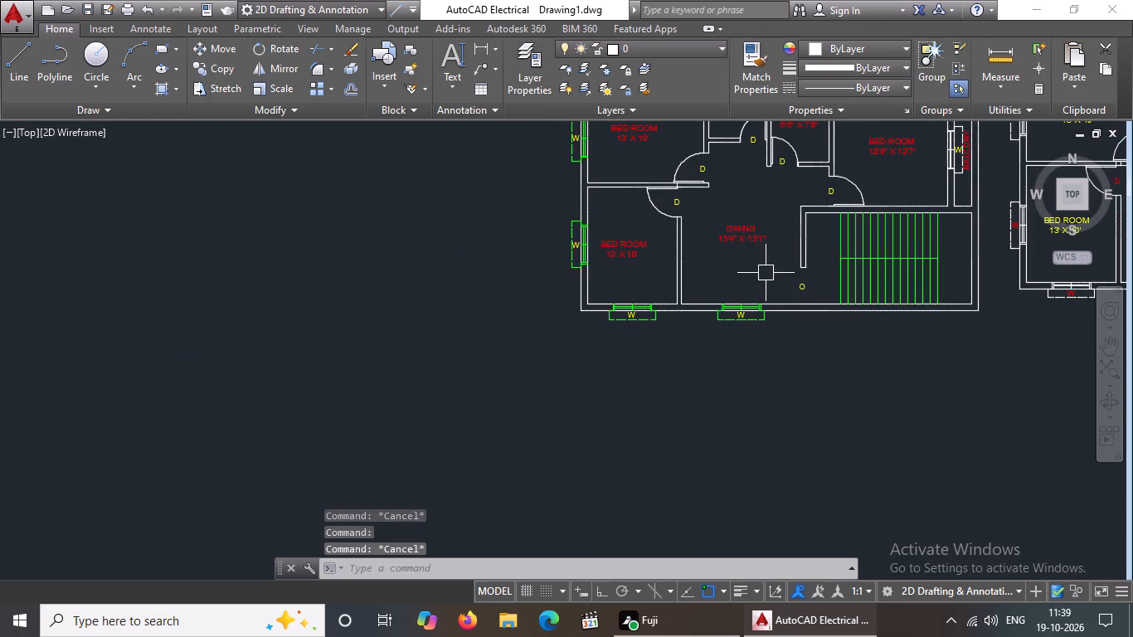
scroll(780, 265, down, 1)
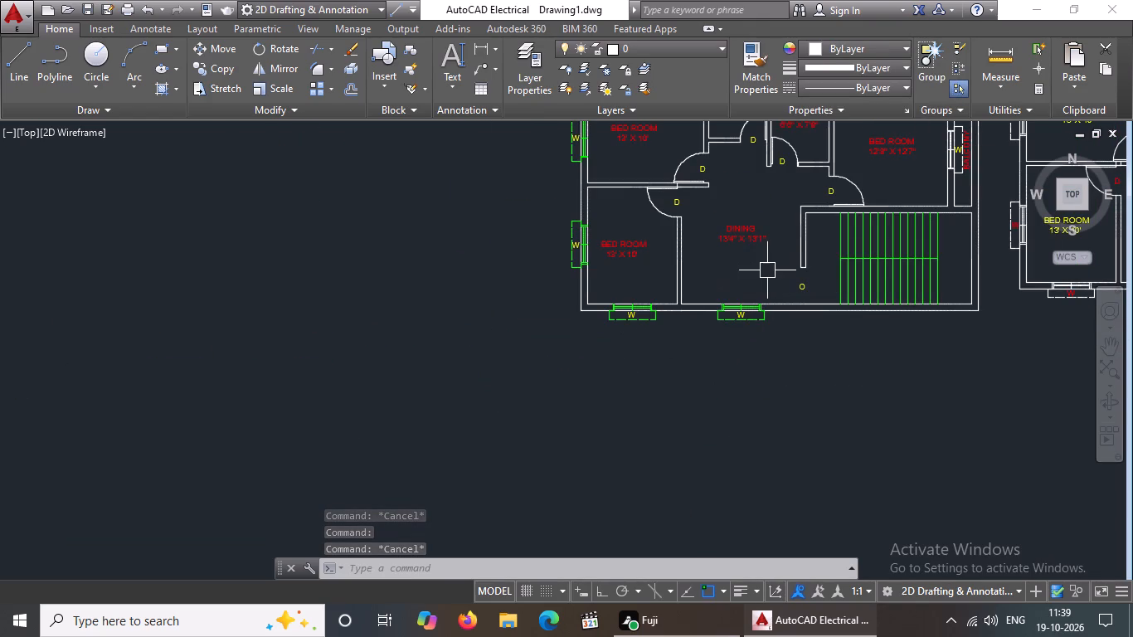
middle_drag(823, 258, 750, 362)
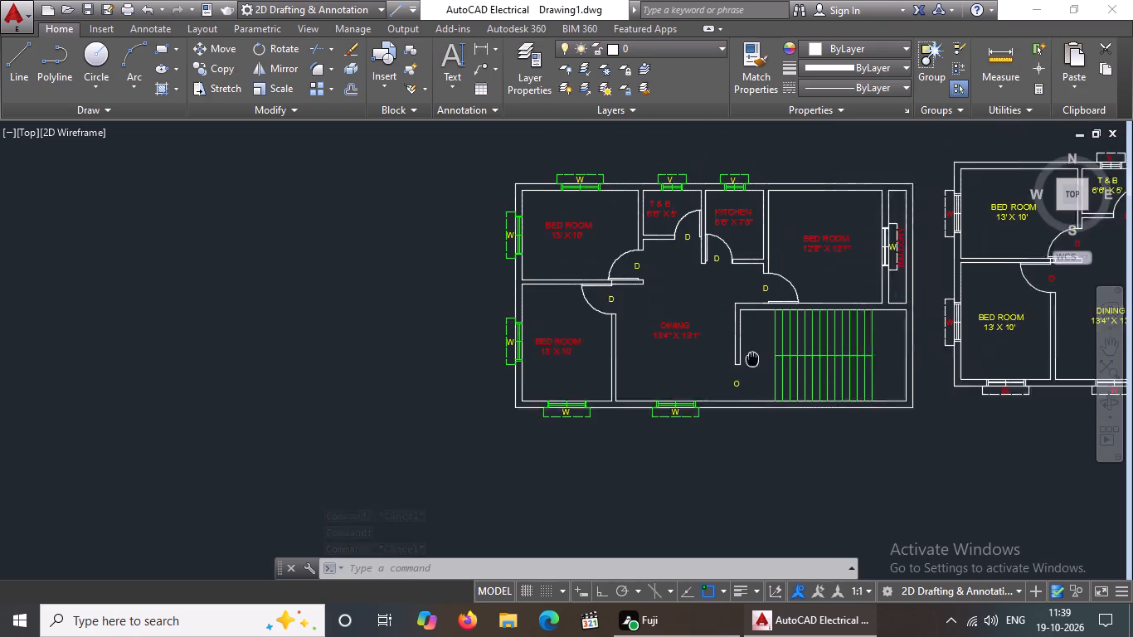
middle_drag(750, 362, 744, 365)
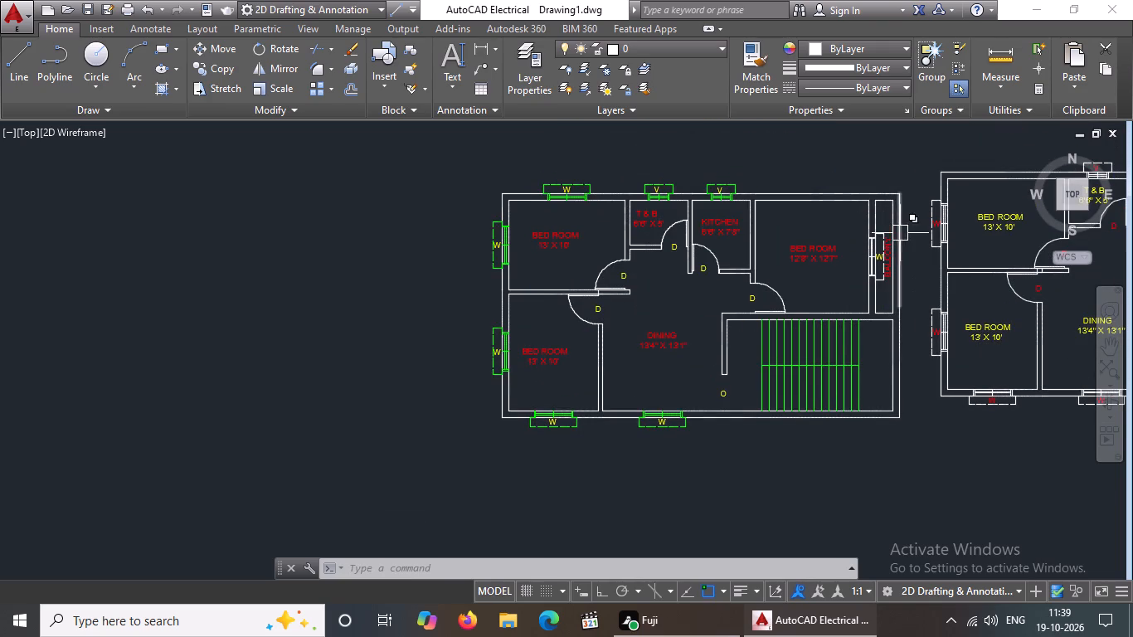
scroll(909, 242, up, 5)
scroll(717, 253, down, 3)
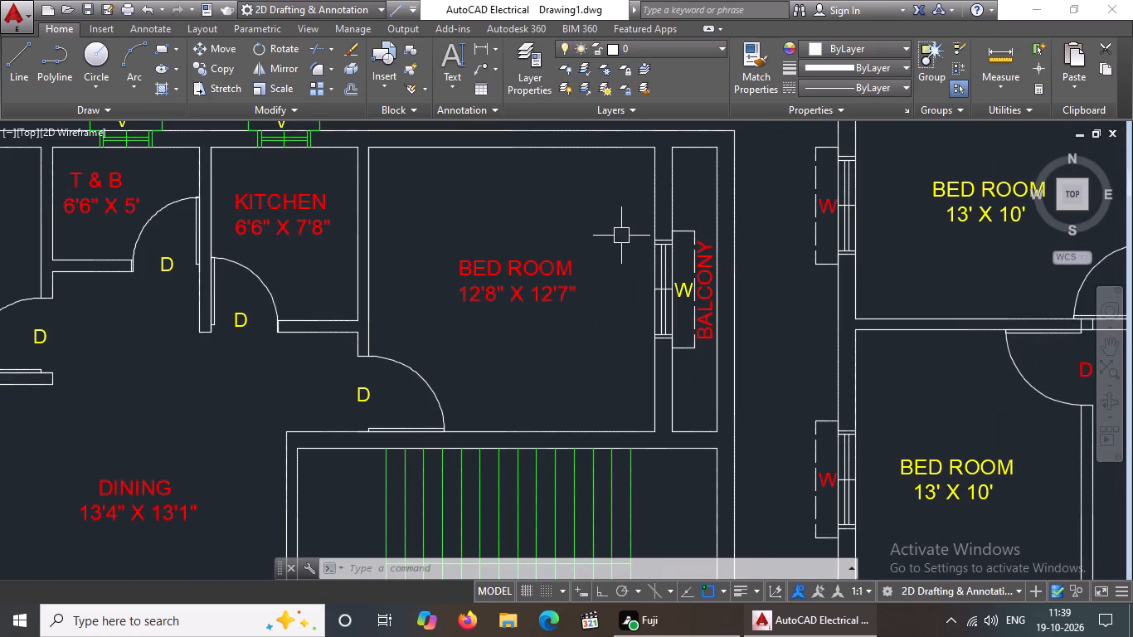
click(614, 223)
scroll(664, 260, up, 3)
scroll(677, 288, down, 5)
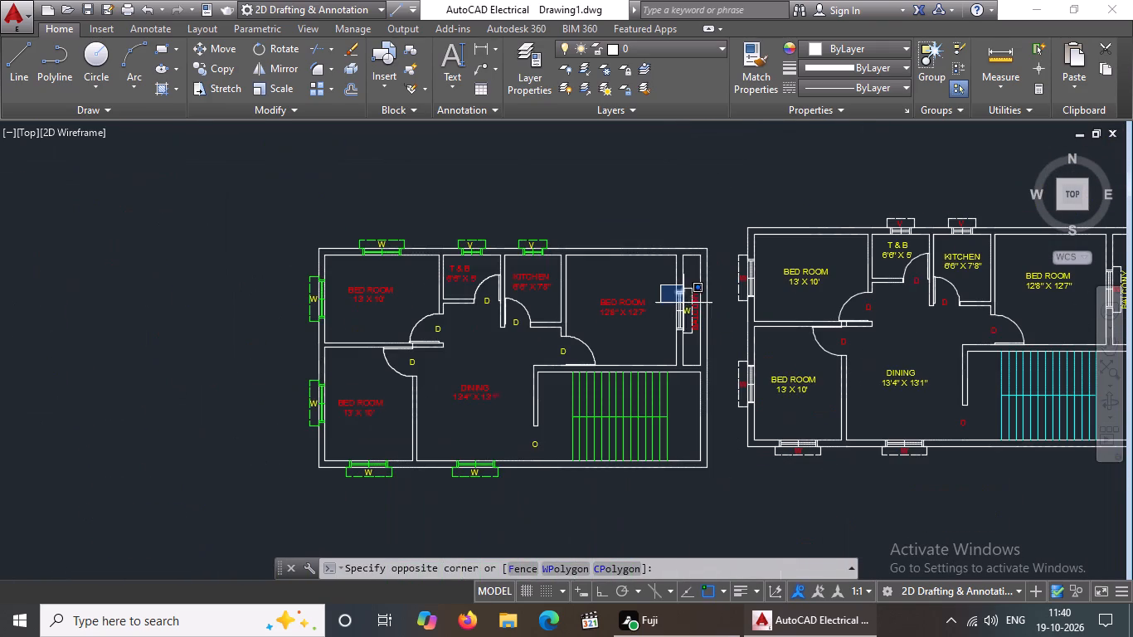
scroll(688, 335, up, 4)
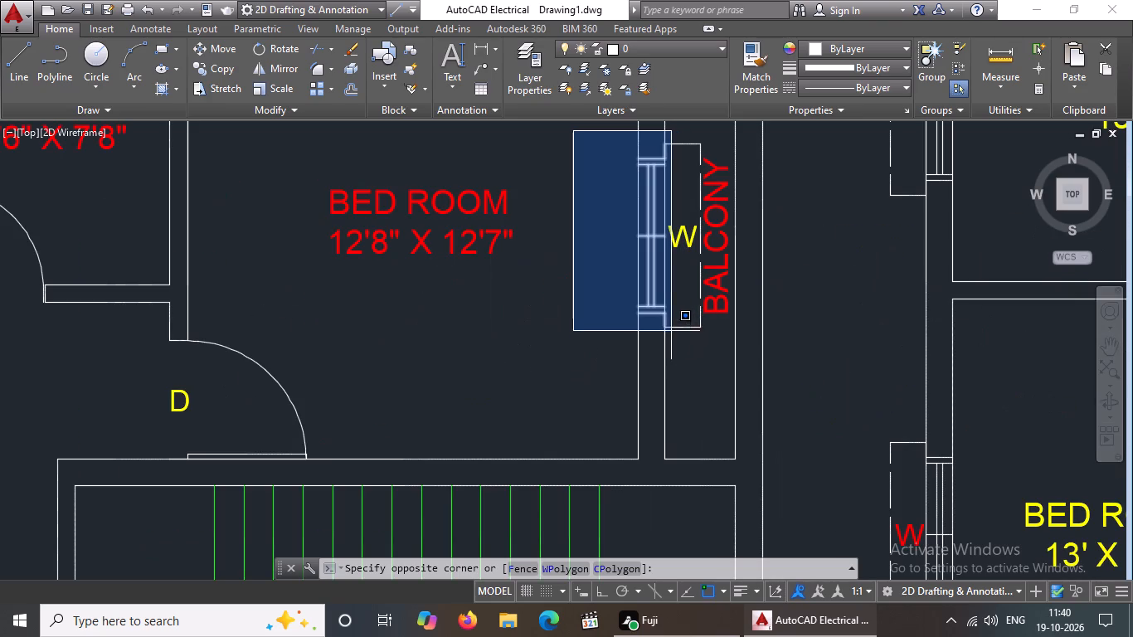
click(676, 317)
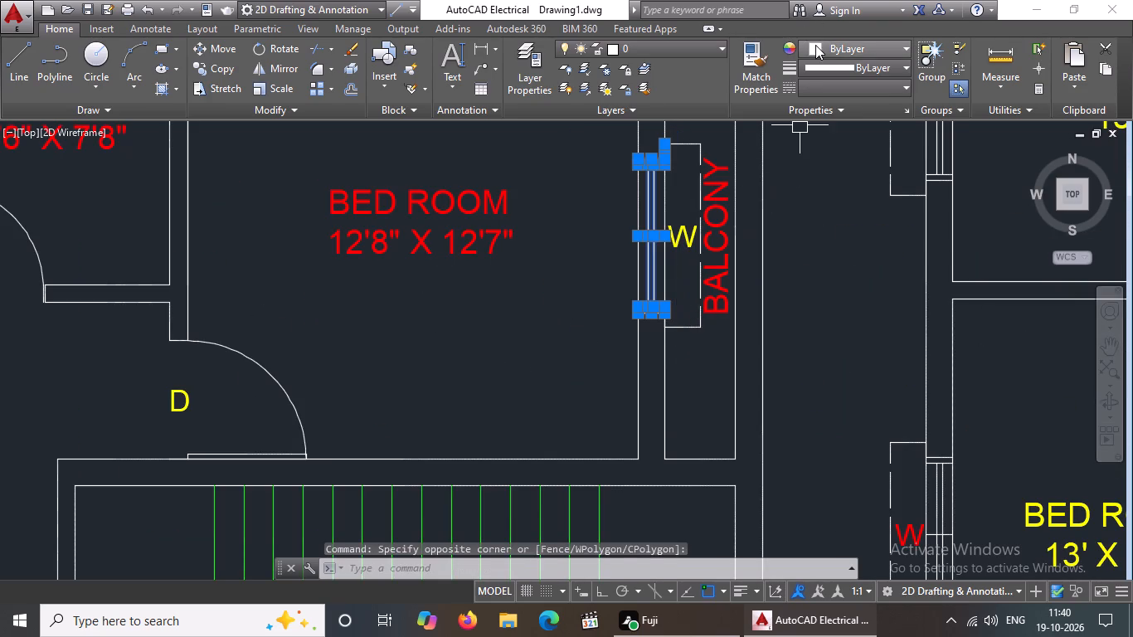
click(815, 45)
click(847, 221)
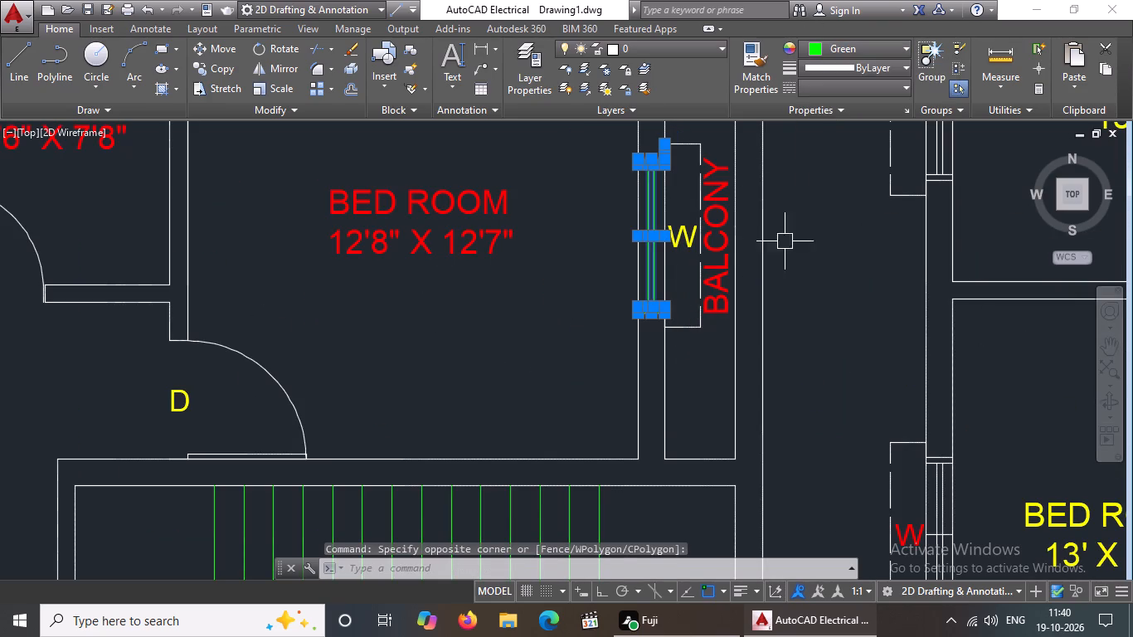
key(Escape)
Change the dashed outline and its W label beside the first plan's BALCONY window to green.
scroll(661, 144, down, 1)
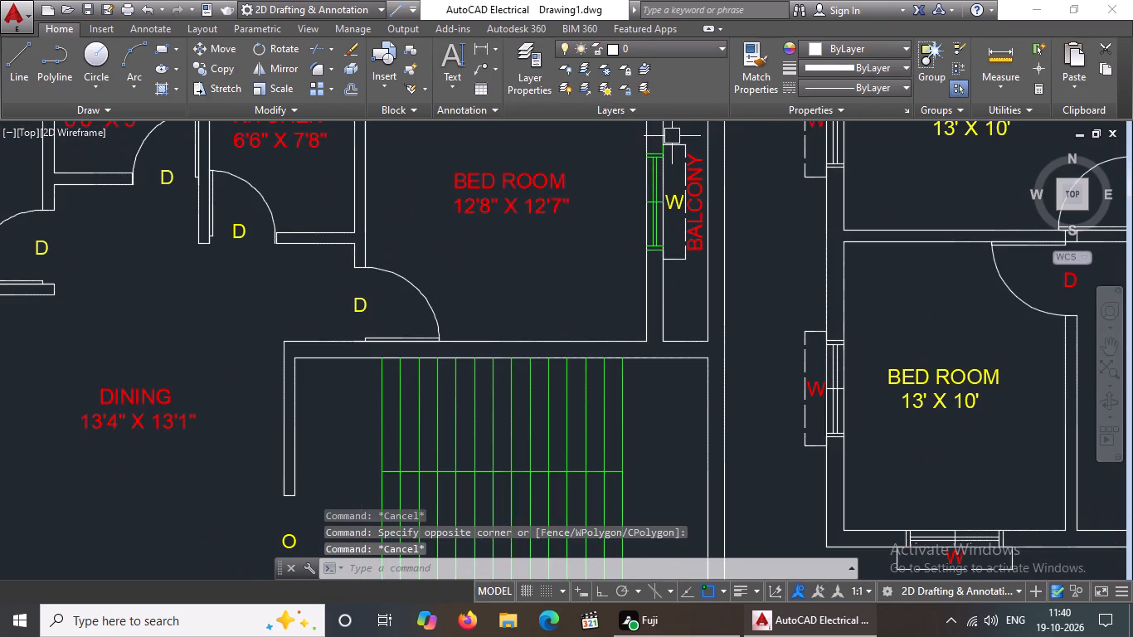
middle_drag(657, 216, 644, 268)
scroll(654, 199, up, 2)
click(617, 177)
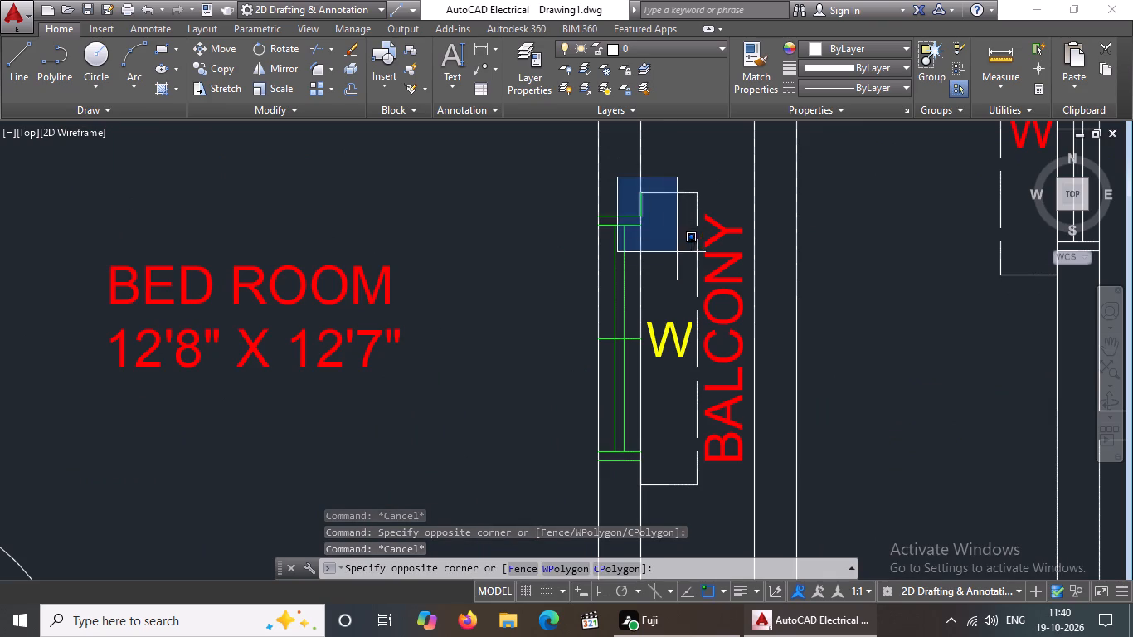
scroll(703, 324, down, 3)
scroll(698, 367, up, 4)
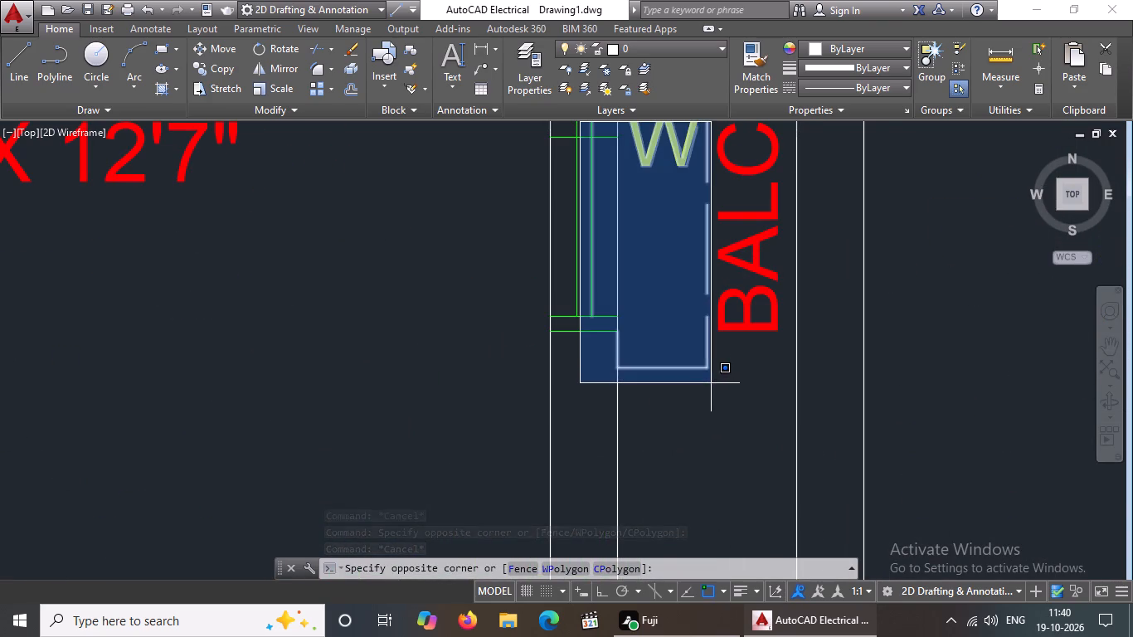
click(712, 383)
drag(868, 41, 868, 52)
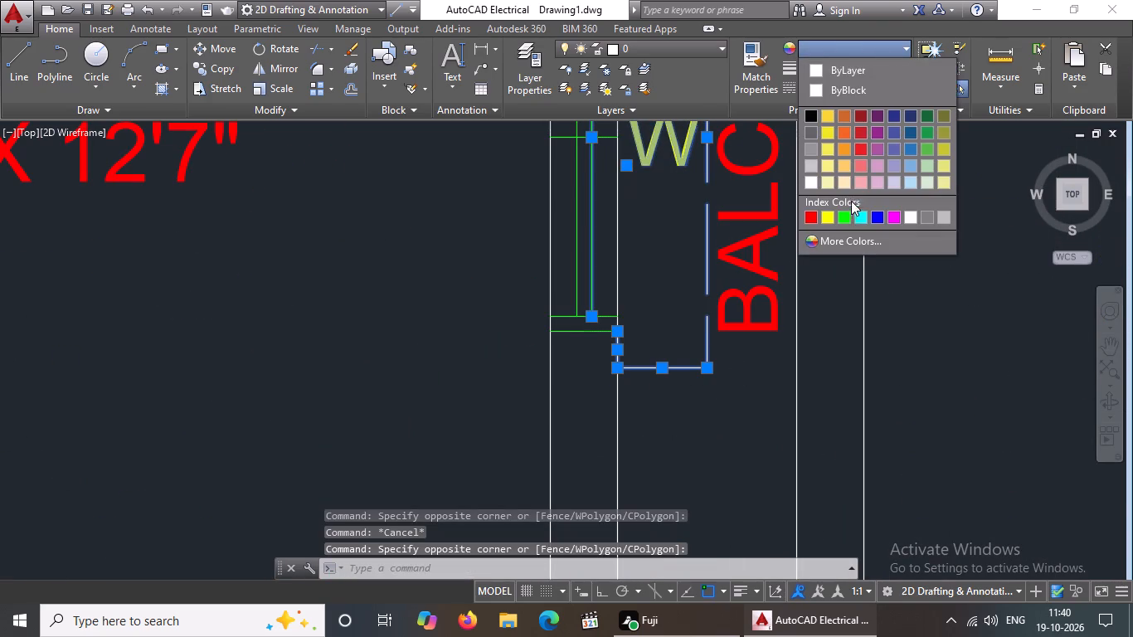
click(844, 212)
scroll(663, 281, down, 3)
key(Escape)
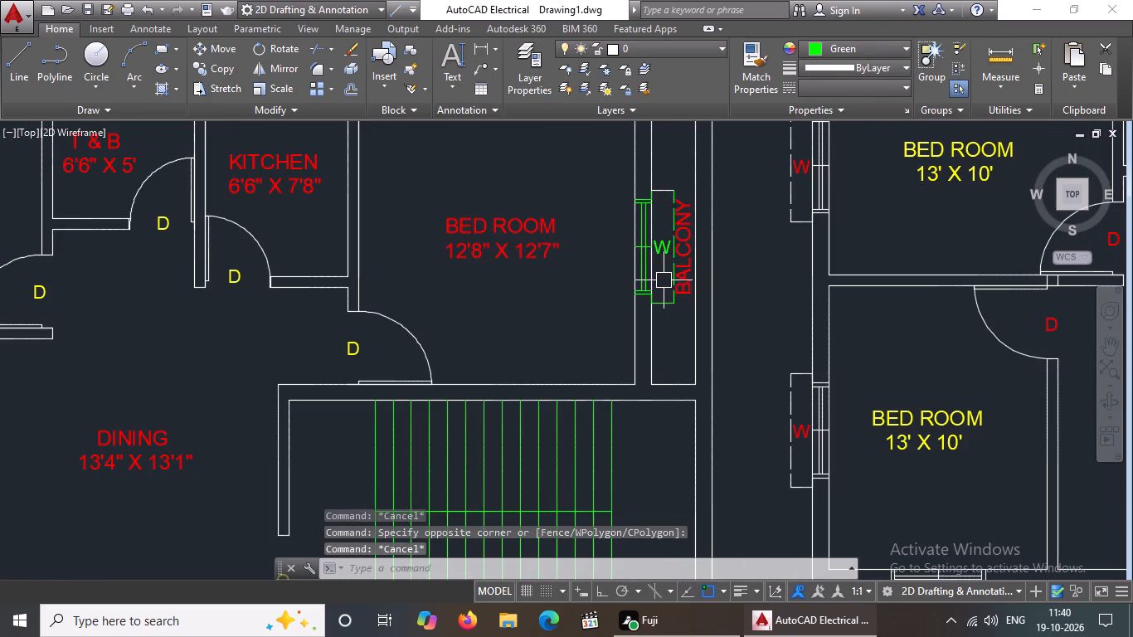
Set the colour of the W label beside the first plan's BALCONY window to yellow.
scroll(669, 262, up, 3)
click(649, 223)
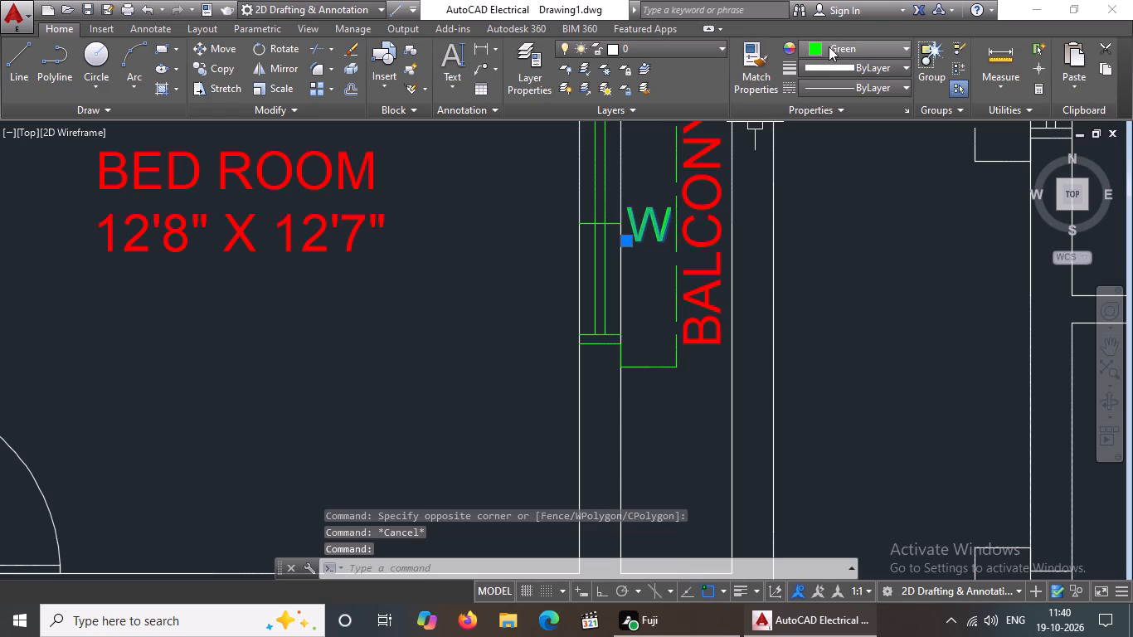
click(829, 46)
drag(824, 216, 821, 226)
scroll(722, 320, down, 3)
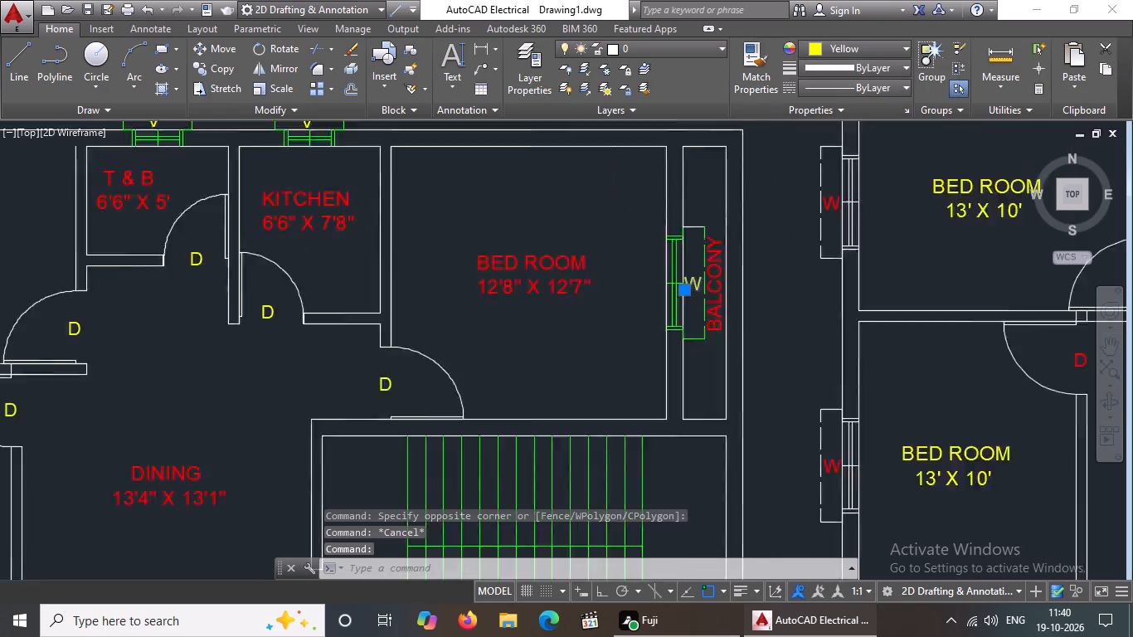
scroll(722, 320, down, 1)
key(Escape)
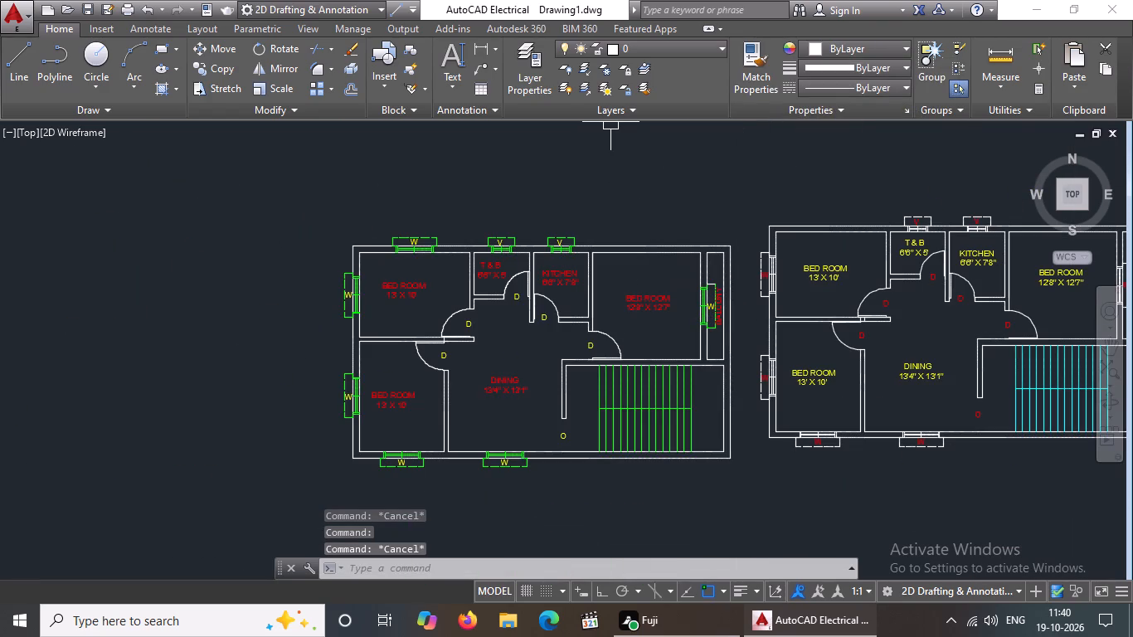
Set the colour property of the door block at the first plan's lower BED ROOM 13' X 10' to yellow, after trying red.
scroll(412, 348, up, 2)
click(426, 348)
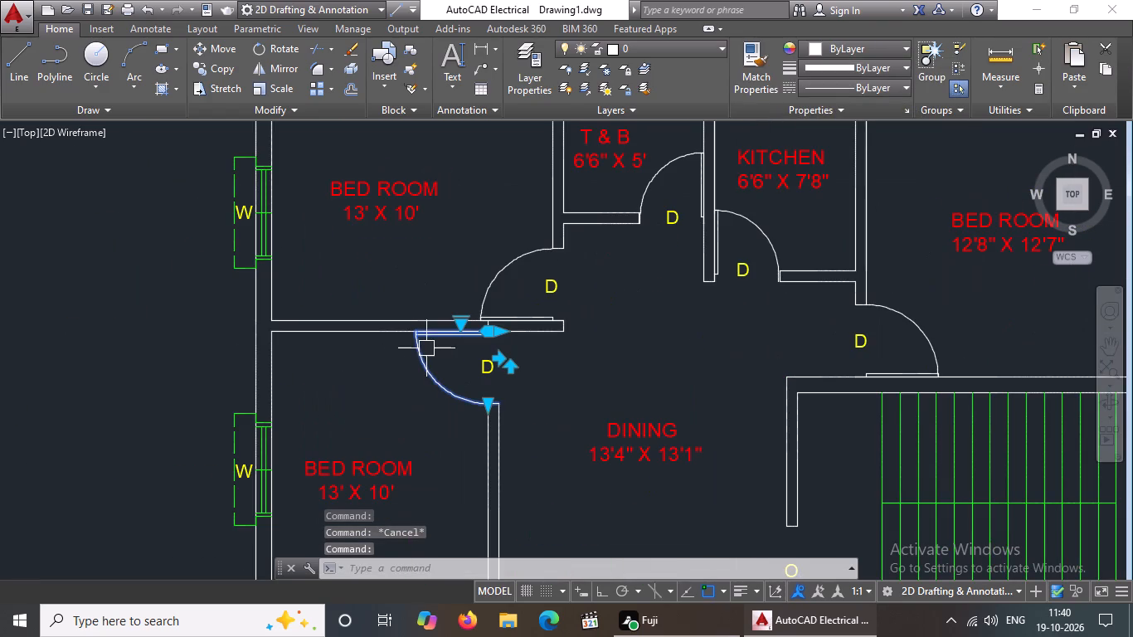
right_drag(471, 284, 468, 294)
click(522, 567)
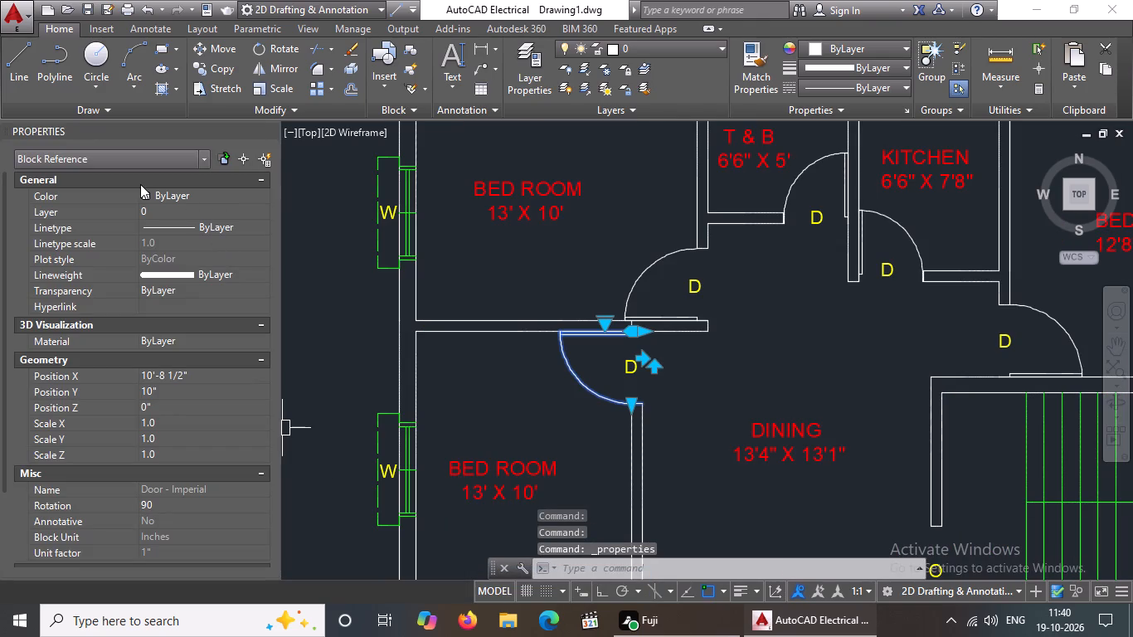
click(141, 195)
click(144, 189)
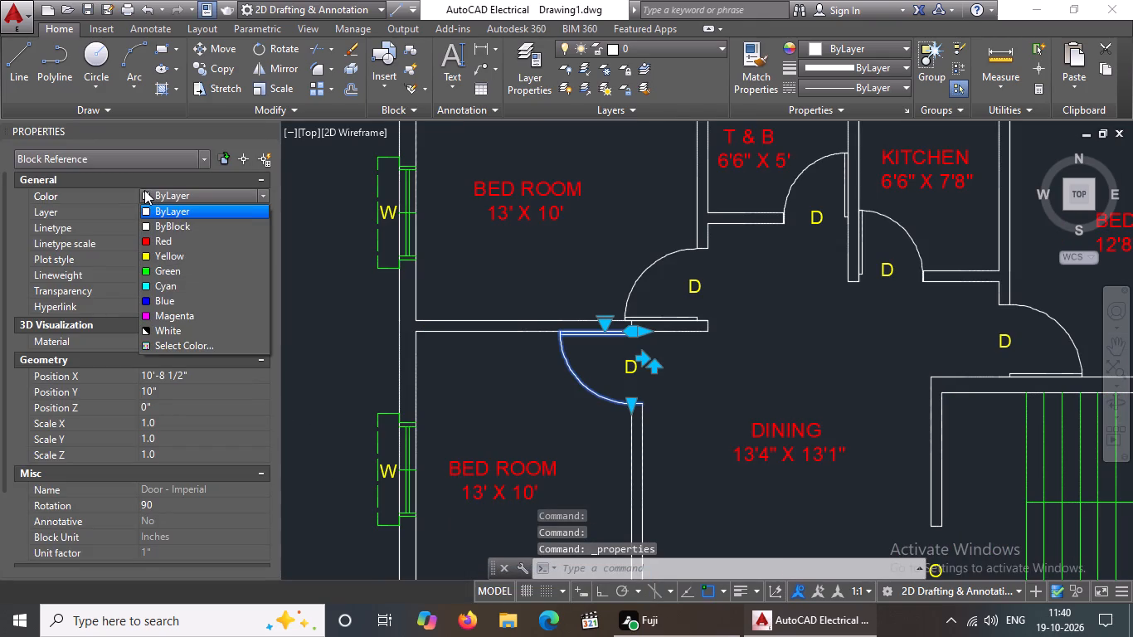
click(161, 248)
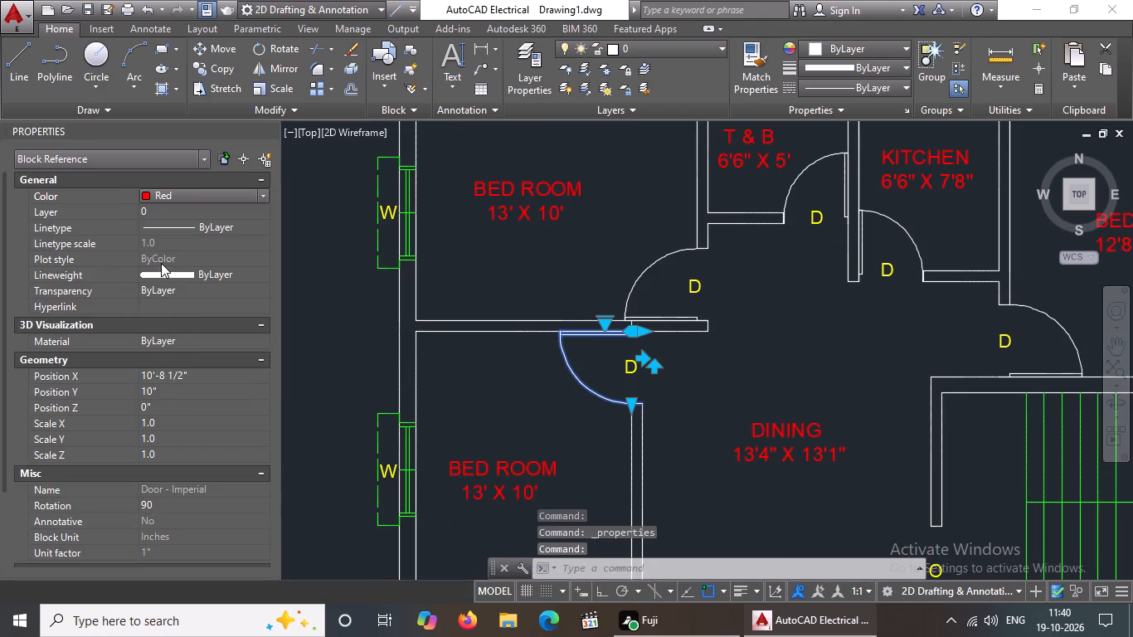
click(210, 195)
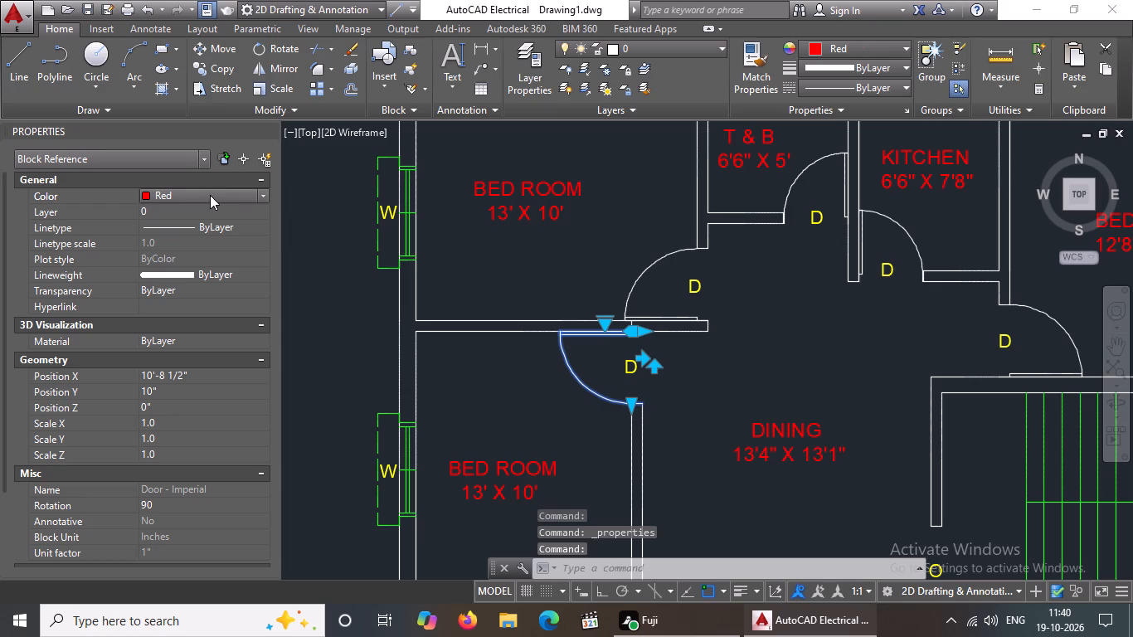
click(181, 254)
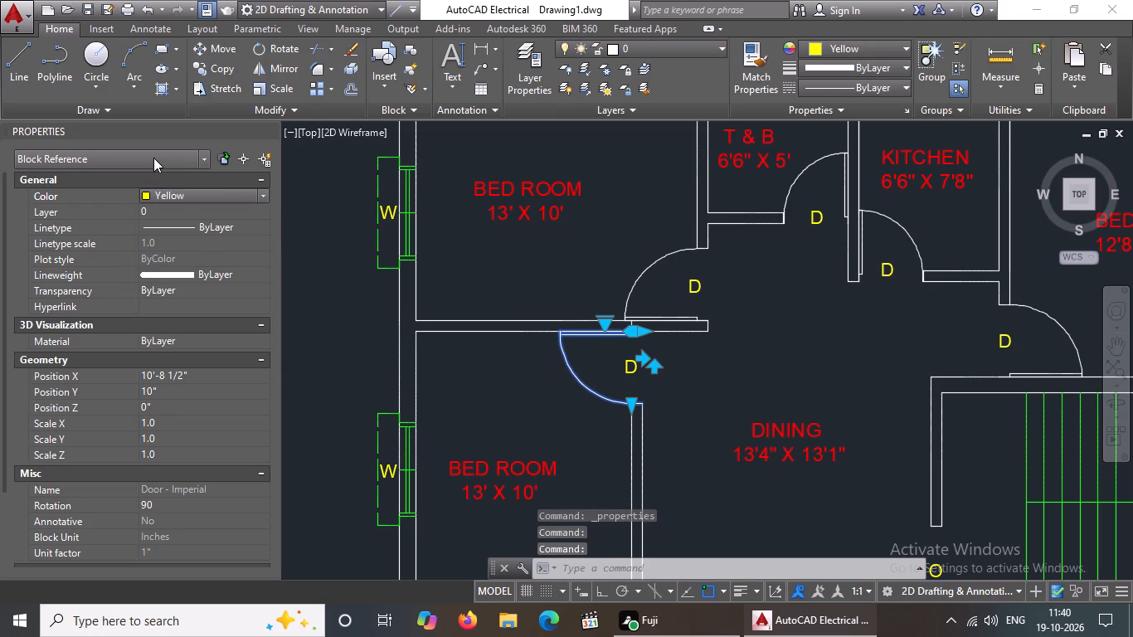
click(198, 155)
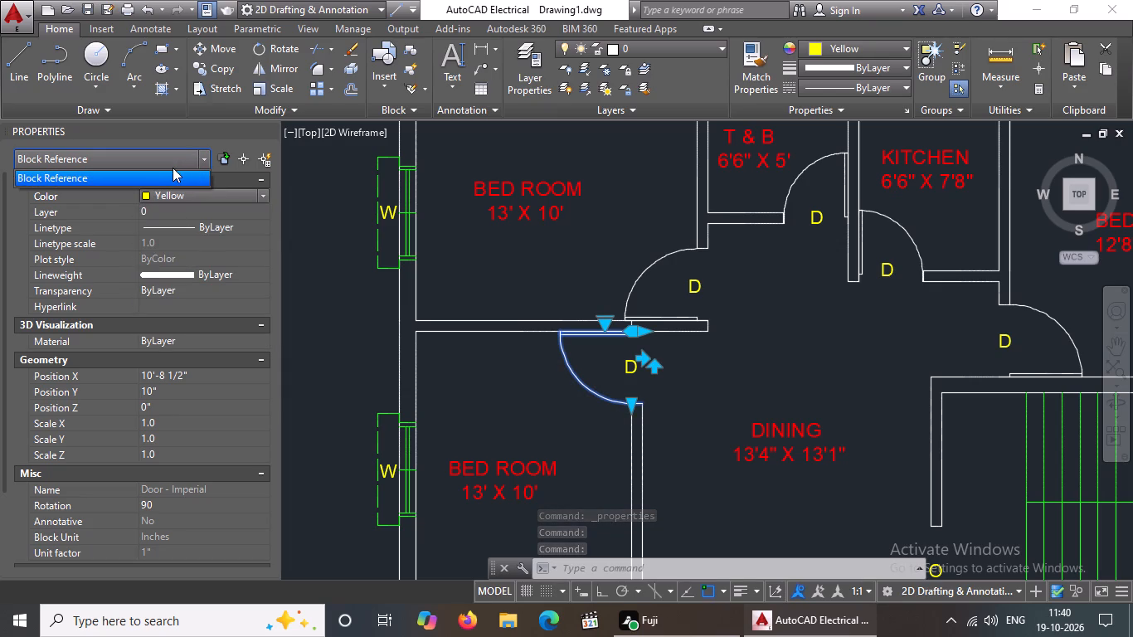
click(160, 182)
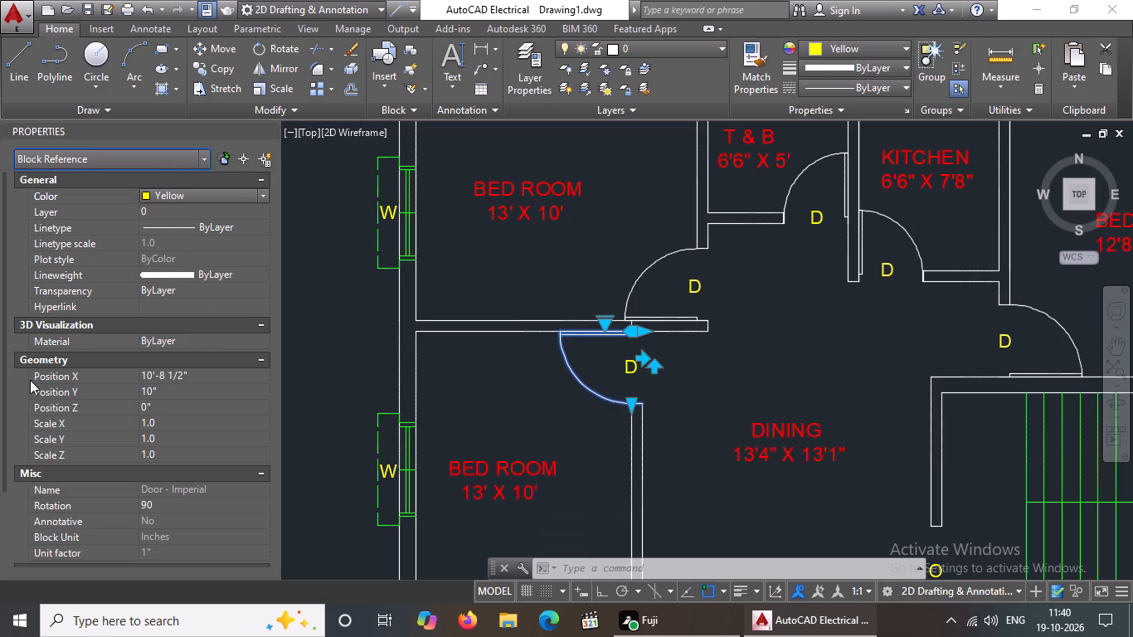
key(Return)
key(Return)
click(210, 260)
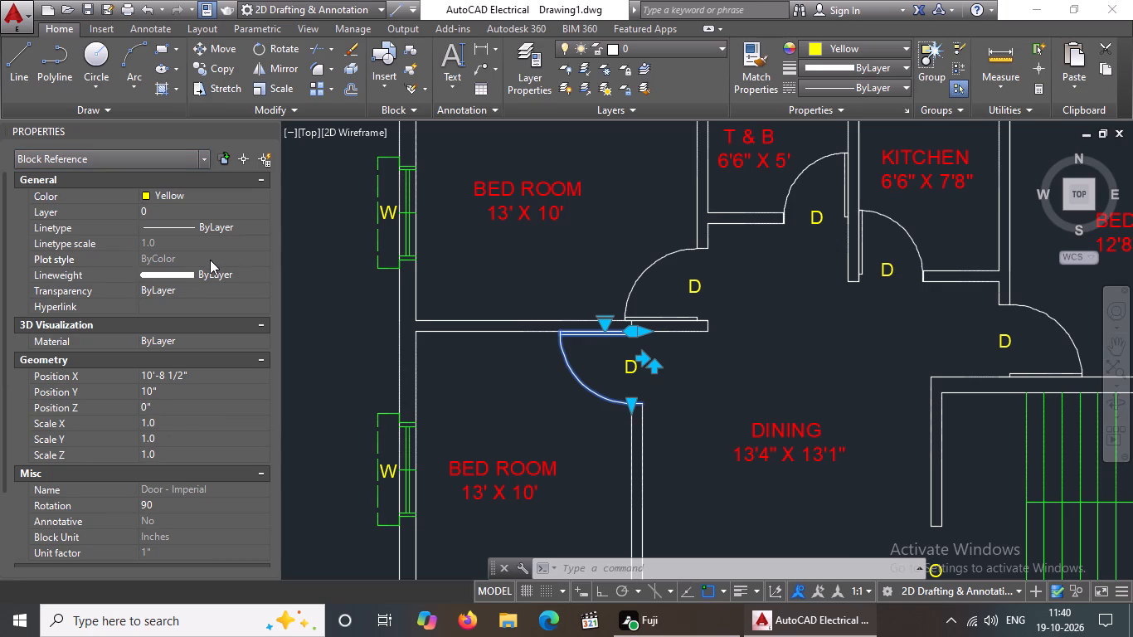
click(210, 260)
click(214, 275)
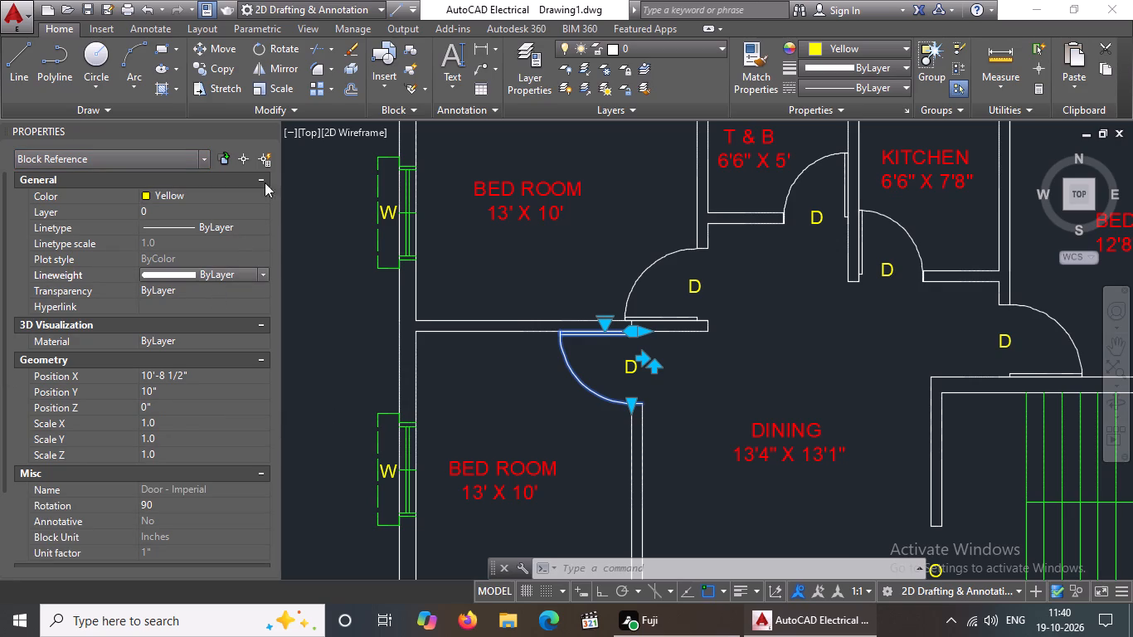
click(265, 129)
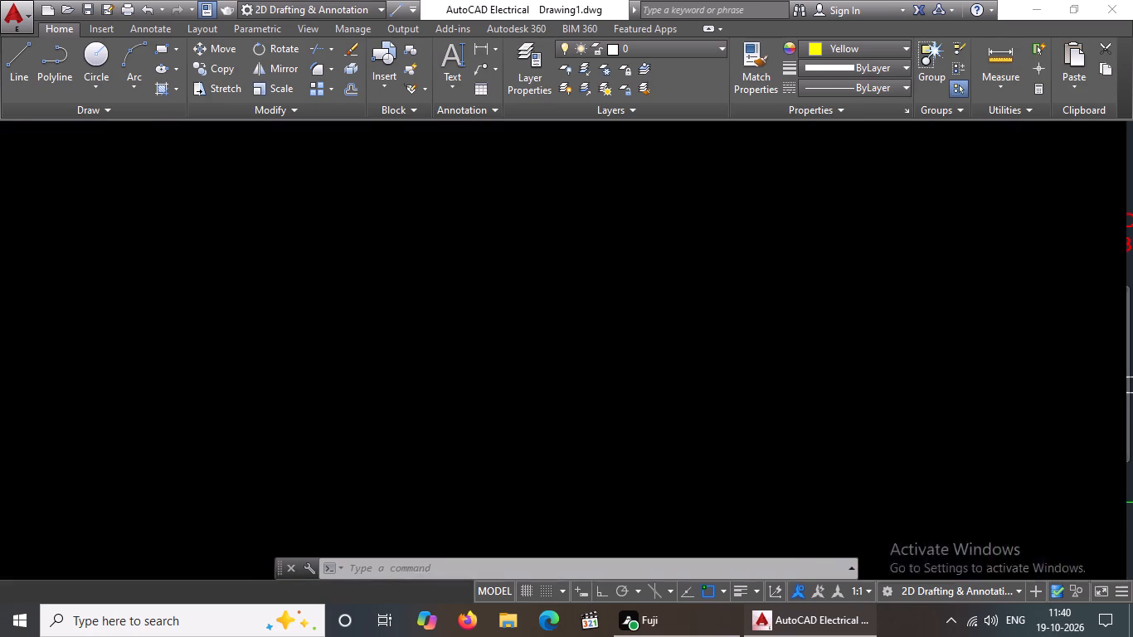
key(Escape)
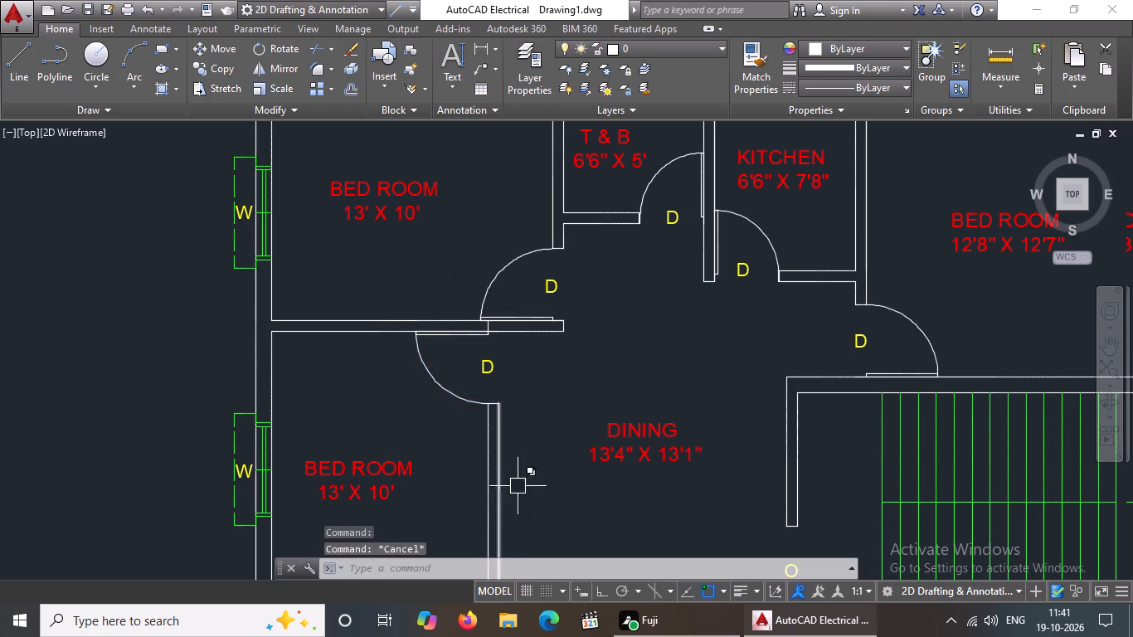
Change the inner top wall line of the first plan's upper BED ROOM 13' X 10' to cyan.
scroll(552, 430, down, 5)
scroll(543, 478, up, 3)
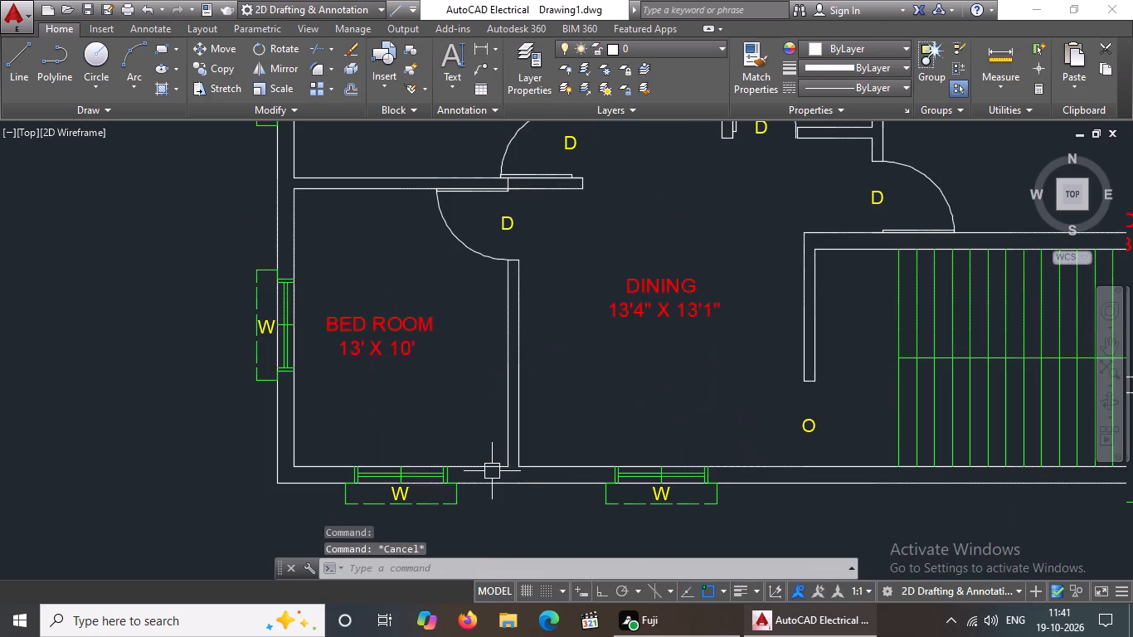
middle_drag(656, 423, 655, 423)
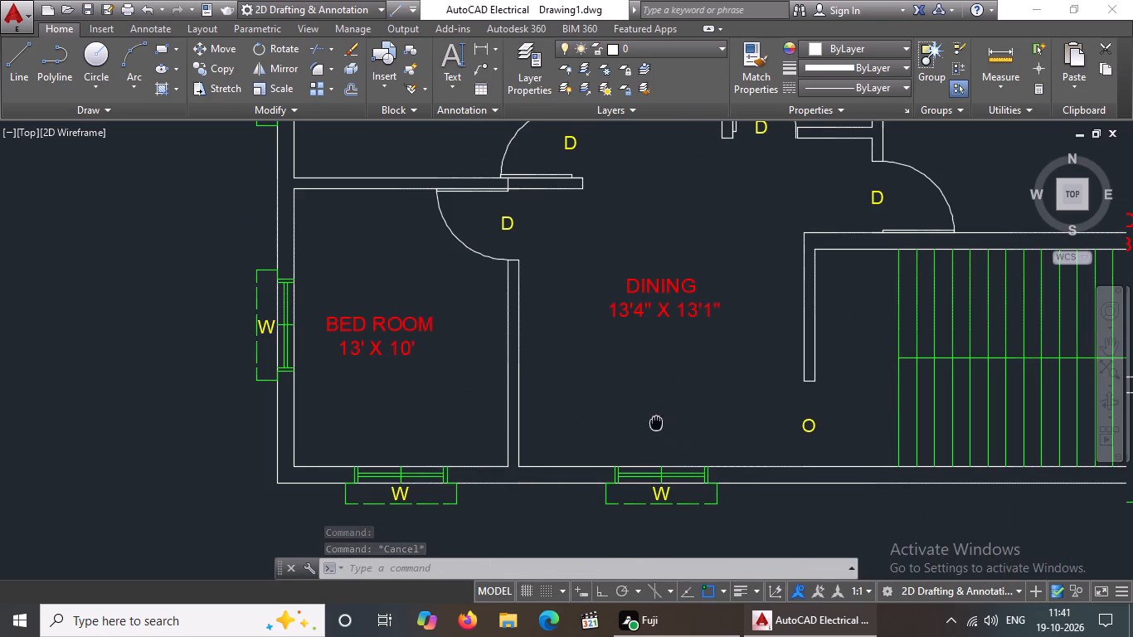
middle_drag(655, 423, 486, 456)
scroll(484, 456, up, 1)
scroll(483, 454, down, 1)
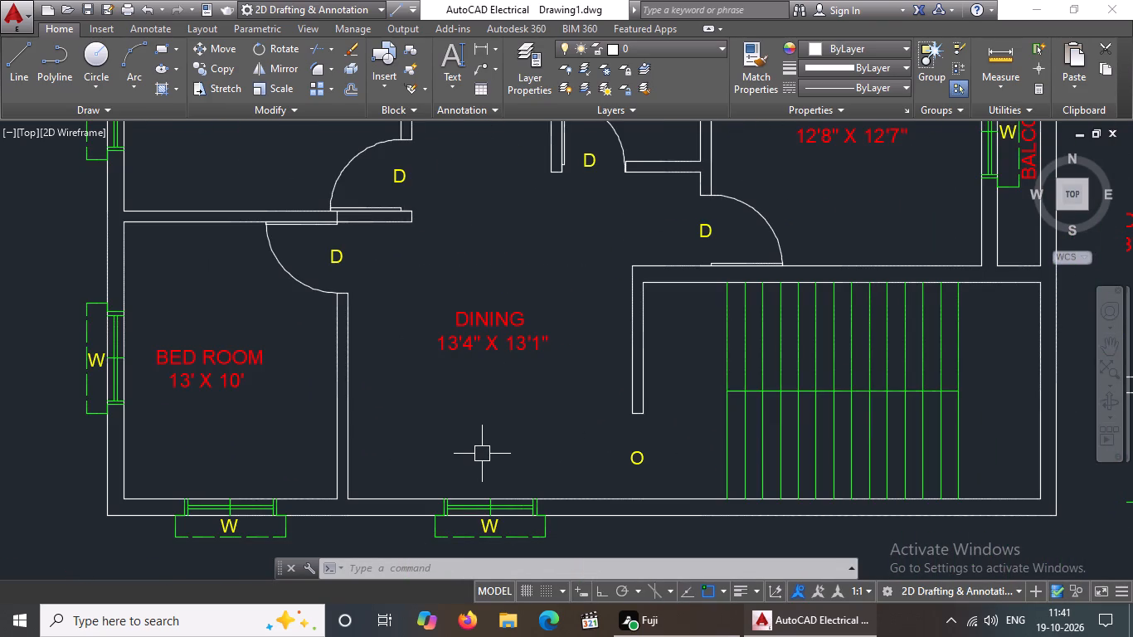
scroll(482, 453, down, 1)
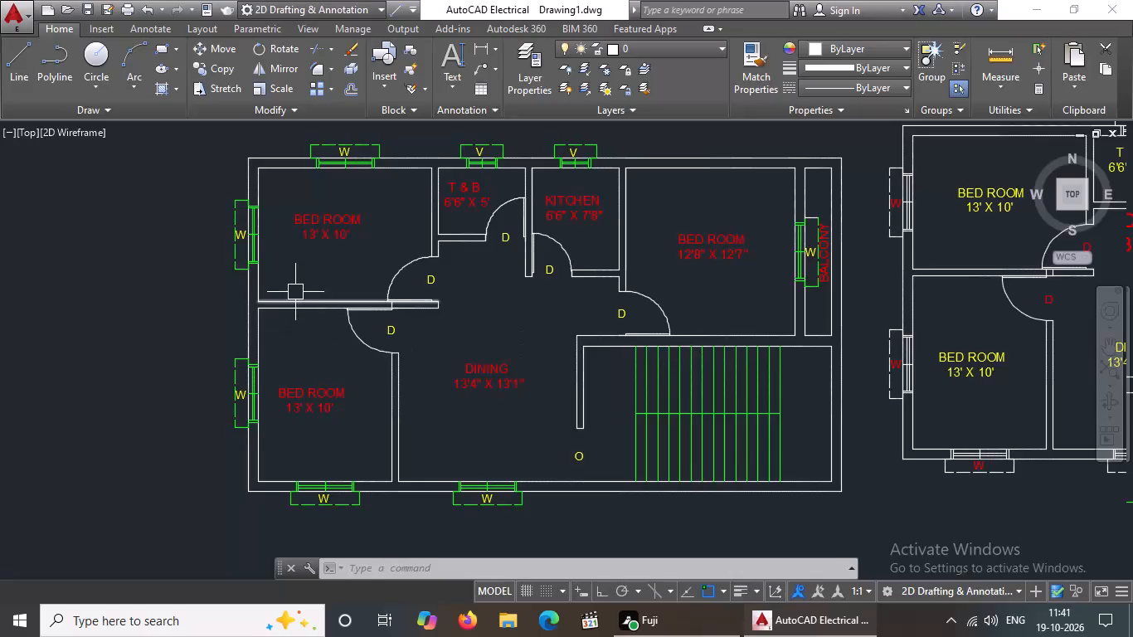
middle_drag(295, 290, 293, 380)
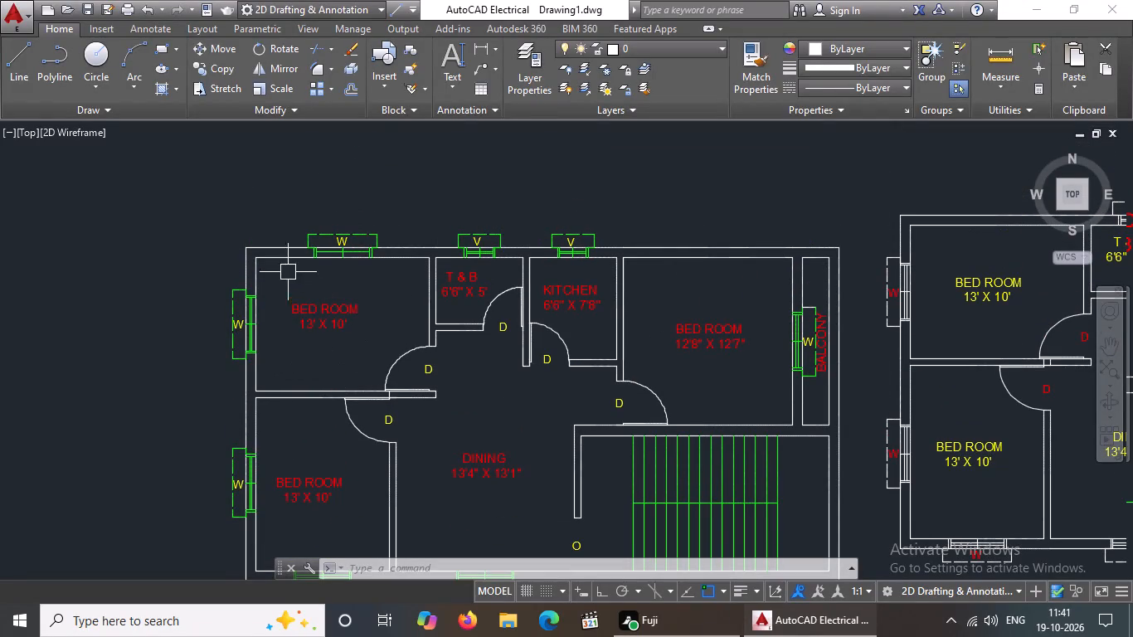
scroll(319, 267, up, 2)
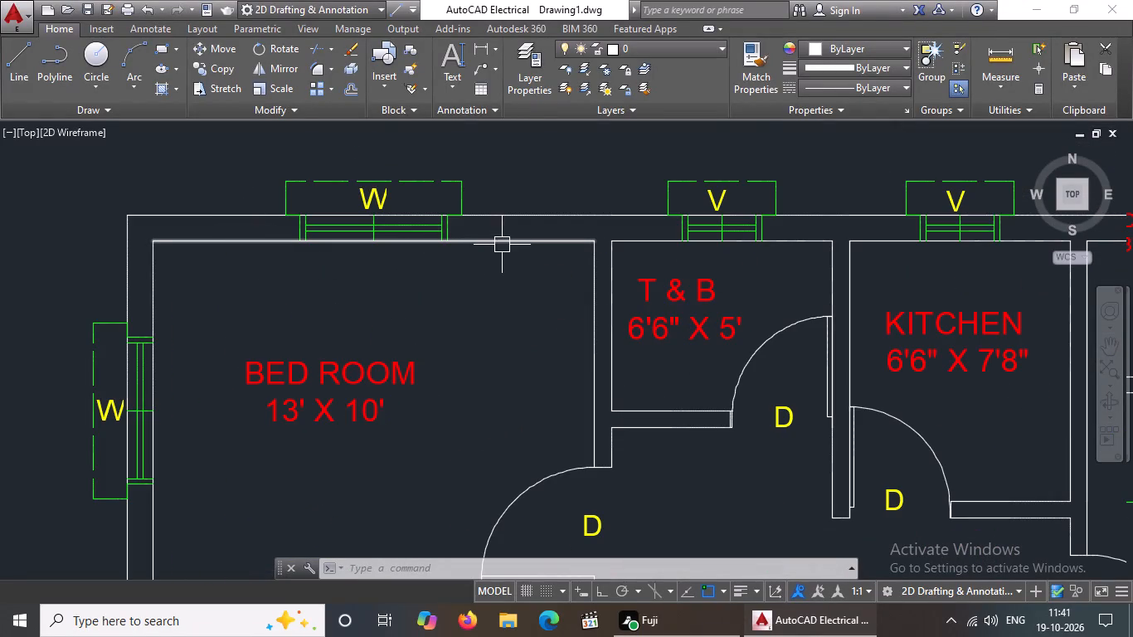
click(503, 242)
click(820, 42)
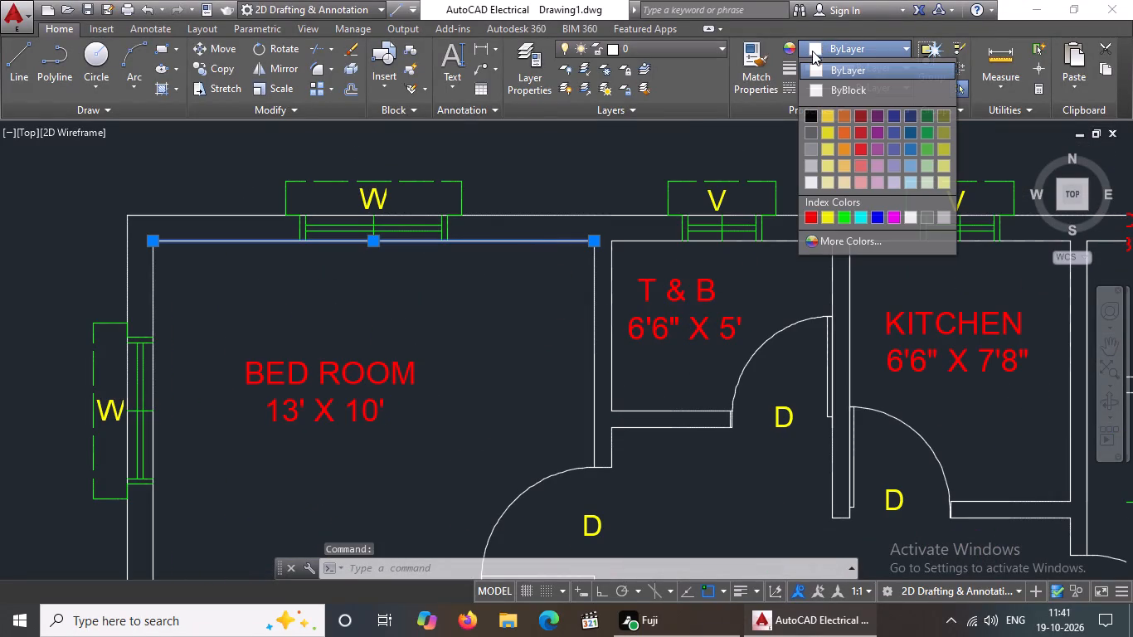
click(863, 216)
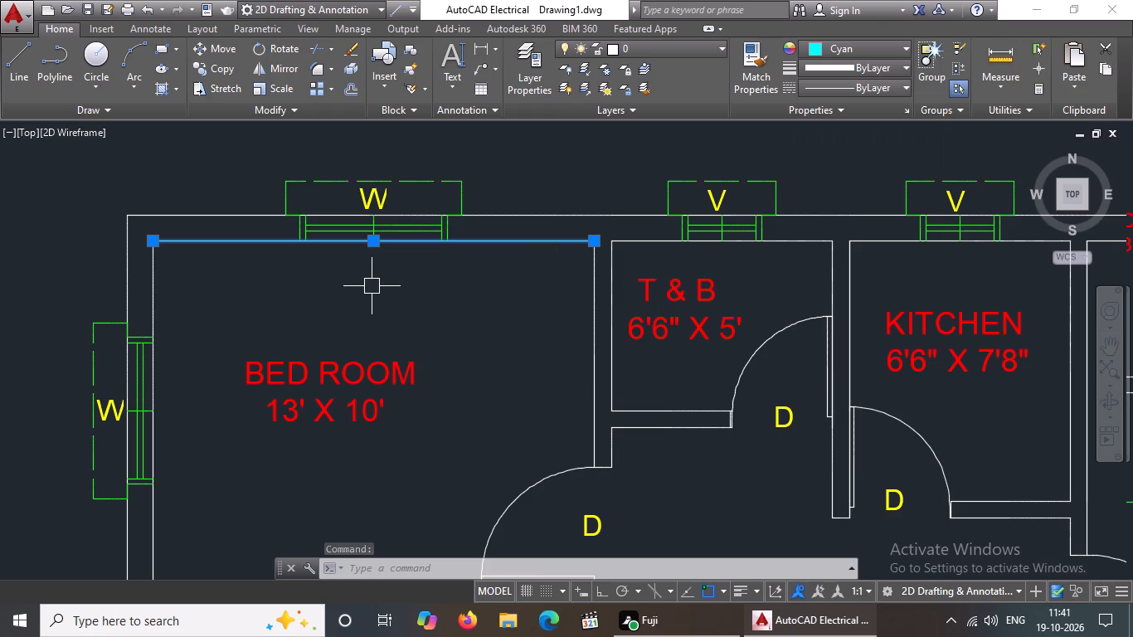
Change the outer top wall line above the first plan's upper BED ROOM 13' X 10' to cyan.
click(542, 213)
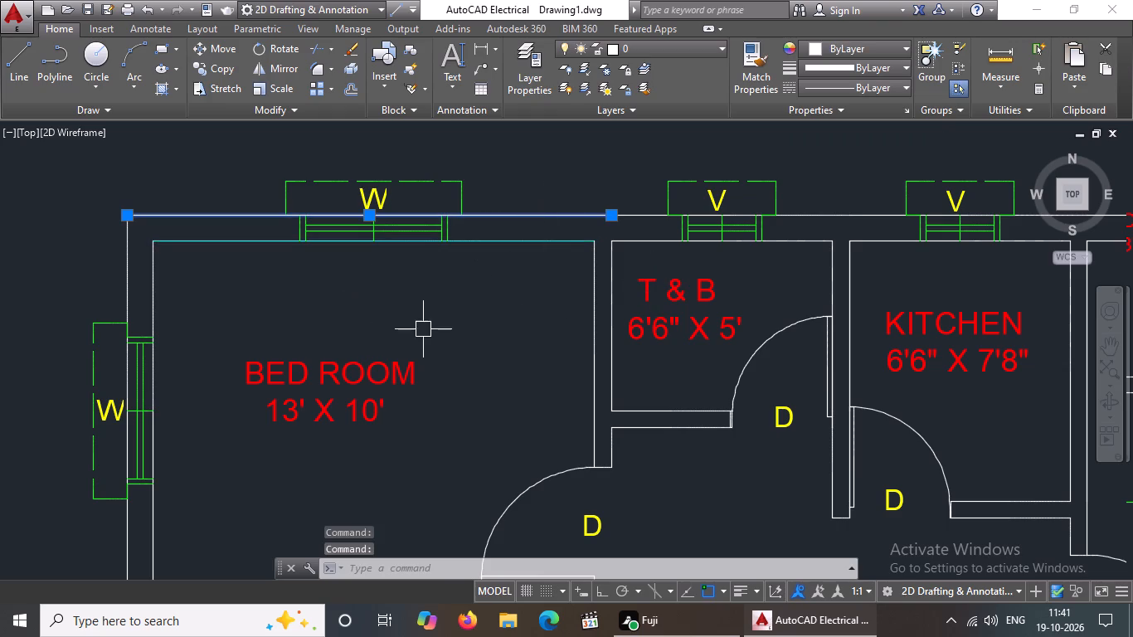
click(882, 65)
click(901, 42)
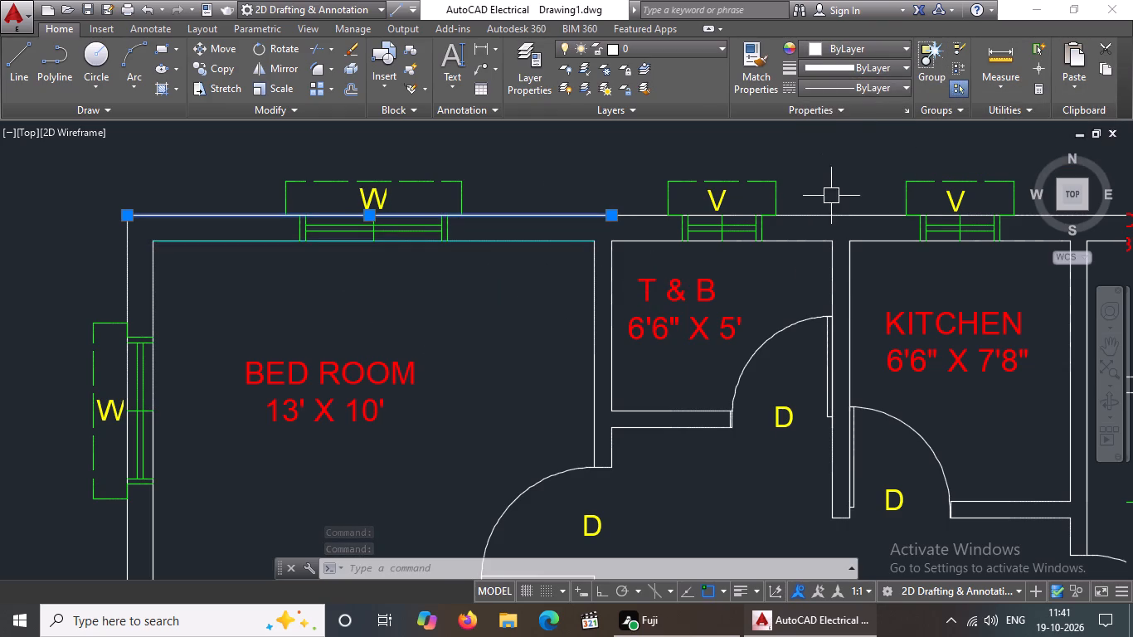
click(878, 56)
click(858, 214)
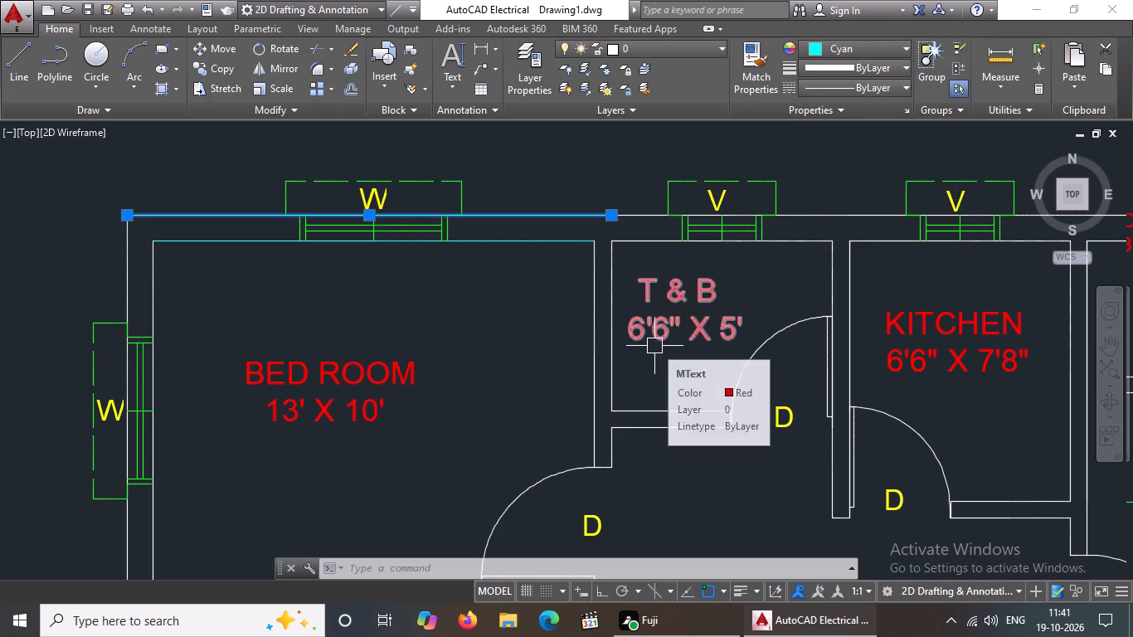
key(Escape)
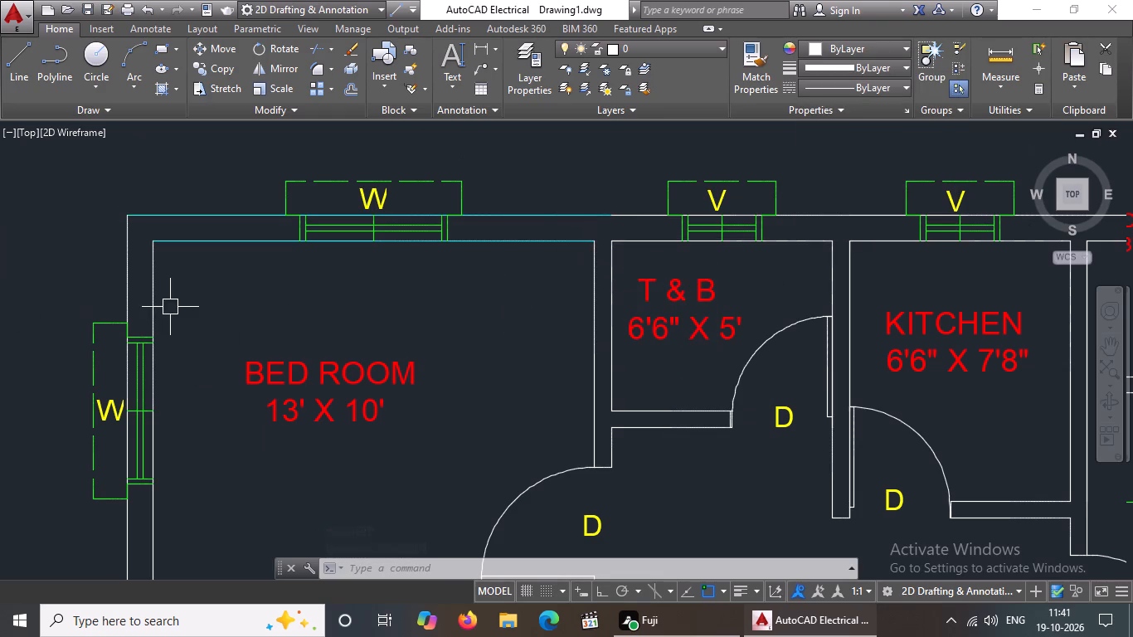
Change the outer left wall line beside the first plan's upper BED ROOM 13' X 10' to cyan.
click(124, 280)
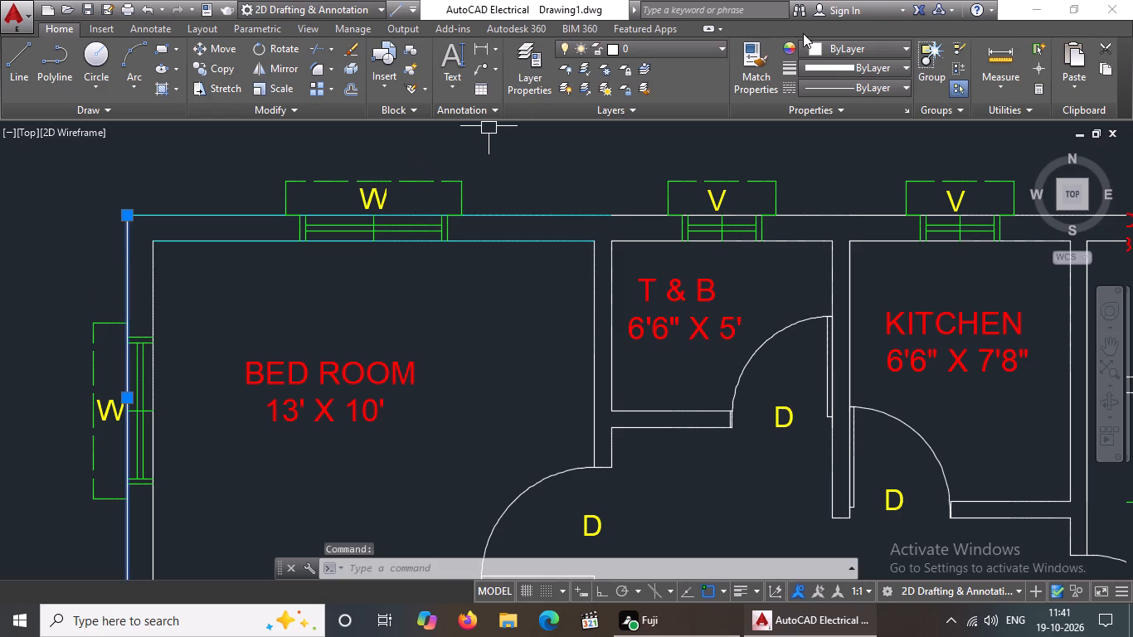
click(833, 55)
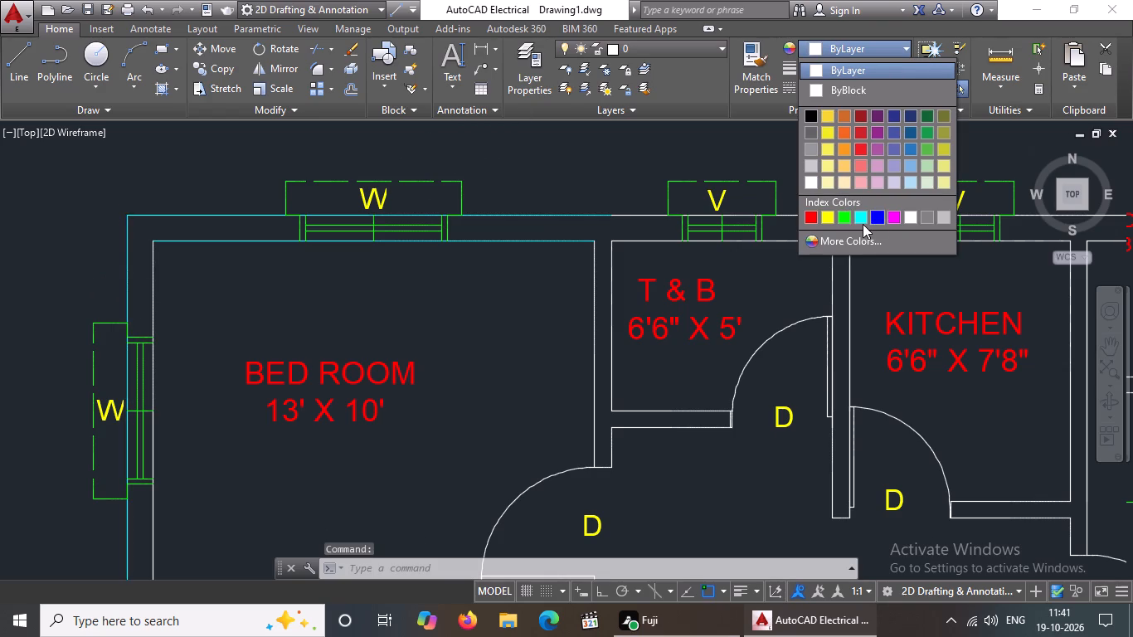
click(863, 224)
scroll(533, 294, down, 2)
scroll(533, 382, down, 1)
middle_drag(533, 382, 494, 297)
scroll(533, 382, up, 1)
key(Escape)
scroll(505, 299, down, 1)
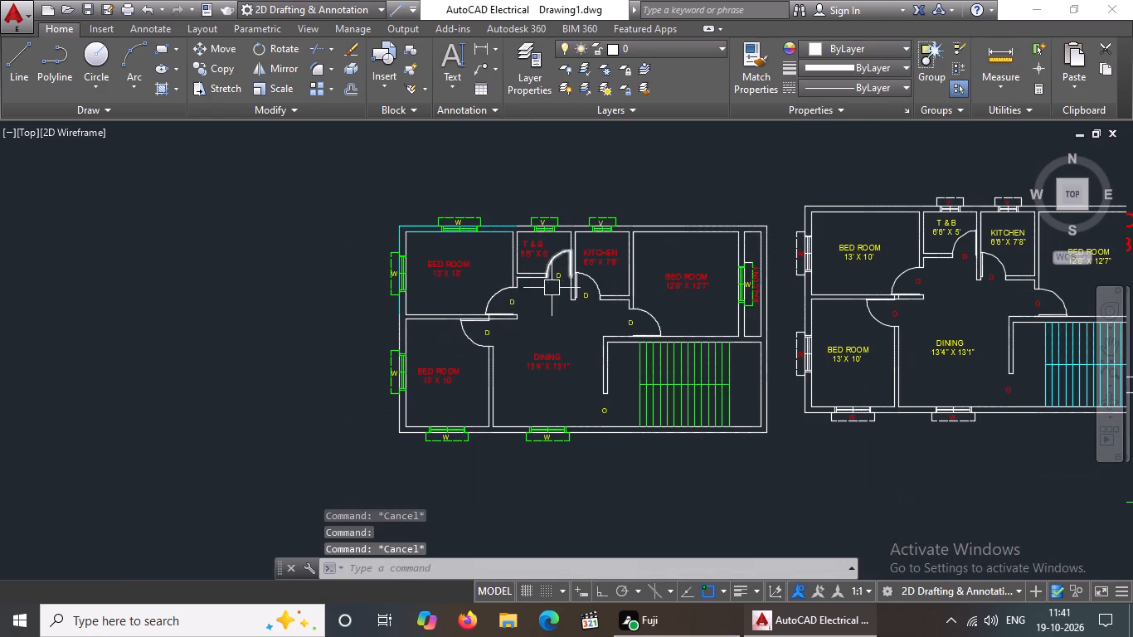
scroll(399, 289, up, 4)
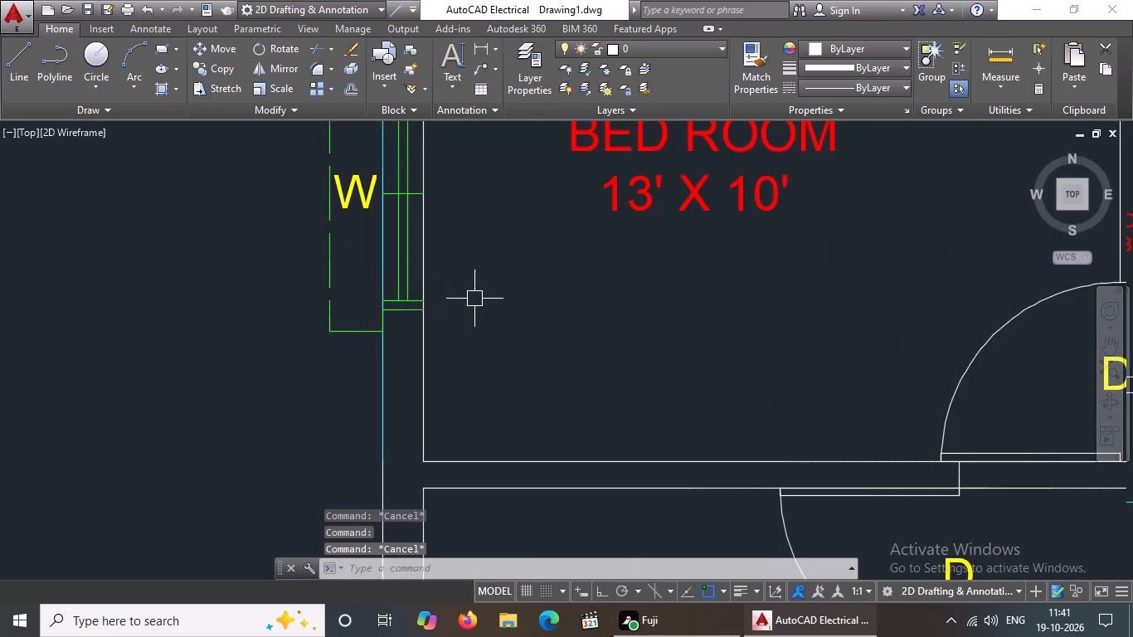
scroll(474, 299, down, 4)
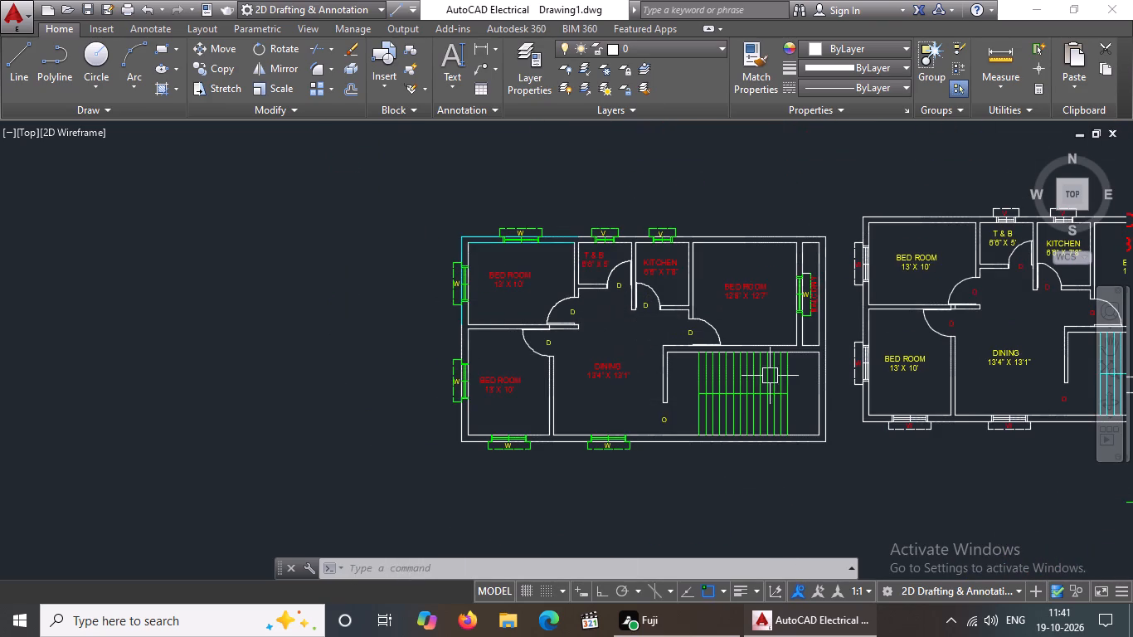
Copy the first plan's BALCONY label to the empty space below that plan.
scroll(581, 318, up, 1)
scroll(722, 302, down, 1)
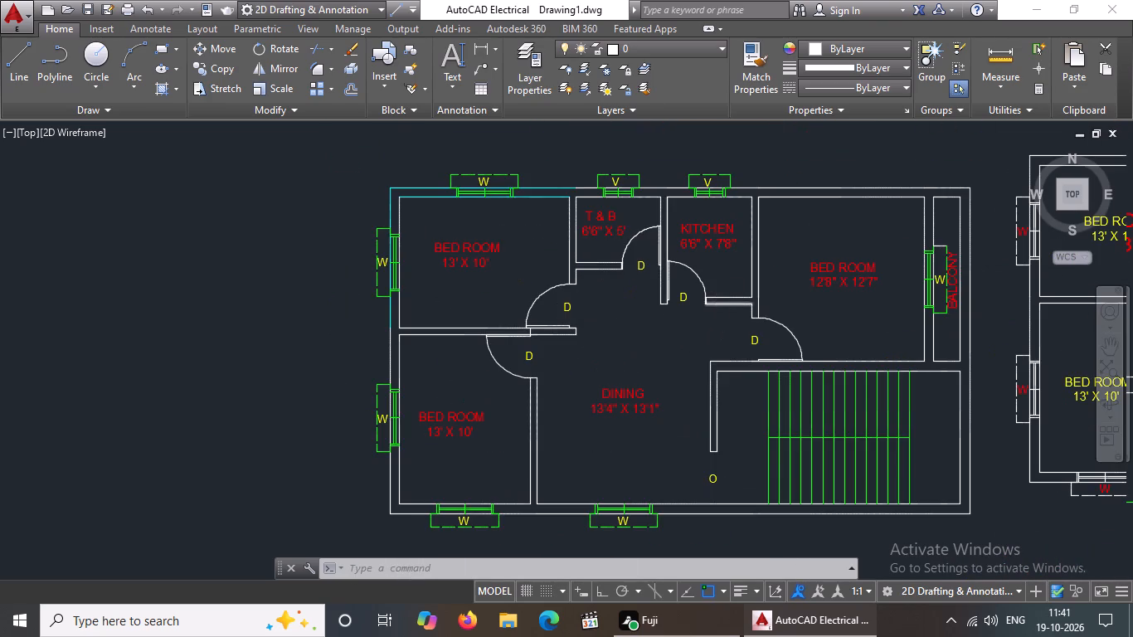
middle_drag(825, 331, 304, 275)
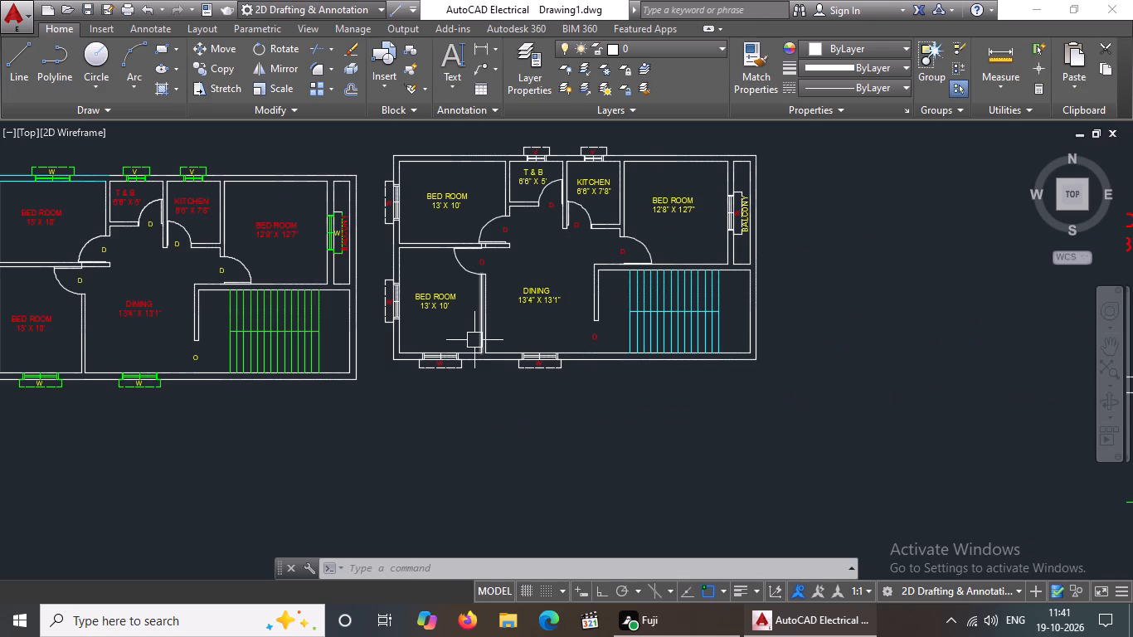
click(537, 296)
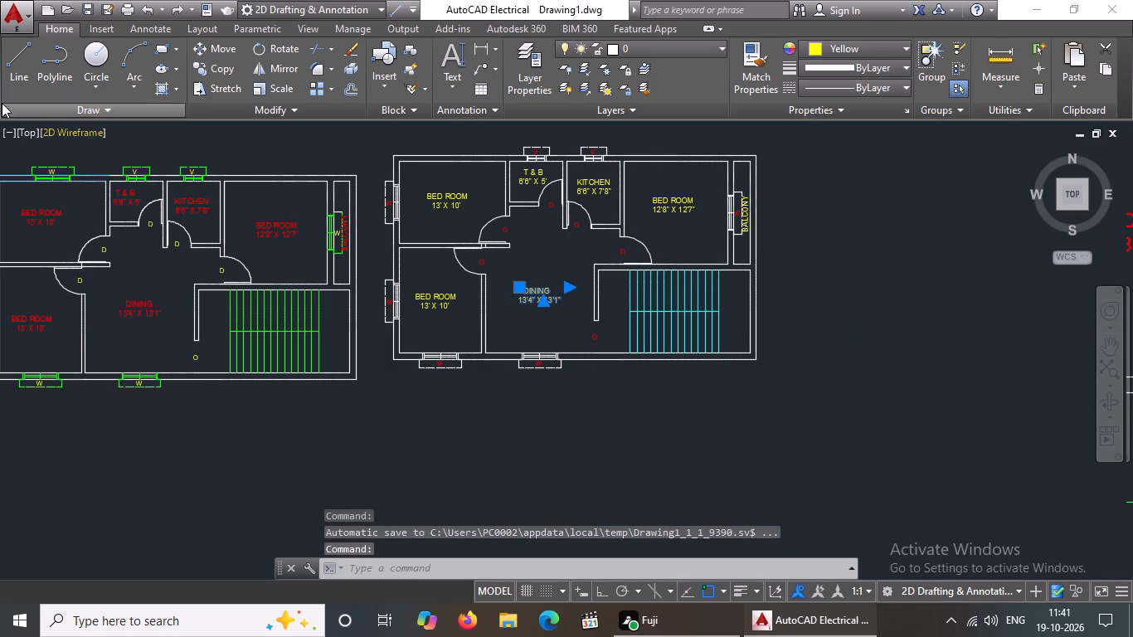
key(Escape)
scroll(356, 241, up, 2)
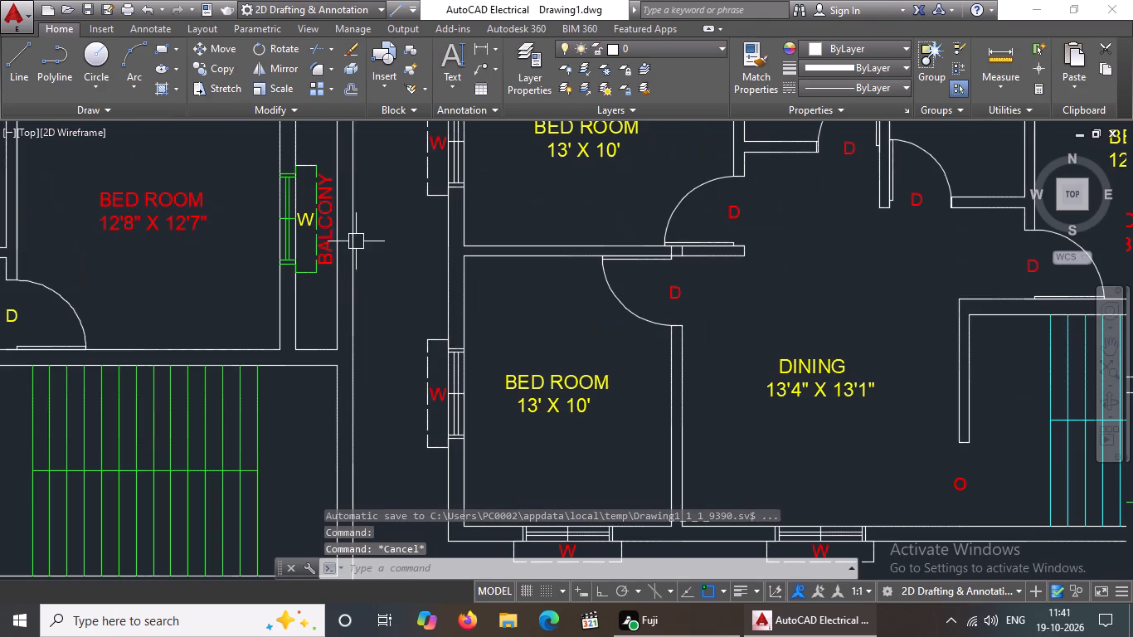
click(324, 241)
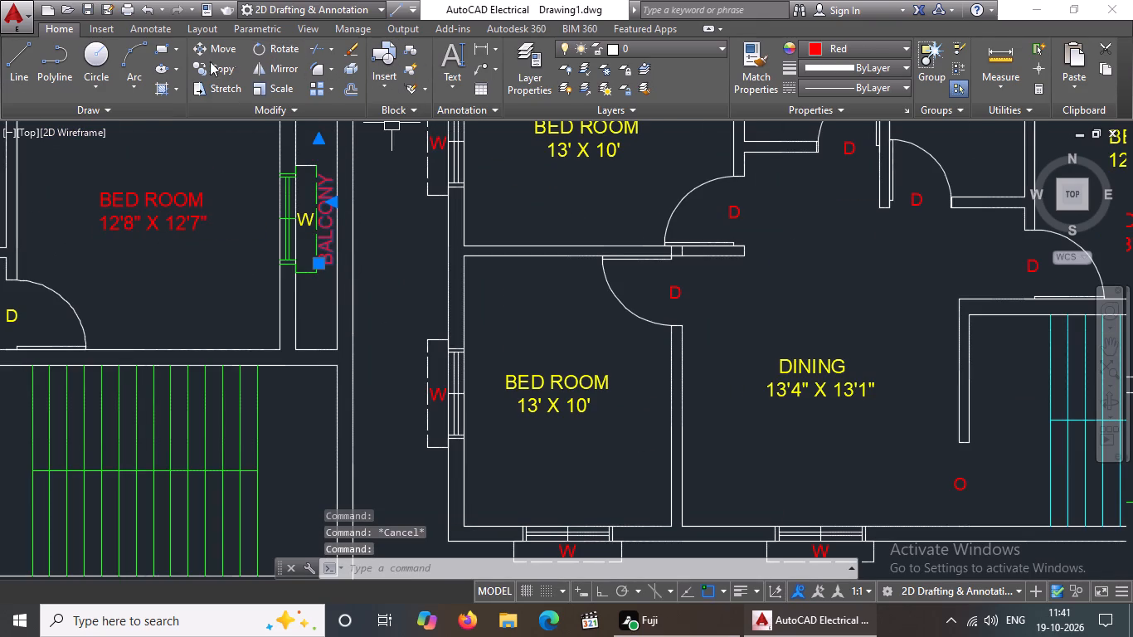
click(215, 65)
click(323, 222)
scroll(323, 223, down, 4)
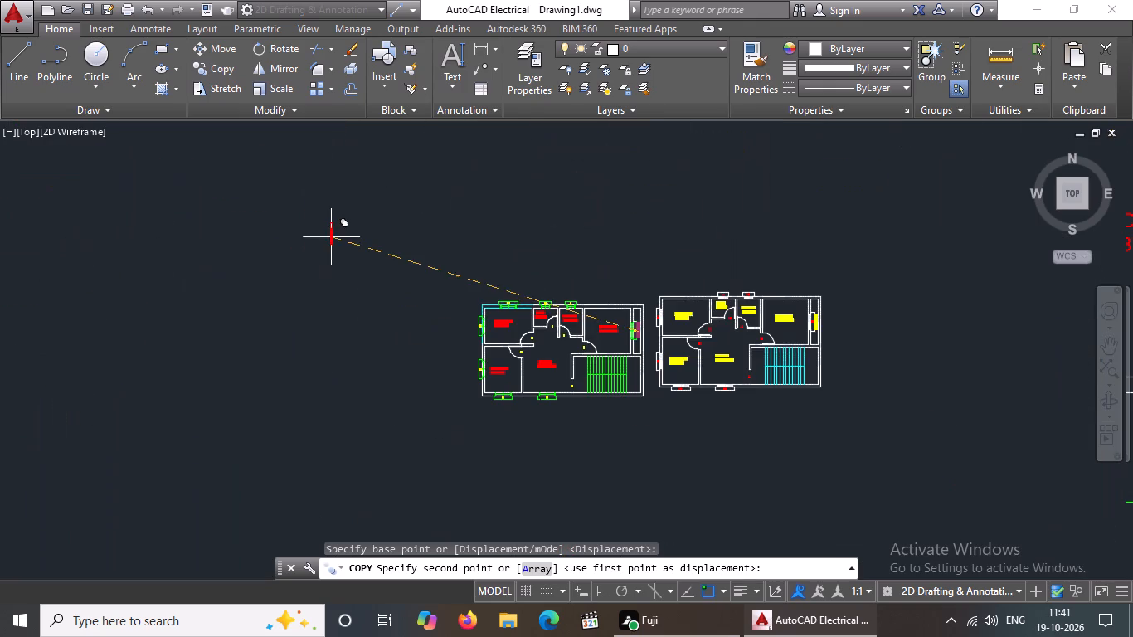
scroll(616, 433, up, 2)
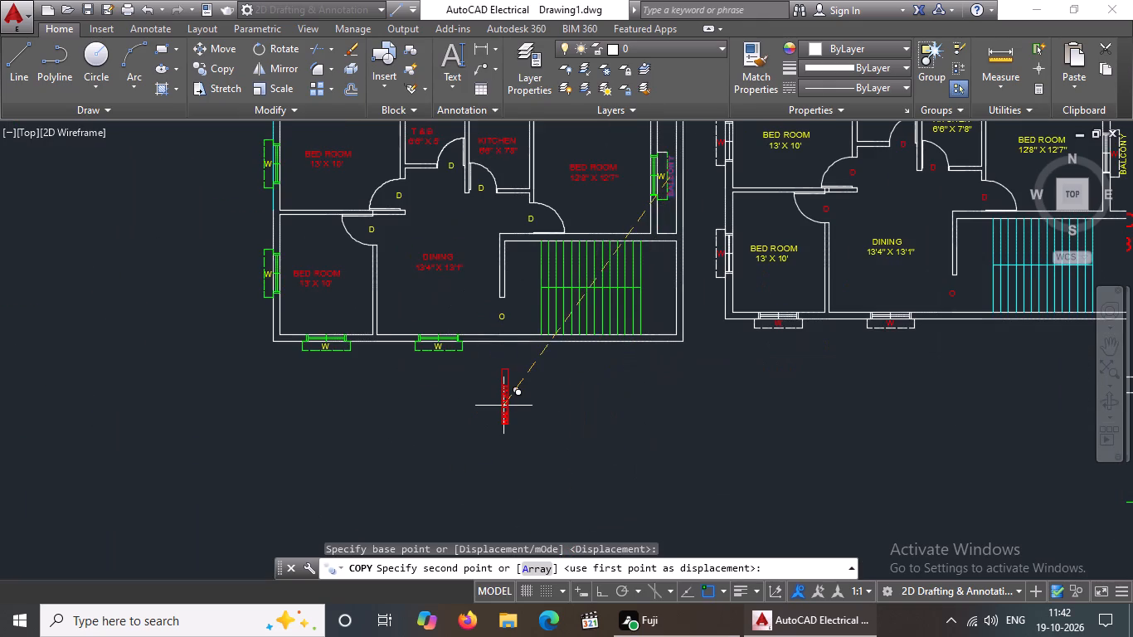
click(500, 394)
key(Escape)
Rotate the copied BALCONY label below the first plan to horizontal, using Ortho mode.
click(497, 391)
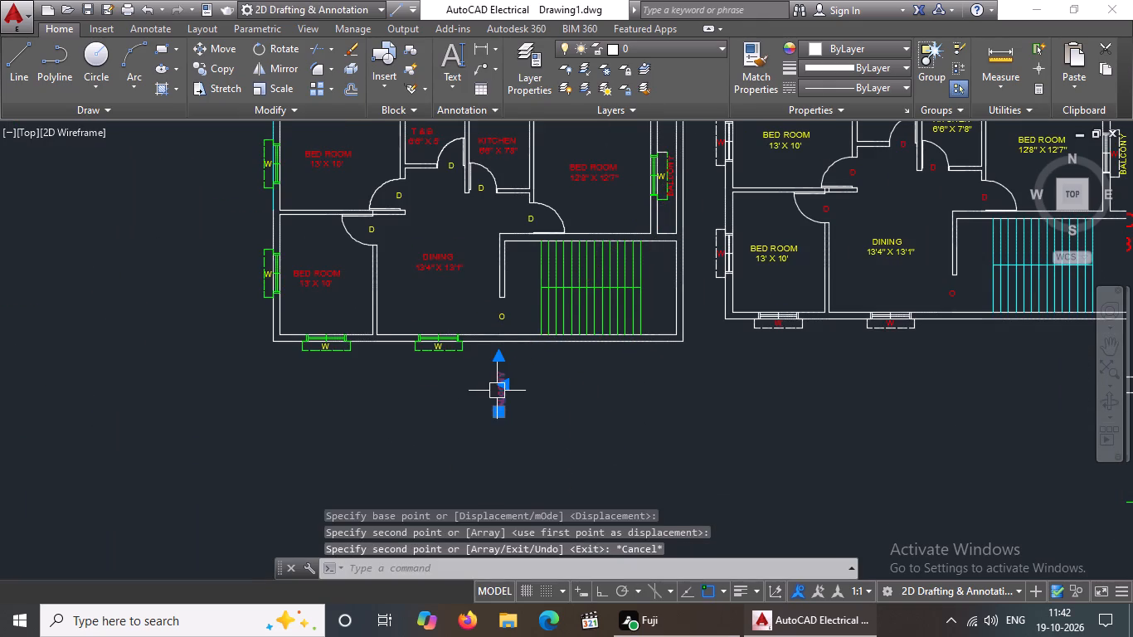
click(284, 44)
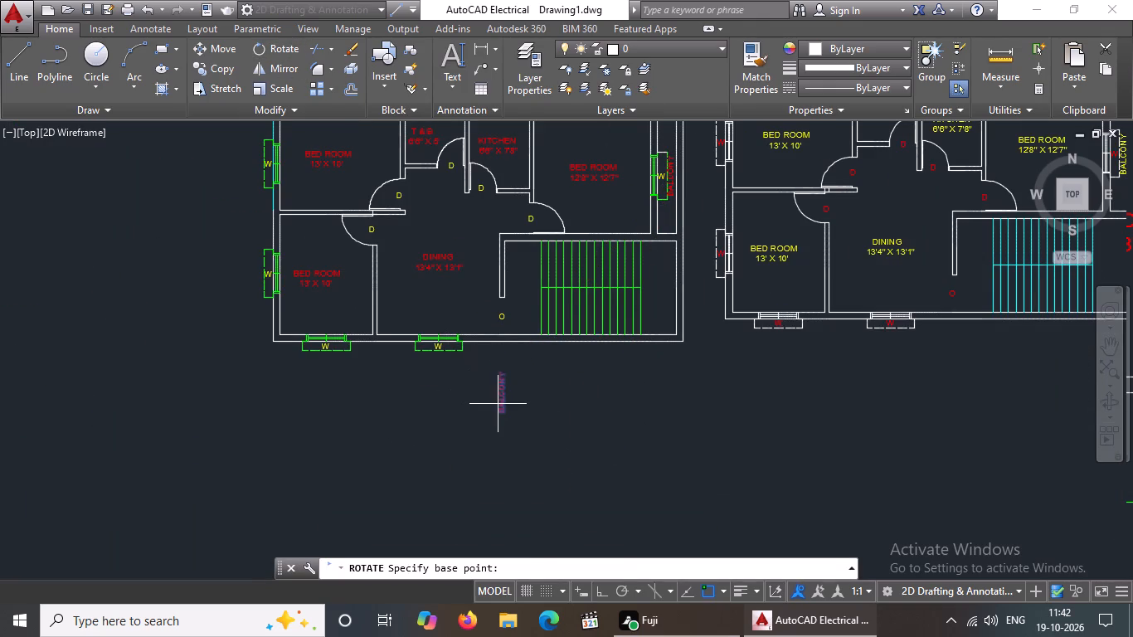
click(498, 390)
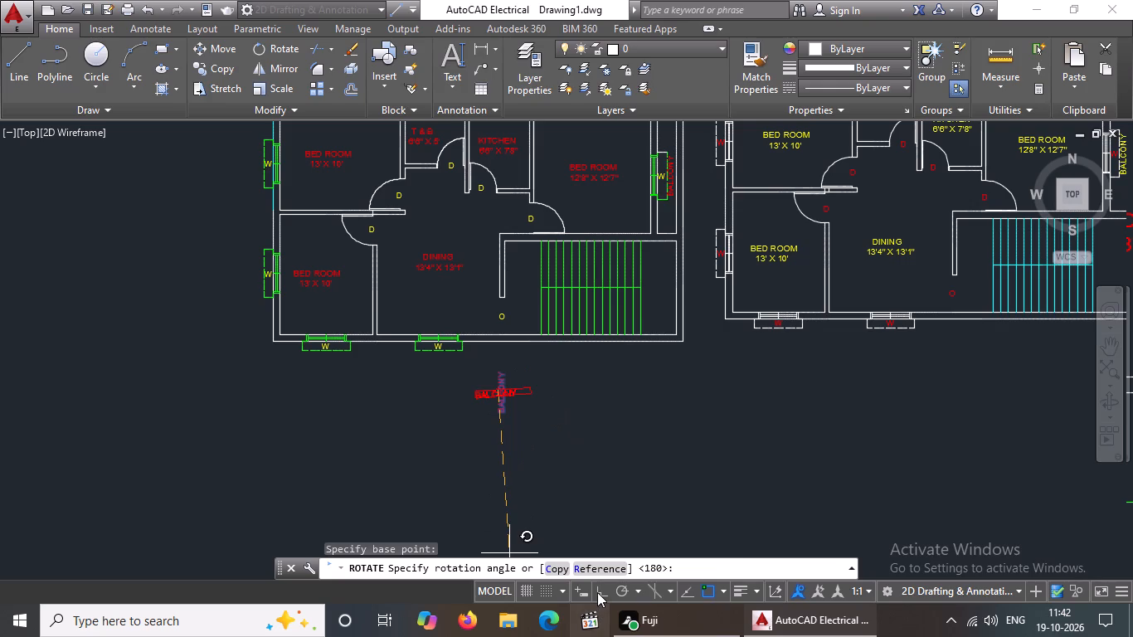
click(597, 591)
click(477, 457)
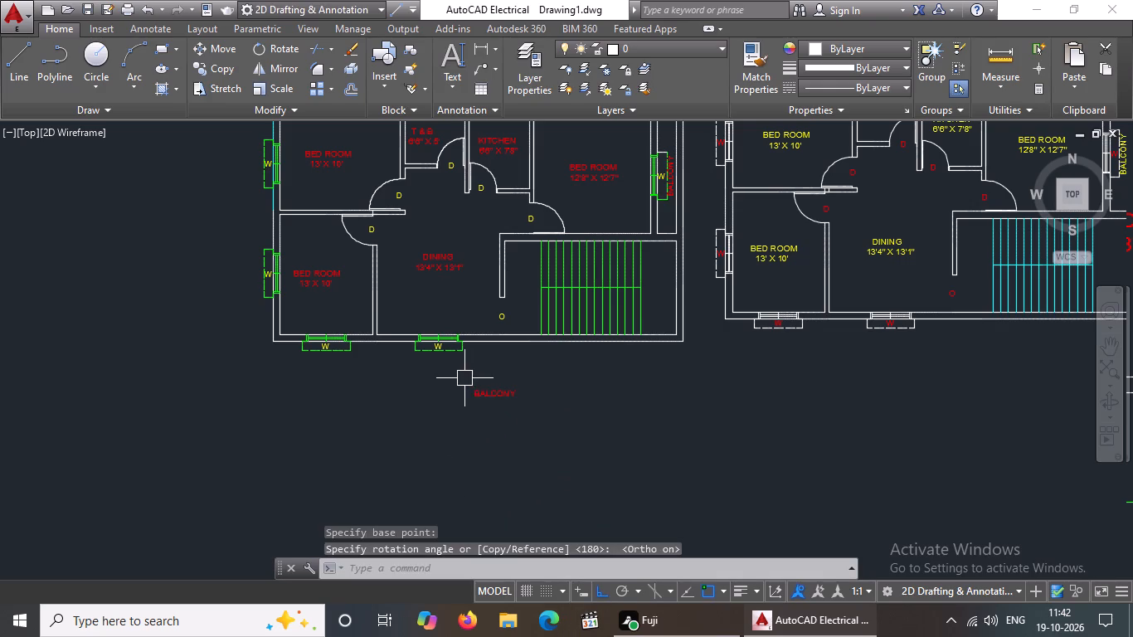
Set the text height of the copied BALCONY label to 1' in its properties.
click(494, 389)
right_drag(496, 395, 503, 420)
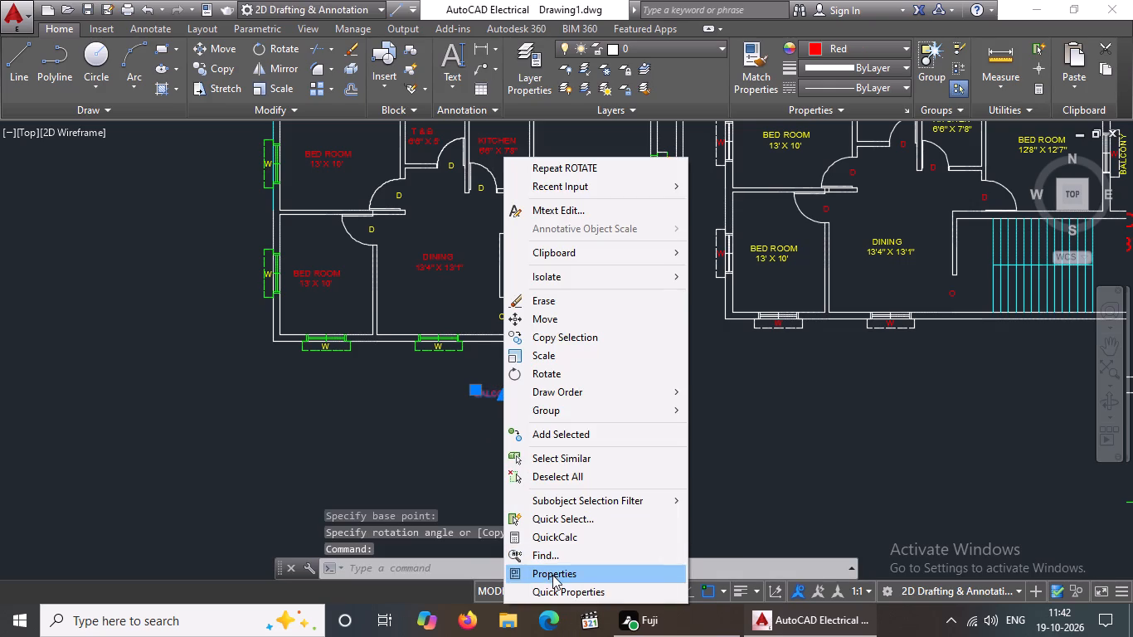
click(552, 575)
click(180, 327)
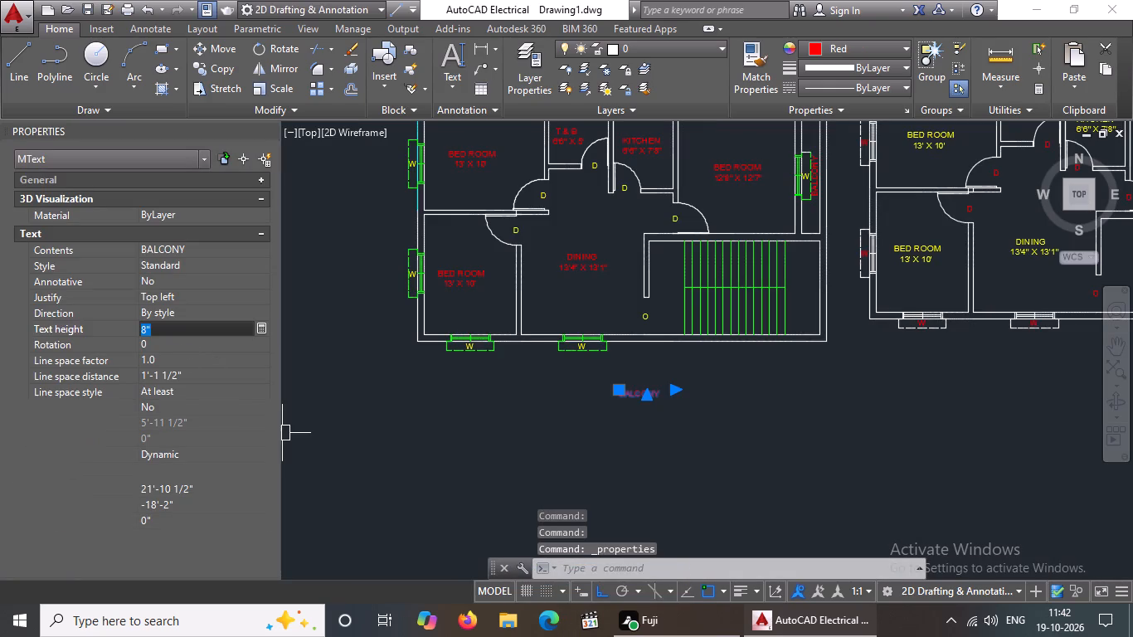
key(BackSpace)
key(BackSpace)
key(BackSpace)
text(1')
key(Return)
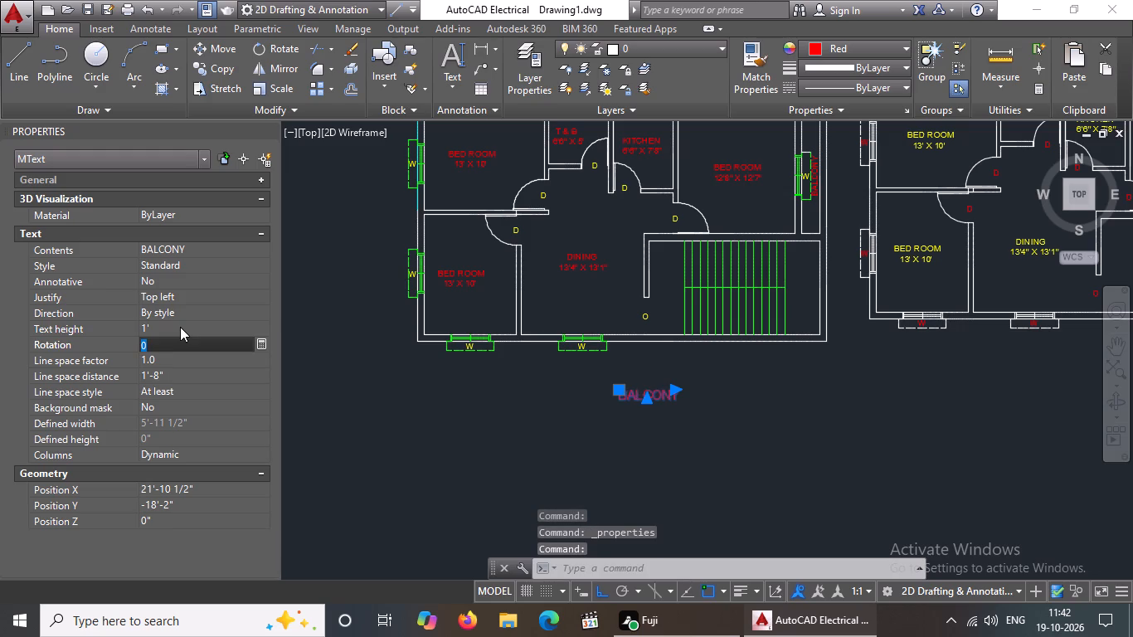
click(287, 317)
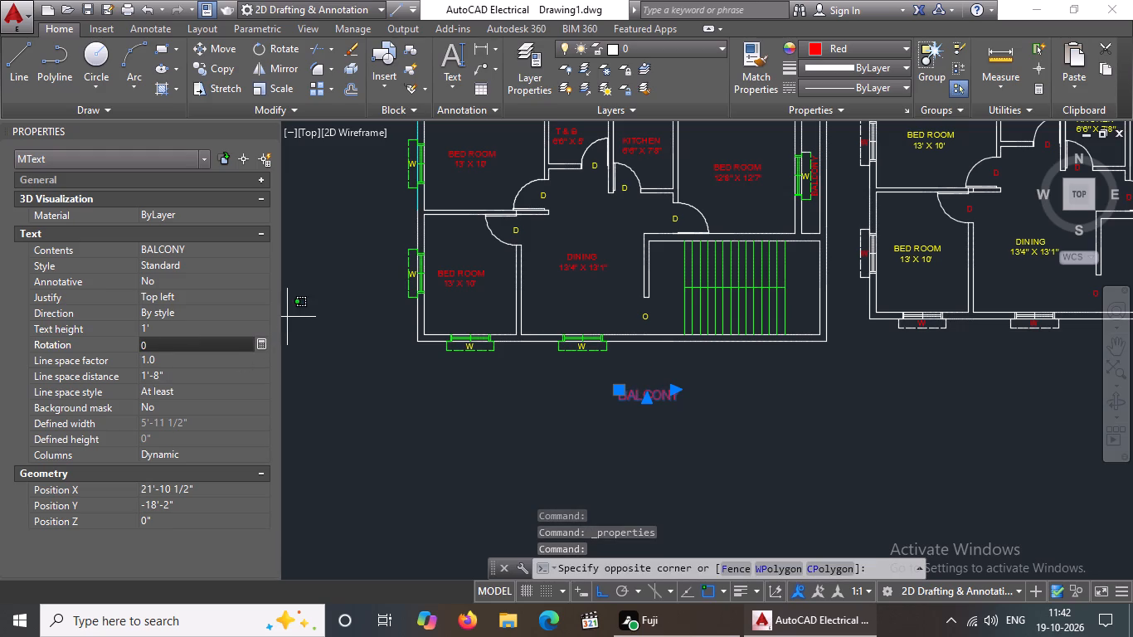
click(297, 294)
key(Escape)
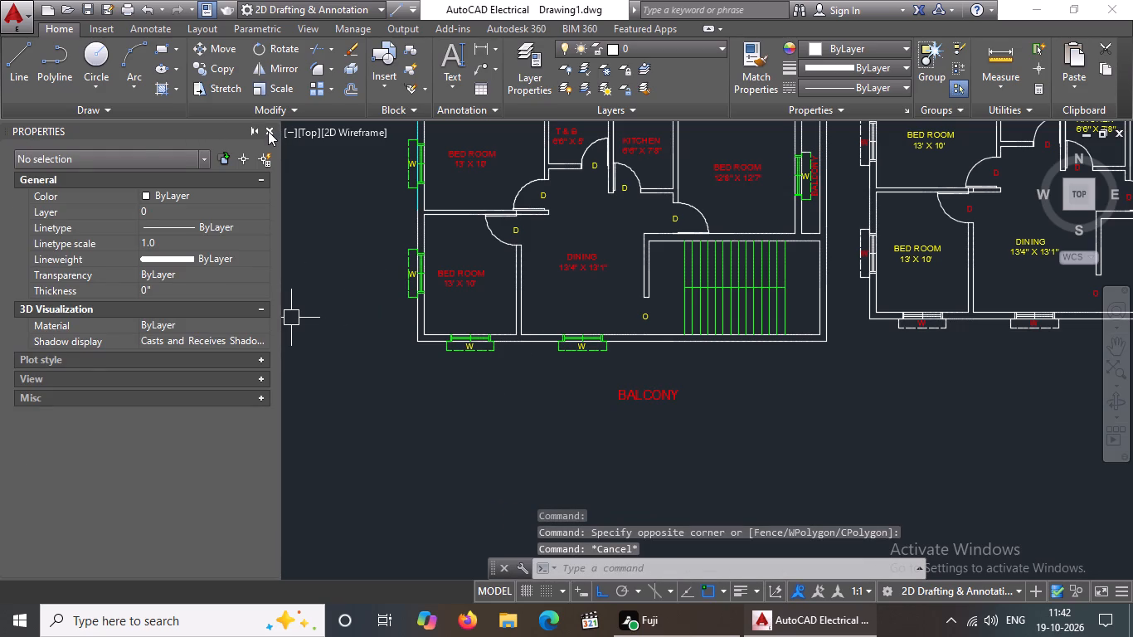
drag(268, 130, 274, 143)
click(273, 126)
Change the colour of the copied BALCONY label below the first plan to magenta.
click(515, 398)
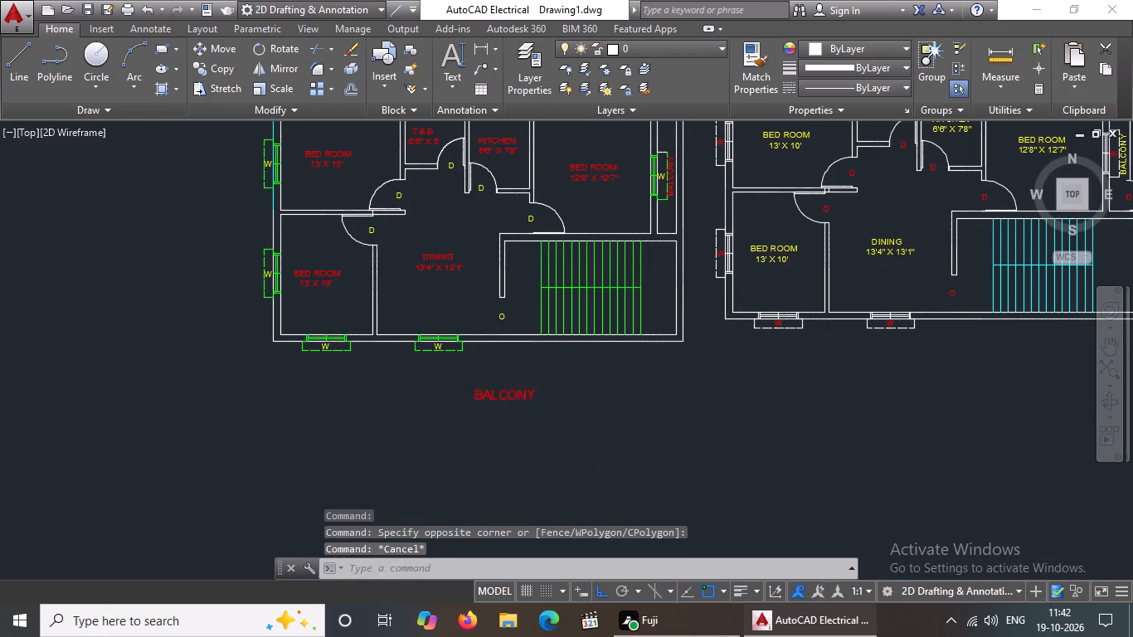
click(864, 46)
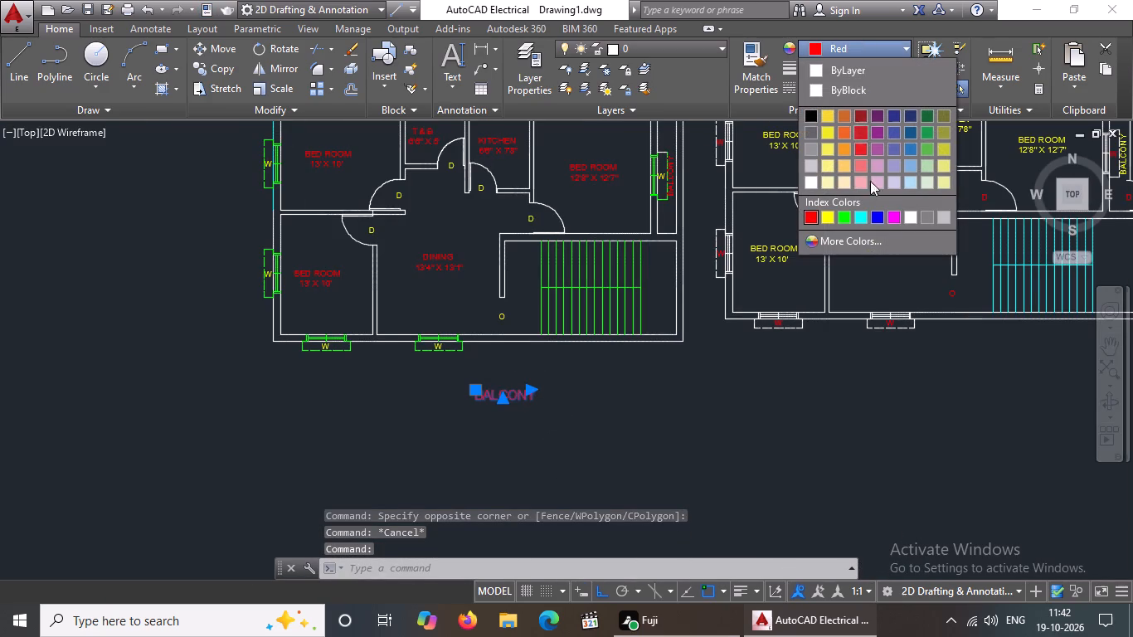
click(897, 212)
scroll(561, 388, down, 2)
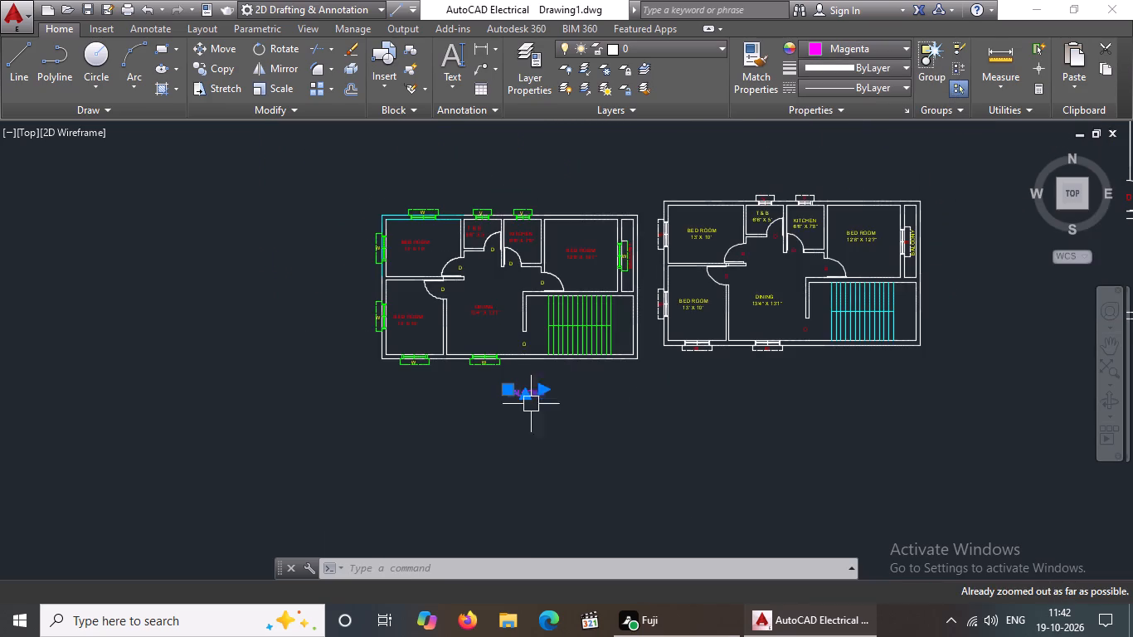
scroll(514, 396, up, 3)
key(Escape)
Replace the wording of the magenta BALCONY label with GROUND FLOOR PLAN.
double_click(569, 381)
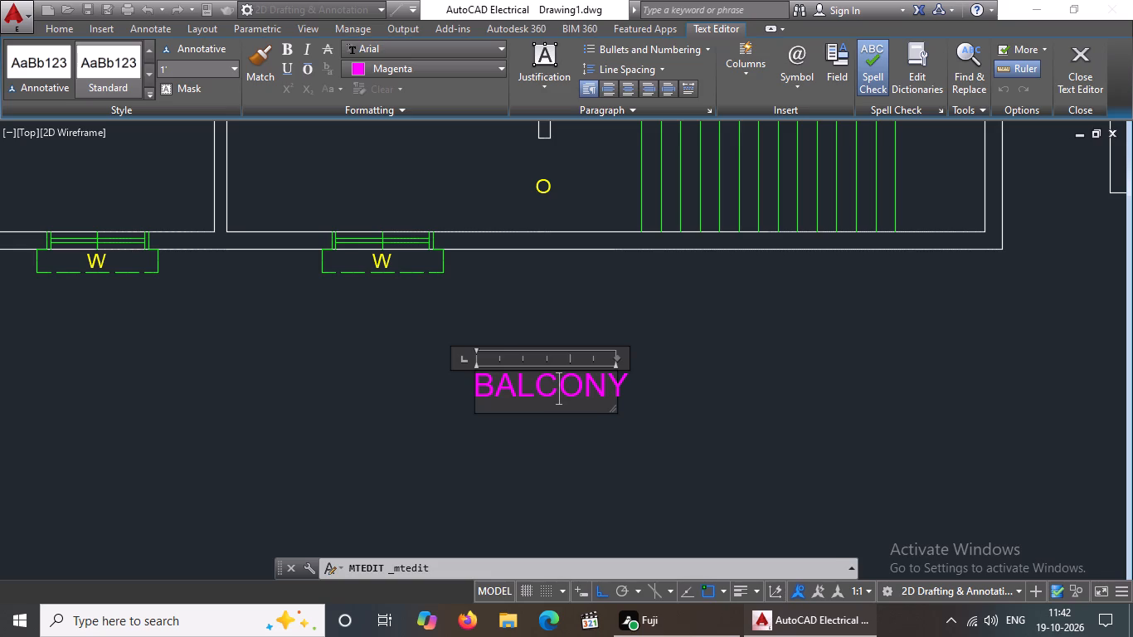
key(Right)
key(Right)
key(Right)
key(Right)
key(Right)
key(BackSpace)
key(BackSpace)
key(BackSpace)
key(BackSpace)
key(BackSpace)
key(BackSpace)
key(BackSpace)
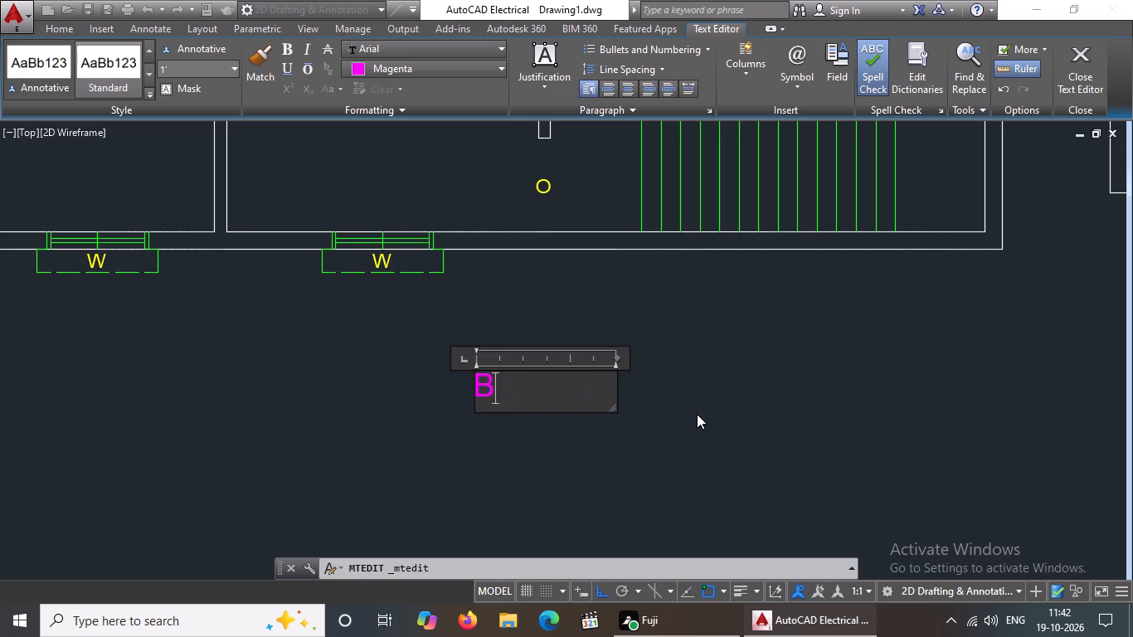
key(BackSpace)
key(BackSpace)
key(BackSpace)
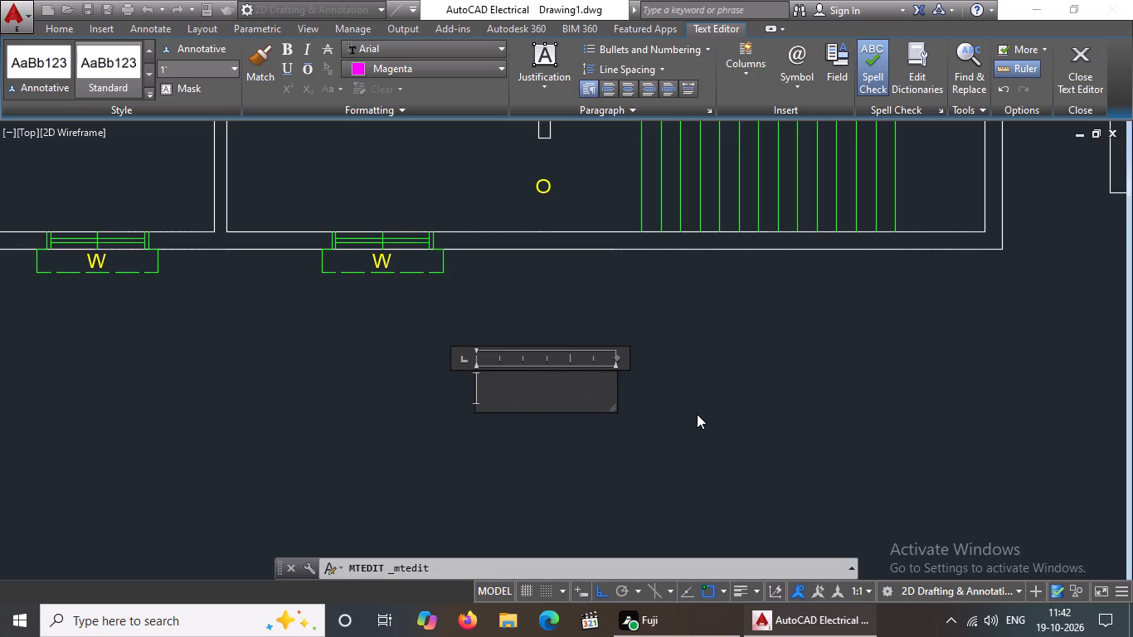
text(GROUN)
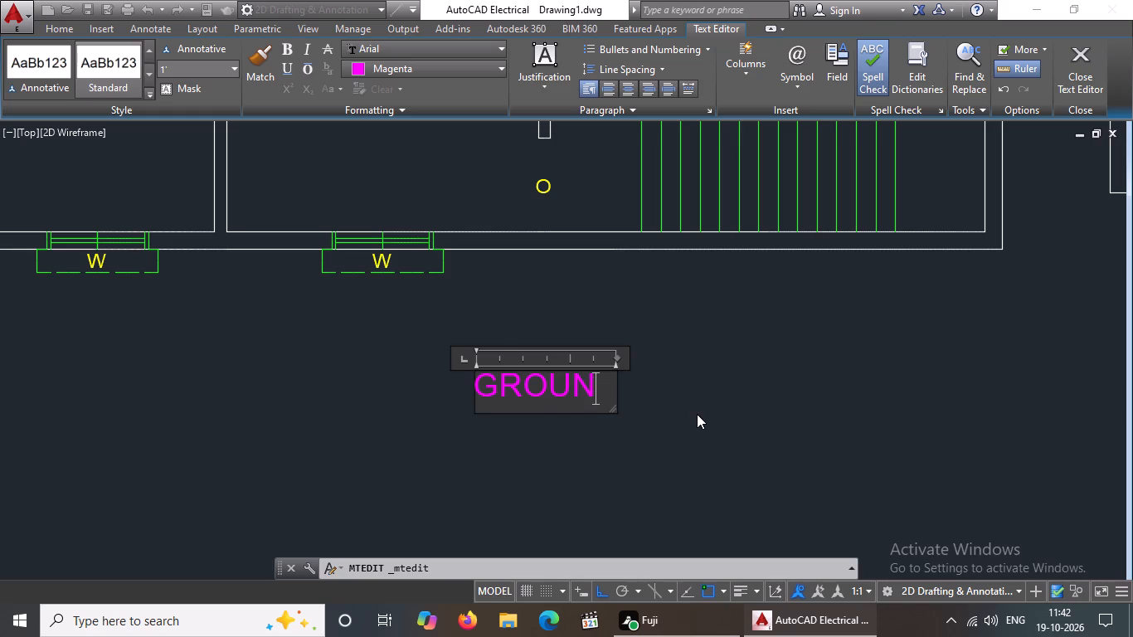
text(D FLOOR PLAN)
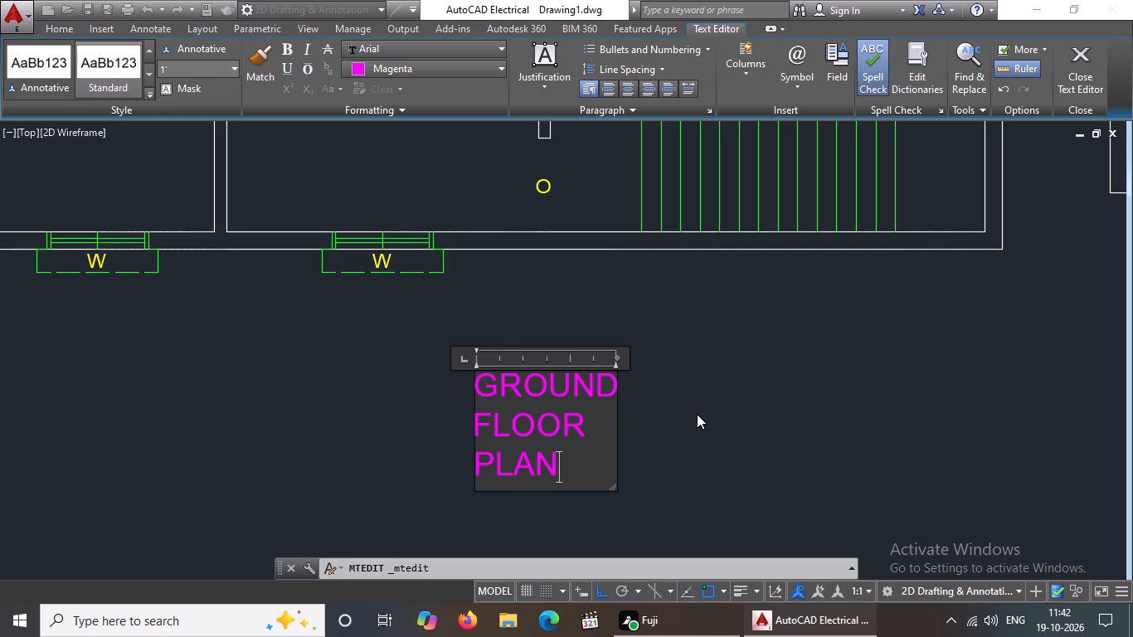
Widen the GROUND FLOOR PLAN text frame so the title fits on one line, and save the text changes.
key(Left)
key(Left)
key(Left)
key(Left)
key(Left)
drag(618, 362, 639, 362)
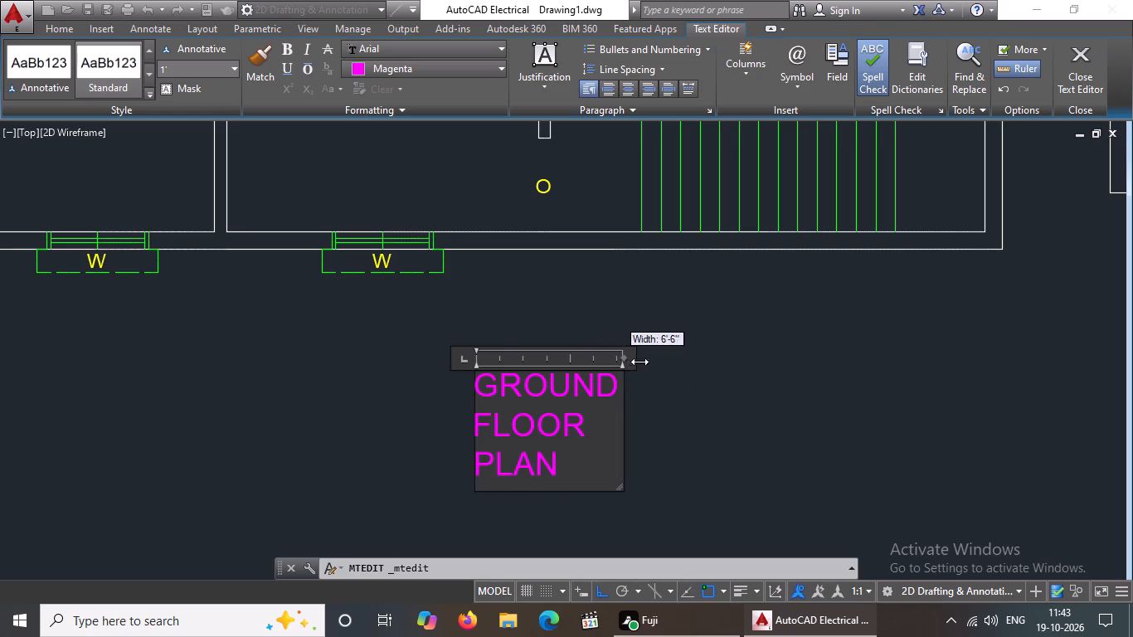
drag(639, 362, 866, 364)
click(866, 364)
key(Escape)
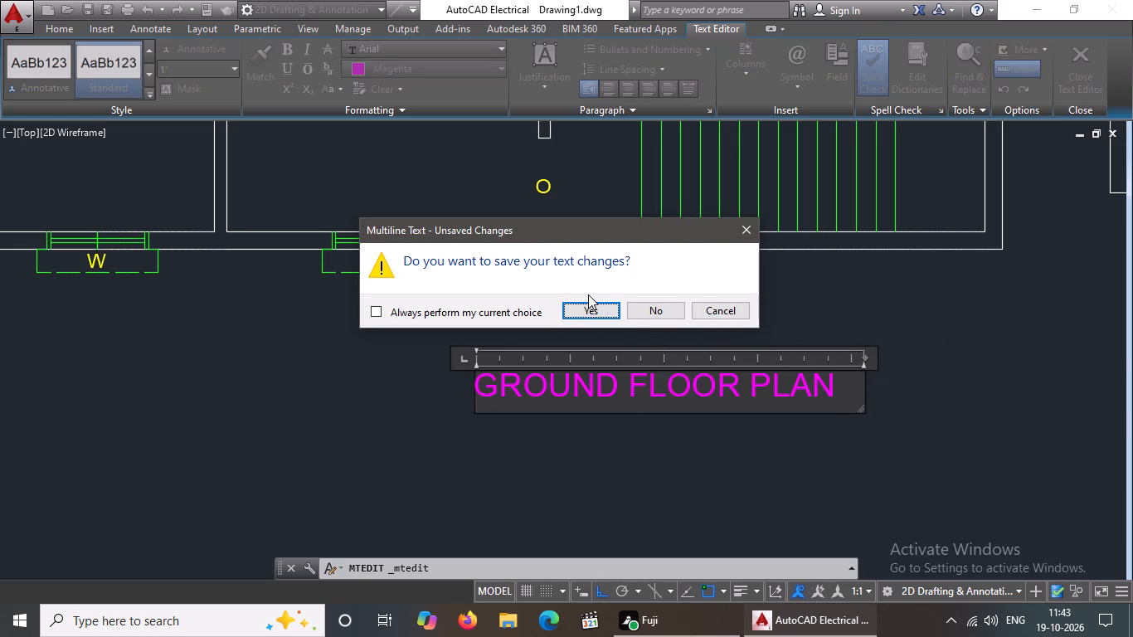
click(589, 304)
Move the GROUND FLOOR PLAN title closer beneath the first plan, roughly centred under it, with Ortho mode off.
scroll(706, 324, down, 2)
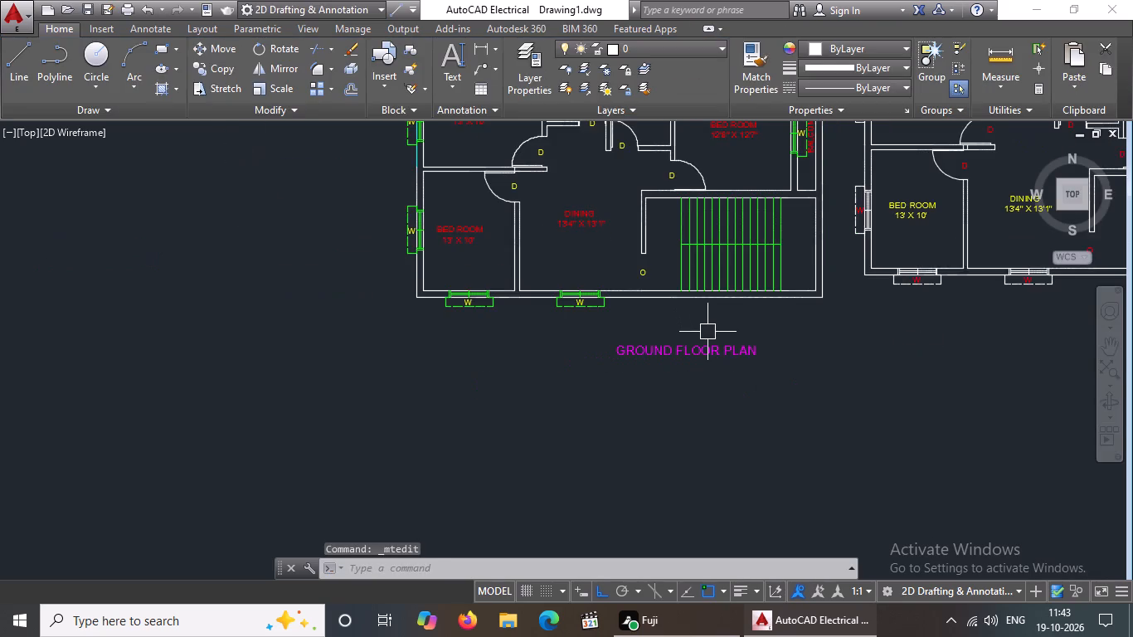
scroll(713, 348, down, 1)
click(714, 352)
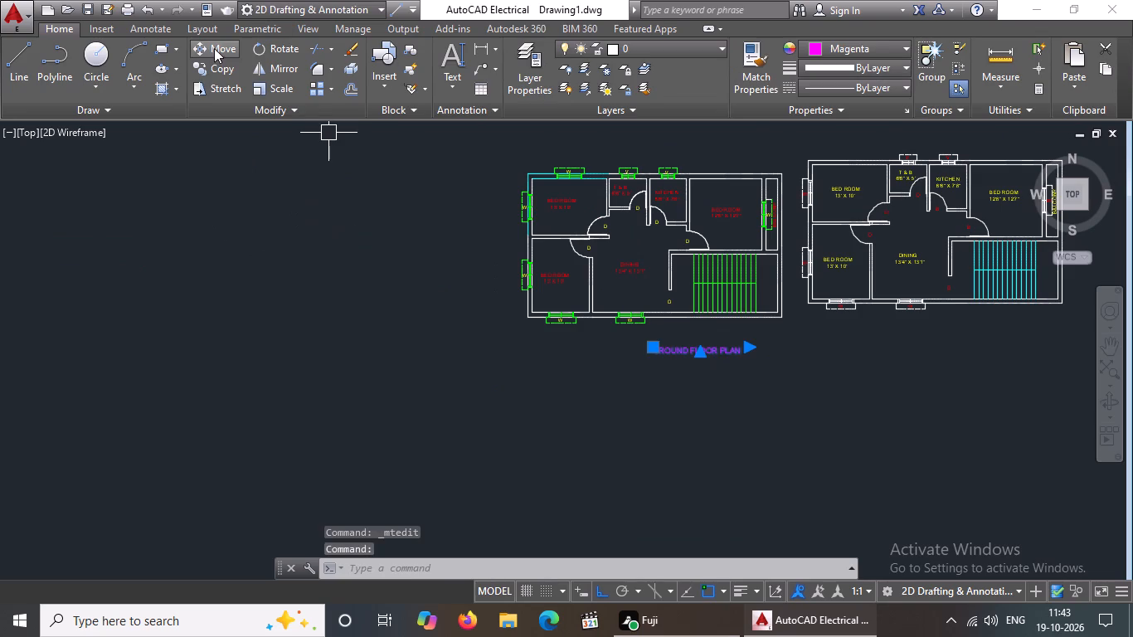
click(214, 49)
click(688, 350)
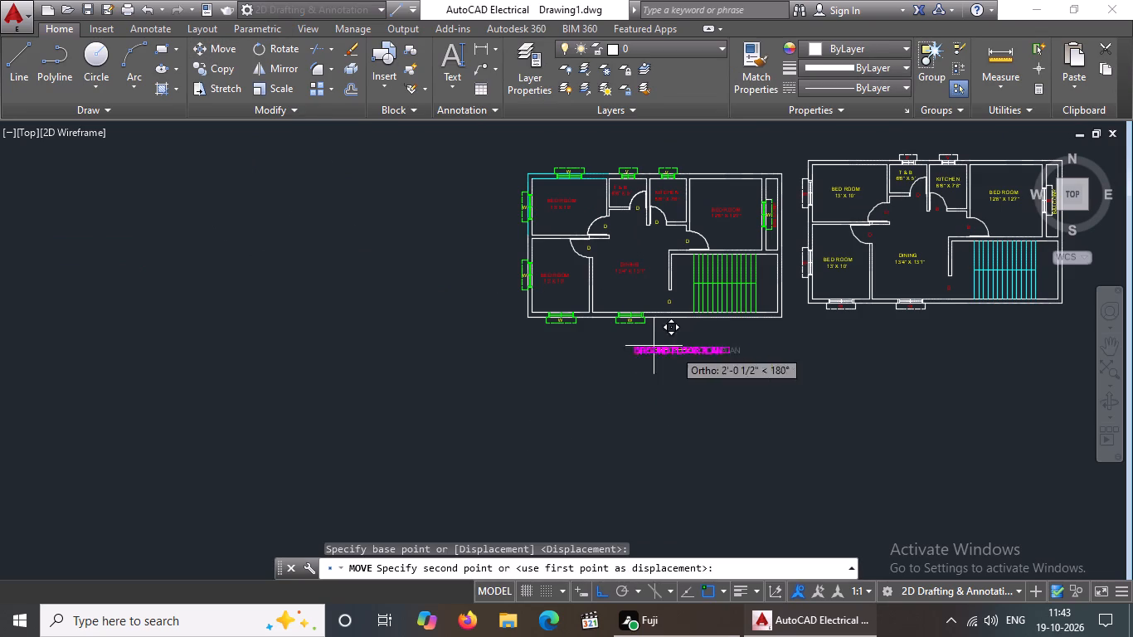
click(602, 588)
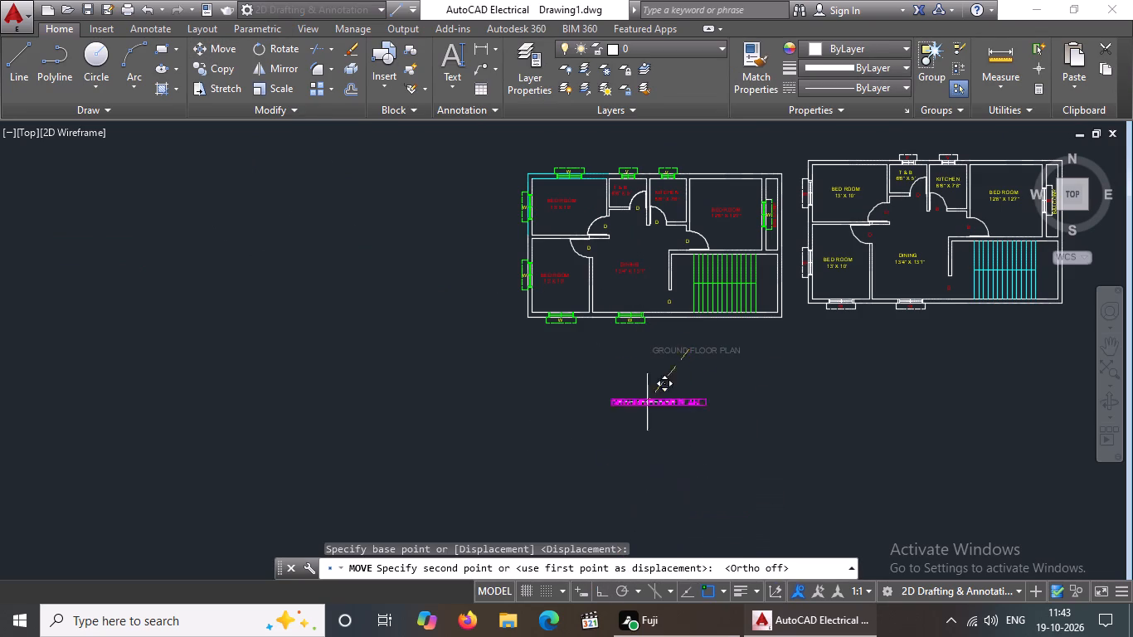
click(651, 341)
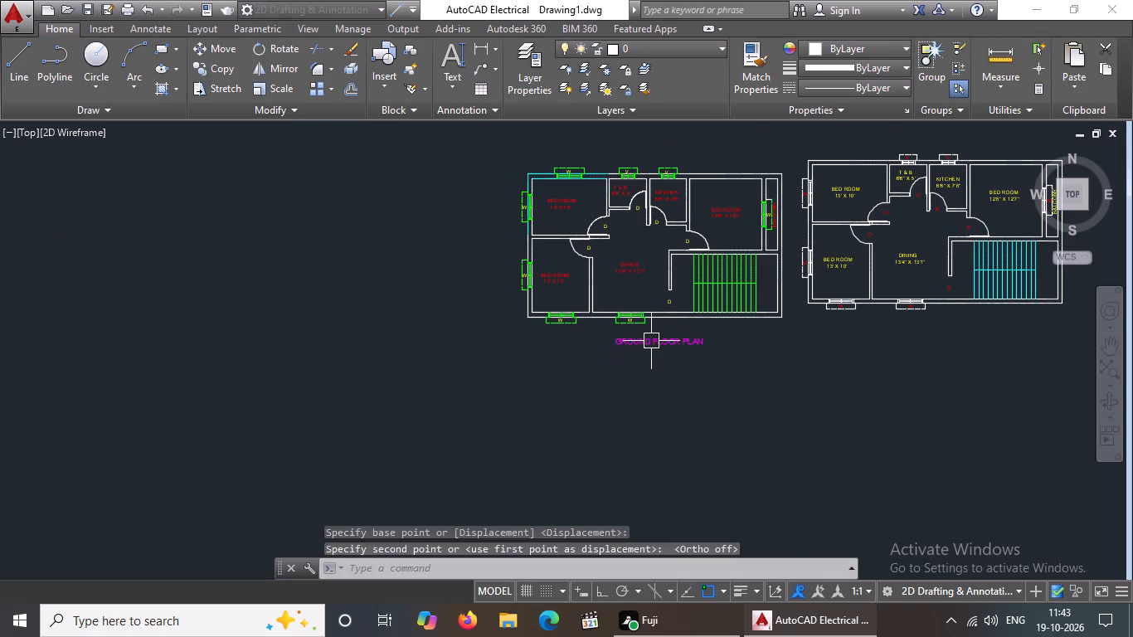
middle_drag(762, 331, 513, 423)
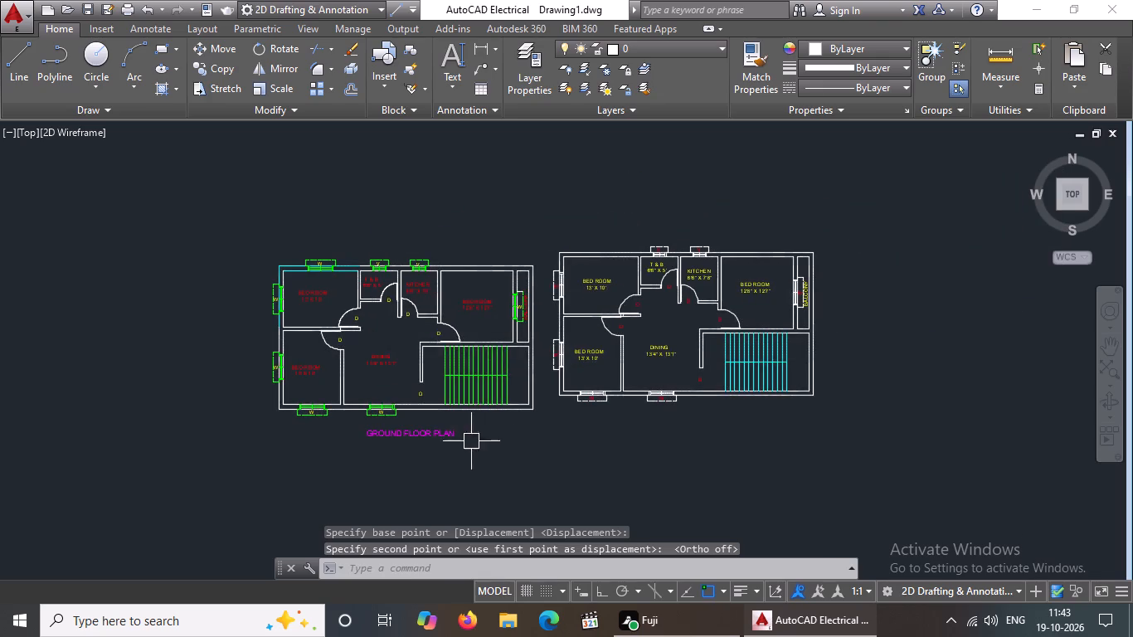
Copy the GROUND FLOOR PLAN title to a spot beneath the second plan, roughly centred under it.
scroll(421, 466, up, 1)
click(401, 415)
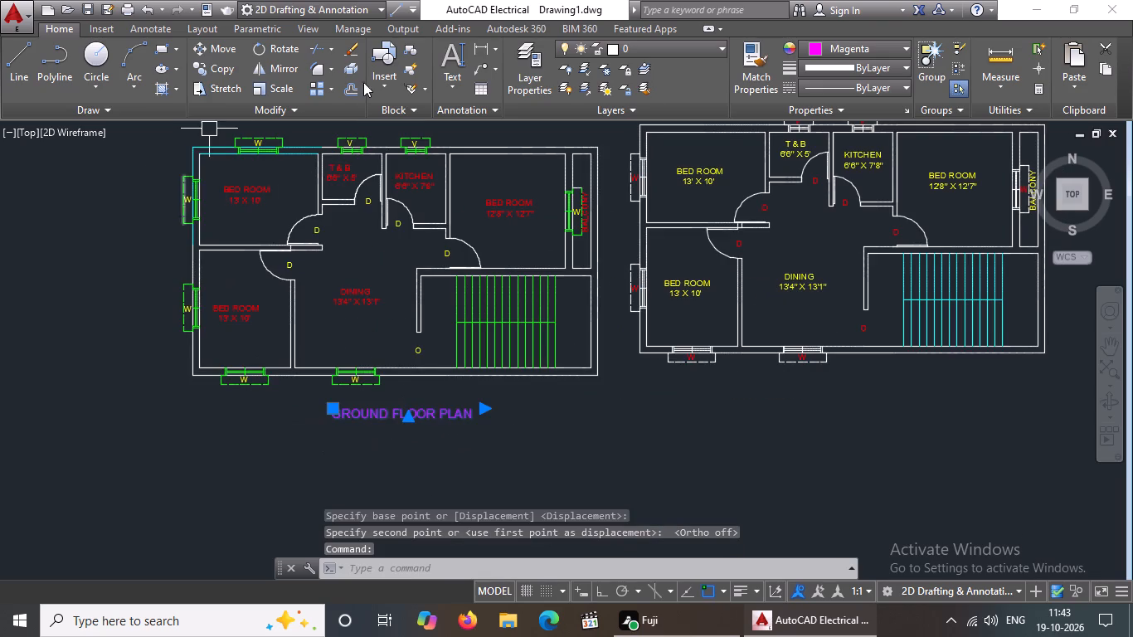
click(196, 66)
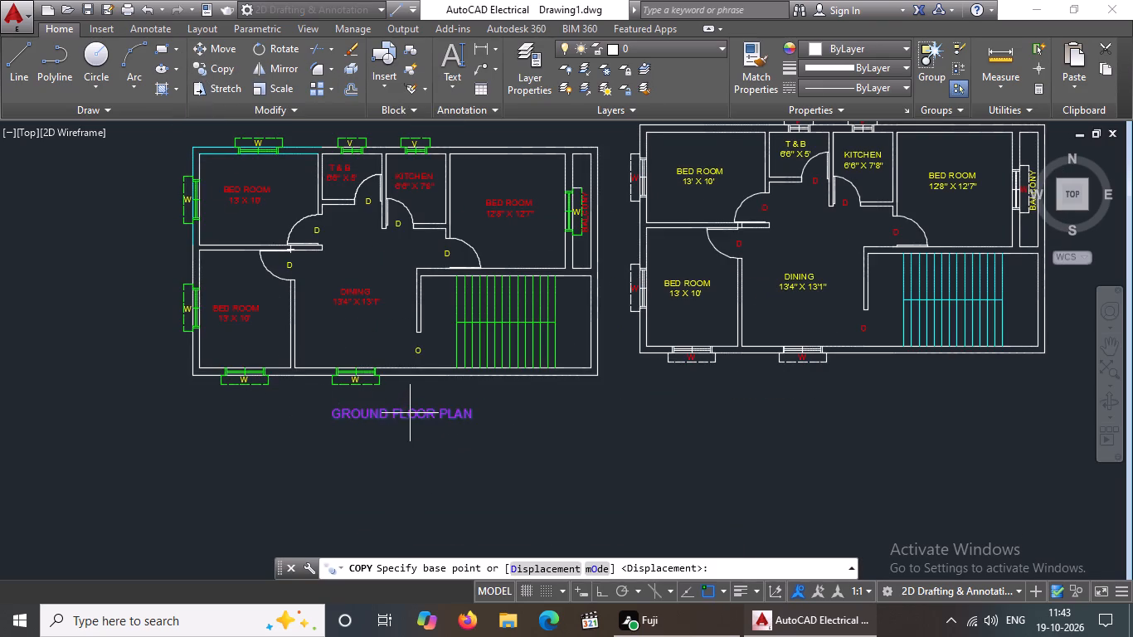
click(410, 412)
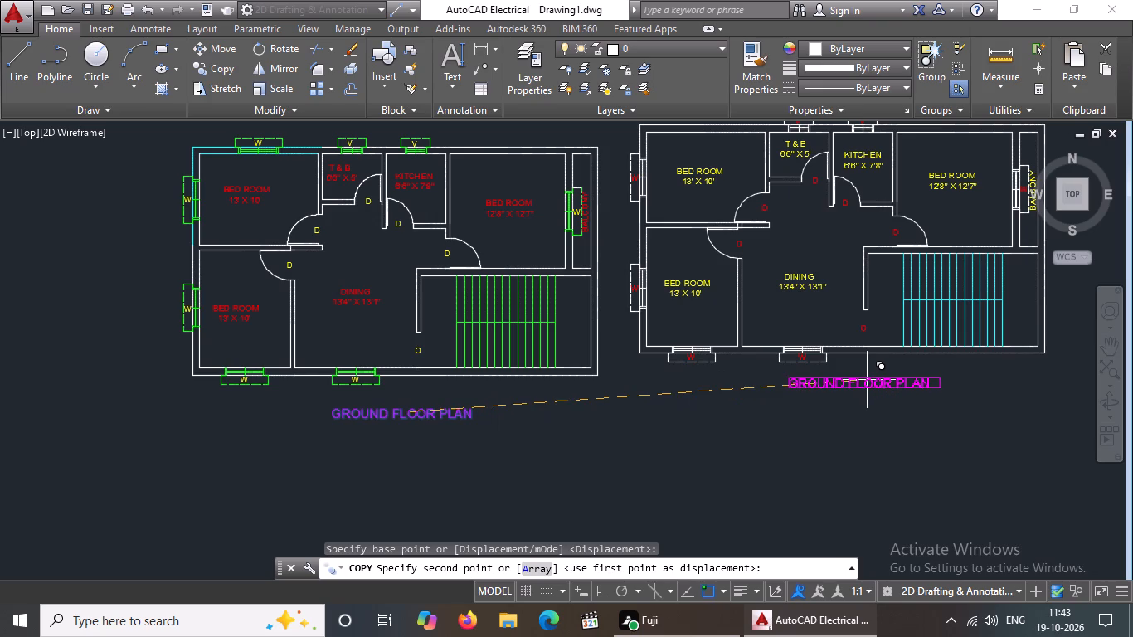
click(868, 381)
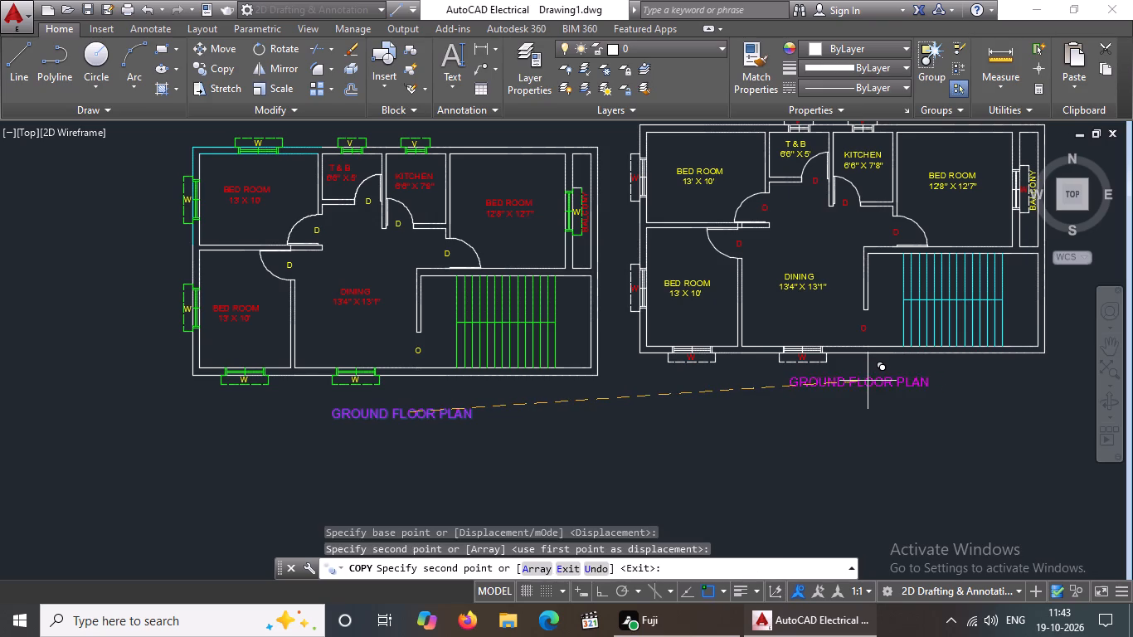
key(Escape)
Replace the wording of the copied title beneath the second plan with FIRST FLOOR PLAN.
double_click(897, 385)
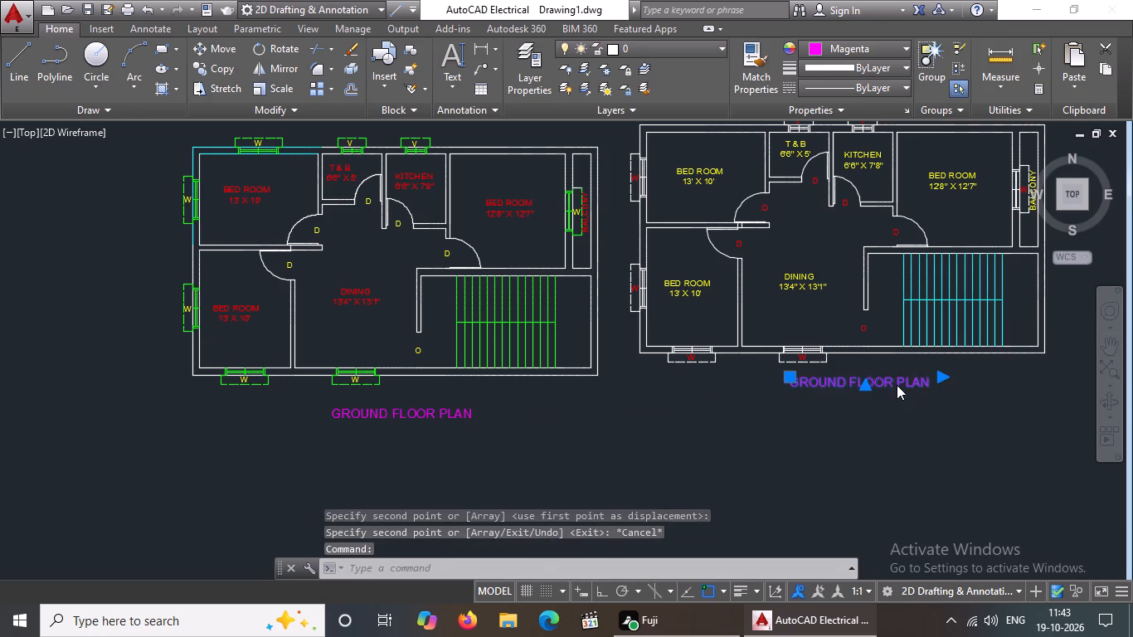
key(Right)
key(Right)
key(Right)
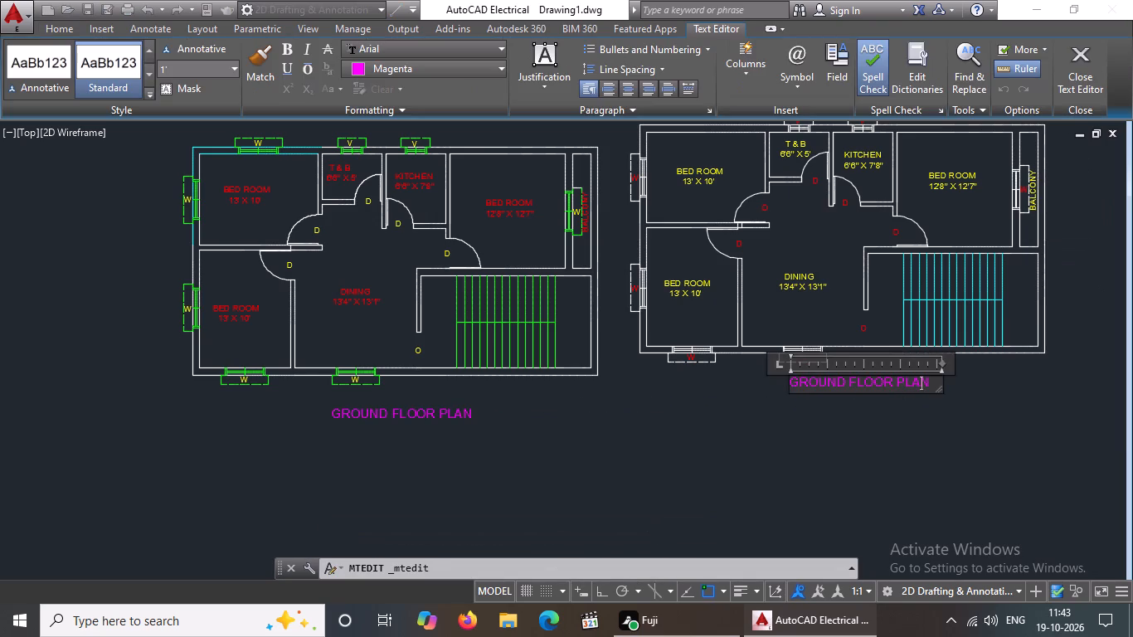
key(Right)
key(Right)
key(BackSpace)
key(BackSpace)
key(BackSpace)
key(BackSpace)
key(BackSpace)
key(BackSpace)
key(BackSpace)
key(BackSpace)
key(BackSpace)
key(BackSpace)
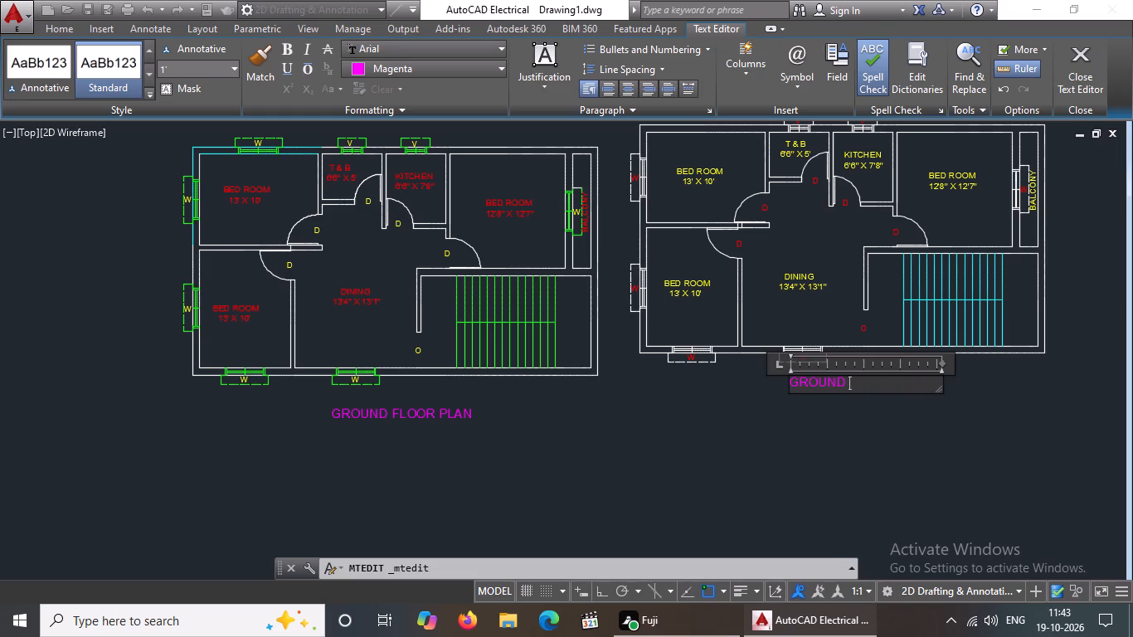
key(BackSpace)
key(BackSpace)
key(BackSpace)
key(BackSpace)
key(BackSpace)
key(BackSpace)
key(BackSpace)
key(BackSpace)
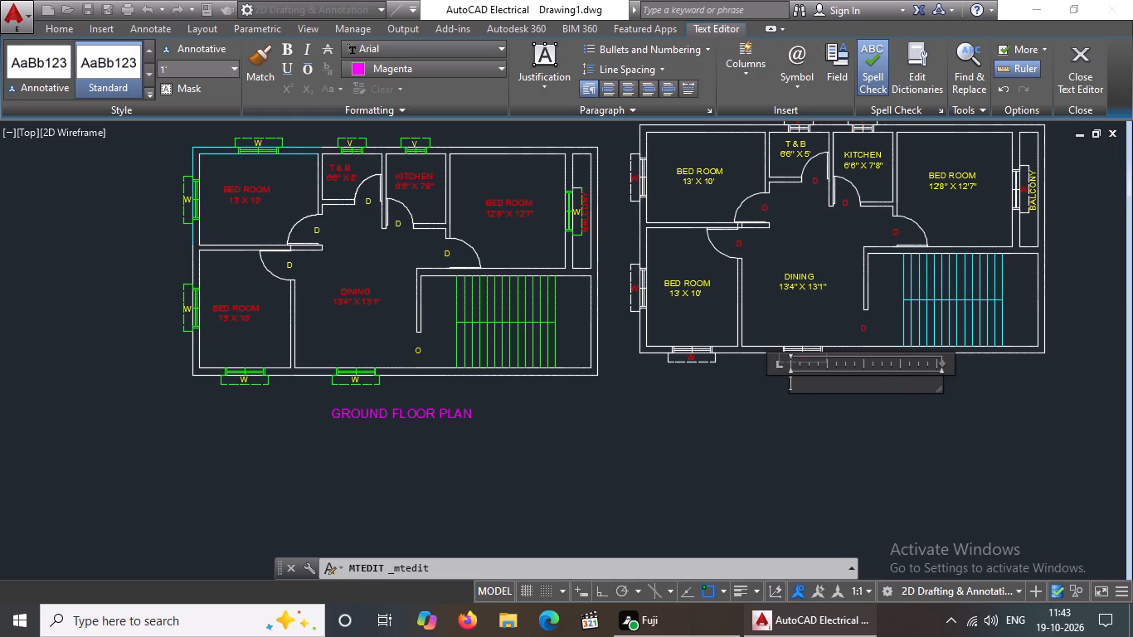
key(BackSpace)
key(BackSpace)
key(BackSpace)
key(BackSpace)
key(BackSpace)
key(BackSpace)
key(BackSpace)
key(BackSpace)
key(BackSpace)
key(f)
text(IRST)
key(space)
text(FLOOR PLANB)
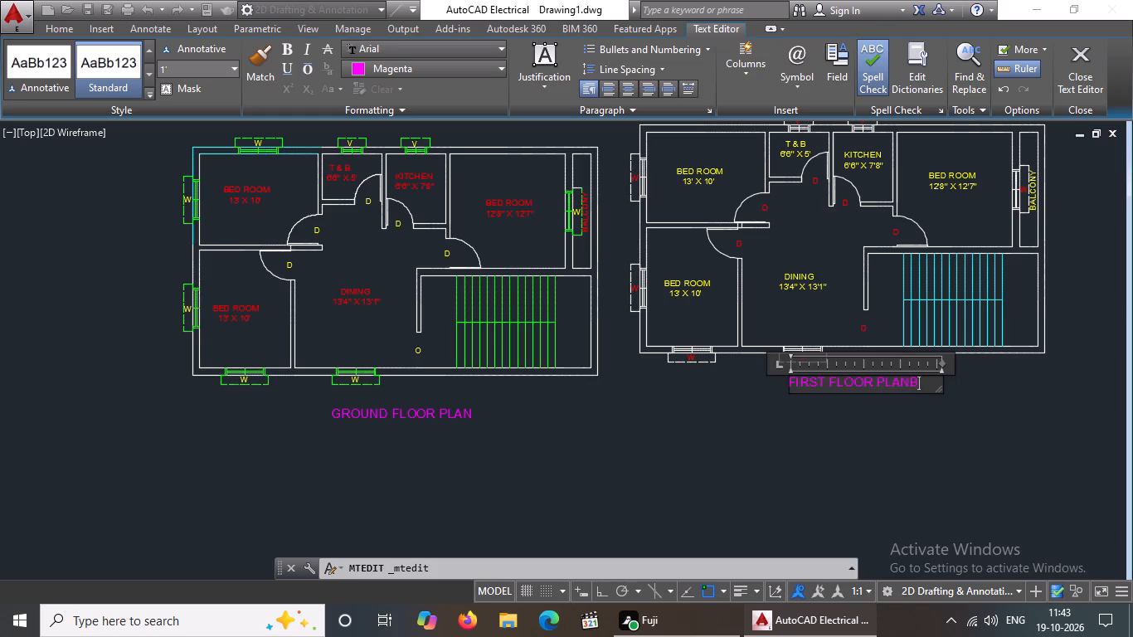
key(BackSpace)
click(751, 427)
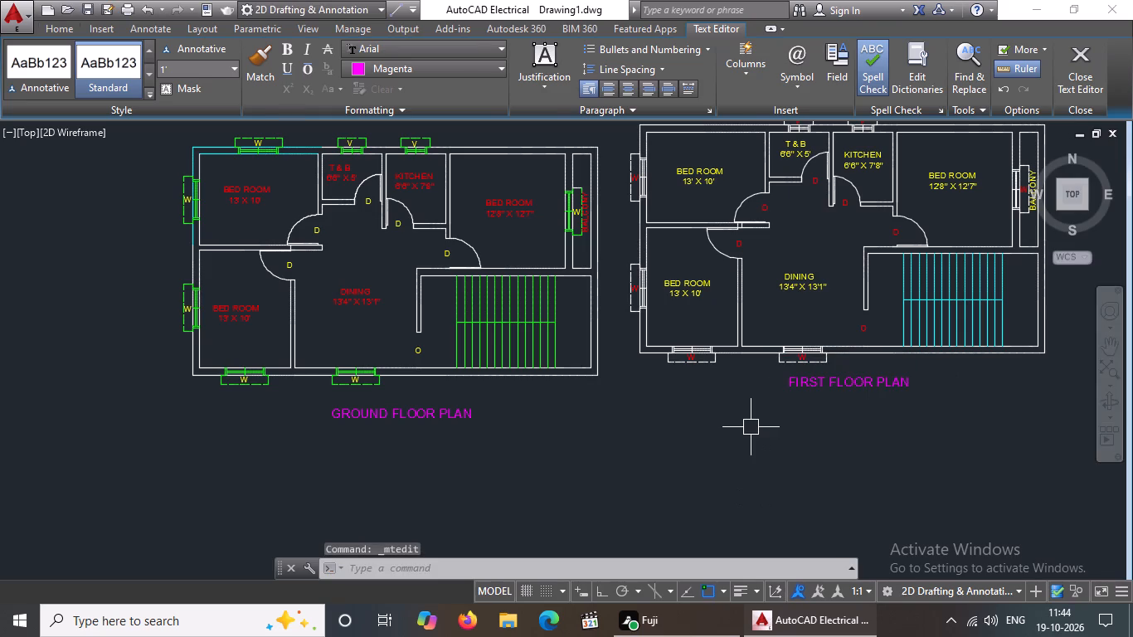
Change the inner line of the outer side wall in the ground floor's upper 13' X 10' bedroom to cyan.
scroll(778, 423, down, 1)
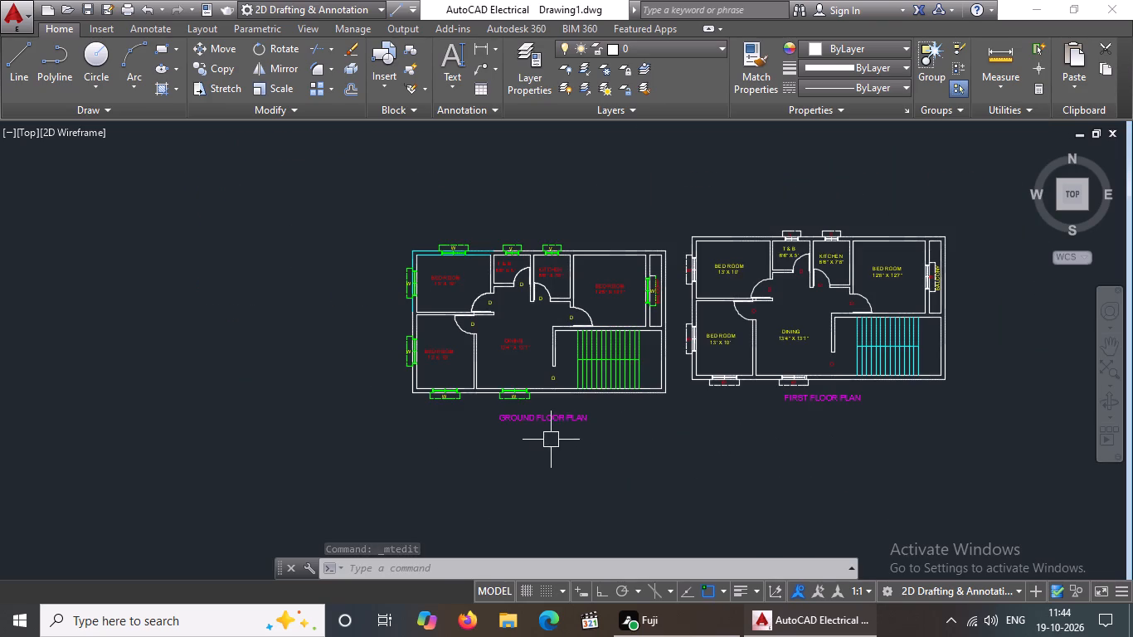
scroll(820, 411, up, 2)
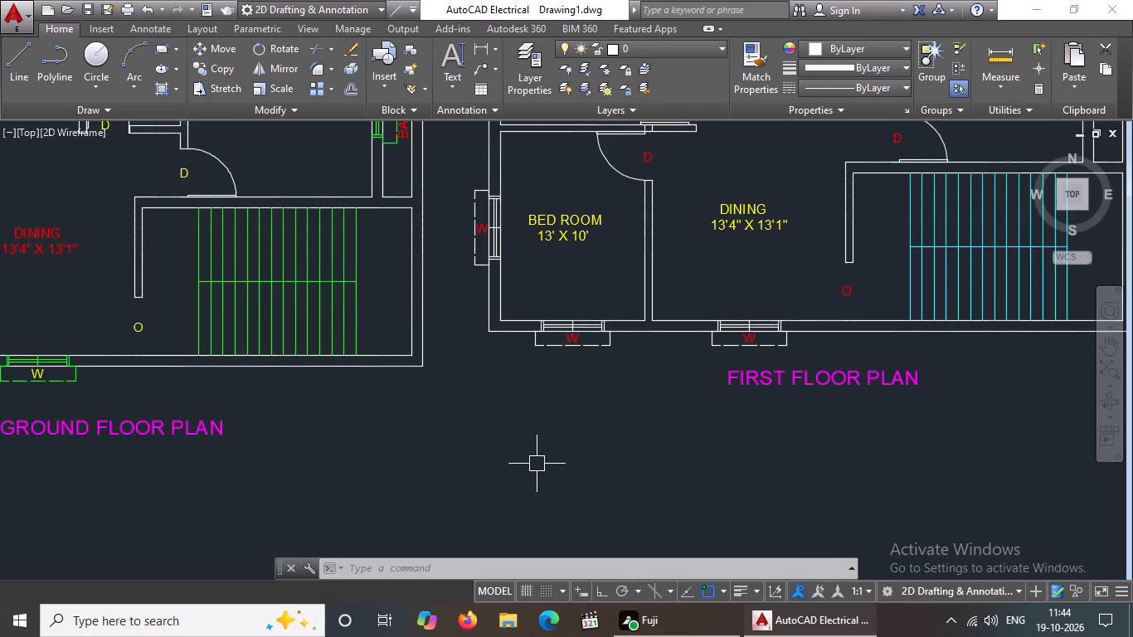
scroll(537, 464, down, 2)
scroll(297, 427, up, 3)
scroll(286, 360, down, 2)
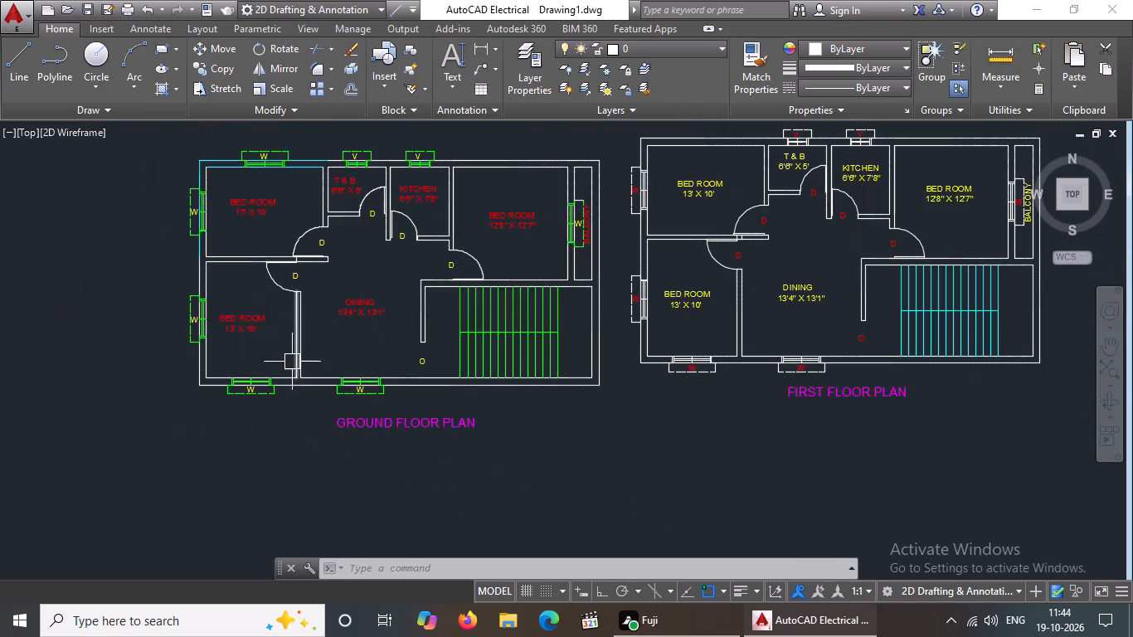
scroll(182, 184, up, 3)
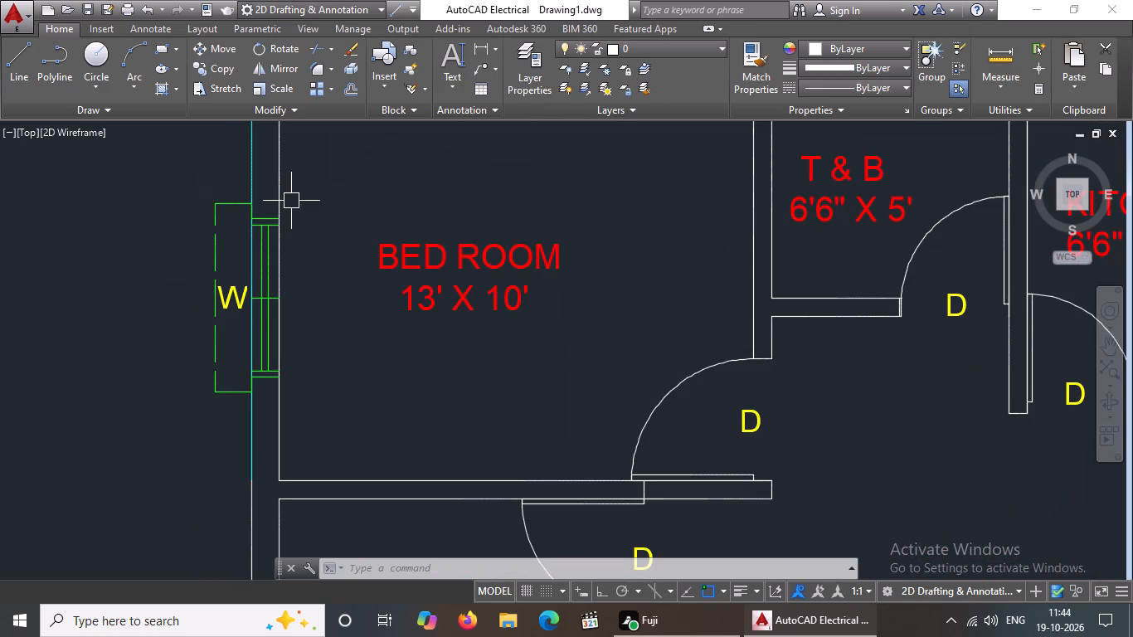
middle_drag(295, 210, 275, 378)
click(263, 351)
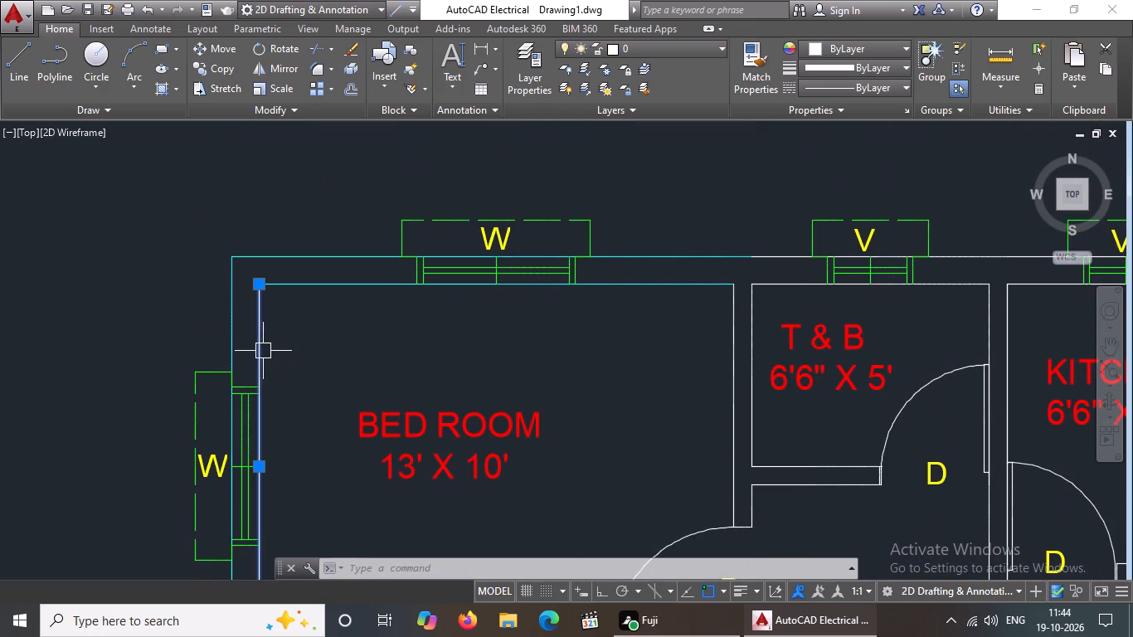
click(855, 38)
click(854, 50)
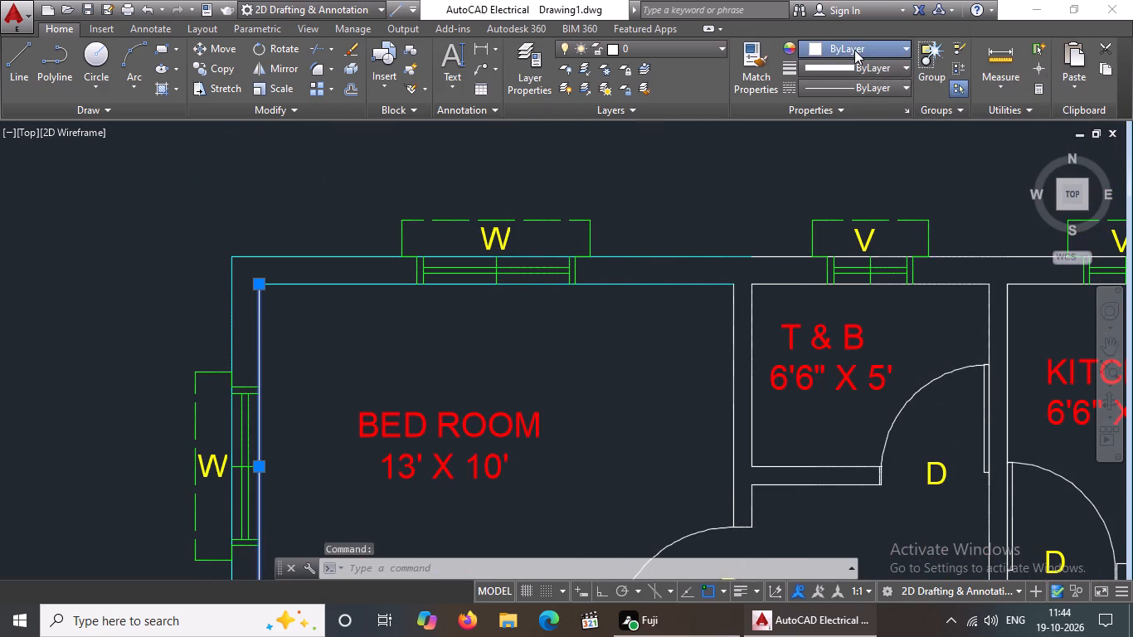
click(858, 218)
scroll(420, 295, down, 3)
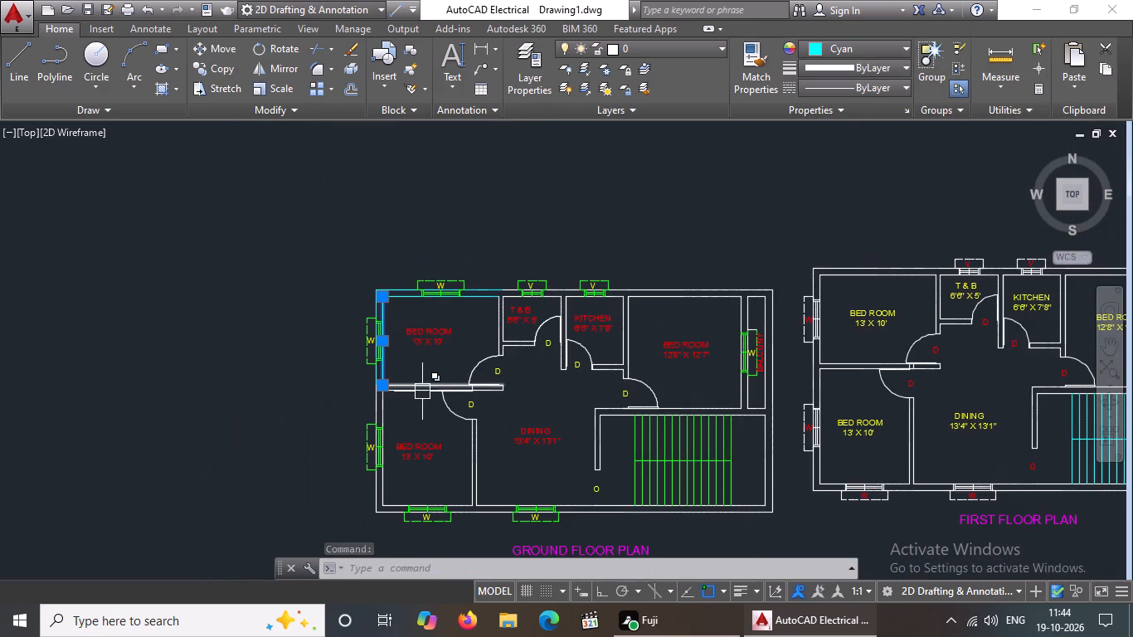
scroll(411, 446, up, 2)
key(Escape)
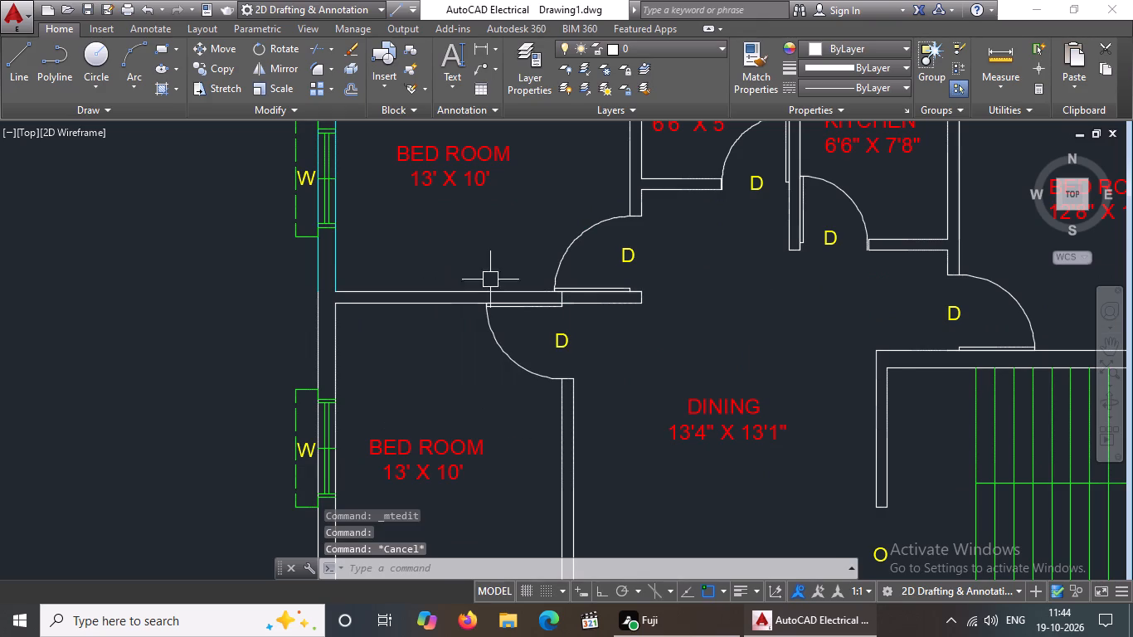
Change the upper line of the partition wall between the ground floor's two 13' X 10' bedrooms to cyan.
scroll(493, 292, up, 2)
click(489, 293)
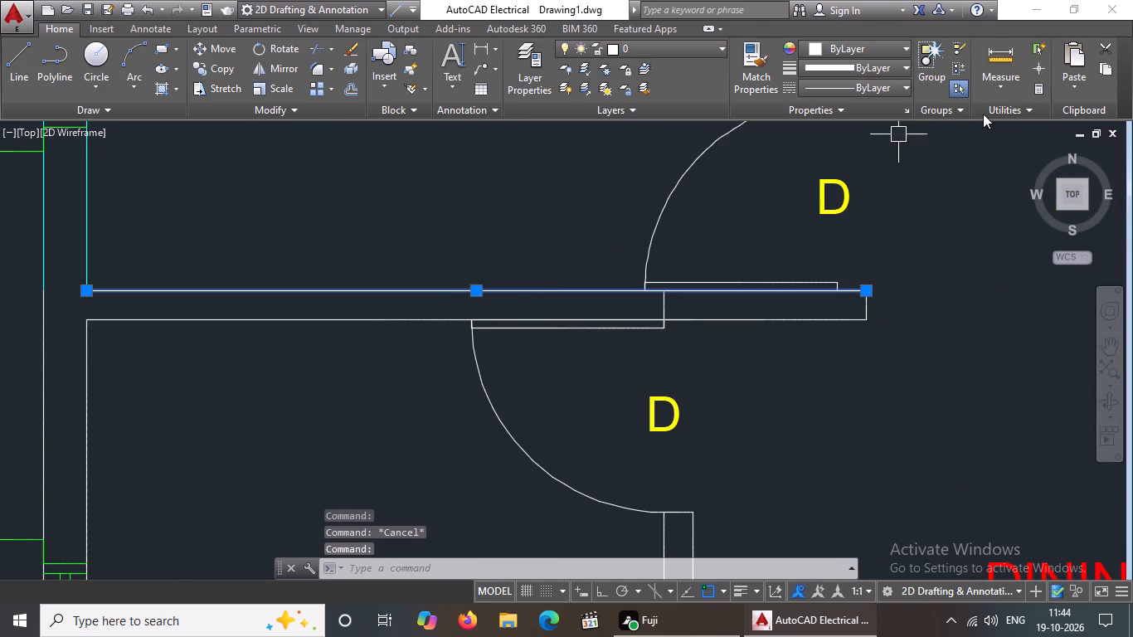
click(815, 46)
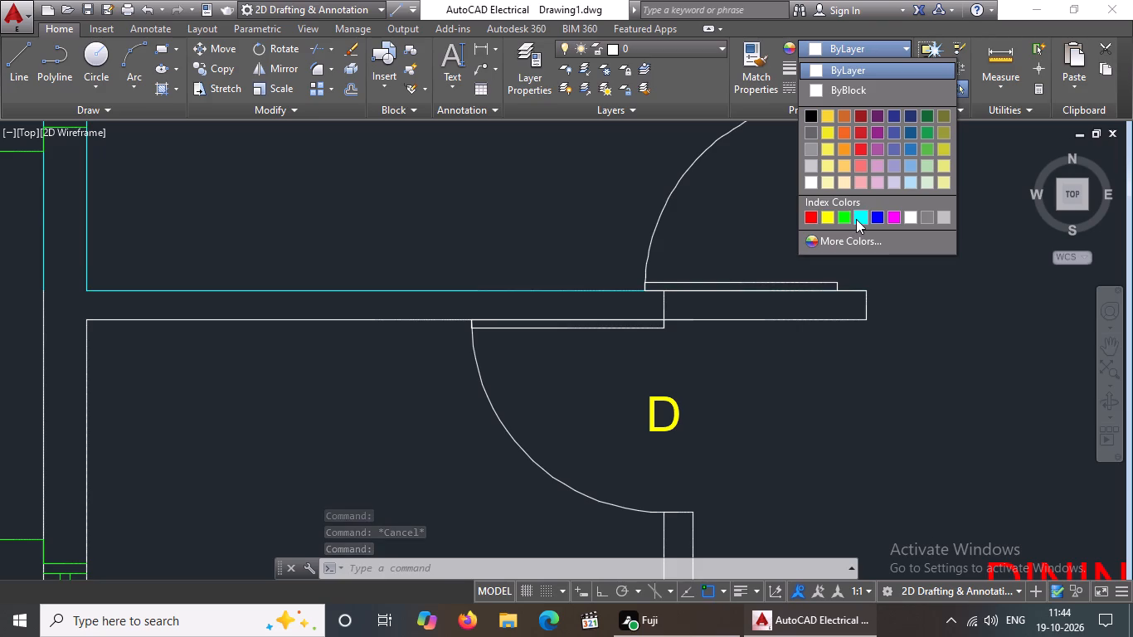
click(857, 219)
scroll(644, 301, down, 3)
key(Escape)
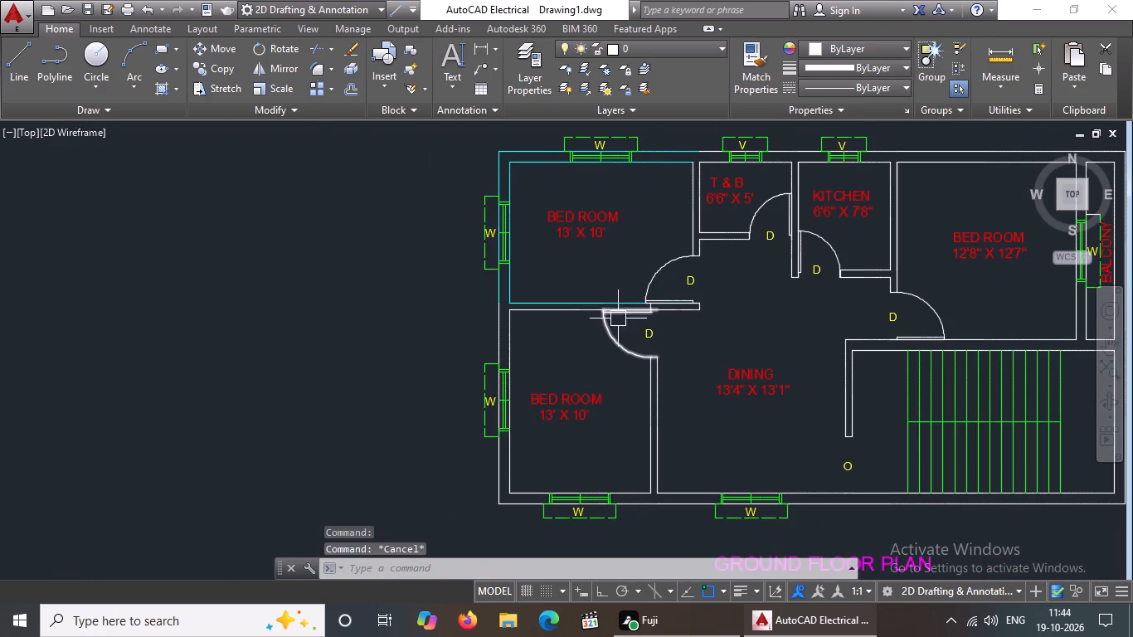
Change the short end line of that partition wall and its lower line segment beyond the door to cyan.
scroll(762, 341, up, 2)
scroll(631, 270, up, 2)
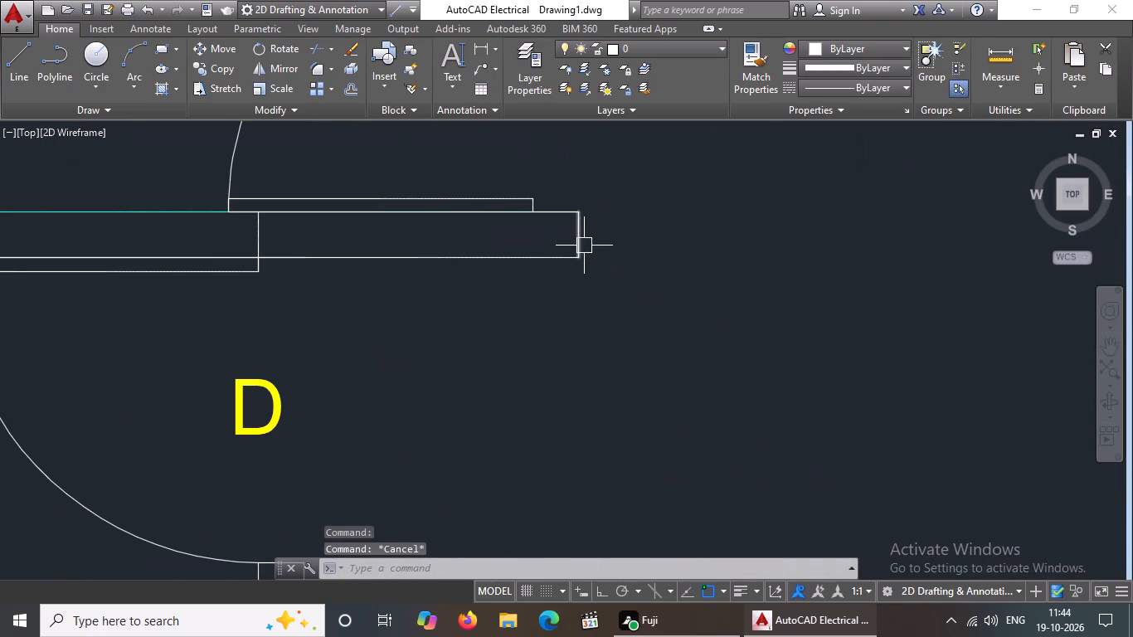
click(575, 246)
click(813, 41)
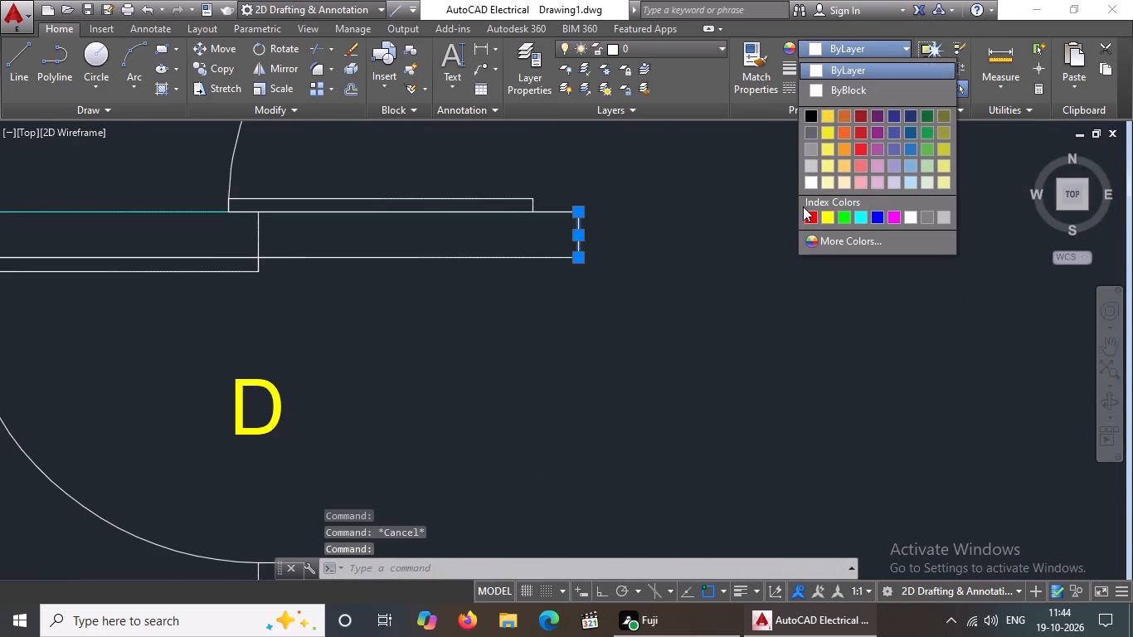
click(859, 218)
scroll(693, 225, down, 3)
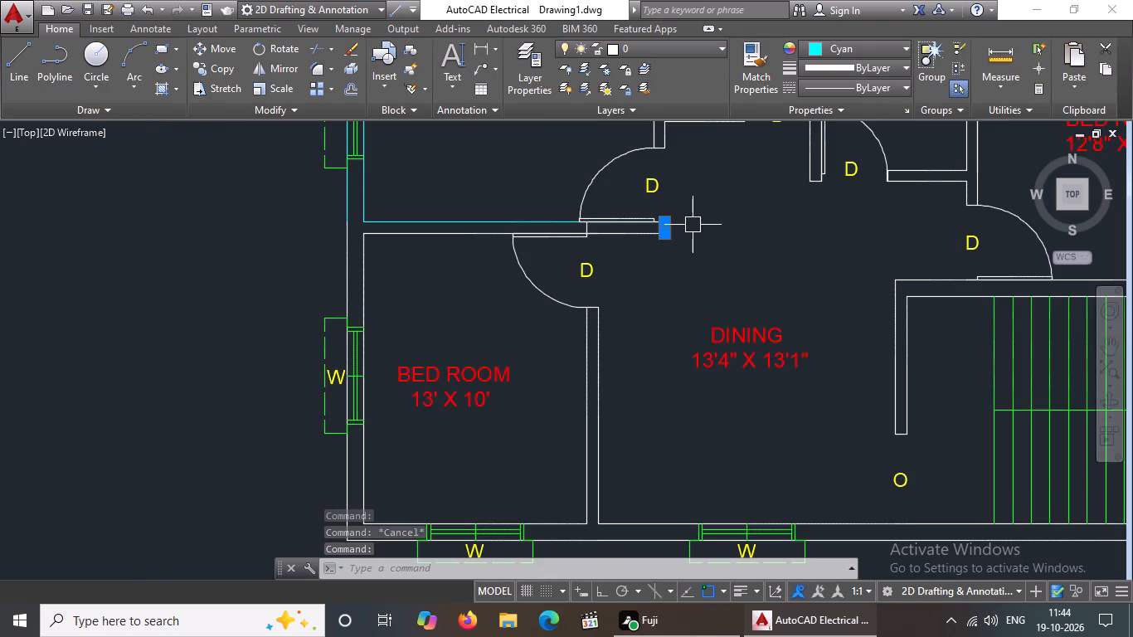
key(Escape)
scroll(629, 241, up, 2)
click(602, 222)
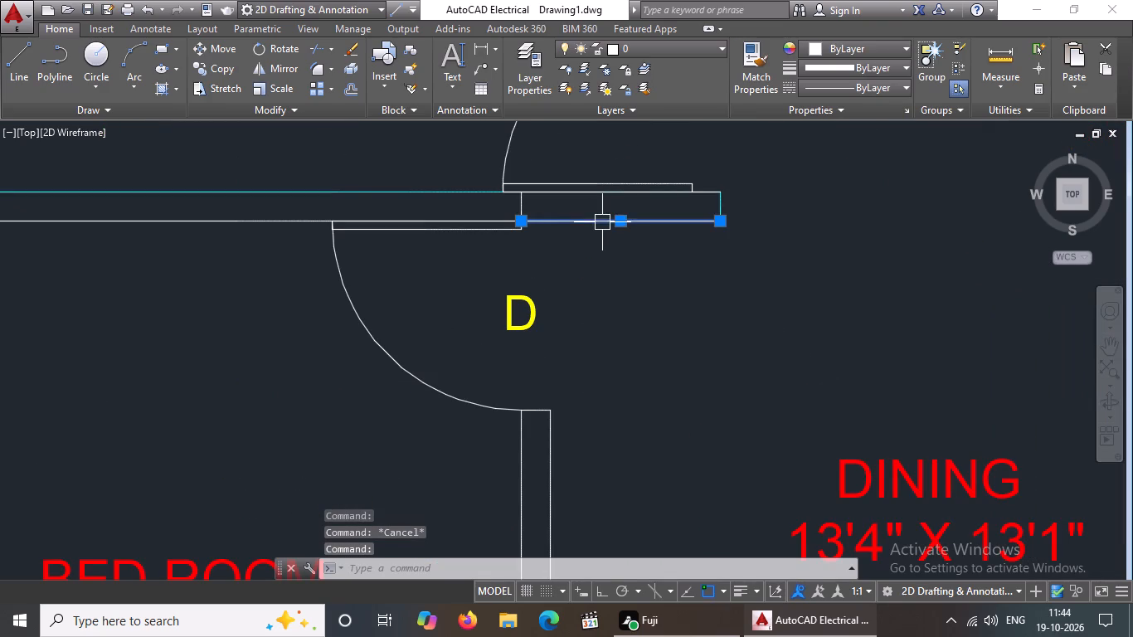
click(864, 48)
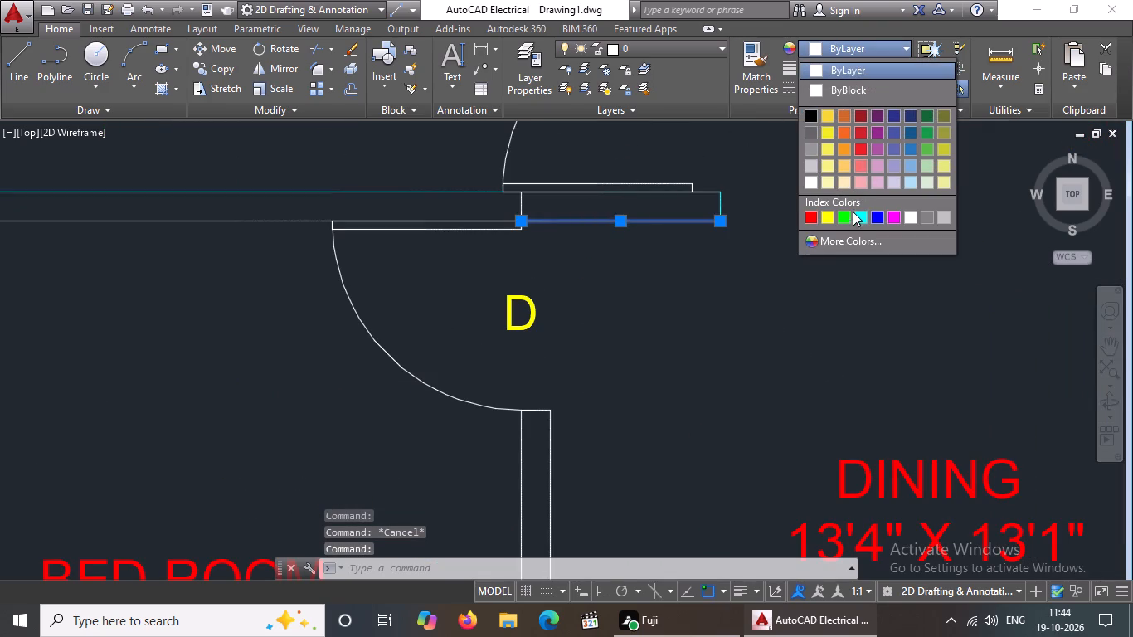
click(854, 216)
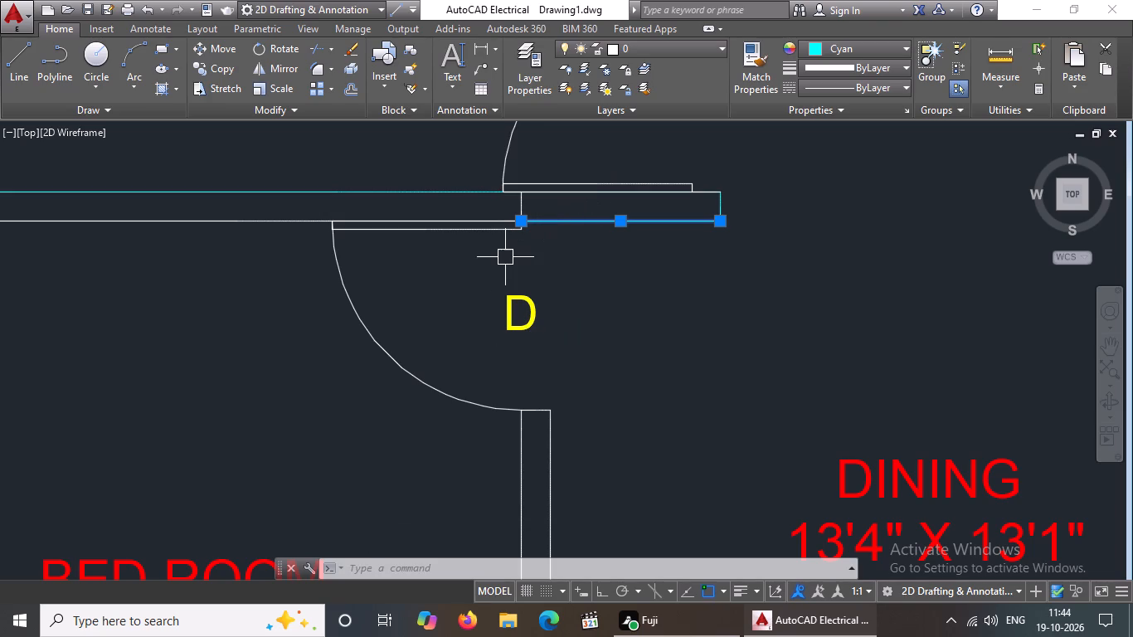
Change the long lower line of the partition wall between the ground floor's two 13' X 10' bedrooms to cyan.
click(191, 217)
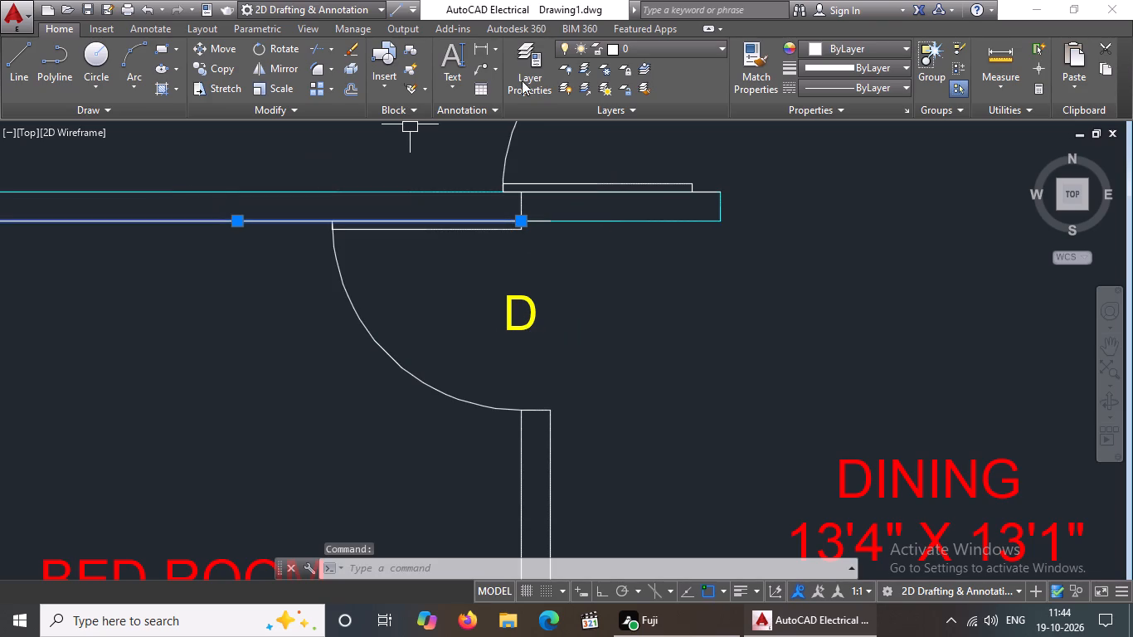
click(852, 54)
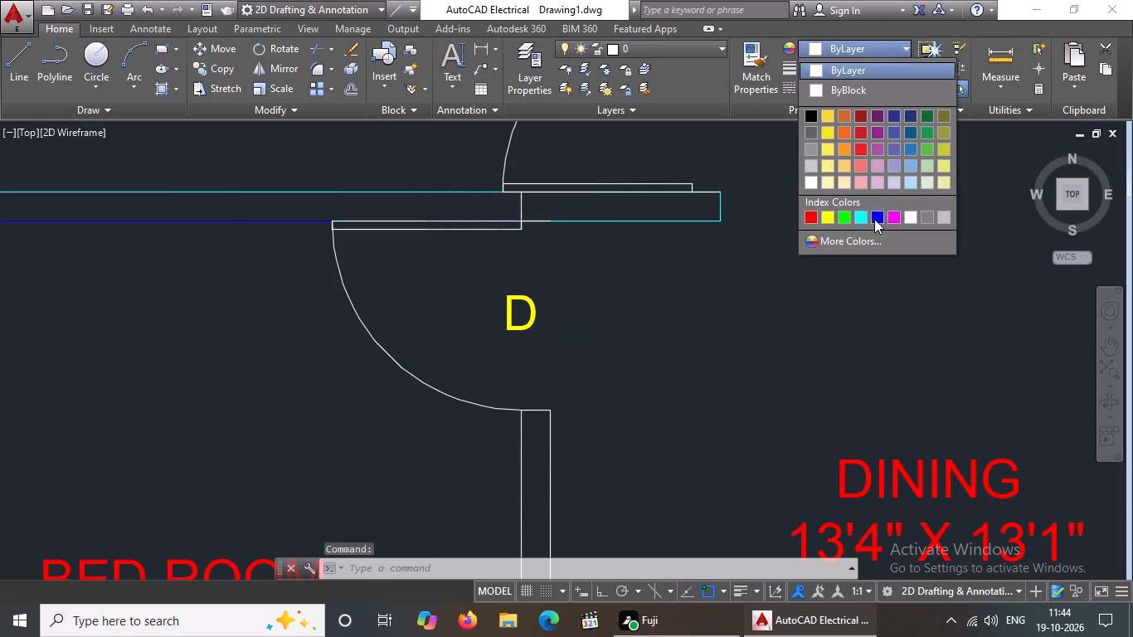
click(863, 219)
Change the inner and outer lines of the outer side wall at the ground floor's lower 13' X 10' bedroom to cyan.
scroll(862, 219, down, 4)
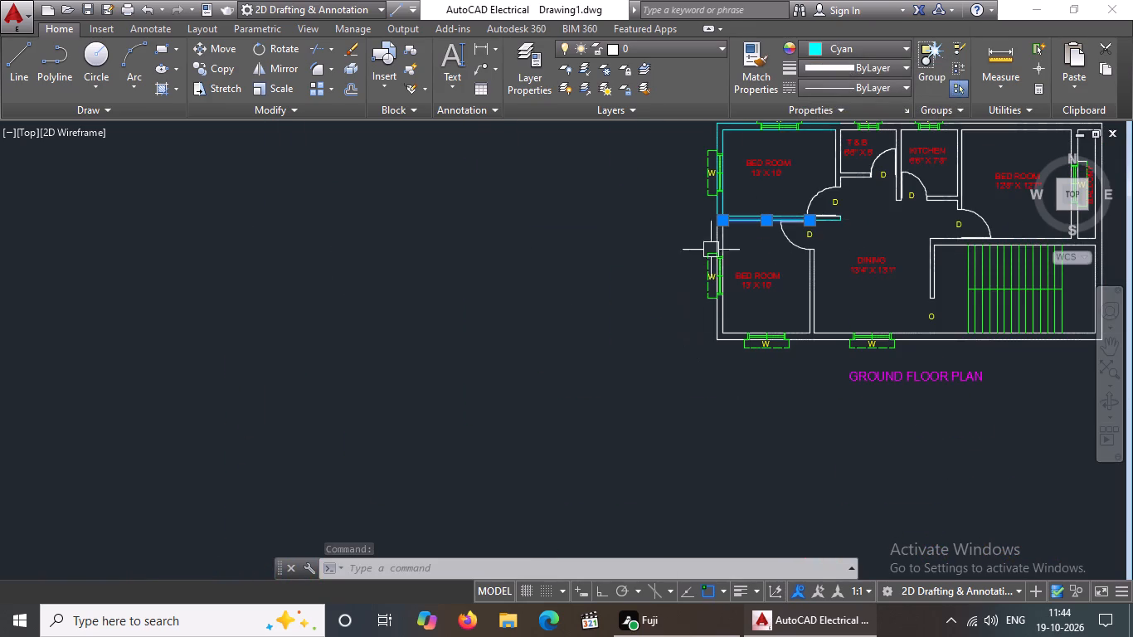
scroll(760, 230, up, 4)
click(507, 277)
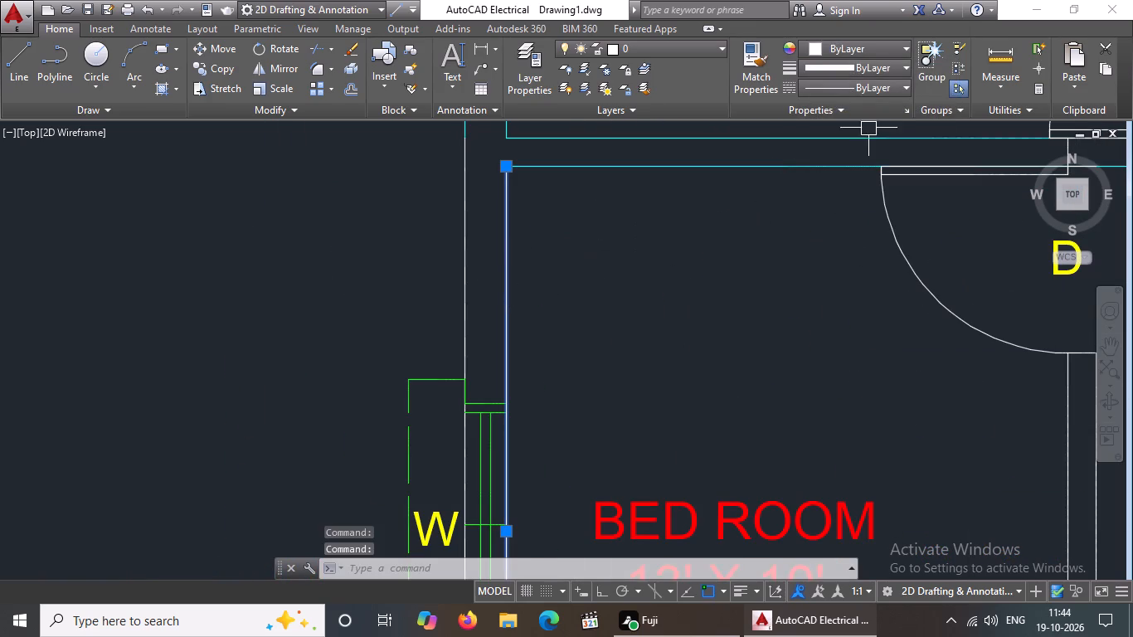
click(879, 45)
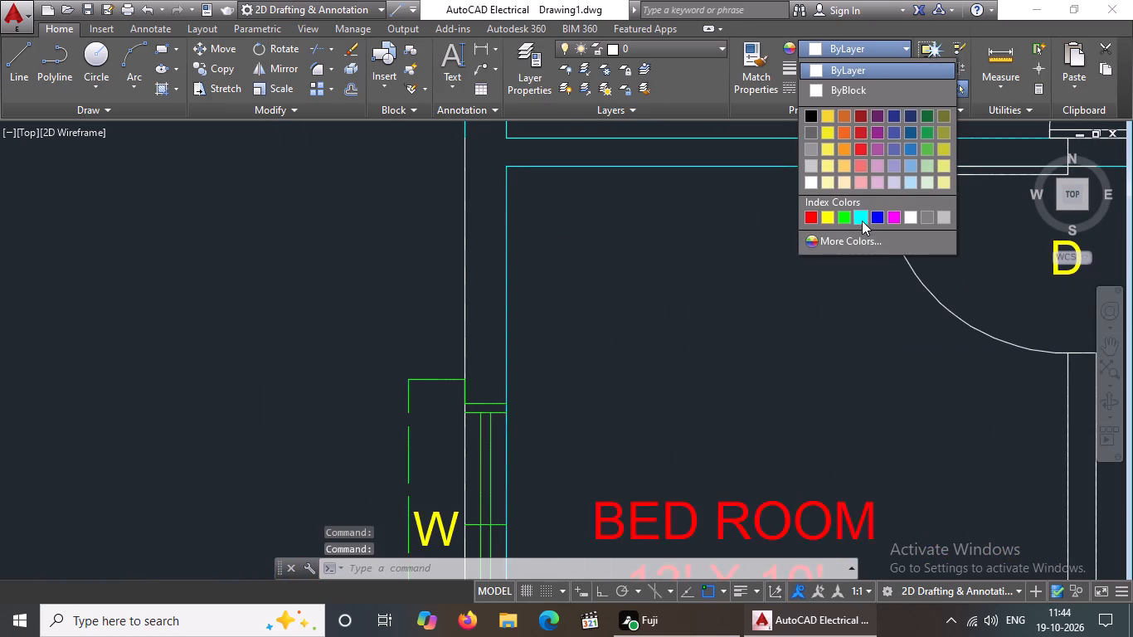
click(862, 220)
scroll(624, 291, down, 3)
scroll(591, 276, up, 3)
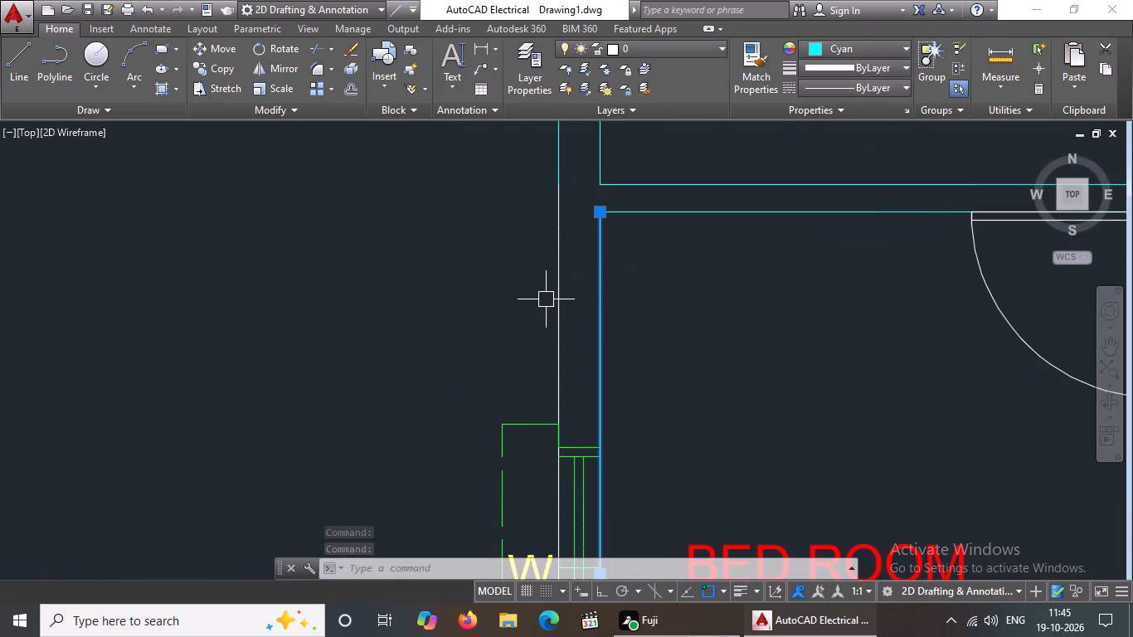
click(557, 285)
click(854, 51)
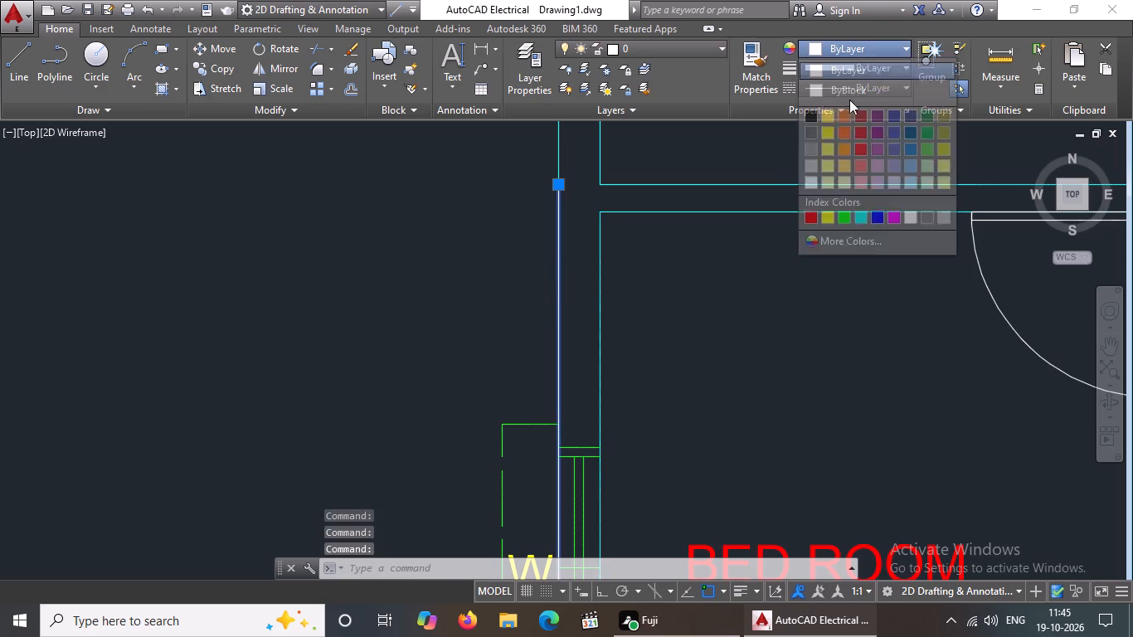
click(863, 216)
Change the outer and inner lines of the bottom wall under the ground floor's lower 13' X 10' bedroom to cyan.
scroll(867, 208, down, 4)
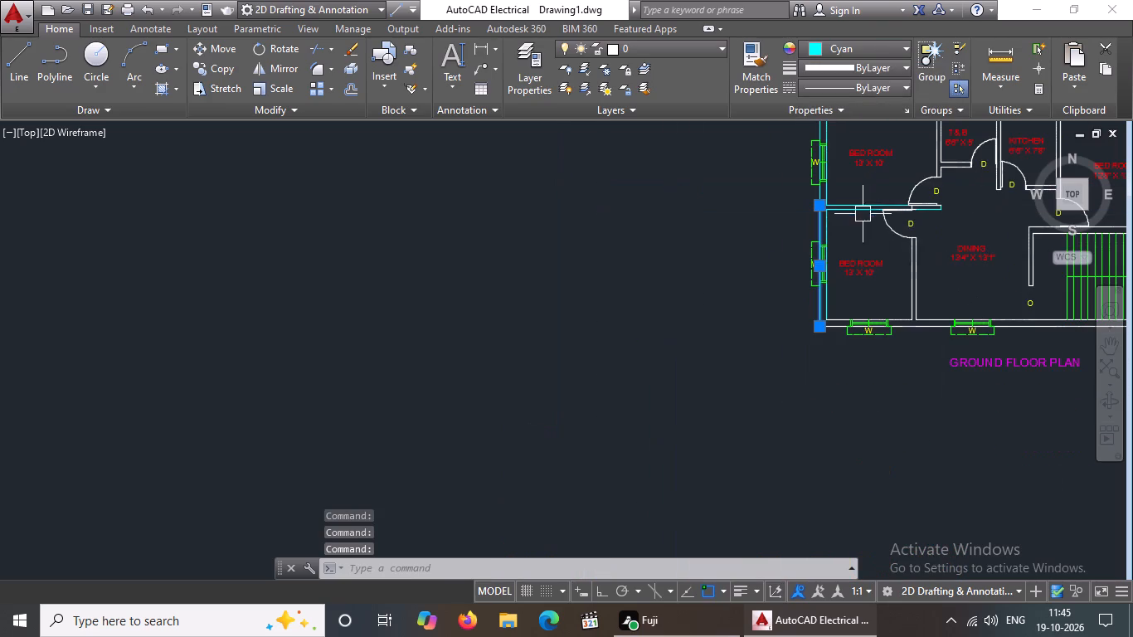
scroll(873, 311, up, 4)
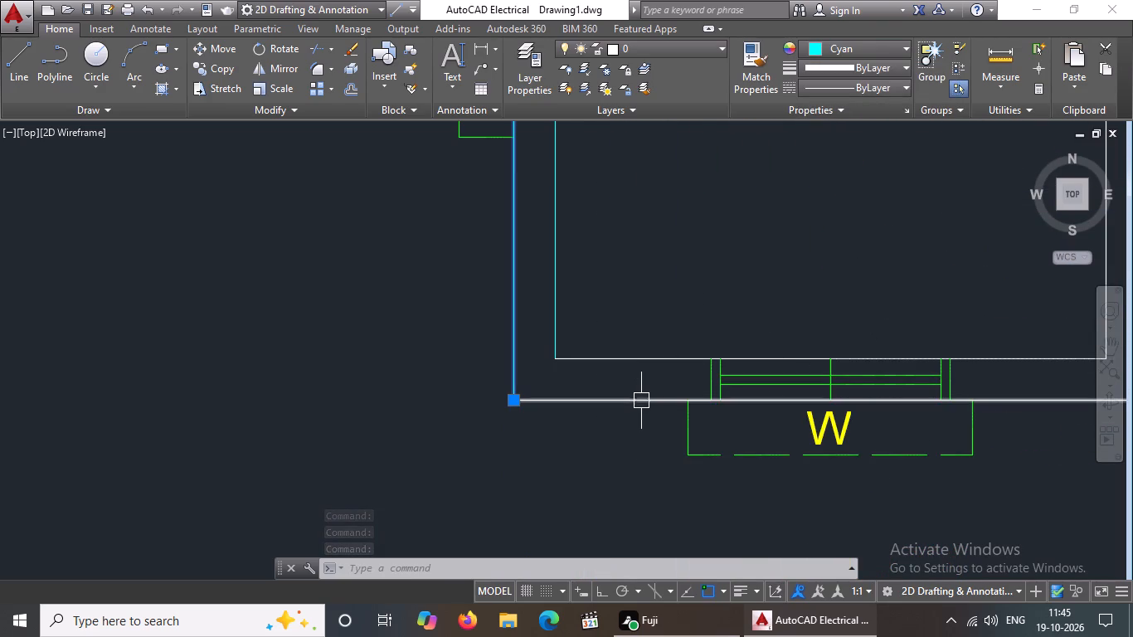
click(641, 401)
click(878, 39)
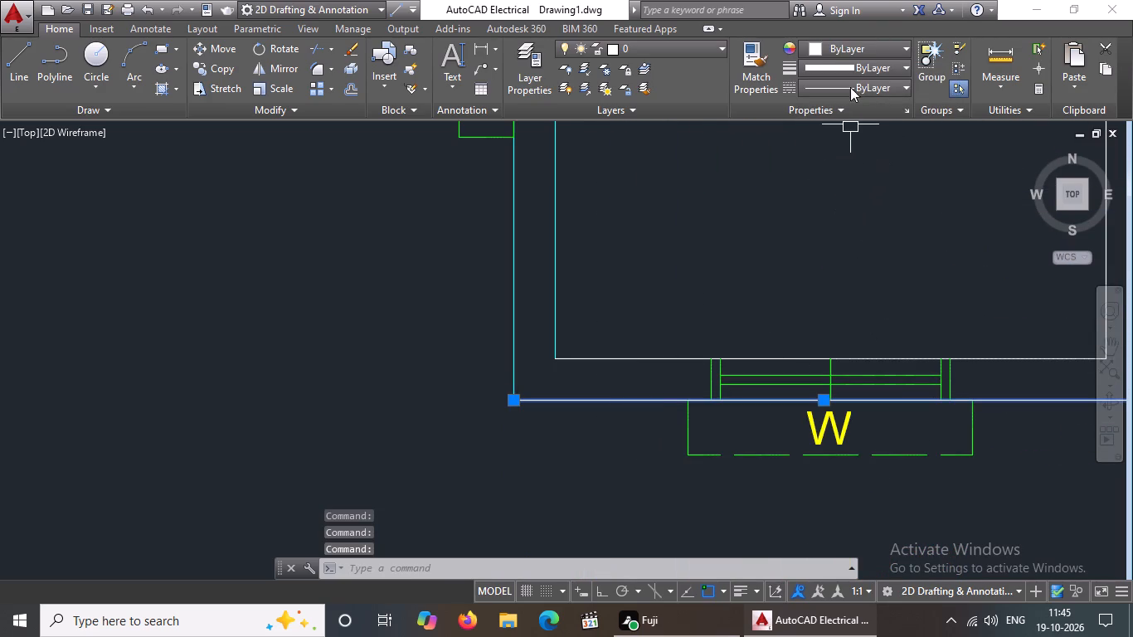
click(858, 54)
click(851, 51)
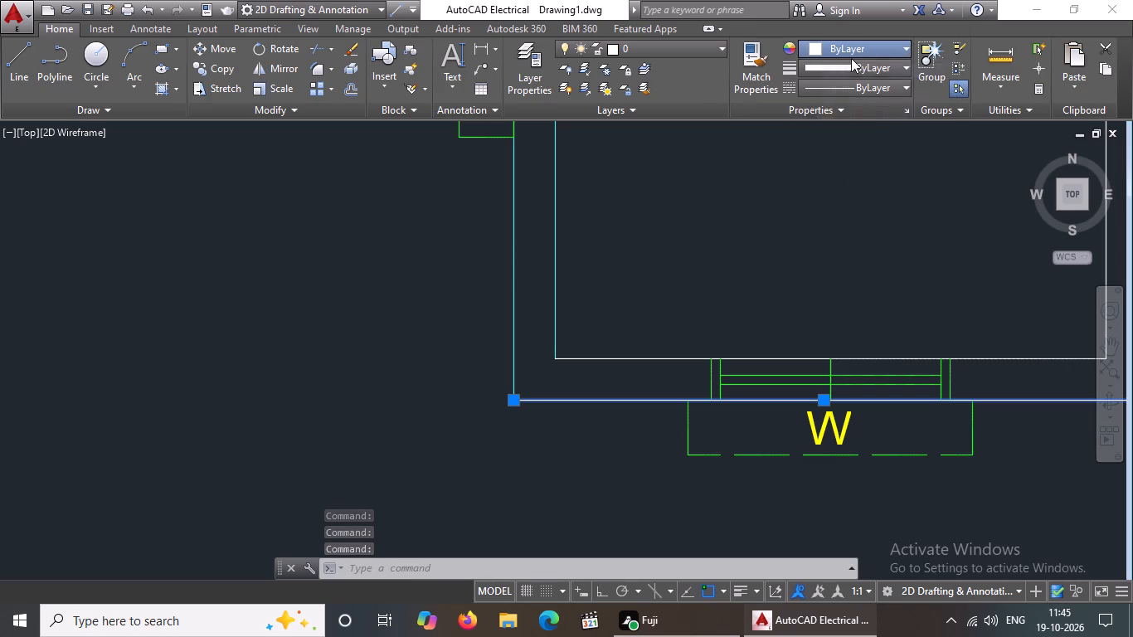
click(858, 216)
scroll(744, 263, down, 4)
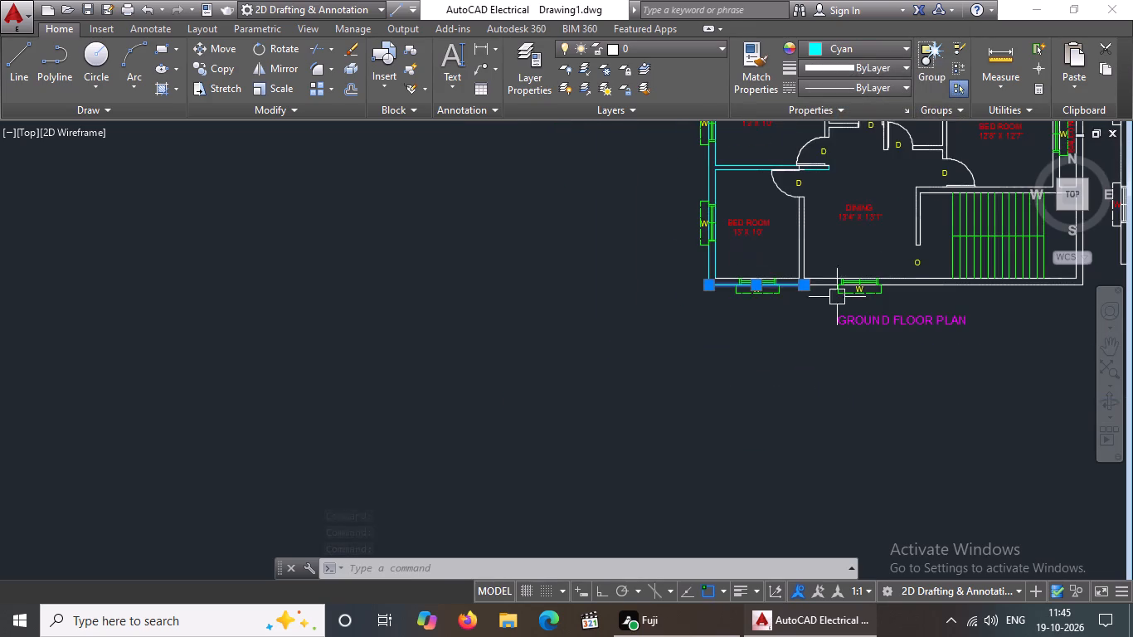
scroll(830, 270, up, 5)
click(547, 328)
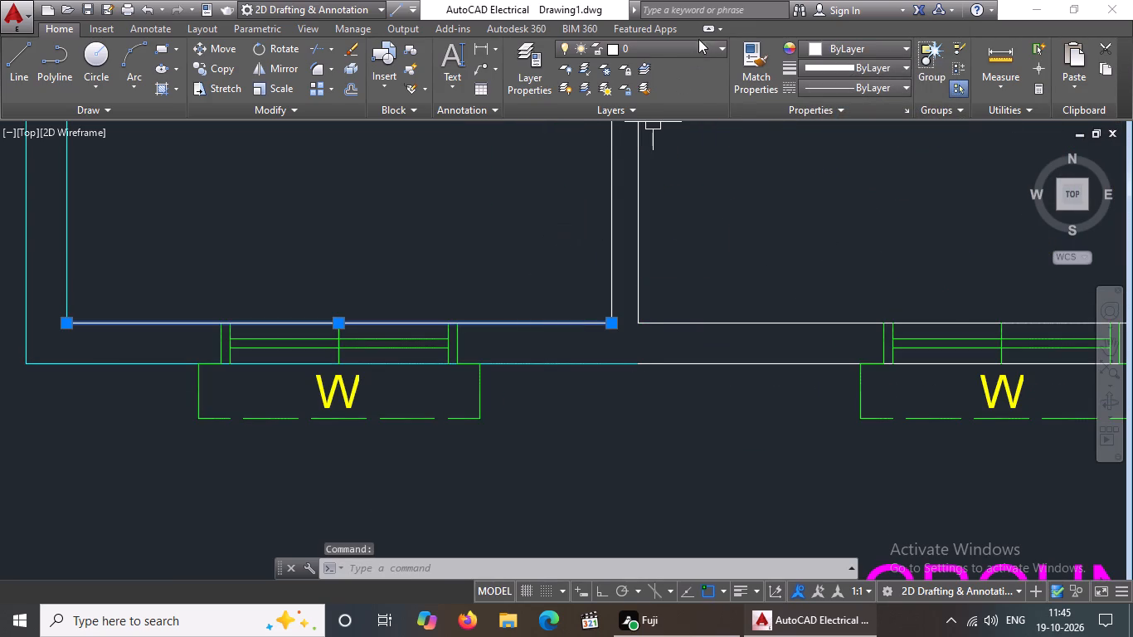
click(839, 45)
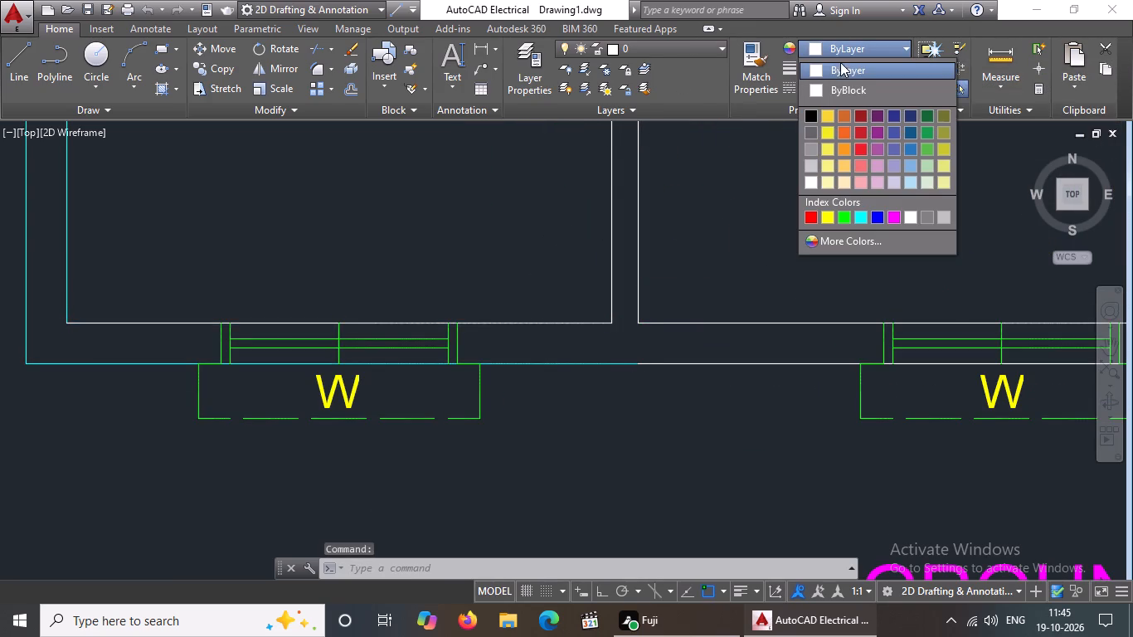
click(858, 216)
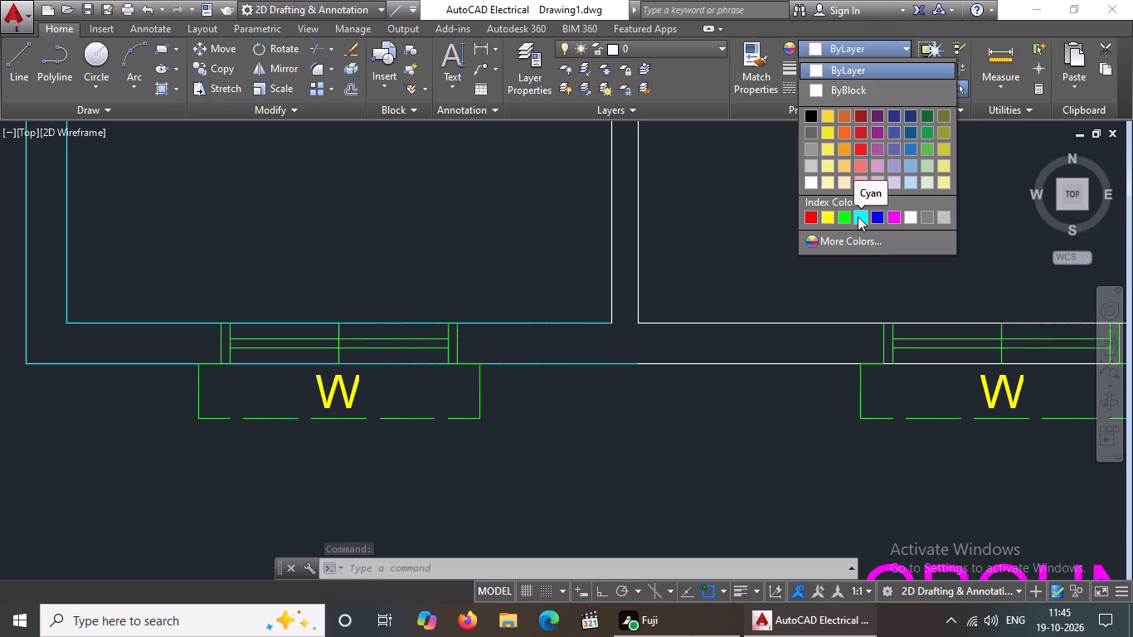
Change both long lines of the wall between the ground floor's lower bedroom and the dining area to cyan.
scroll(833, 213, down, 3)
middle_drag(785, 270, 696, 379)
scroll(689, 375, up, 1)
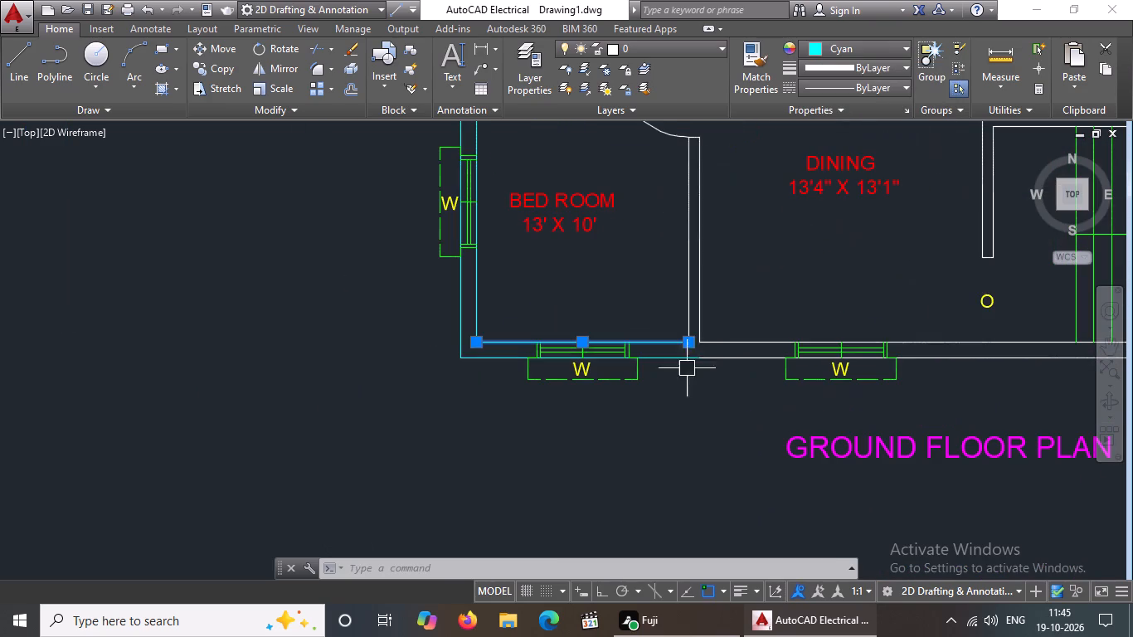
click(691, 273)
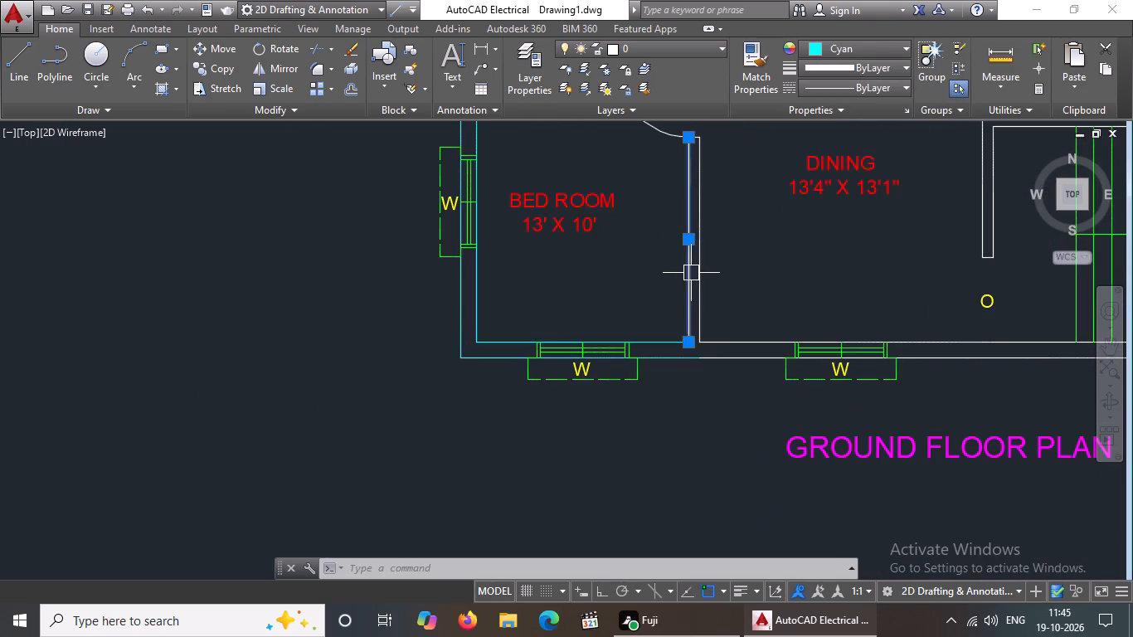
click(831, 52)
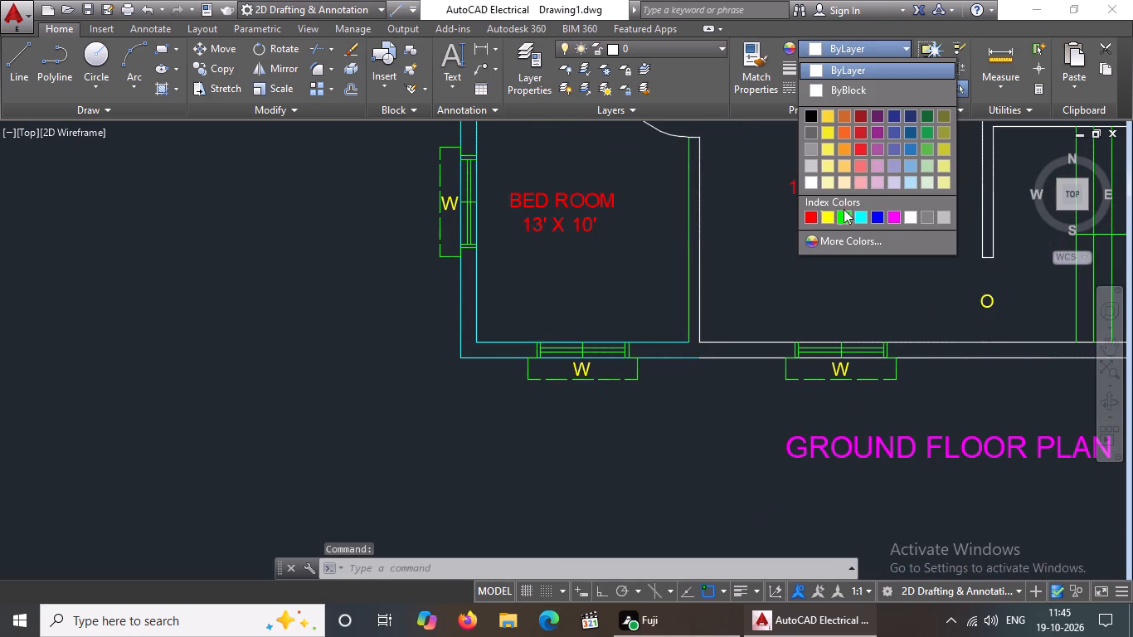
click(868, 215)
scroll(710, 276, up, 2)
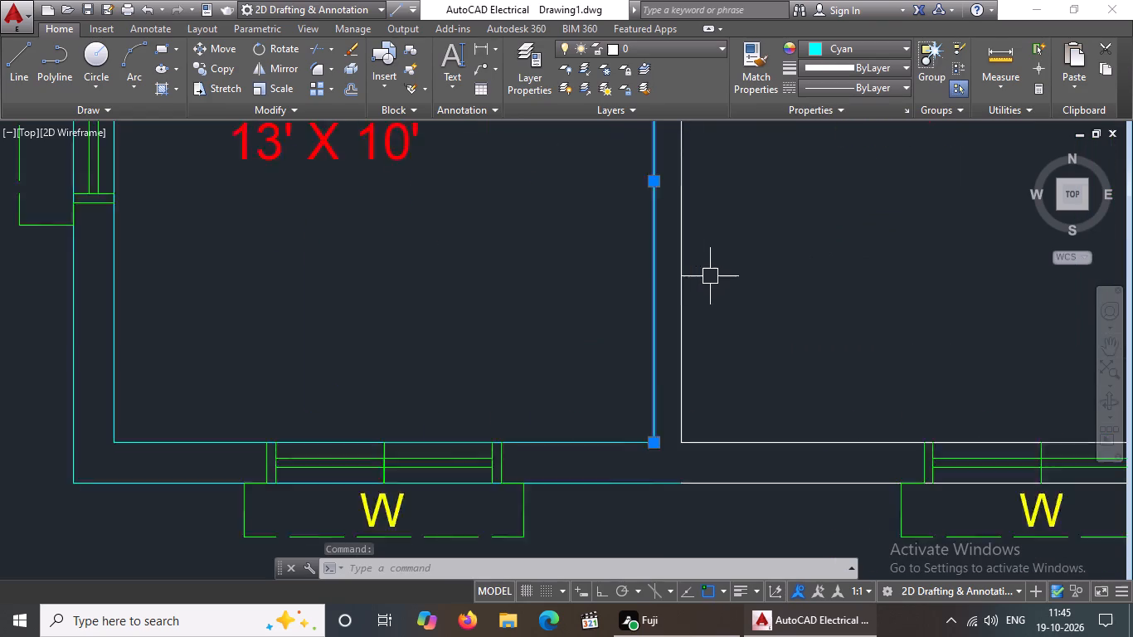
scroll(710, 276, up, 1)
scroll(710, 276, down, 4)
scroll(703, 281, up, 4)
click(697, 278)
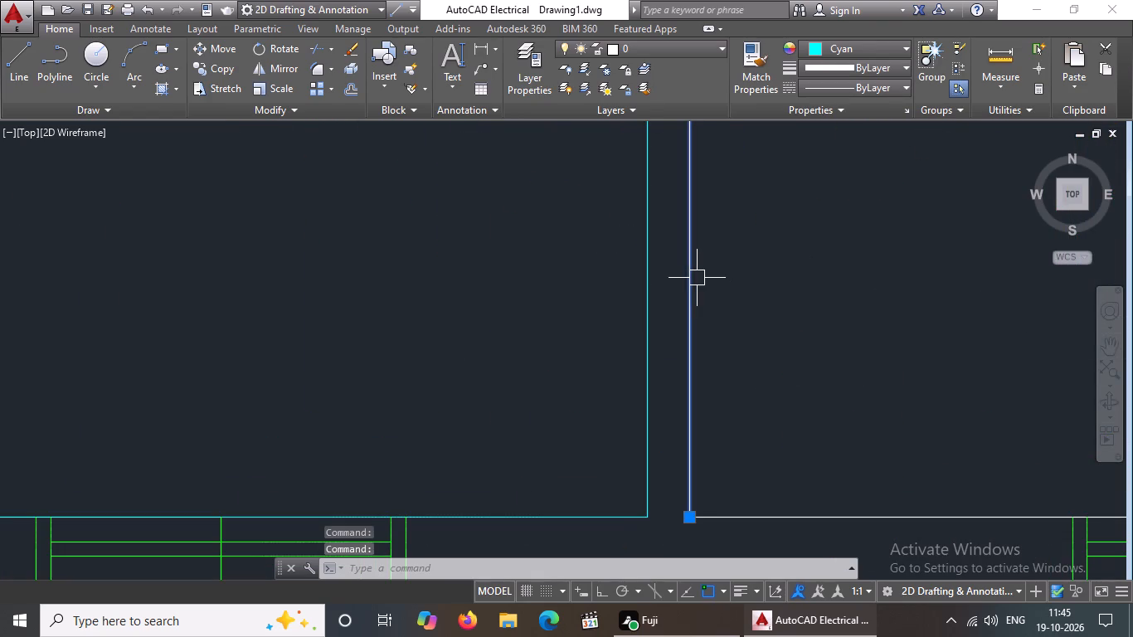
click(876, 51)
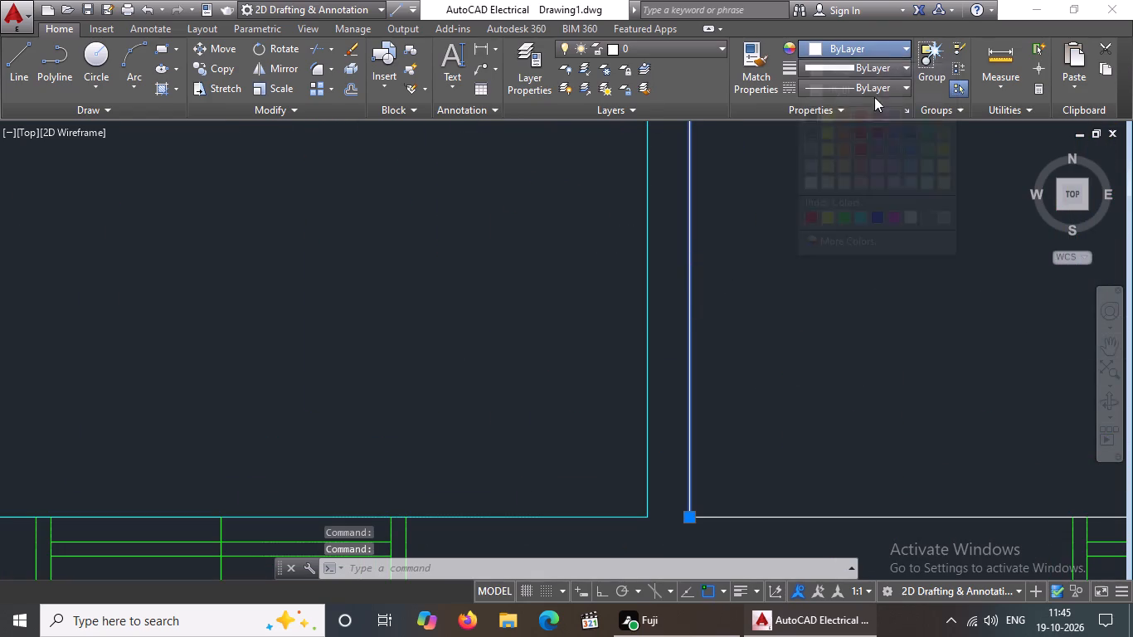
click(858, 213)
Change the bottom wall's inner line along the ground floor dining area and its outer line running on past the stairs to cyan.
scroll(820, 233, down, 4)
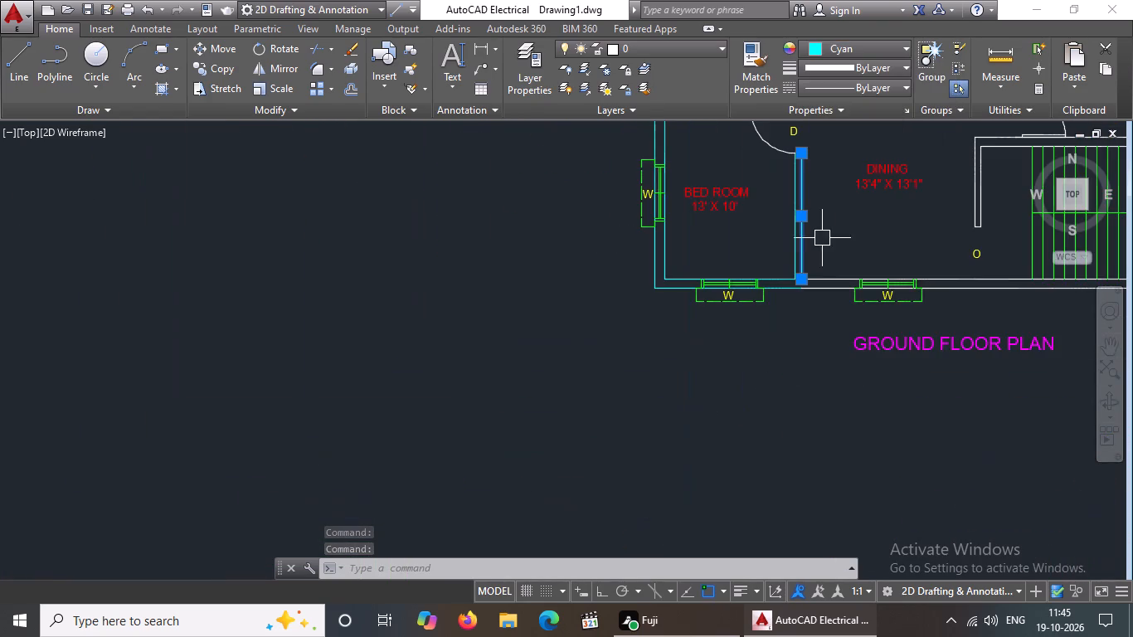
scroll(830, 275, up, 4)
click(806, 299)
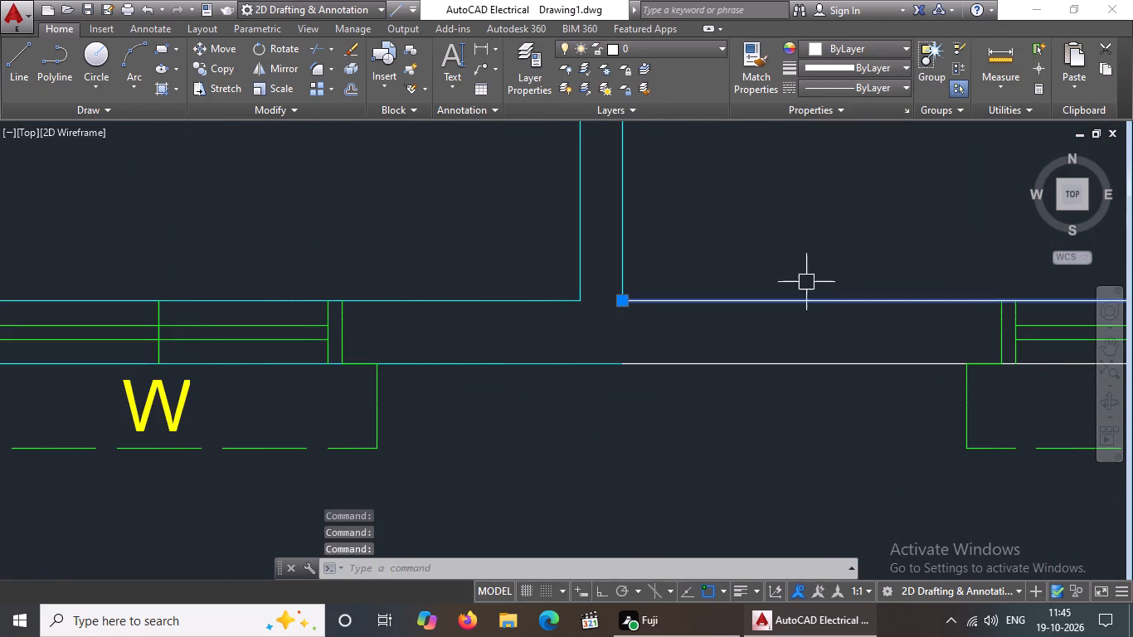
click(853, 48)
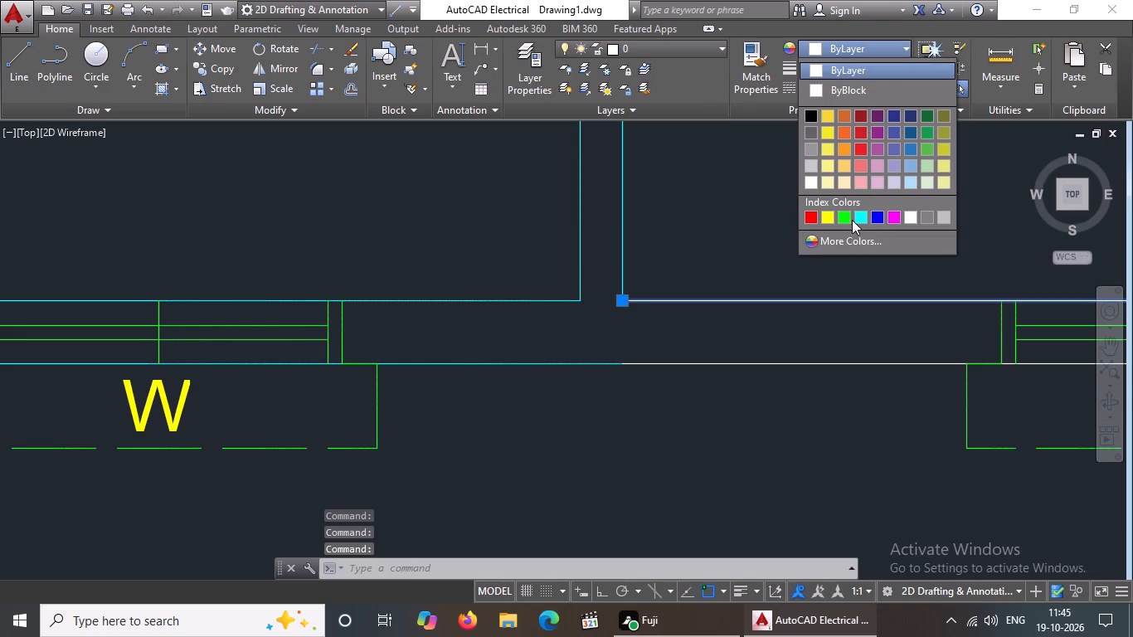
click(855, 212)
scroll(823, 225, down, 4)
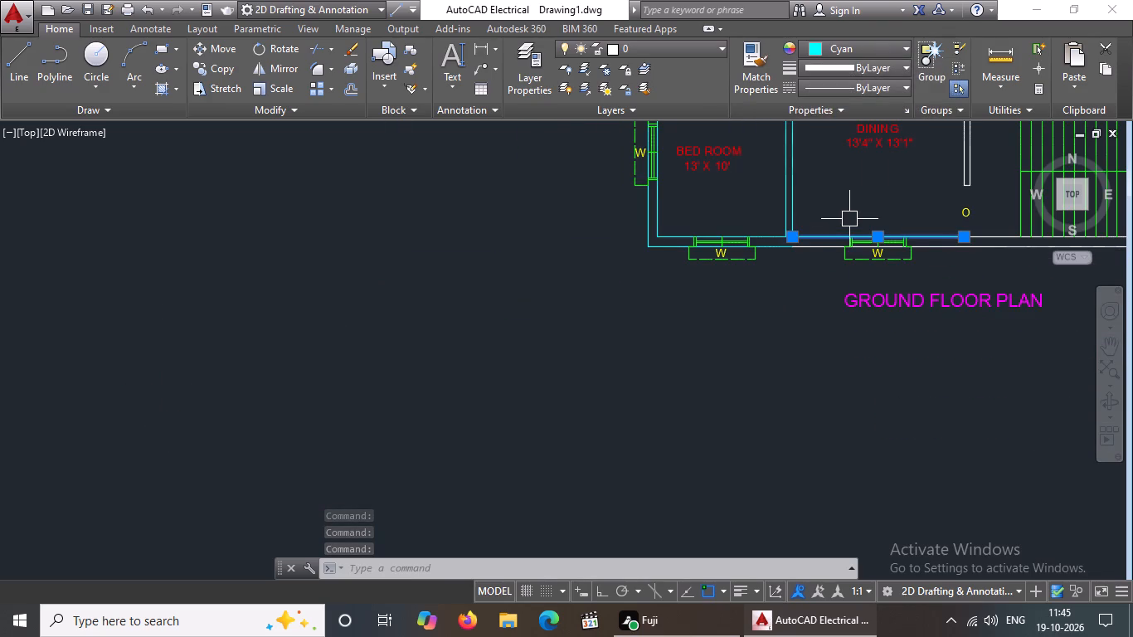
middle_drag(823, 231, 620, 314)
scroll(612, 313, up, 2)
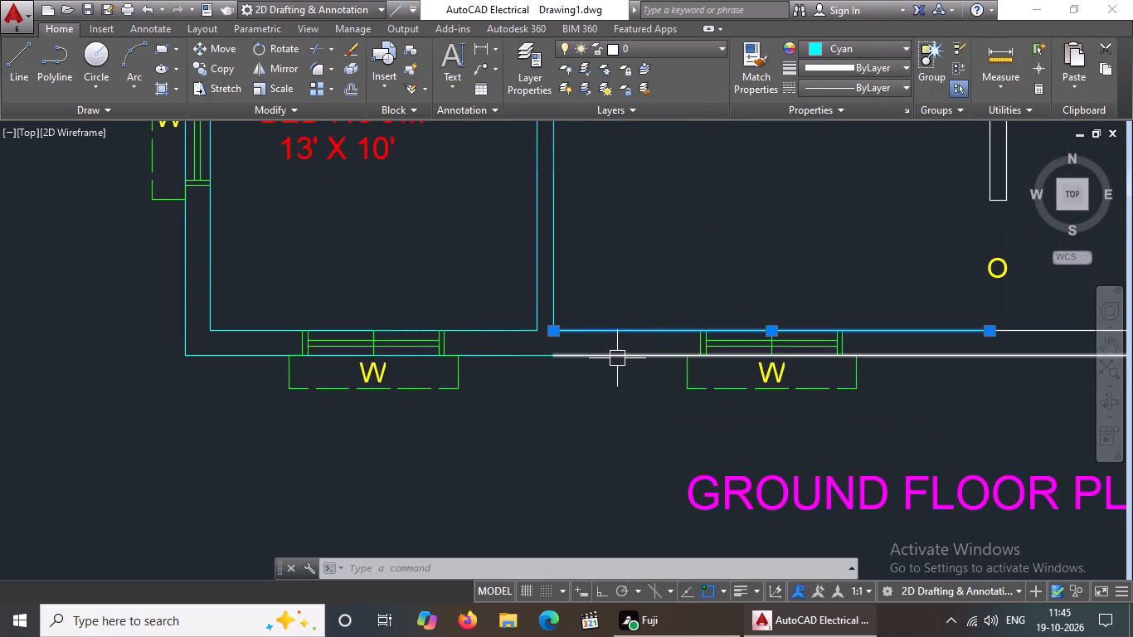
click(618, 359)
click(827, 46)
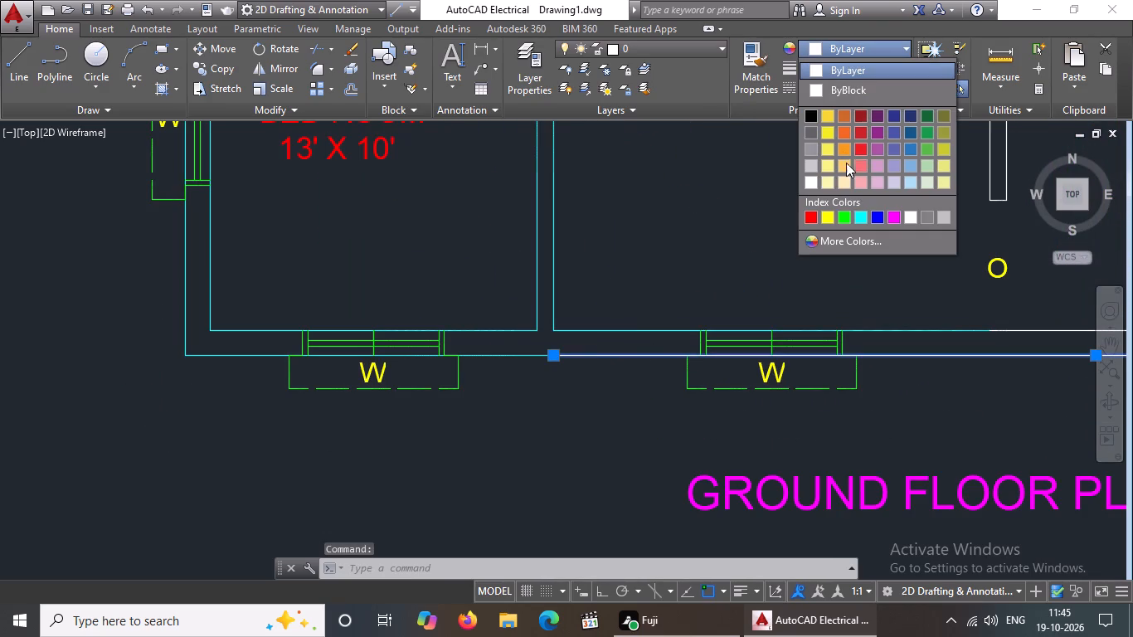
click(859, 213)
Change the inner line of the bottom wall below the ground floor stairs to cyan.
scroll(811, 241, down, 3)
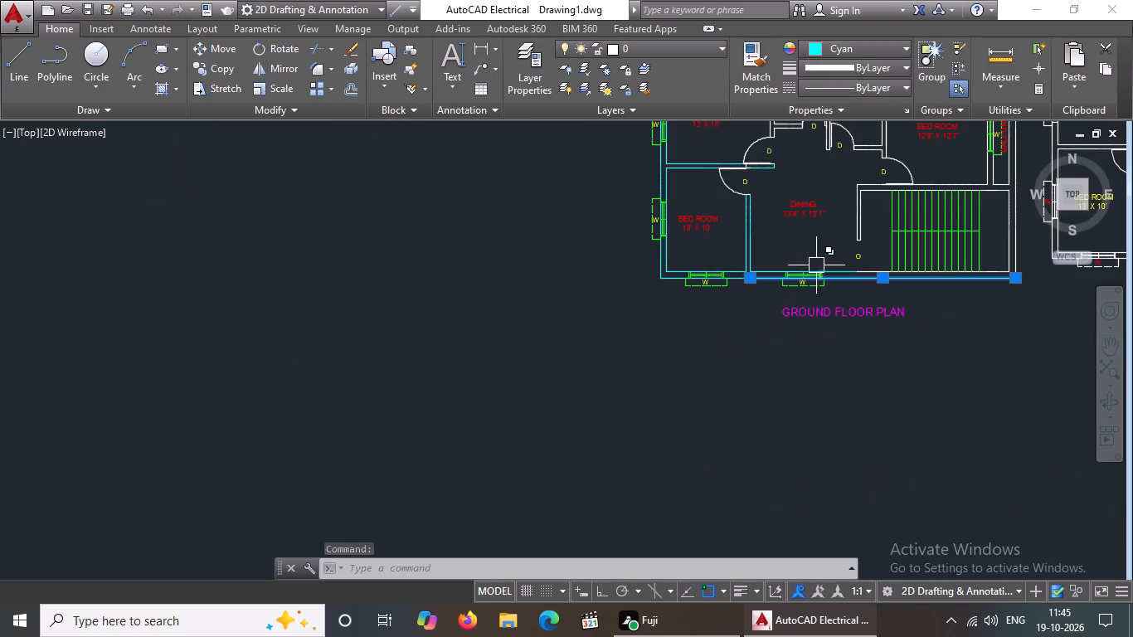
scroll(999, 240, up, 2)
scroll(958, 332, up, 2)
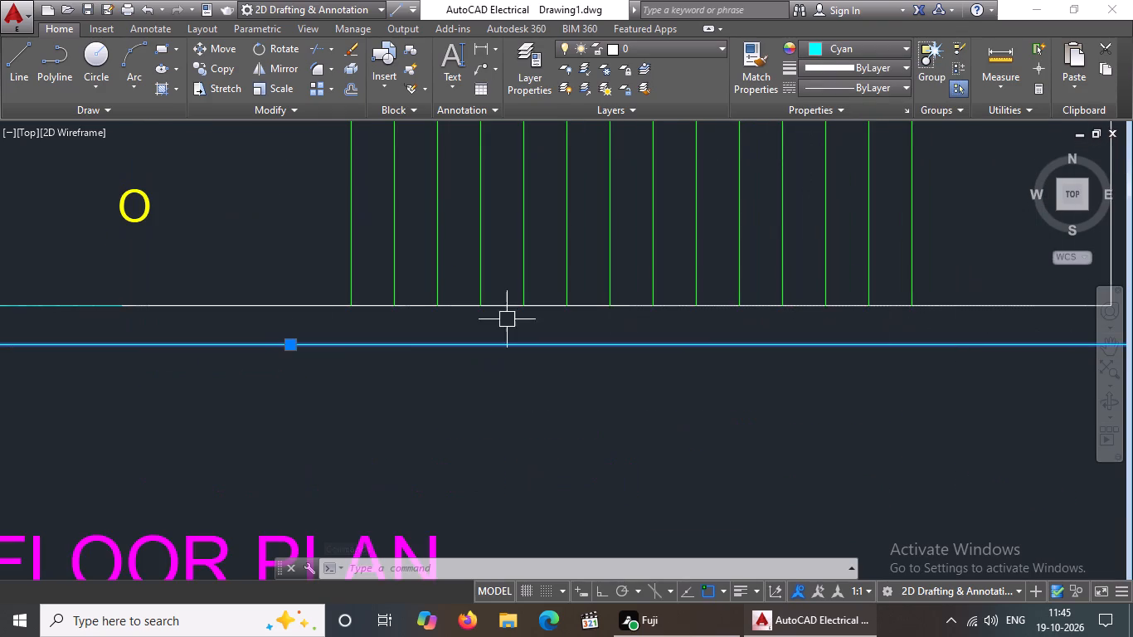
click(262, 309)
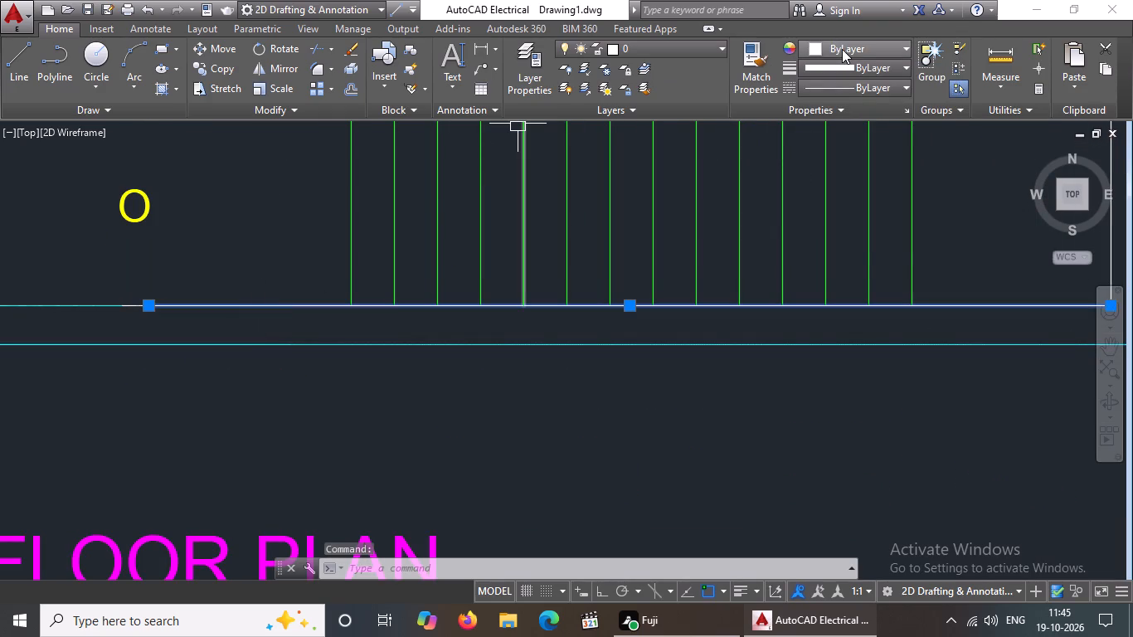
click(842, 49)
click(866, 216)
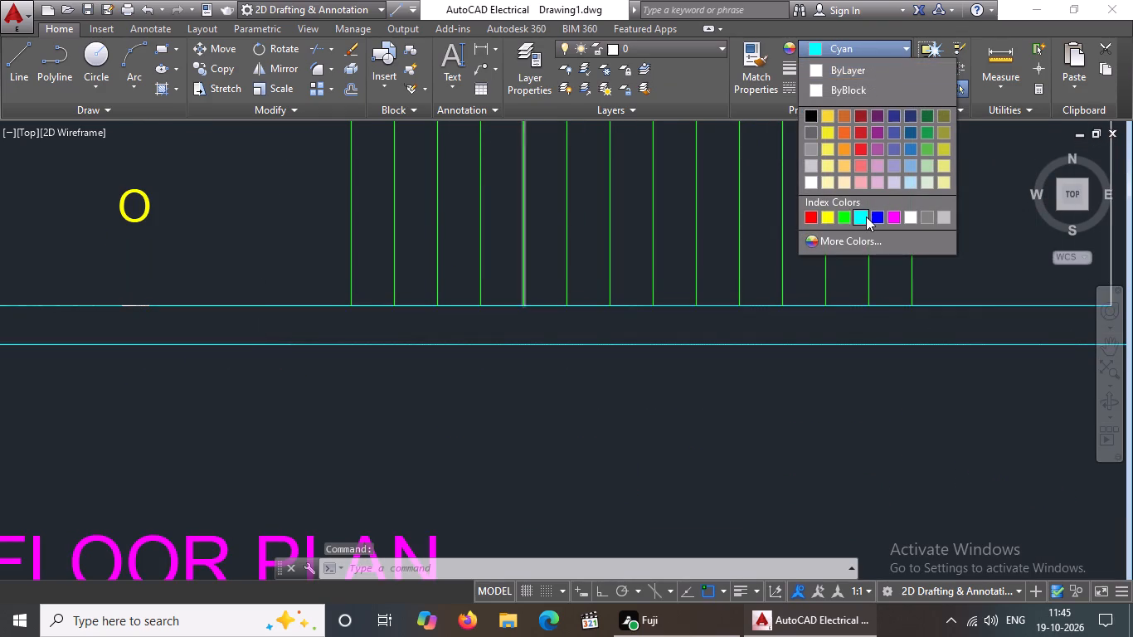
Change the inner line of the outer side wall beside the ground floor stairs to cyan.
scroll(866, 216, down, 4)
middle_drag(886, 216, 884, 244)
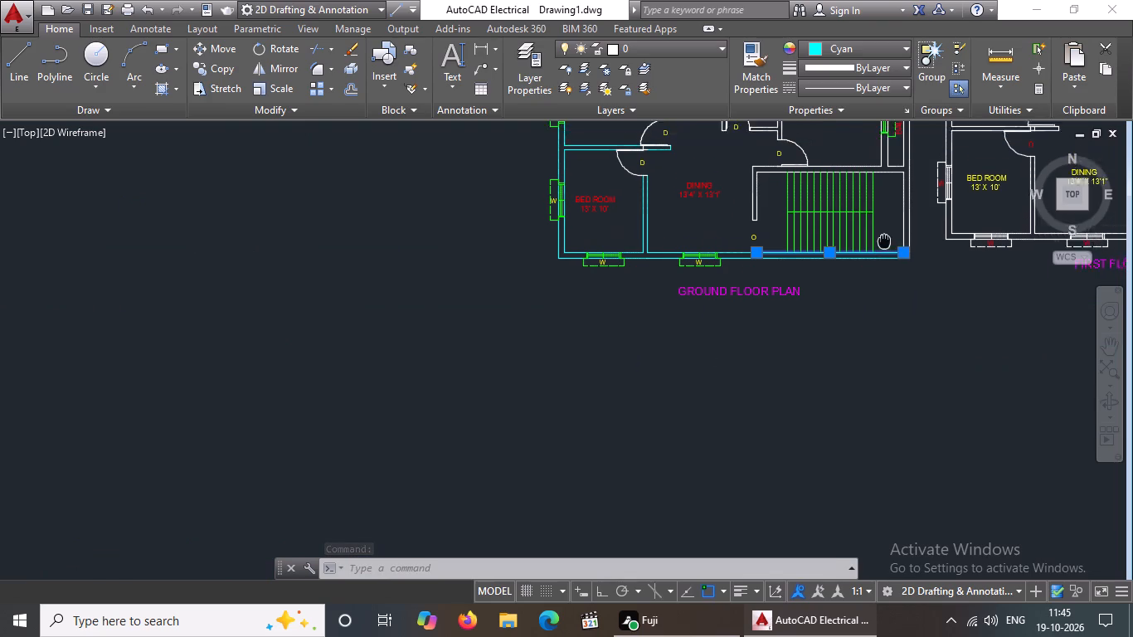
middle_drag(884, 244, 834, 321)
scroll(863, 299, up, 3)
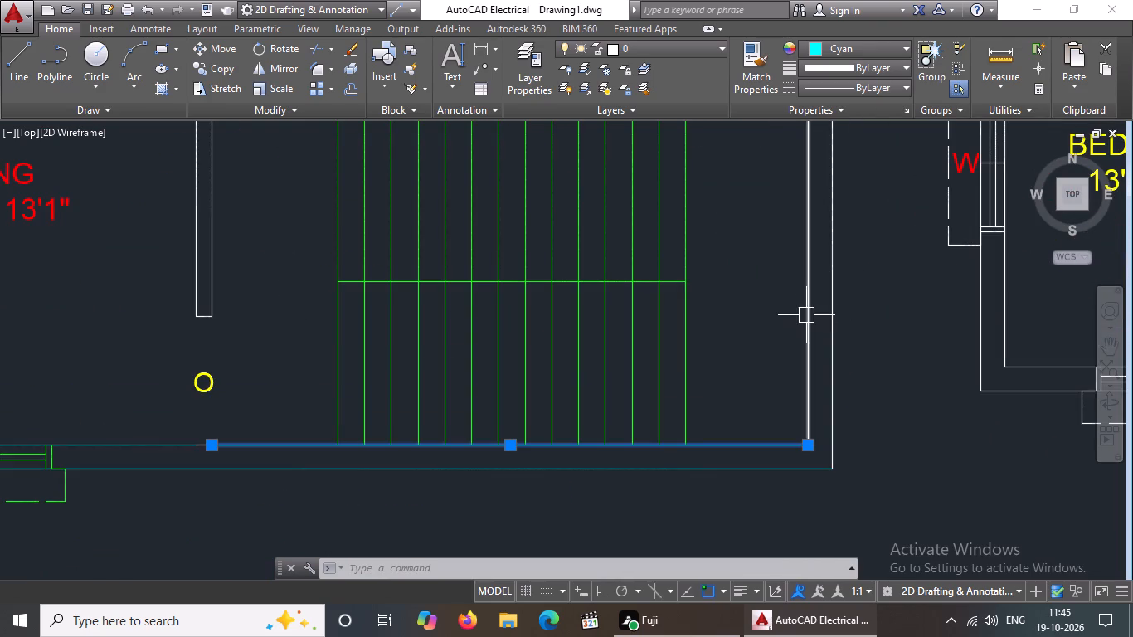
click(807, 314)
click(833, 46)
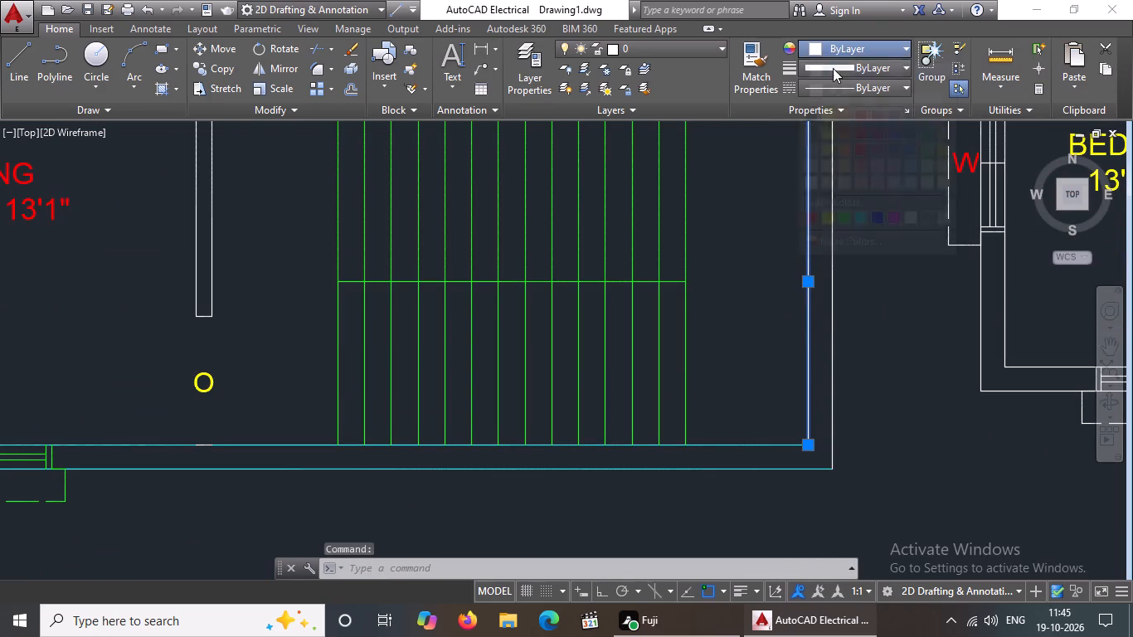
drag(859, 215, 852, 227)
scroll(776, 277, down, 3)
scroll(790, 249, up, 1)
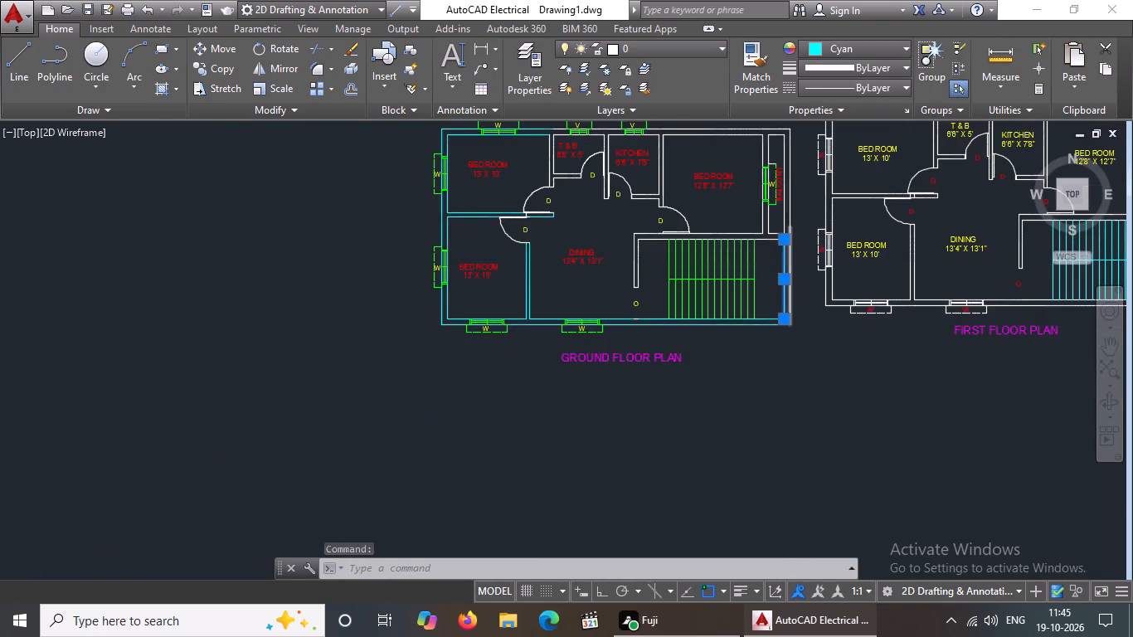
Change the outer line of the outer side wall beside the ground floor stairs to cyan.
scroll(790, 249, up, 2)
click(787, 259)
click(855, 47)
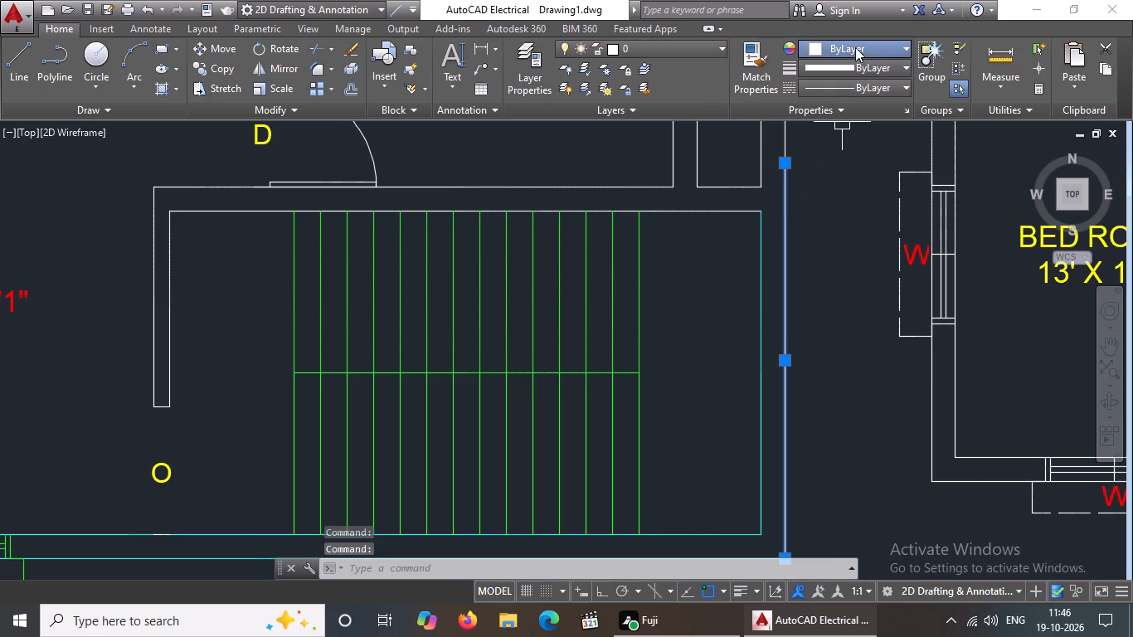
click(857, 212)
Change the outer and inner lines of the top wall along the ground floor T & B to cyan.
scroll(781, 249, down, 3)
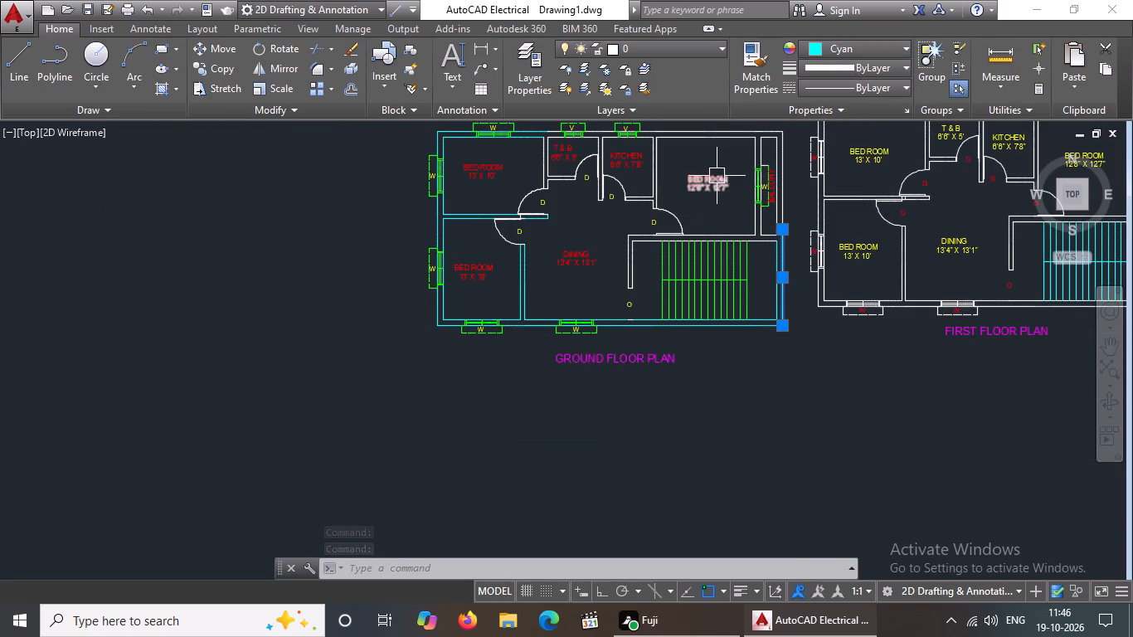
middle_drag(719, 187, 706, 260)
scroll(541, 218, up, 4)
scroll(523, 178, down, 1)
scroll(529, 144, up, 2)
click(528, 147)
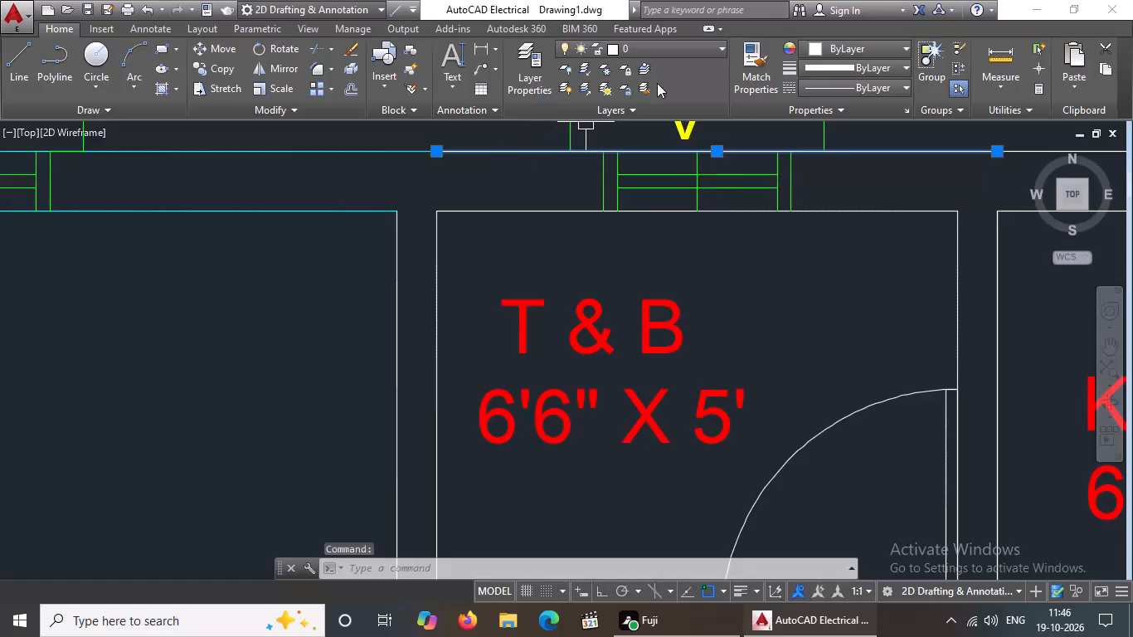
click(824, 46)
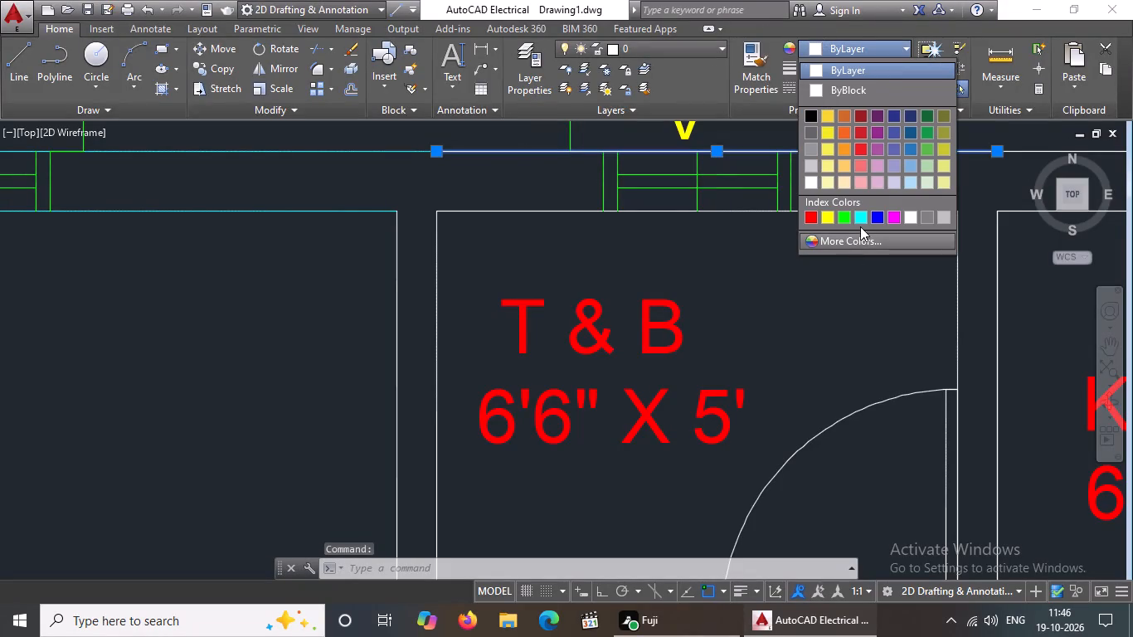
click(860, 217)
scroll(683, 231, down, 3)
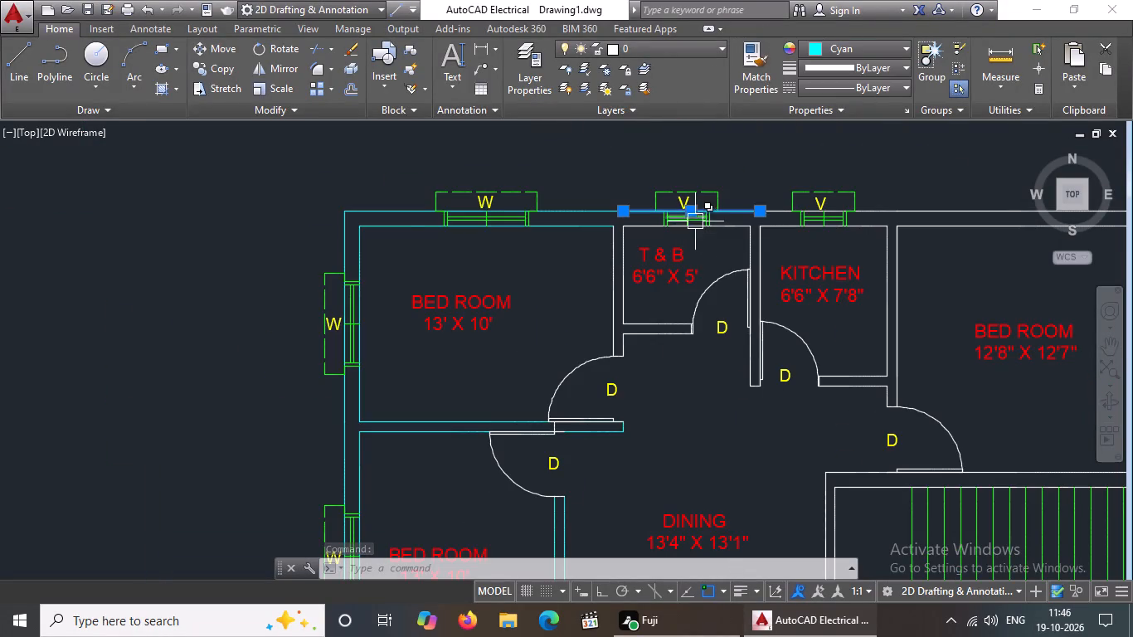
scroll(693, 221, up, 2)
click(561, 238)
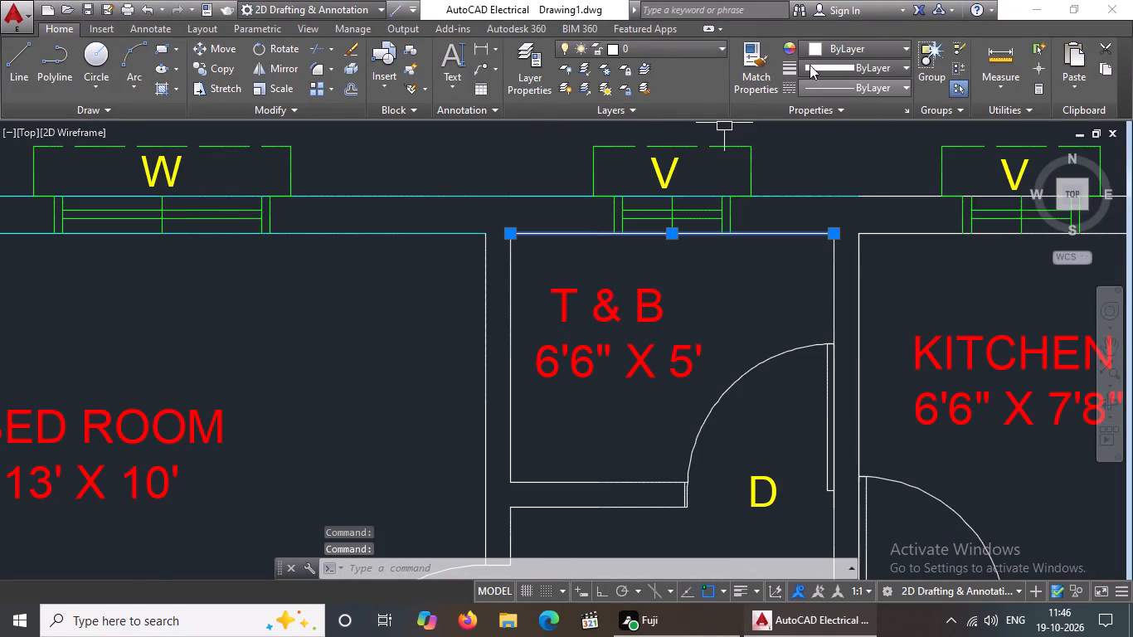
click(819, 46)
click(858, 216)
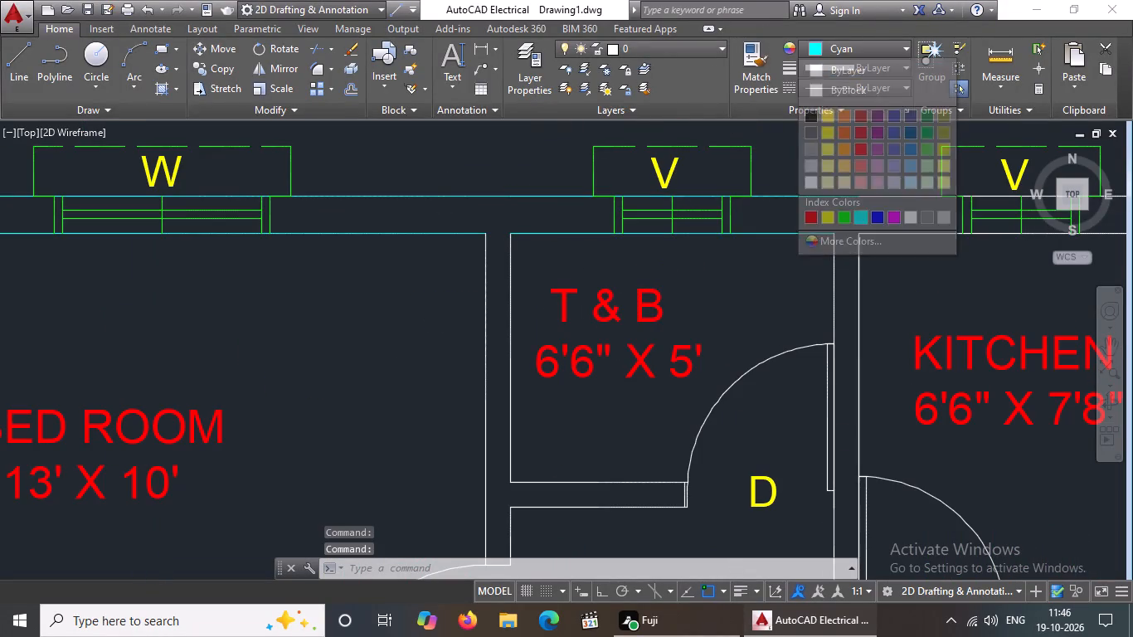
Change the outer and inner lines of the top wall along the ground floor kitchen to cyan.
scroll(713, 259, down, 3)
scroll(819, 247, up, 4)
click(839, 227)
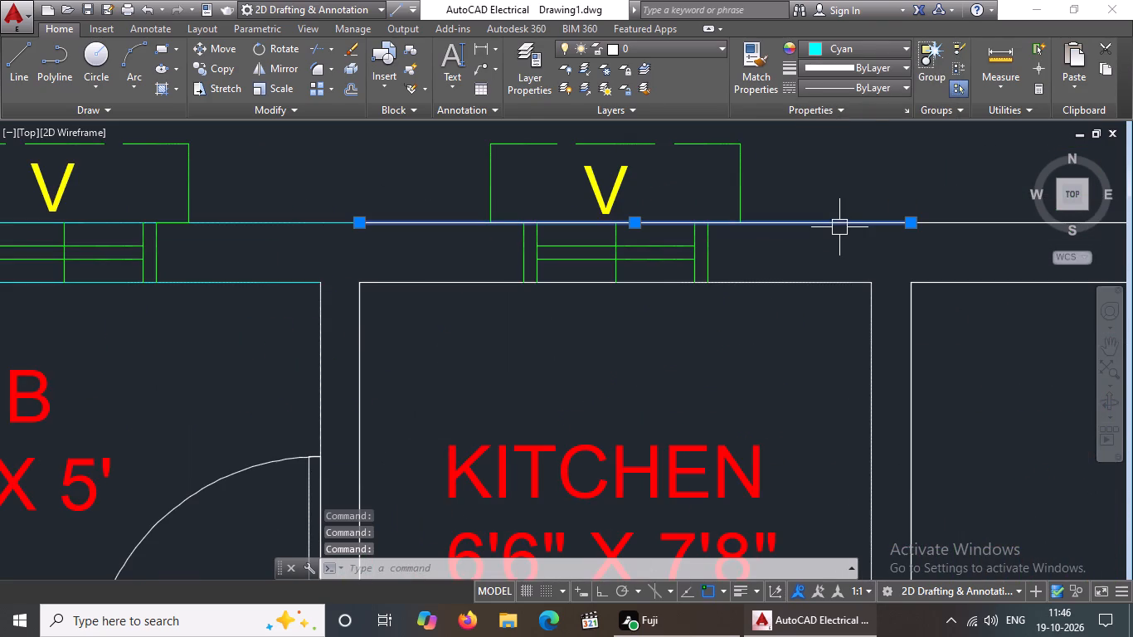
click(849, 56)
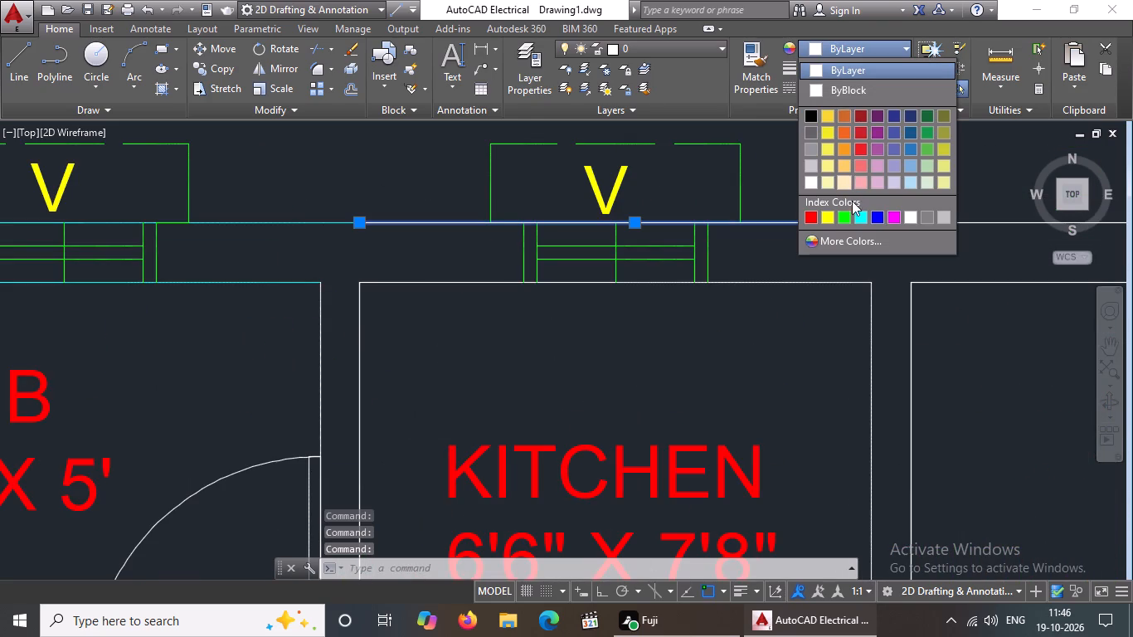
click(858, 213)
scroll(800, 231, down, 4)
scroll(815, 240, up, 4)
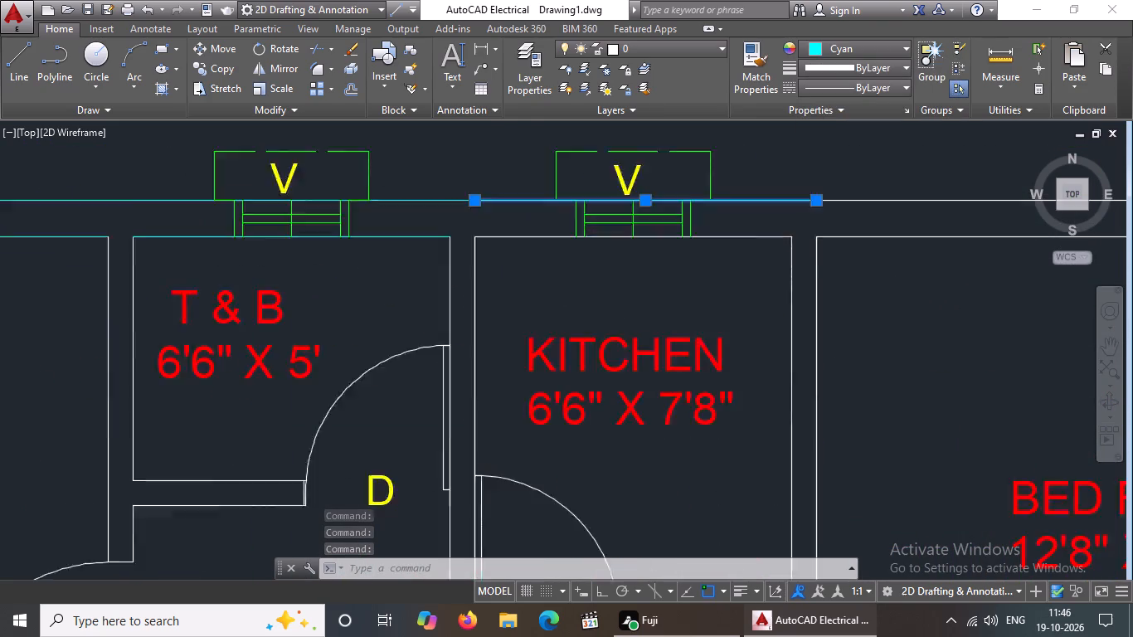
click(747, 239)
click(853, 52)
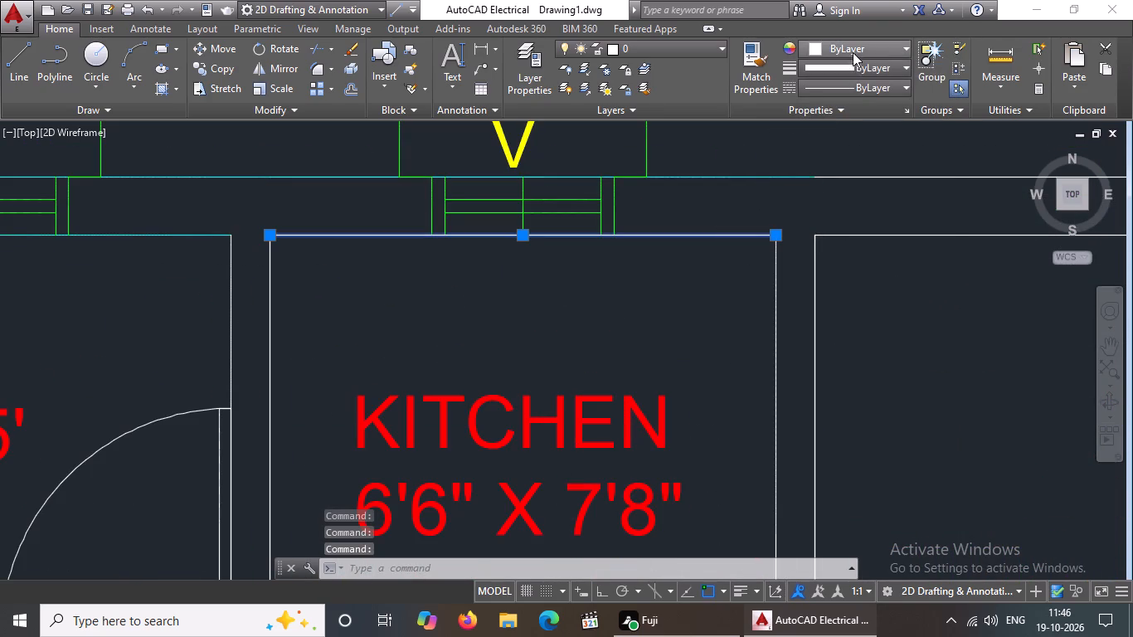
click(858, 216)
Change both lines of the wall between the ground floor's upper 13' X 10' bedroom and the T & B to cyan.
scroll(819, 207, down, 4)
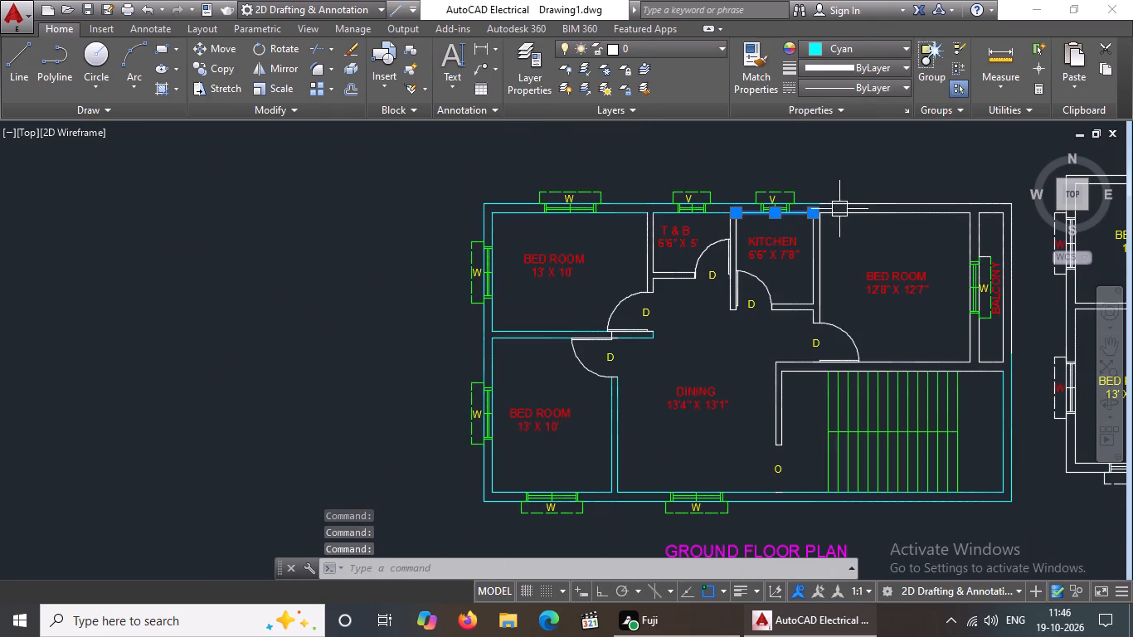
scroll(638, 271, up, 2)
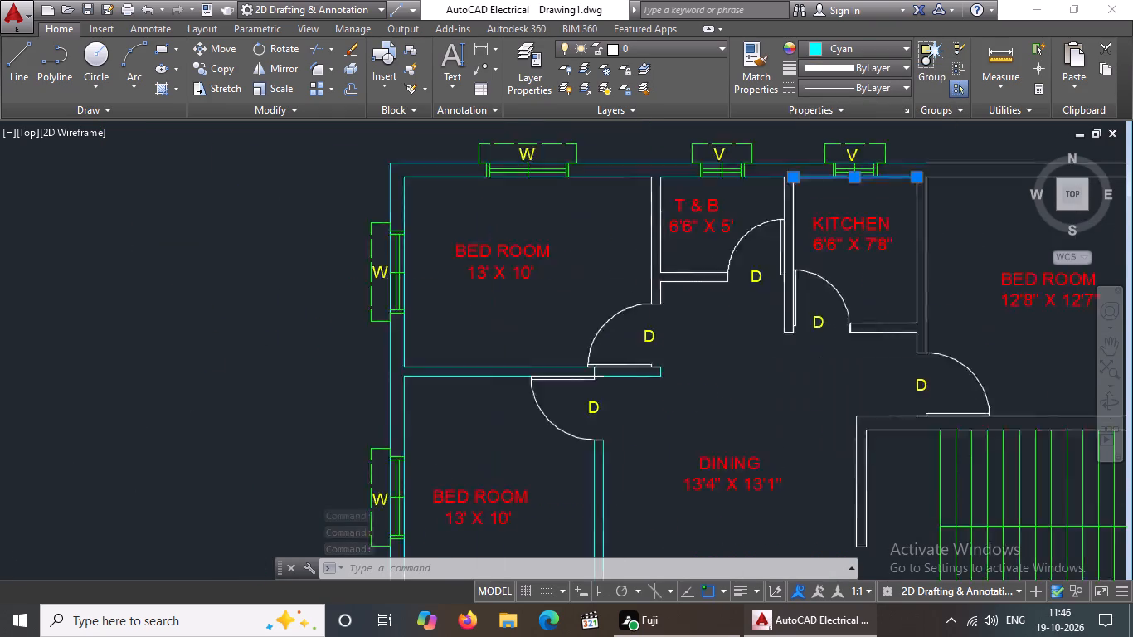
scroll(638, 271, up, 1)
click(670, 247)
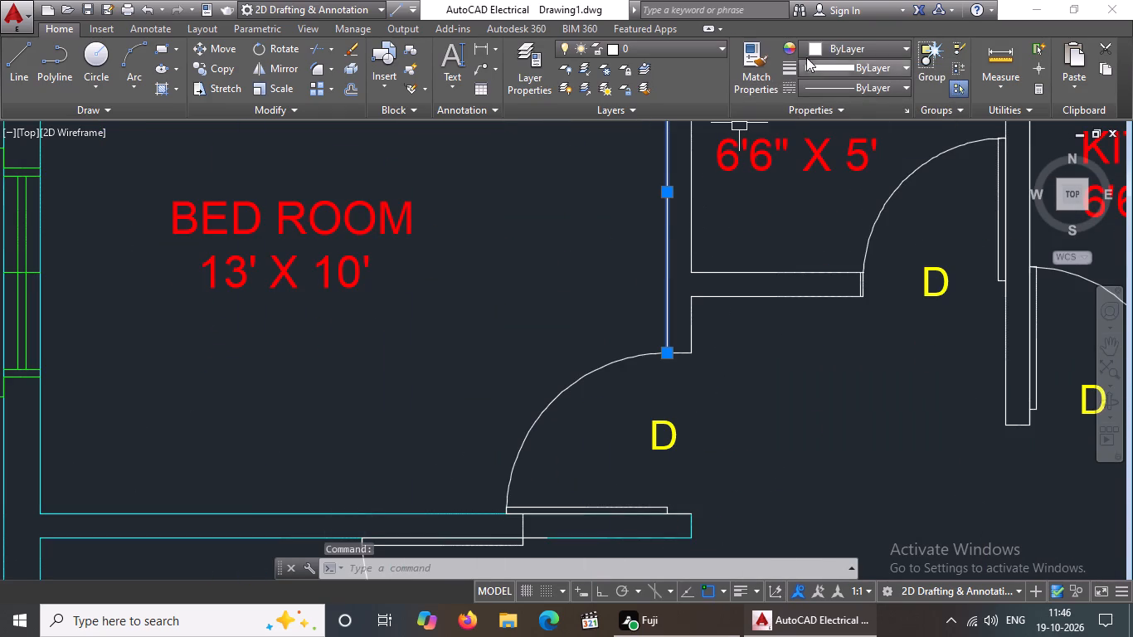
click(821, 44)
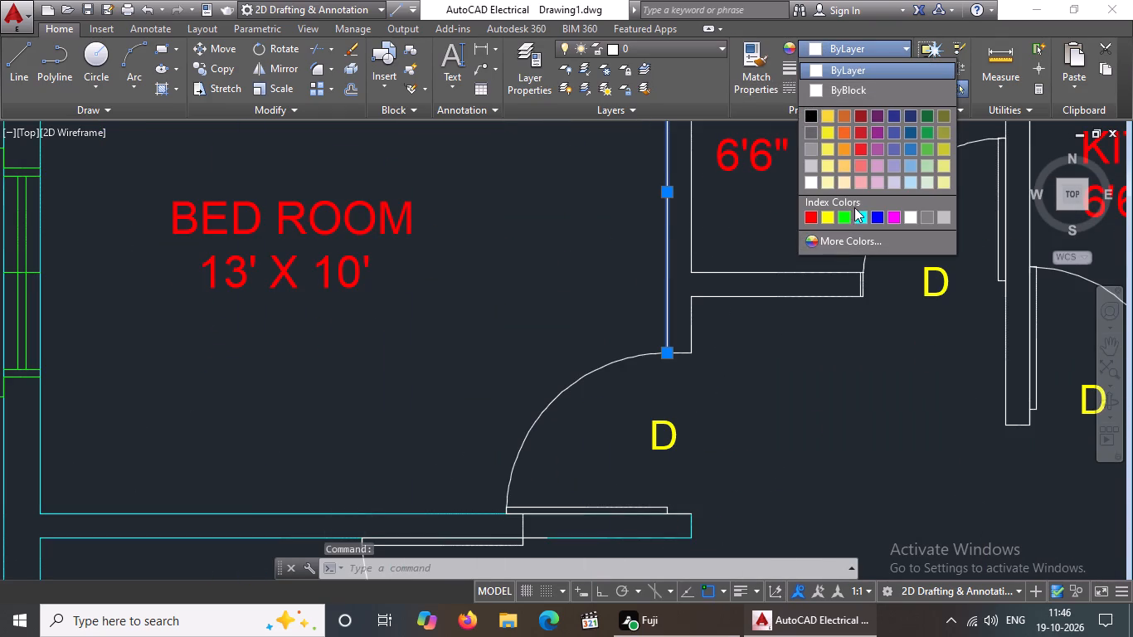
click(859, 215)
scroll(738, 260, down, 2)
scroll(733, 192, up, 4)
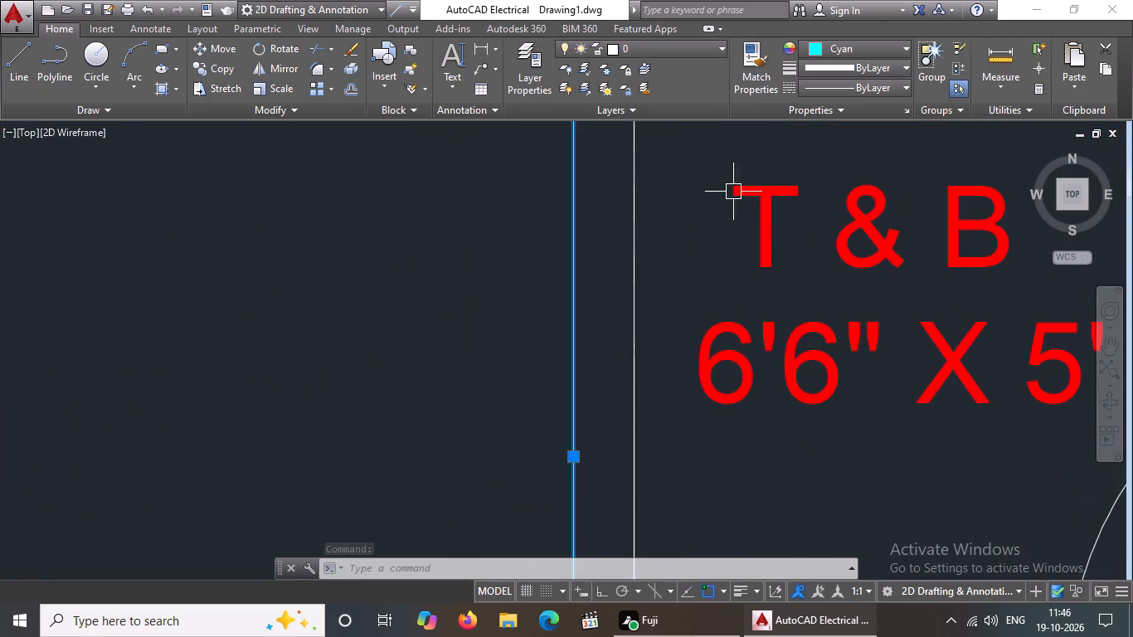
click(635, 246)
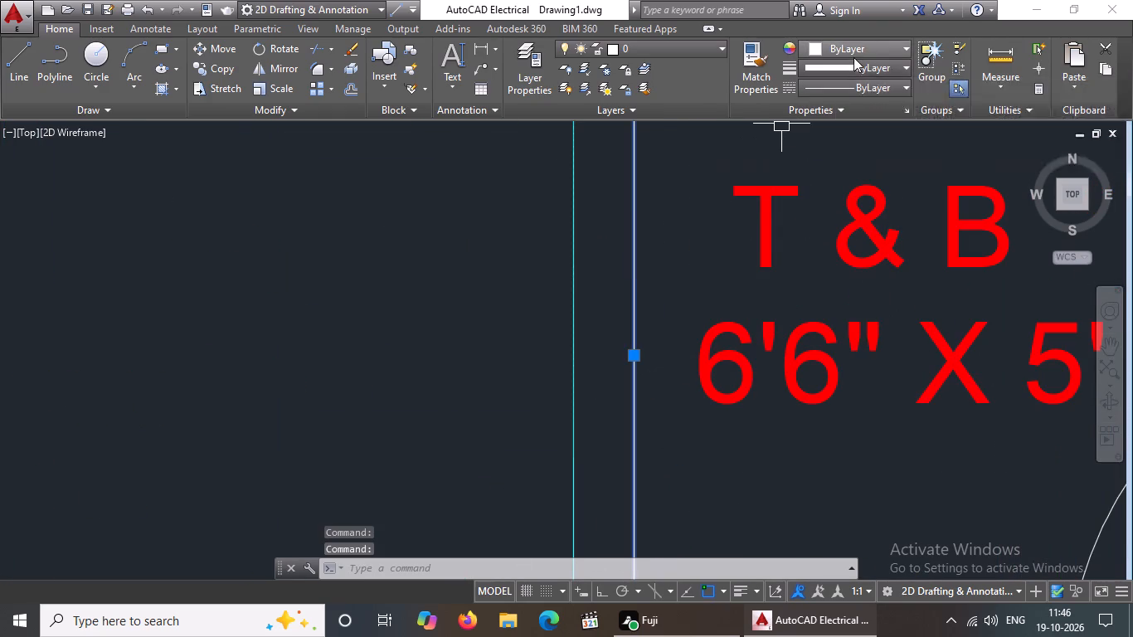
drag(853, 52, 853, 63)
click(853, 45)
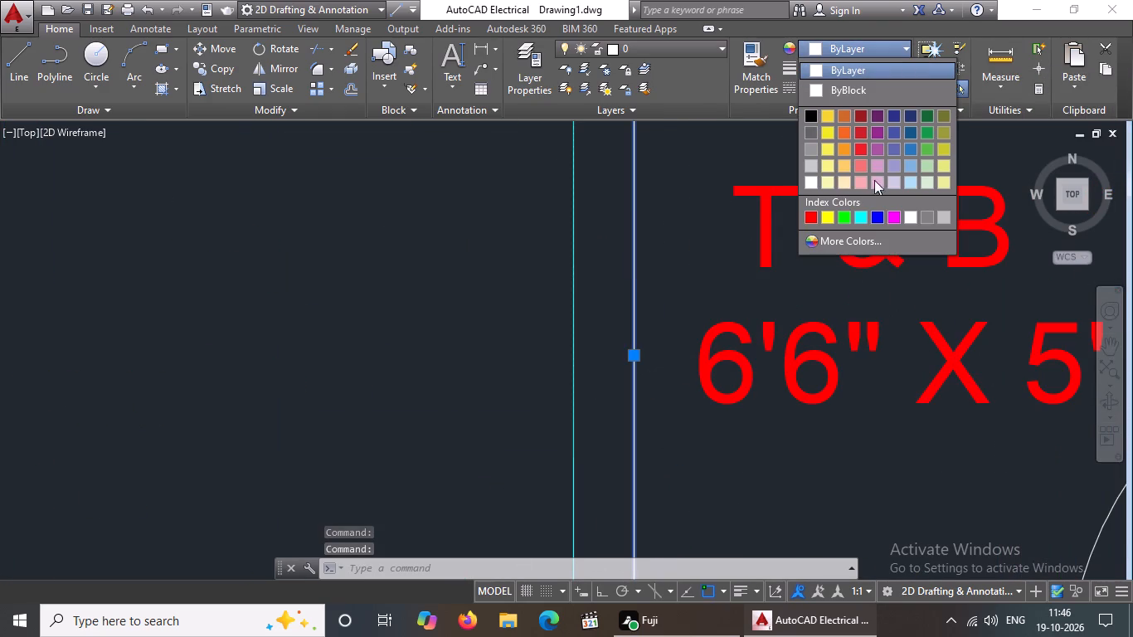
click(861, 217)
Change the short wall line between the T & B's lower wall and the upper bedroom's door opening to cyan.
scroll(767, 244, down, 3)
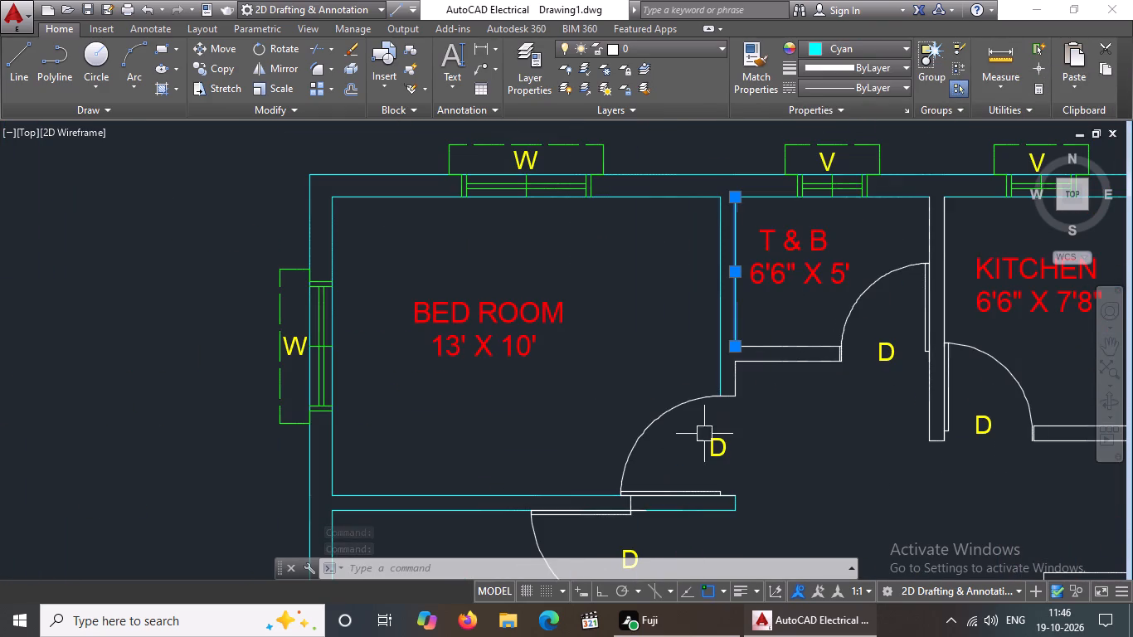
scroll(712, 409, up, 4)
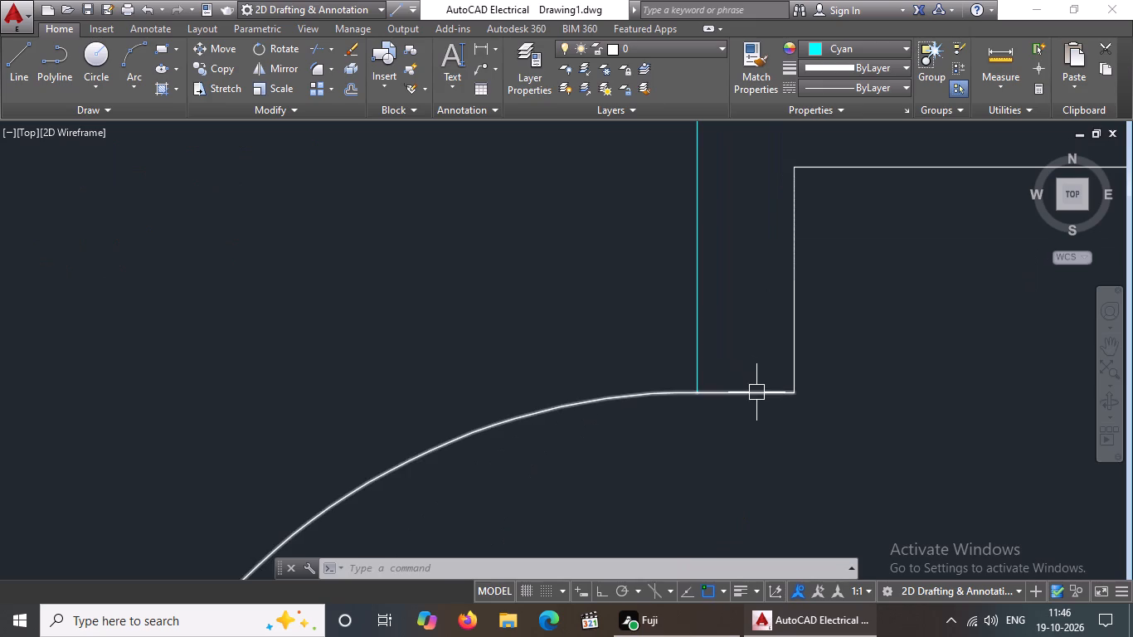
click(790, 329)
scroll(811, 274, down, 3)
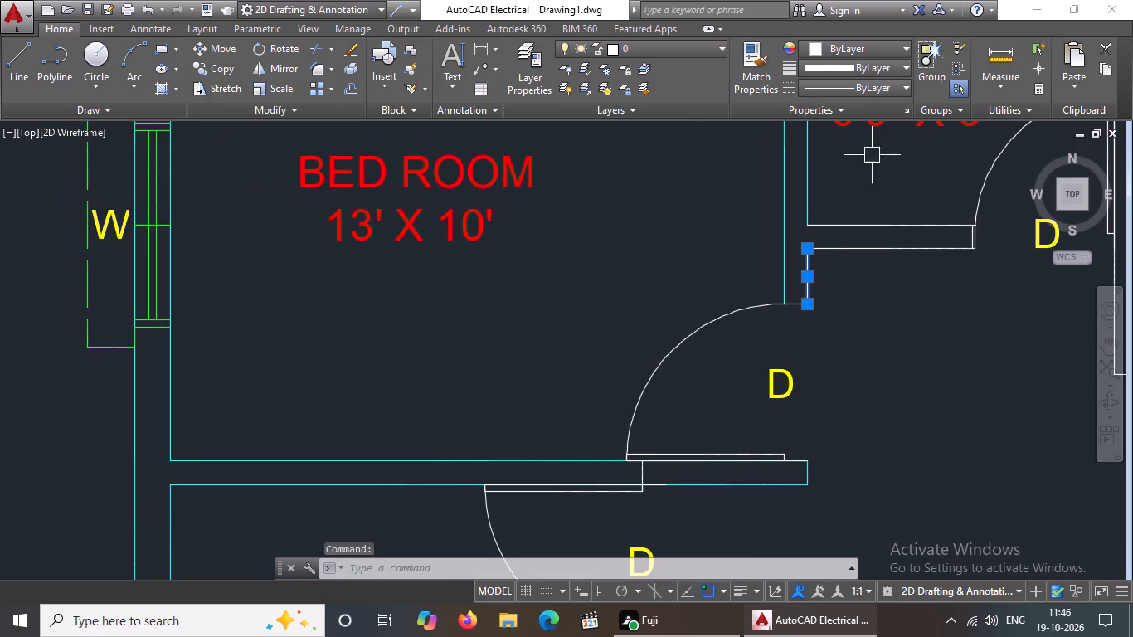
drag(851, 41, 850, 49)
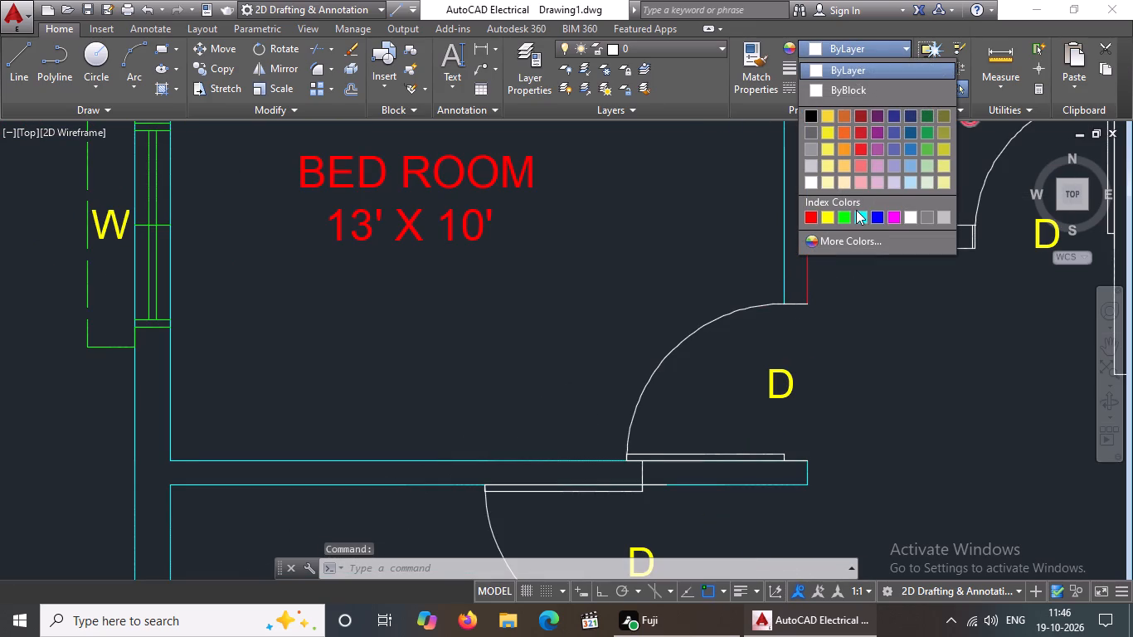
click(856, 212)
Change both long lines of the ground floor T & B's lower wall to cyan.
scroll(852, 354, down, 4)
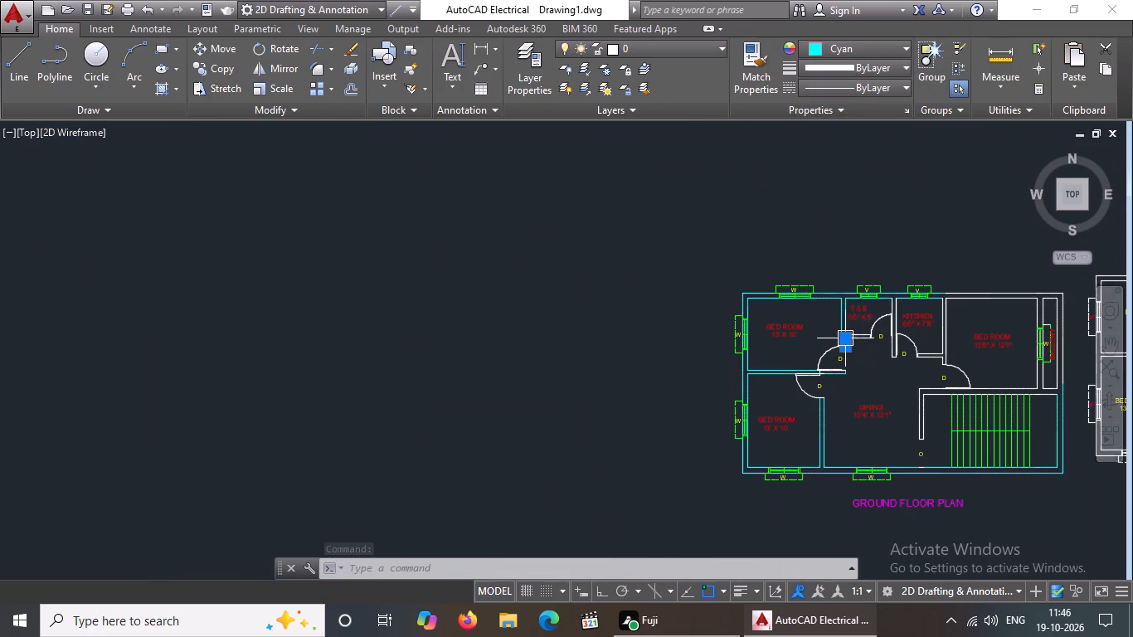
scroll(863, 338, up, 5)
click(823, 333)
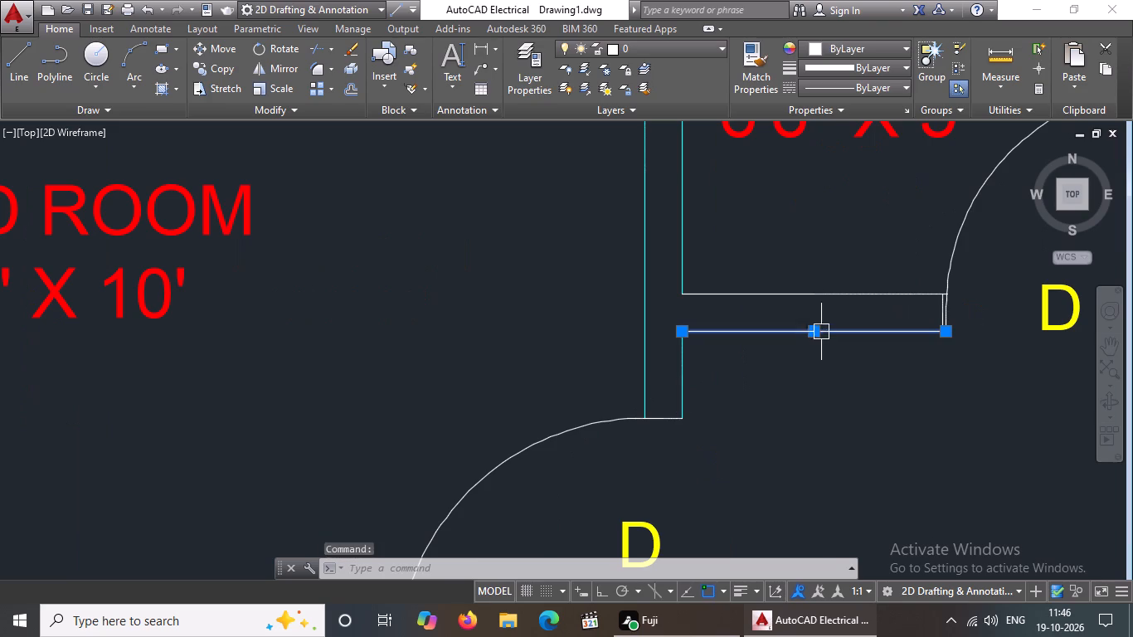
click(860, 47)
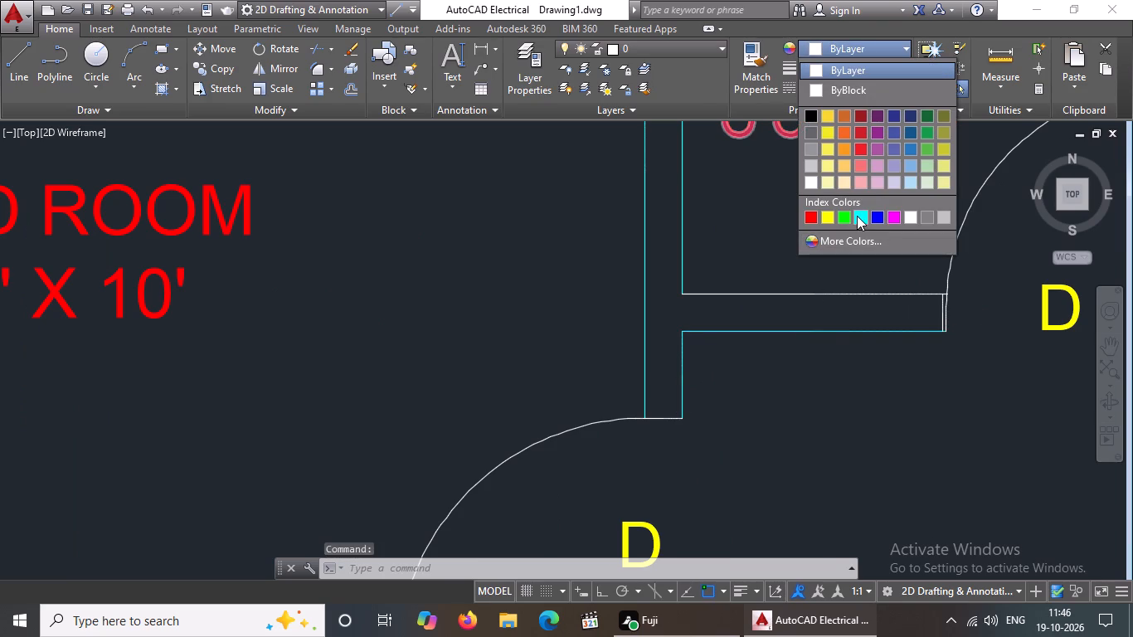
click(857, 215)
scroll(856, 231, down, 4)
scroll(856, 244, up, 4)
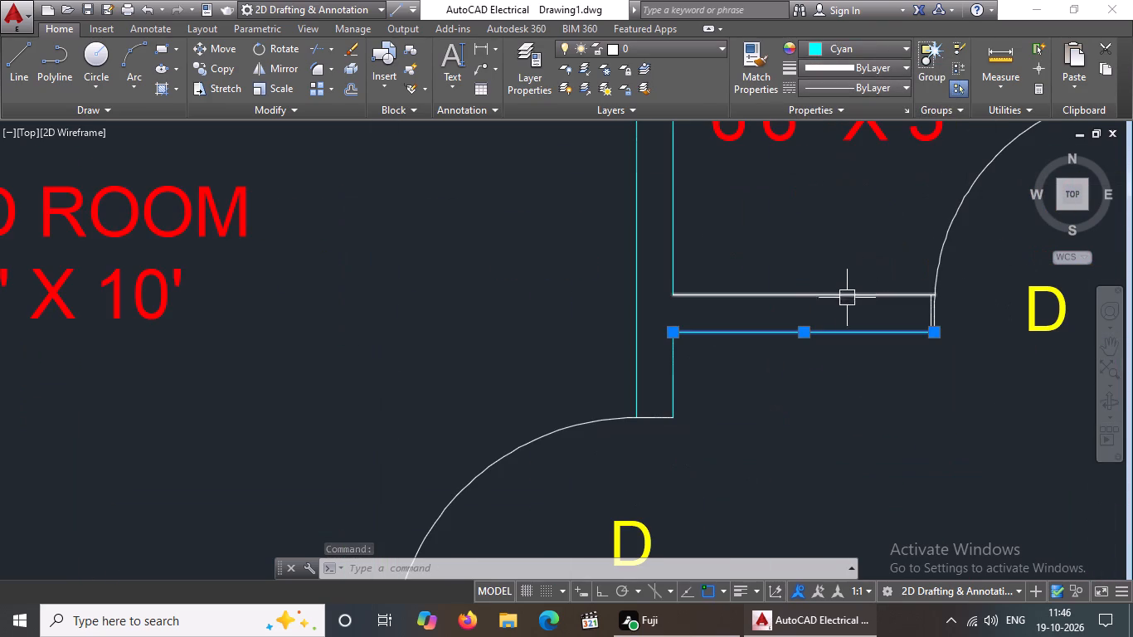
click(847, 302)
click(867, 52)
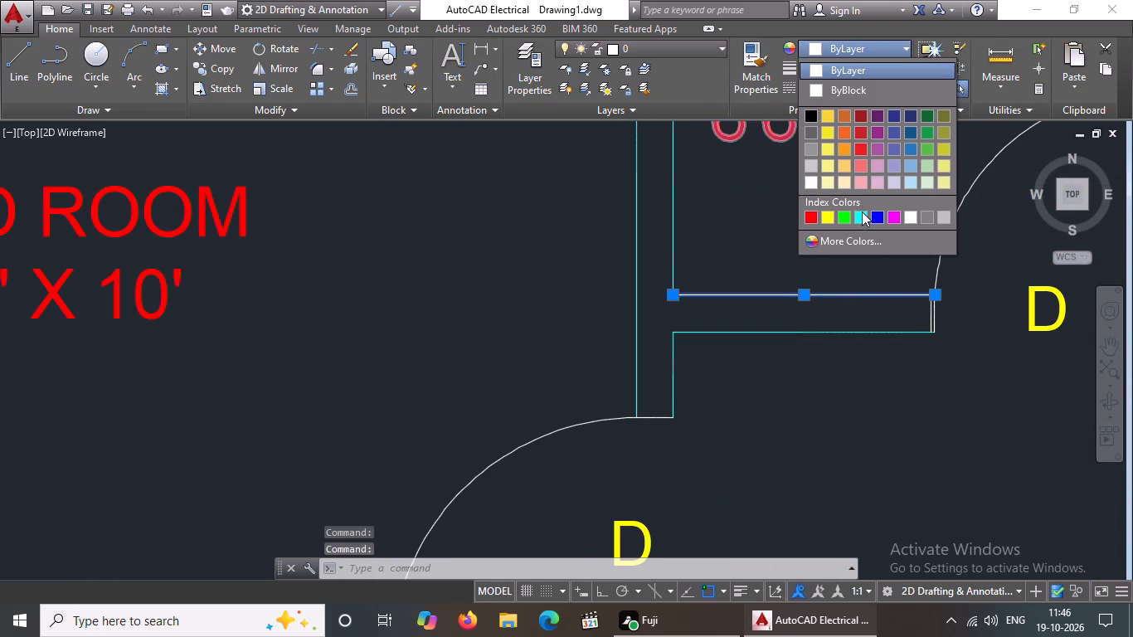
click(862, 213)
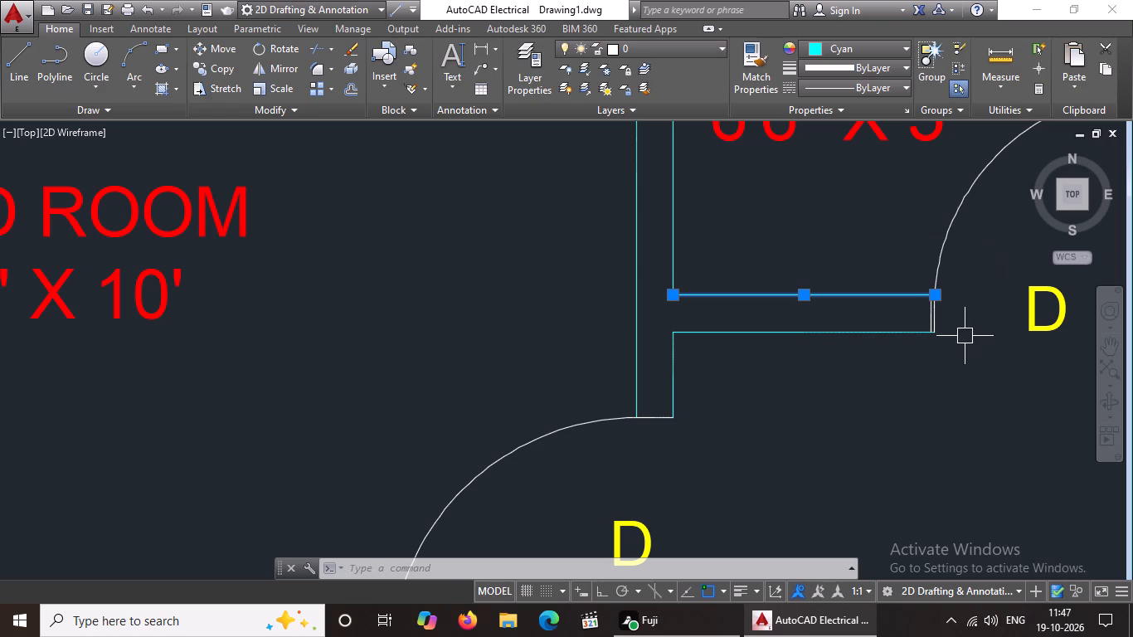
Delete the extra short line just inside the end of the T & B's lower wall, next to the door.
scroll(962, 334, up, 3)
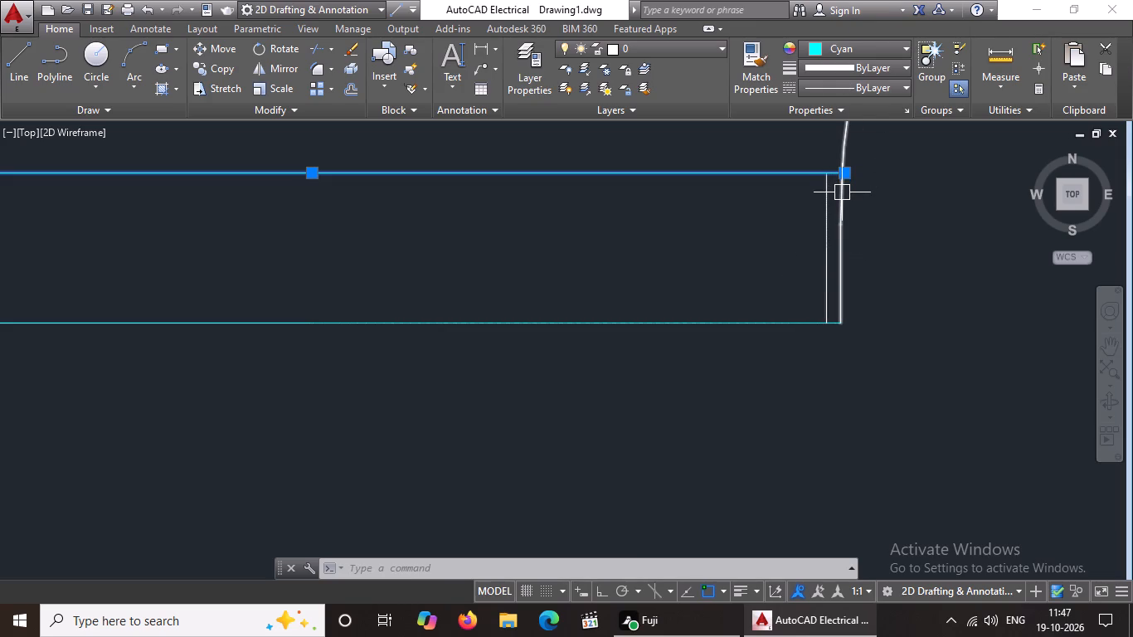
key(Escape)
click(831, 231)
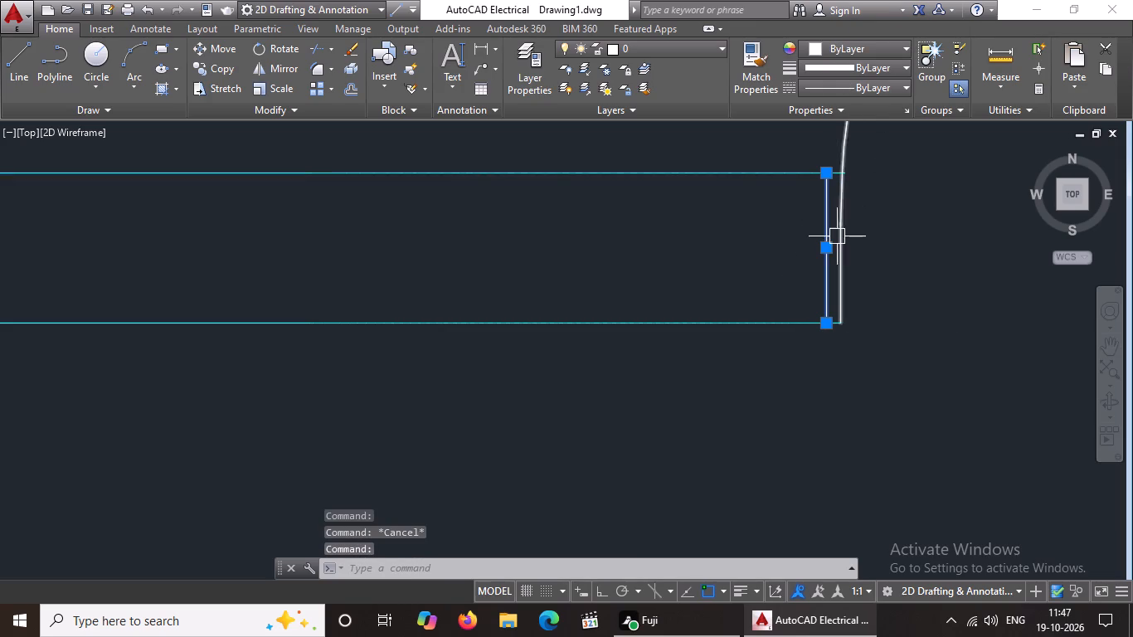
key(Delete)
Change both long lines of the wall between the ground floor T & B and the kitchen to cyan.
scroll(863, 229, down, 5)
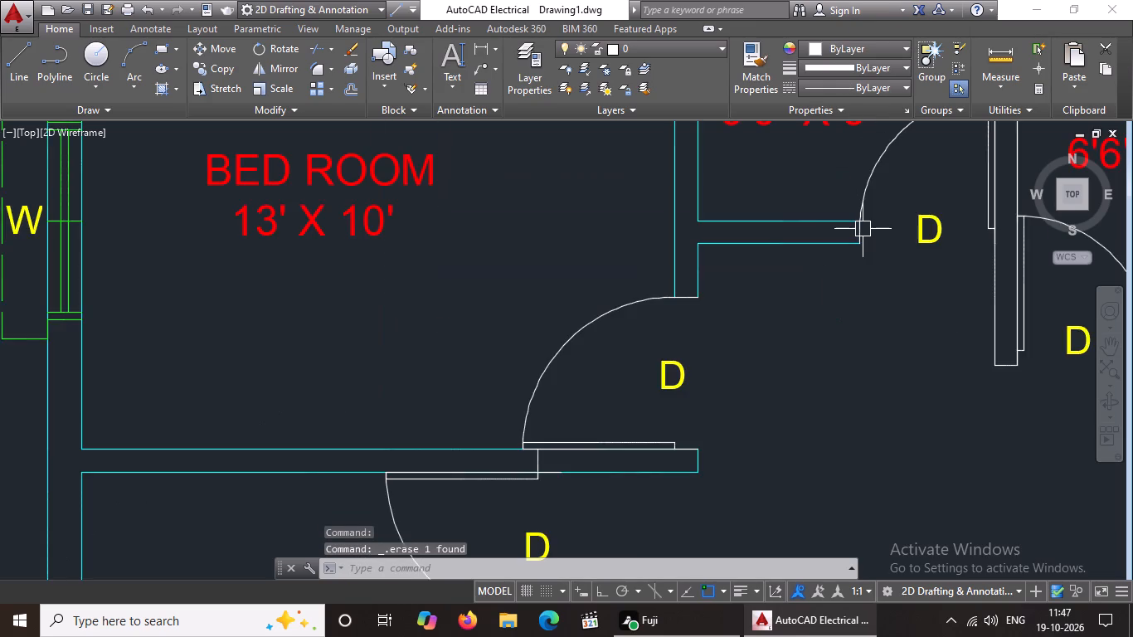
scroll(852, 258, down, 3)
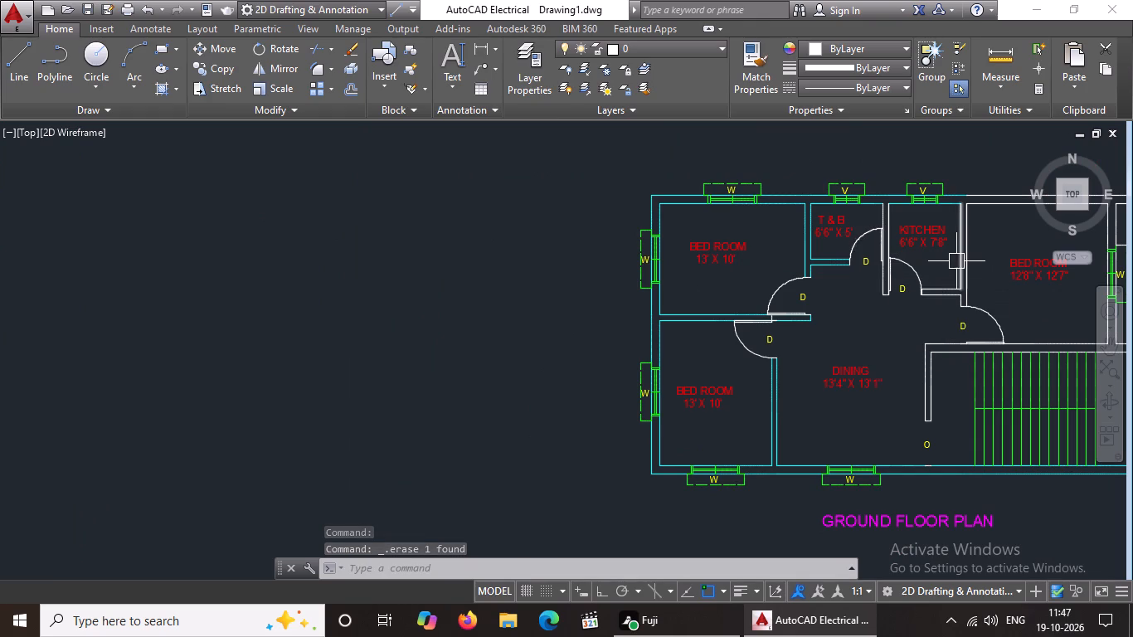
middle_drag(951, 261, 691, 261)
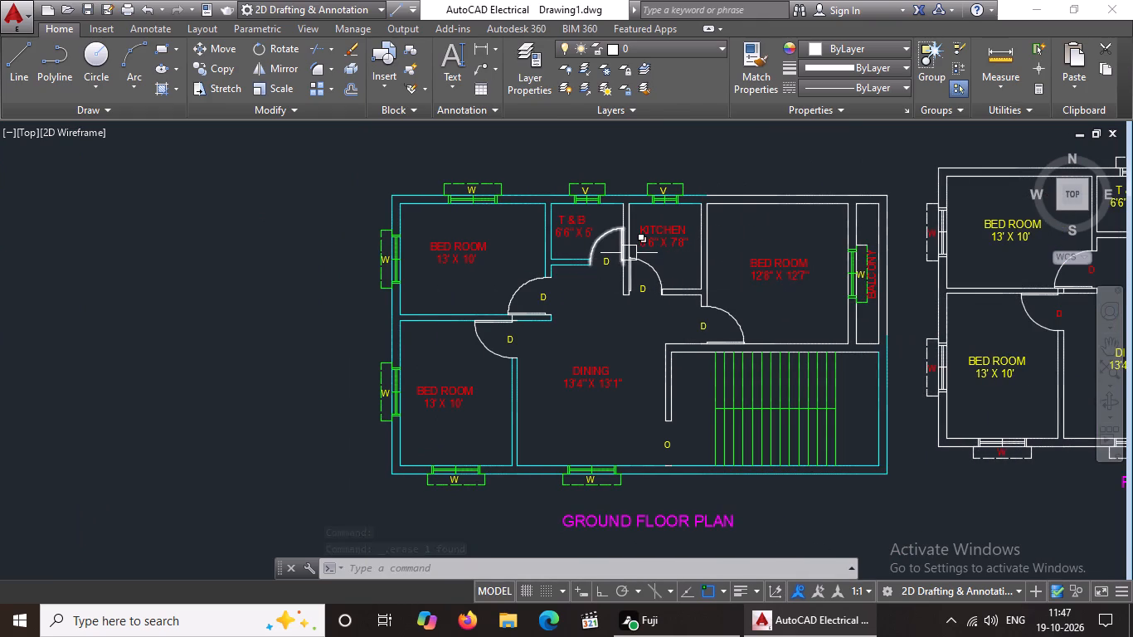
scroll(626, 215, up, 3)
click(612, 215)
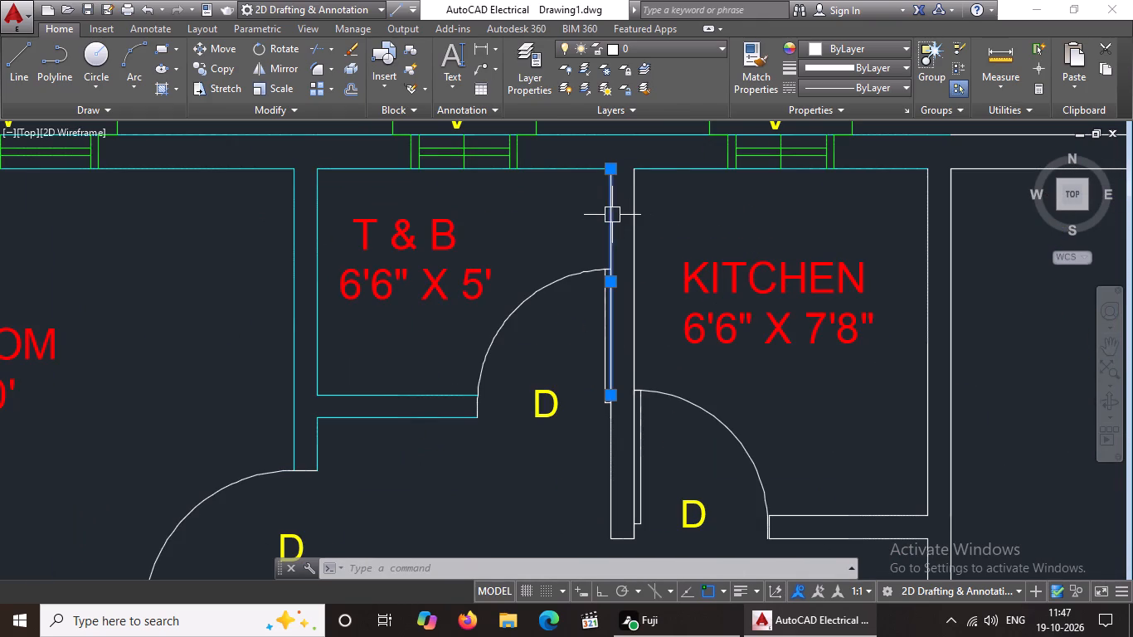
drag(844, 37, 844, 45)
click(848, 48)
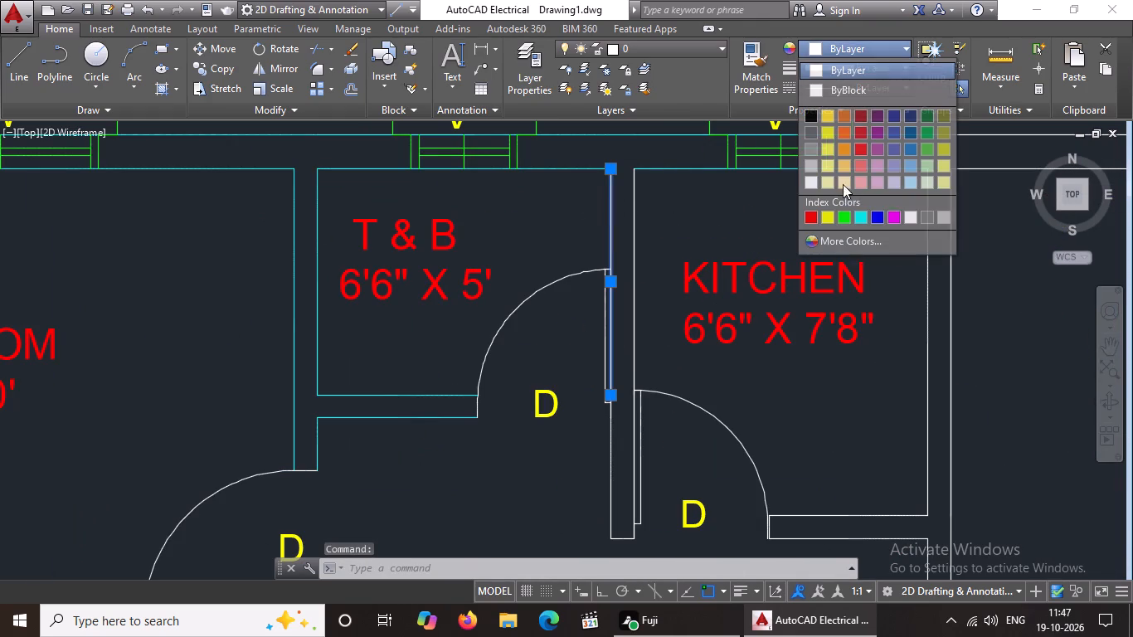
drag(861, 211, 858, 221)
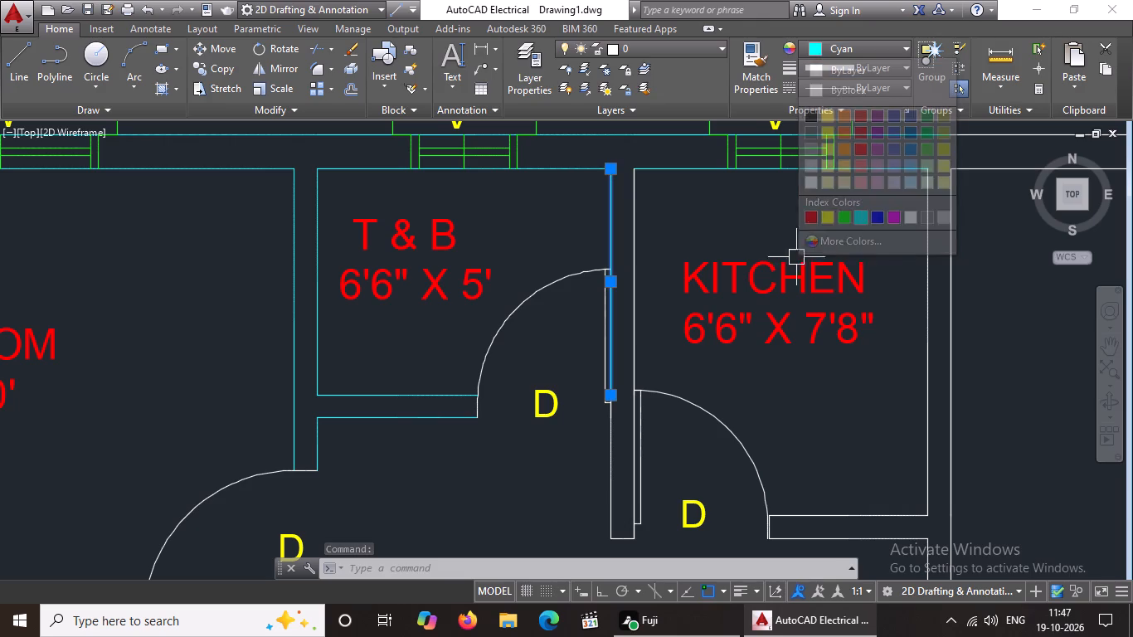
key(Escape)
click(636, 289)
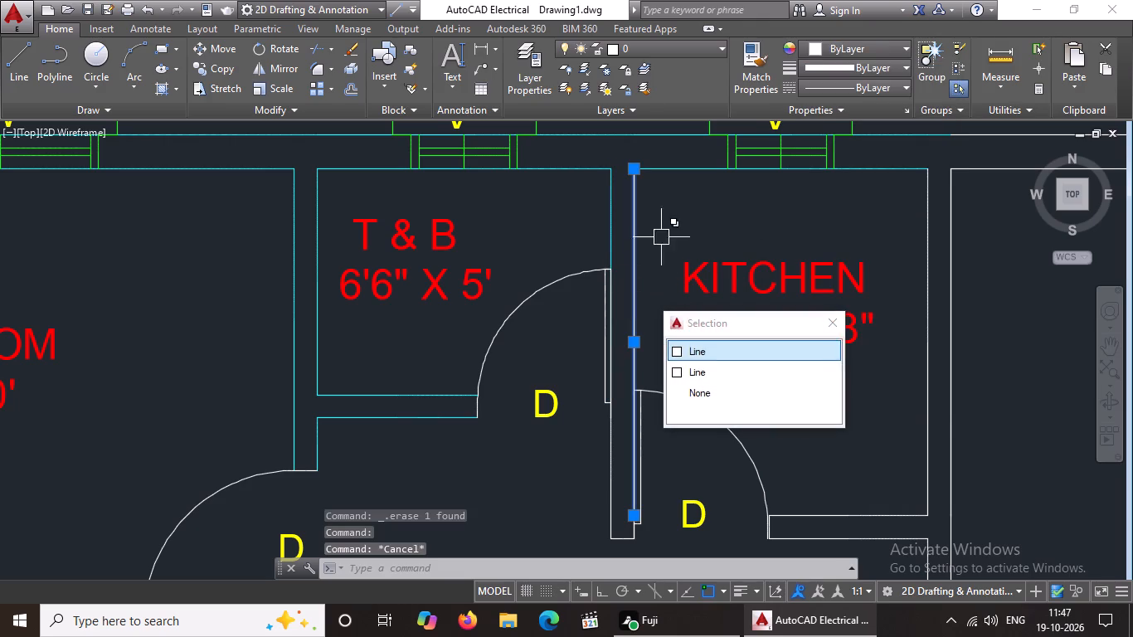
click(883, 66)
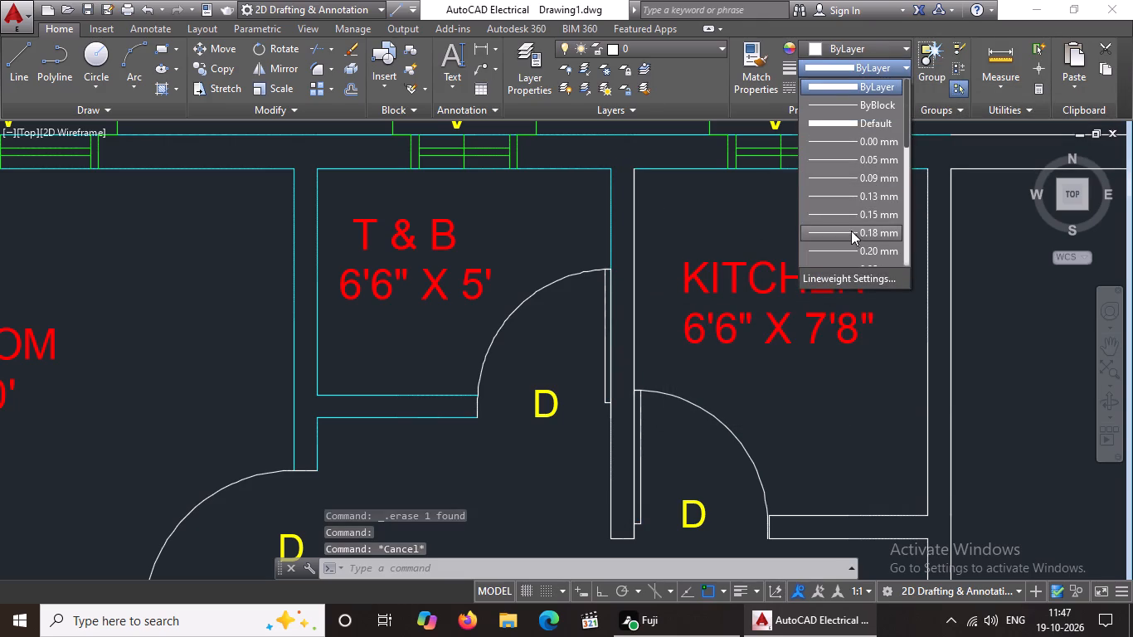
click(862, 46)
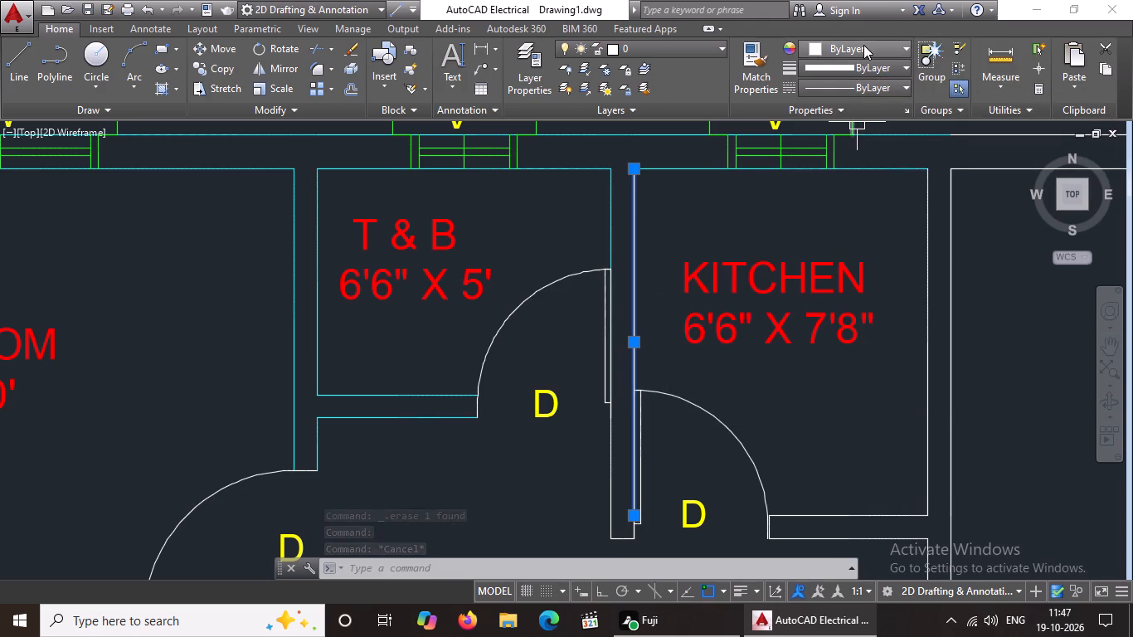
click(863, 45)
click(861, 212)
Change the lower line on the T & B side of that wall, beyond the T & B door, to cyan.
scroll(760, 300, down, 3)
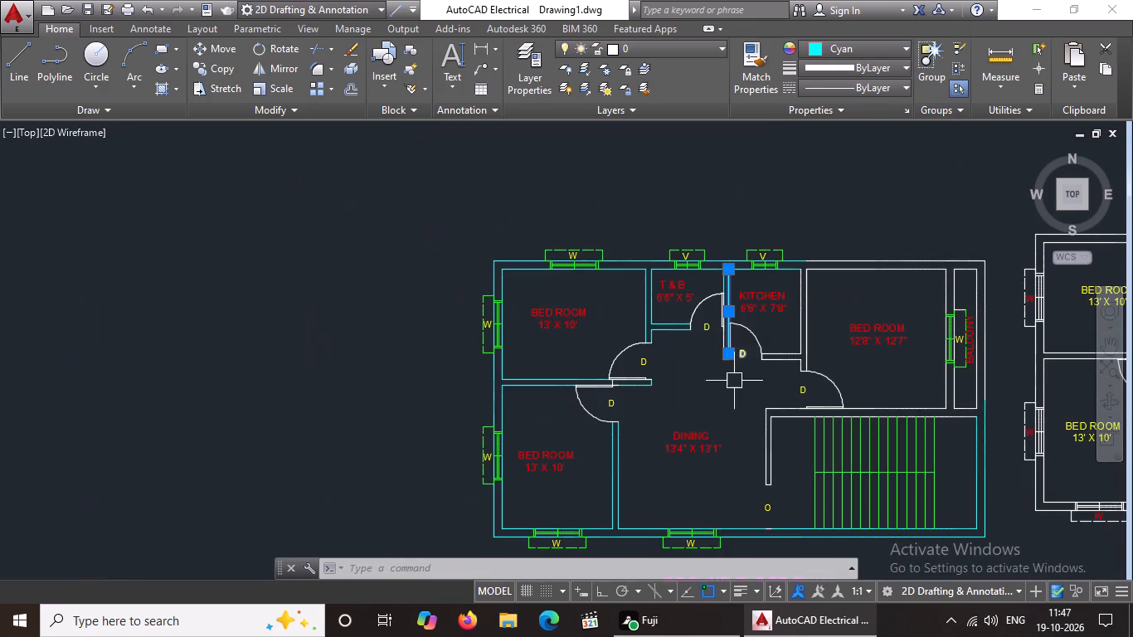
scroll(732, 369, up, 3)
click(683, 282)
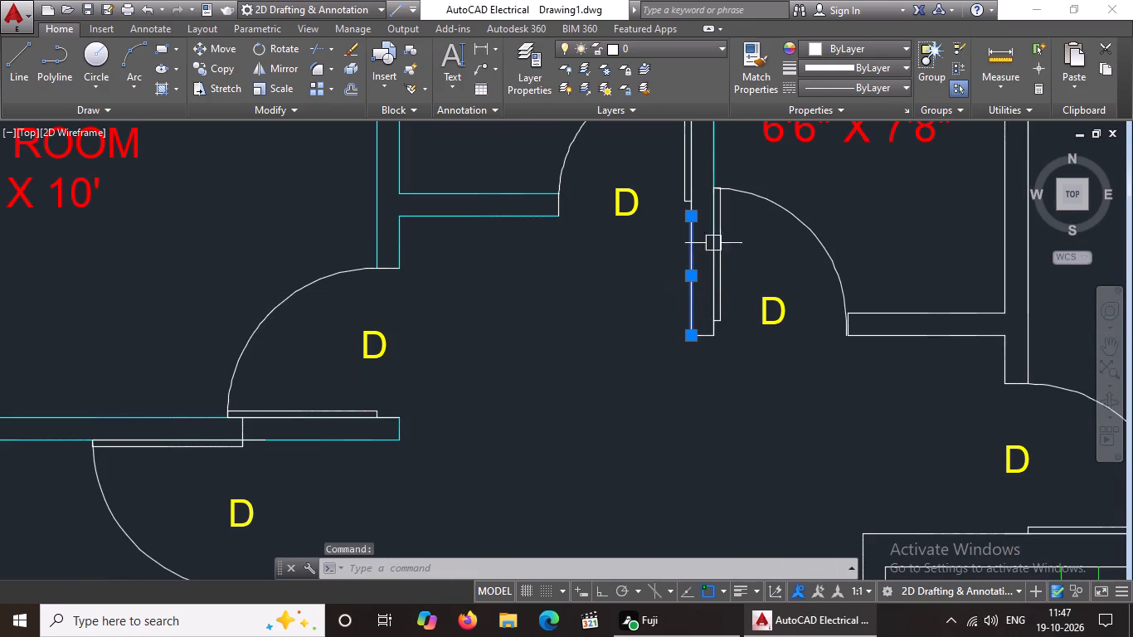
click(841, 48)
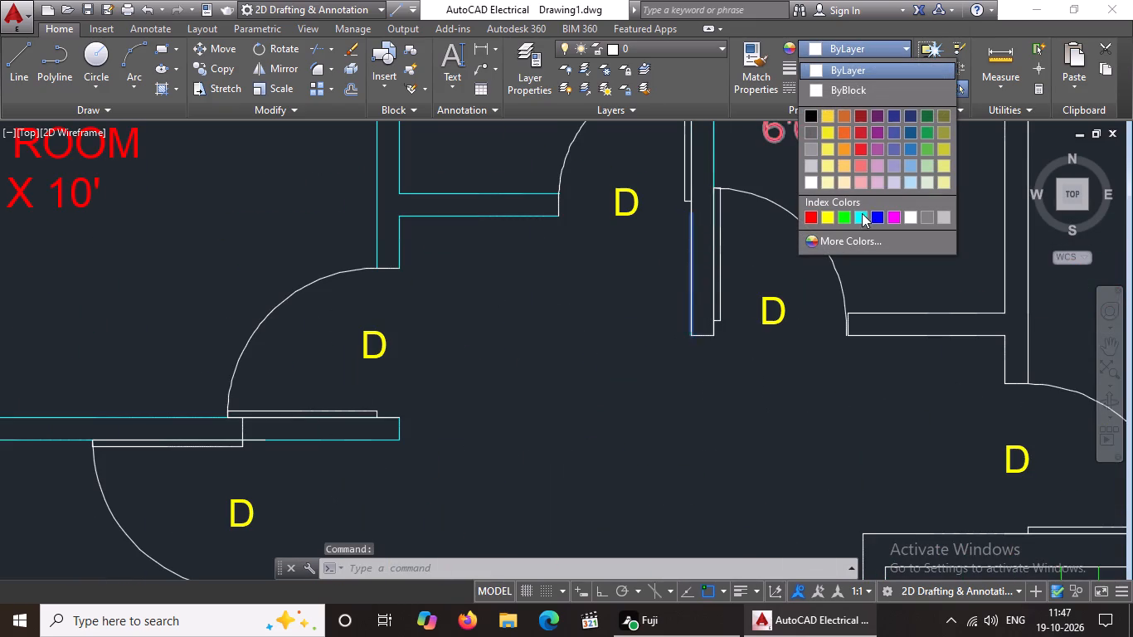
click(861, 215)
key(Escape)
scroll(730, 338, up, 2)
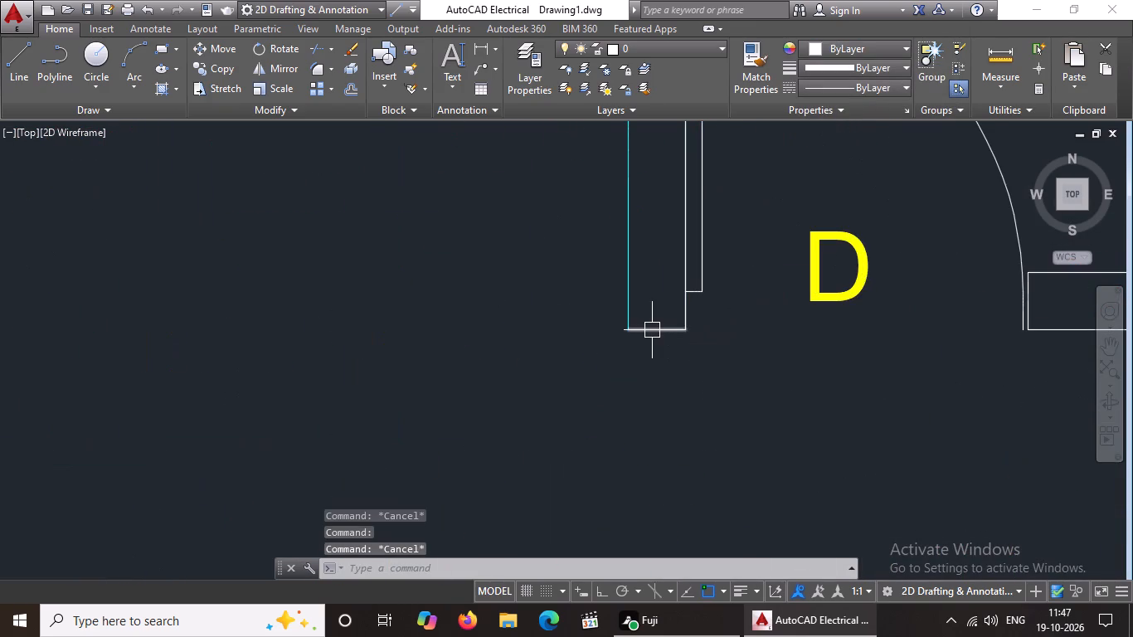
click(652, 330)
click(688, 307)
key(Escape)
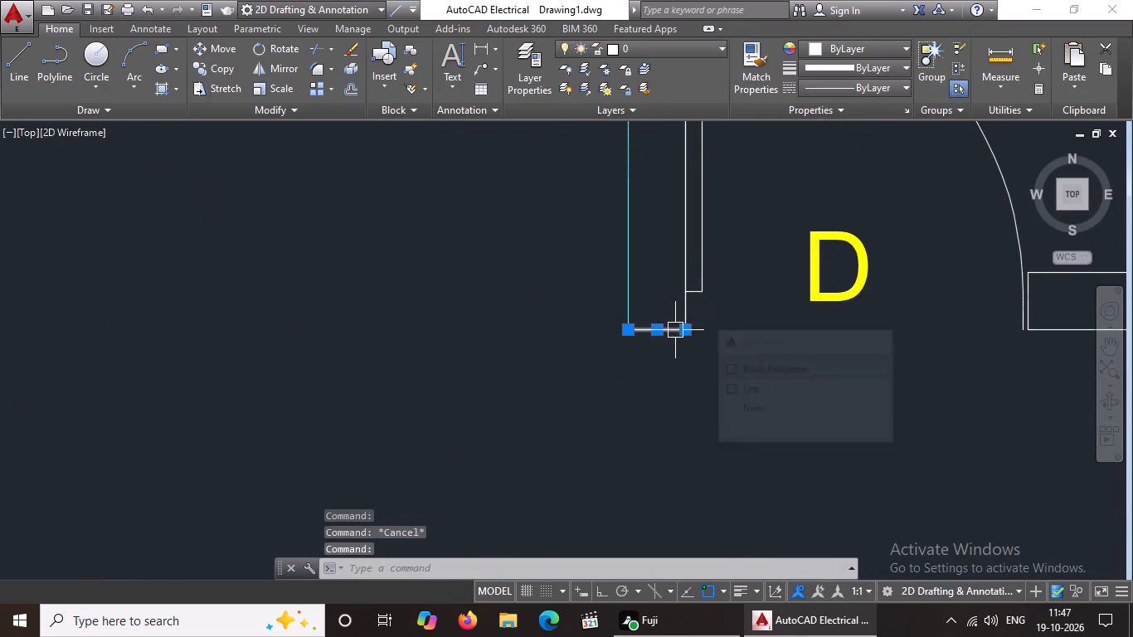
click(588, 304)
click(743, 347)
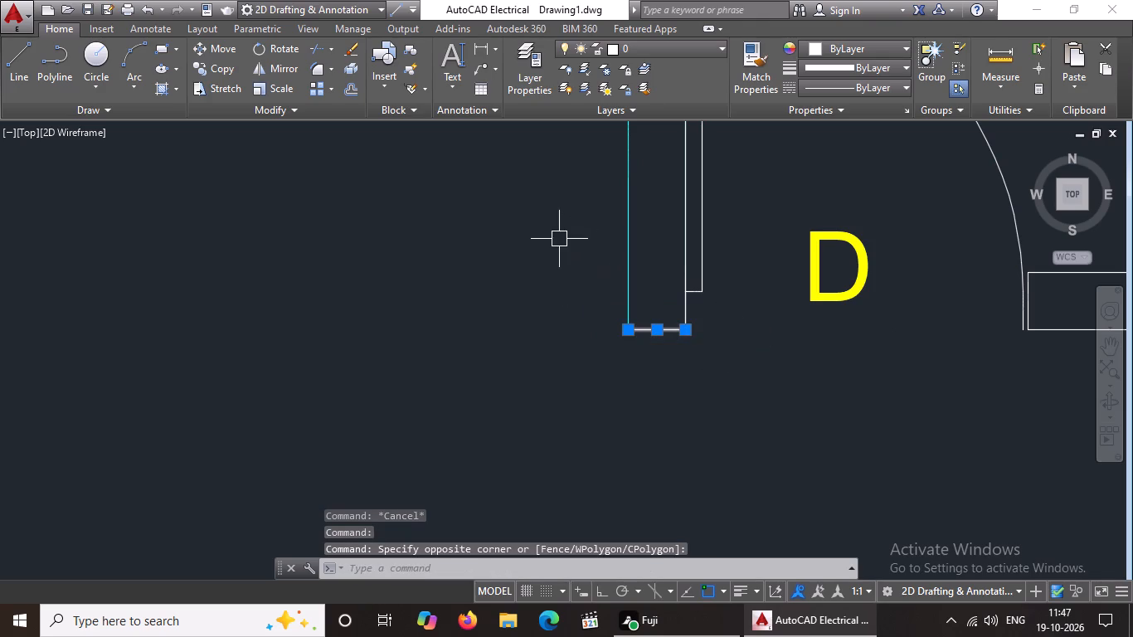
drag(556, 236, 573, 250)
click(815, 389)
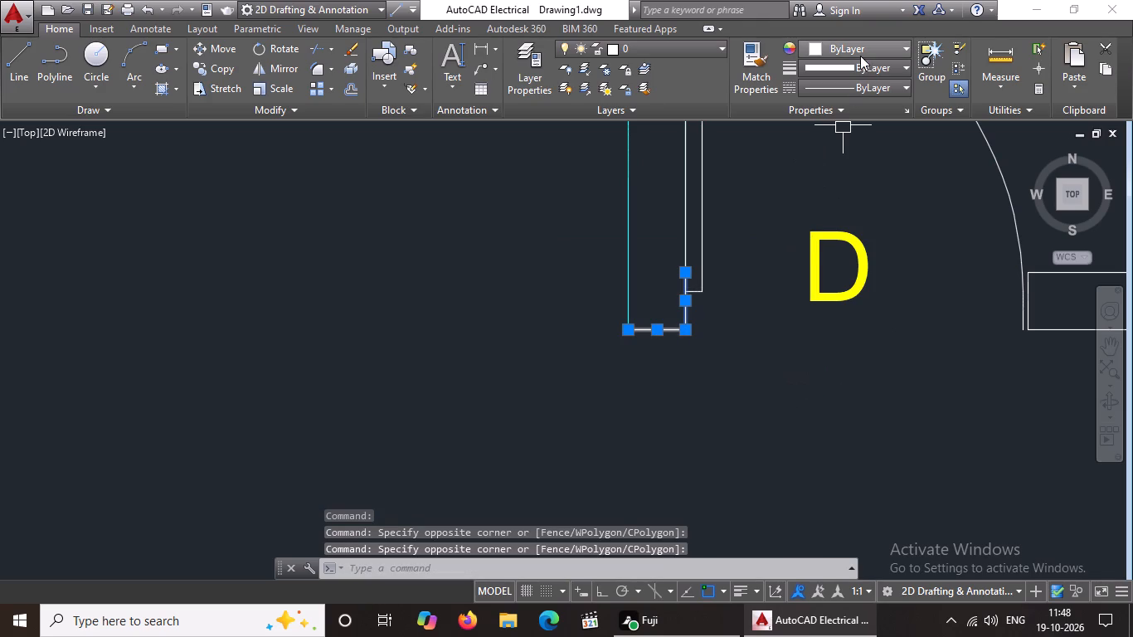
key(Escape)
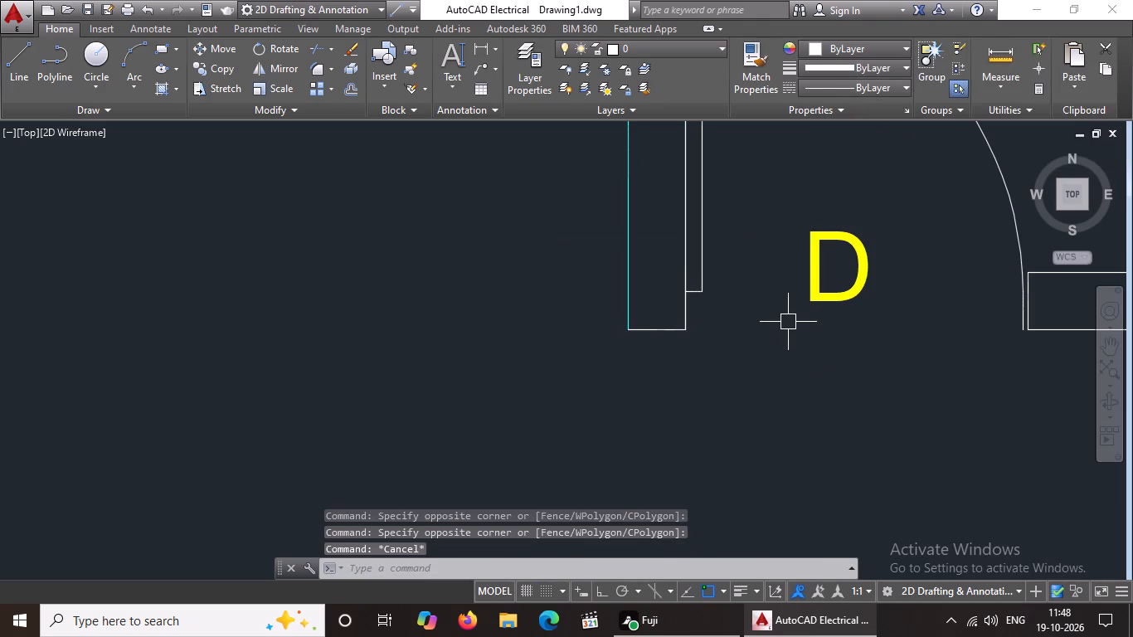
Change the short end line closing the wall between the T & B and kitchen doors to cyan.
click(658, 329)
click(814, 41)
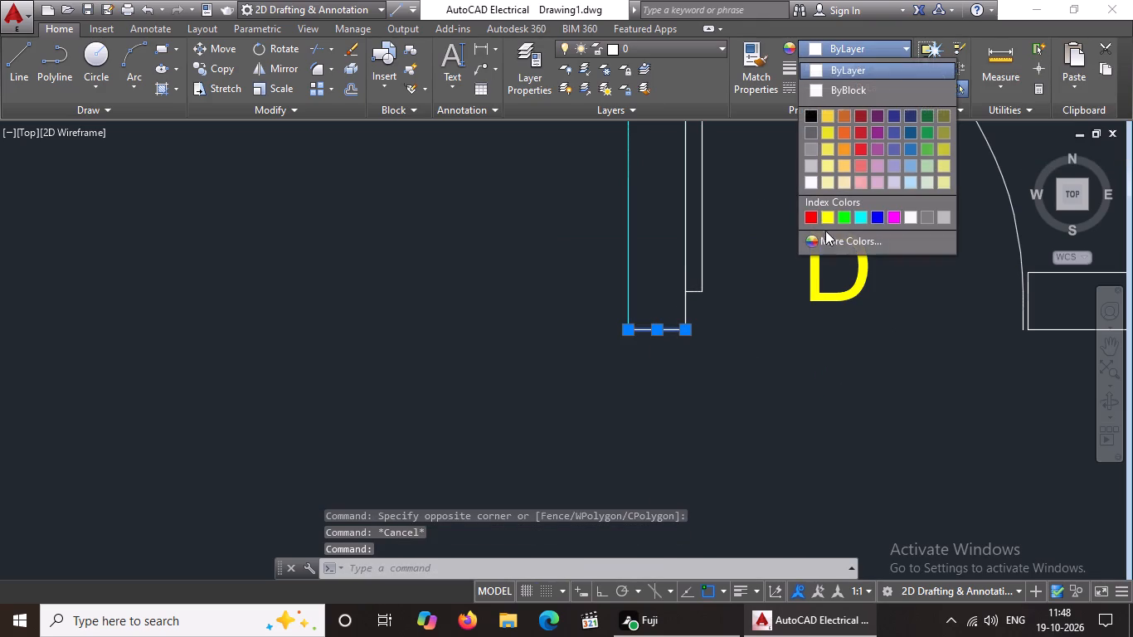
click(861, 214)
scroll(823, 291, down, 1)
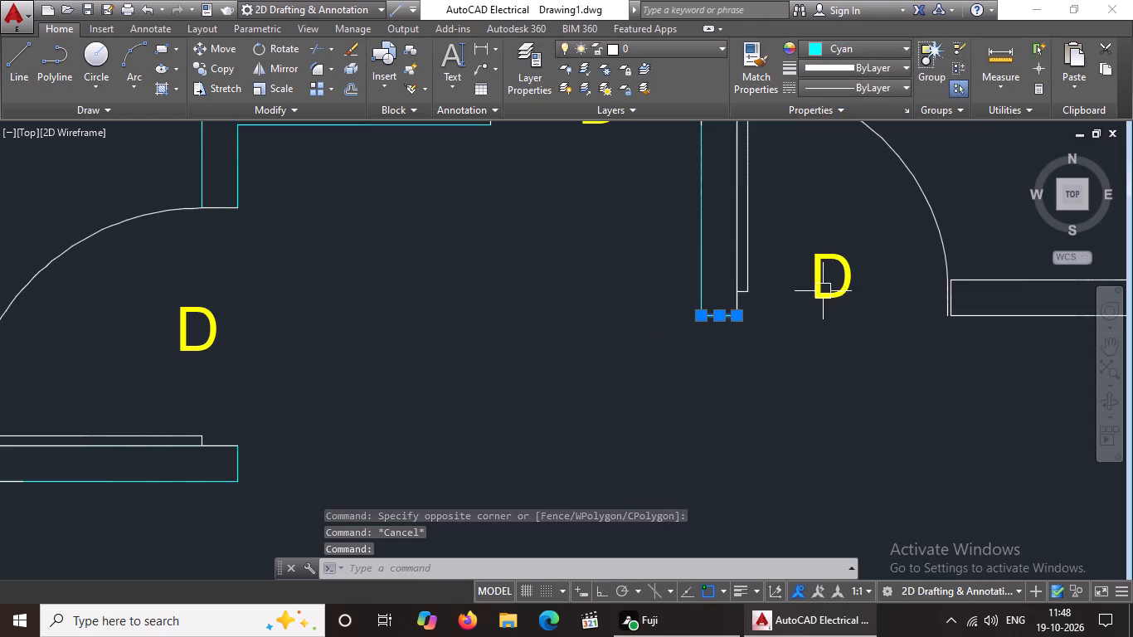
scroll(963, 285, up, 2)
key(Escape)
Delete the extra short line at the end of the kitchen's lower wall, next to the kitchen door.
click(929, 317)
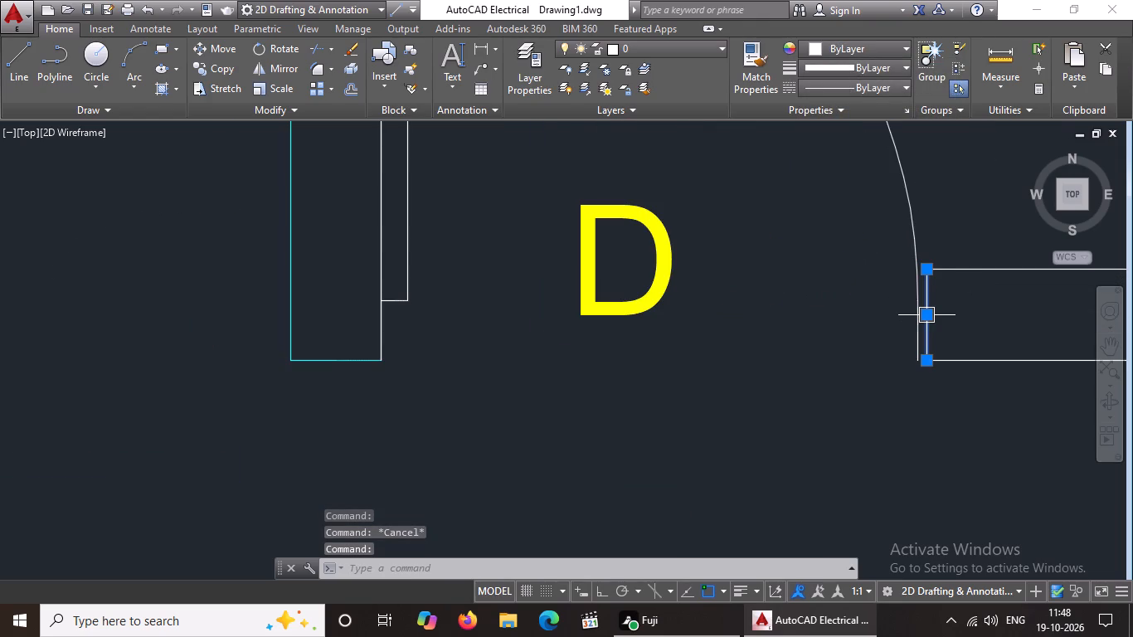
key(Delete)
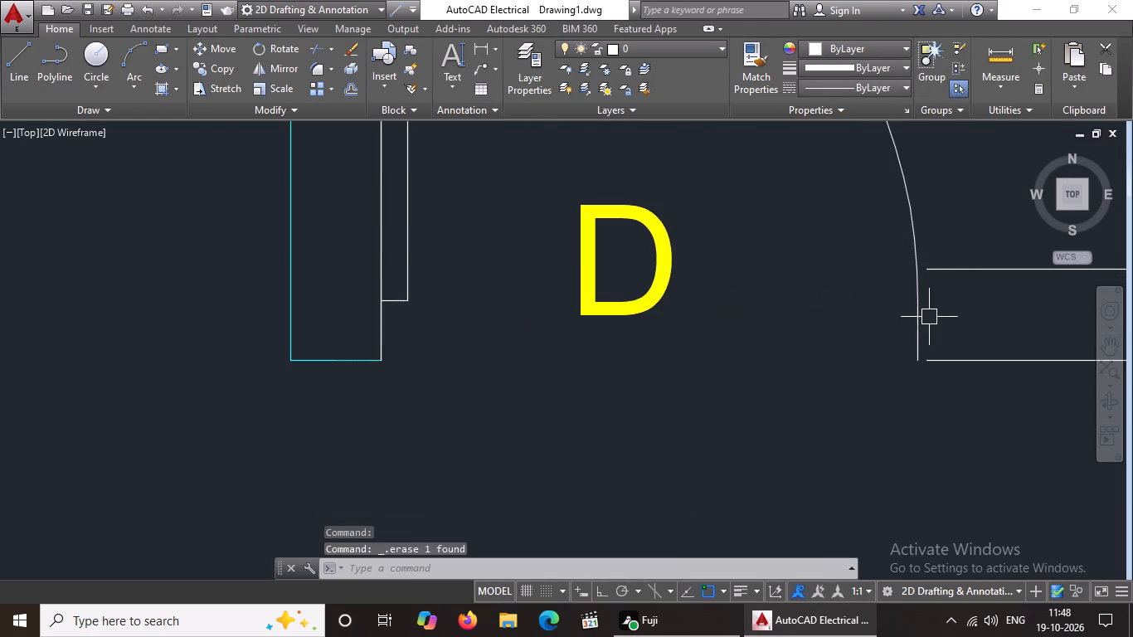
Extend both lines of the kitchen's lower wall to meet the line at the kitchen door opening.
text(EX)
key(space)
key(space)
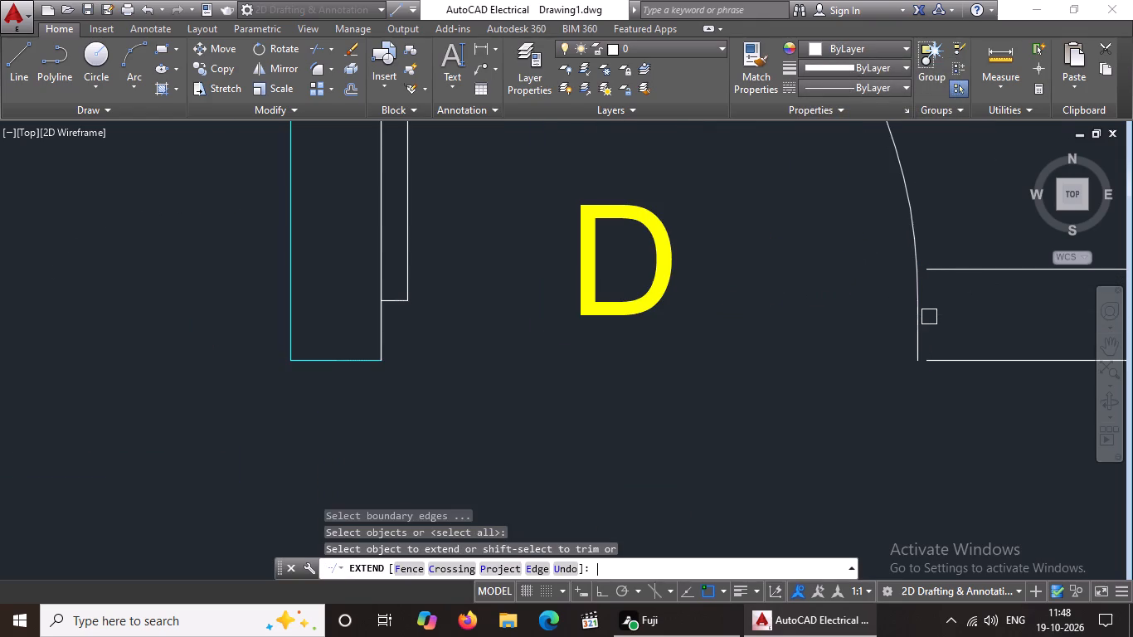
click(949, 271)
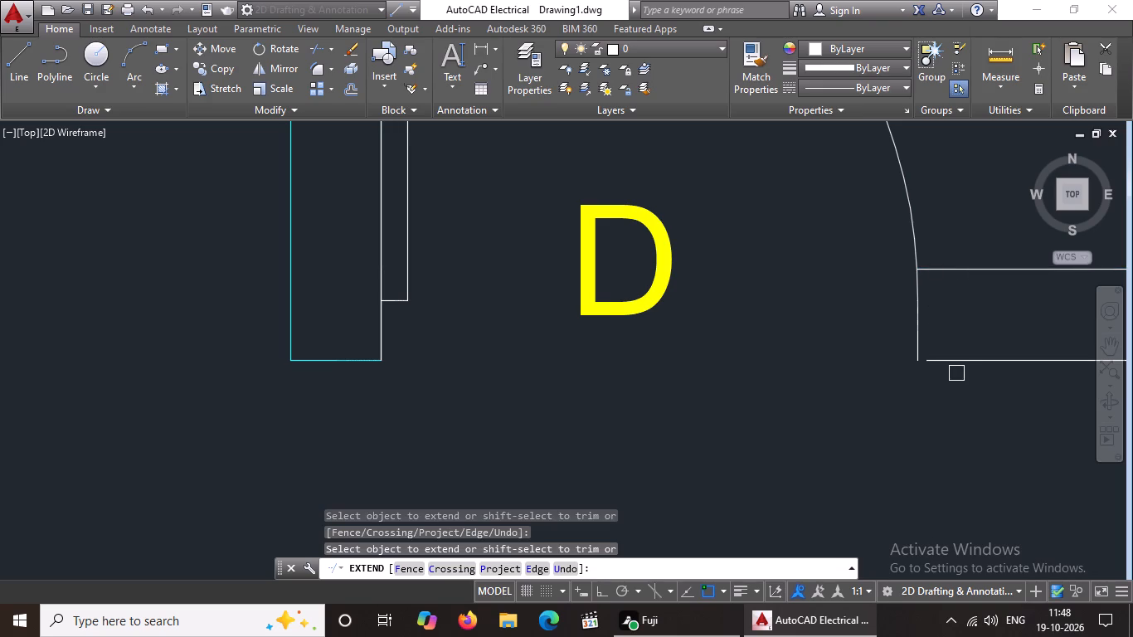
click(942, 362)
scroll(947, 366, down, 3)
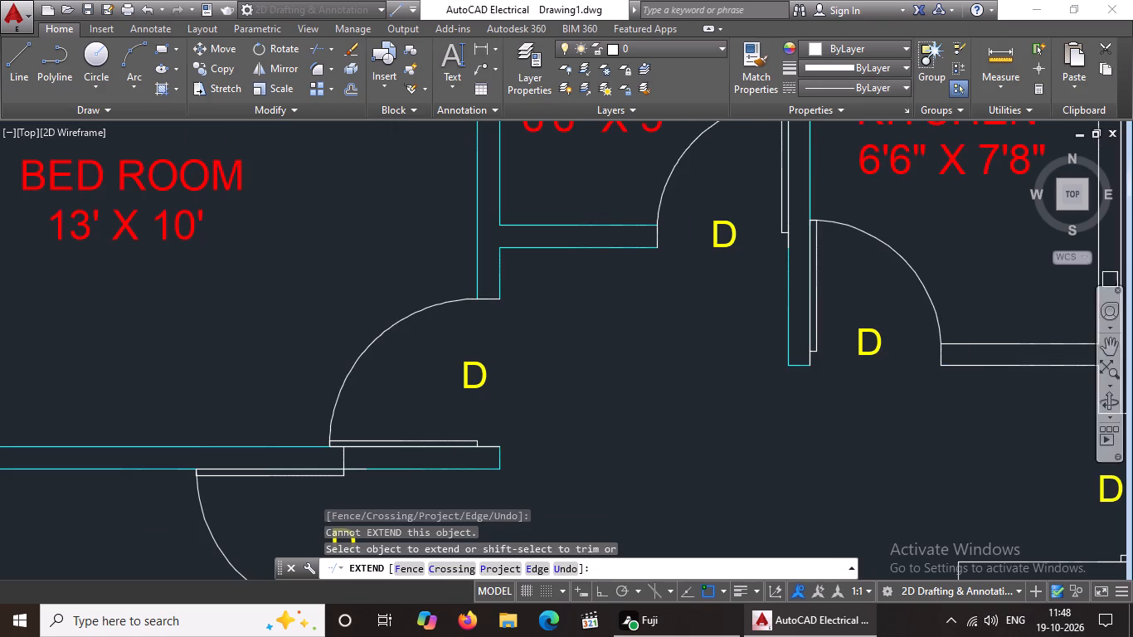
middle_drag(989, 328, 871, 347)
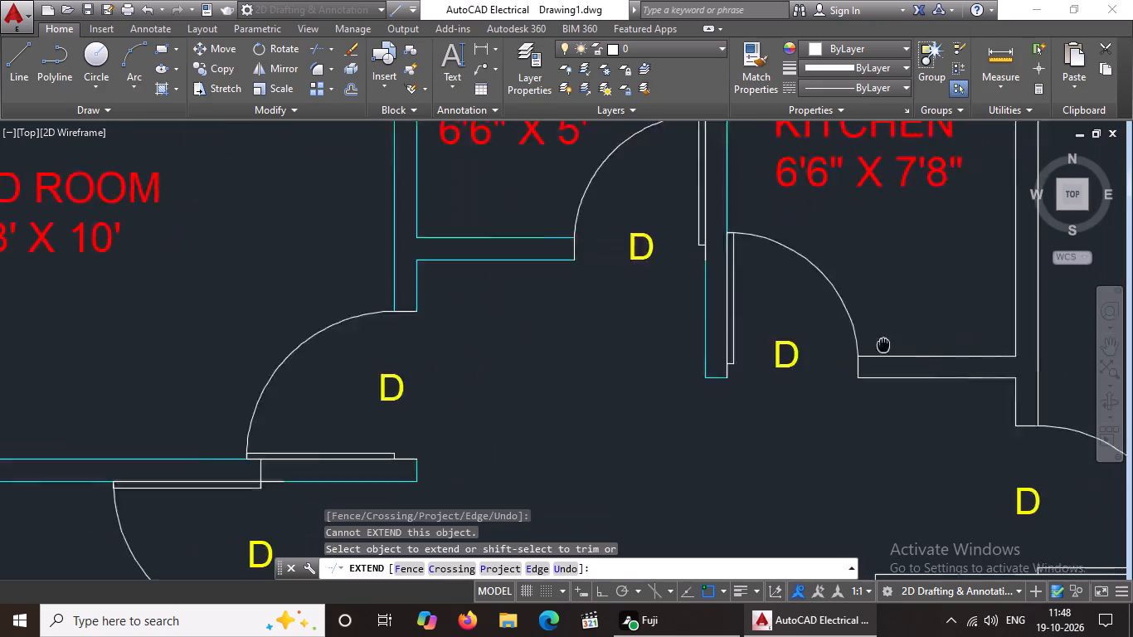
middle_drag(871, 347, 704, 378)
scroll(725, 364, down, 3)
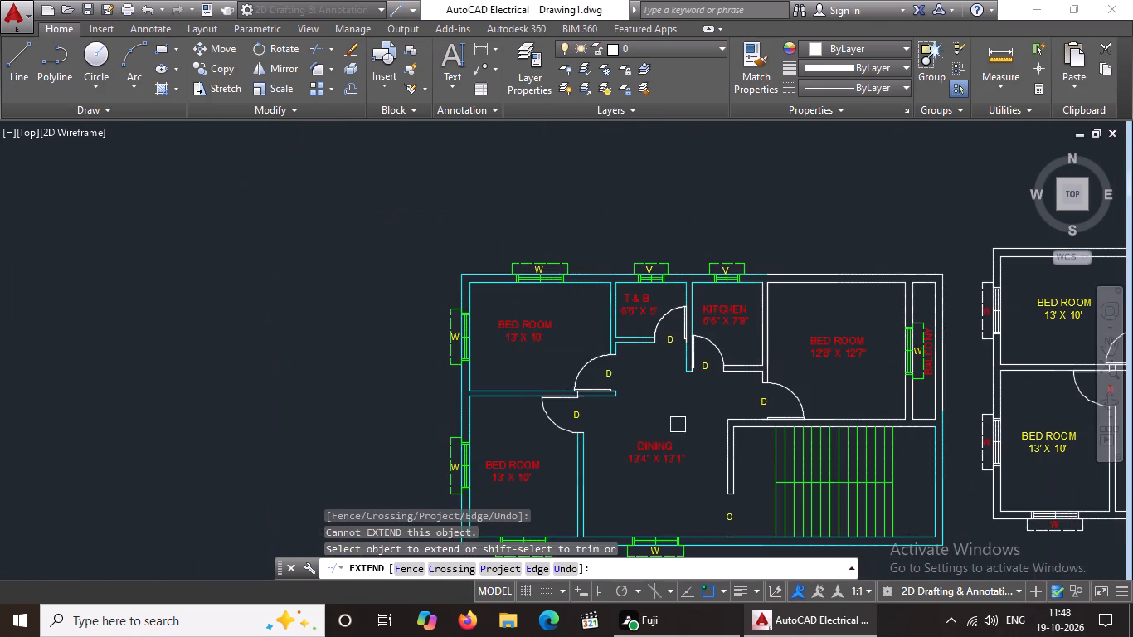
scroll(742, 405, up, 1)
key(Escape)
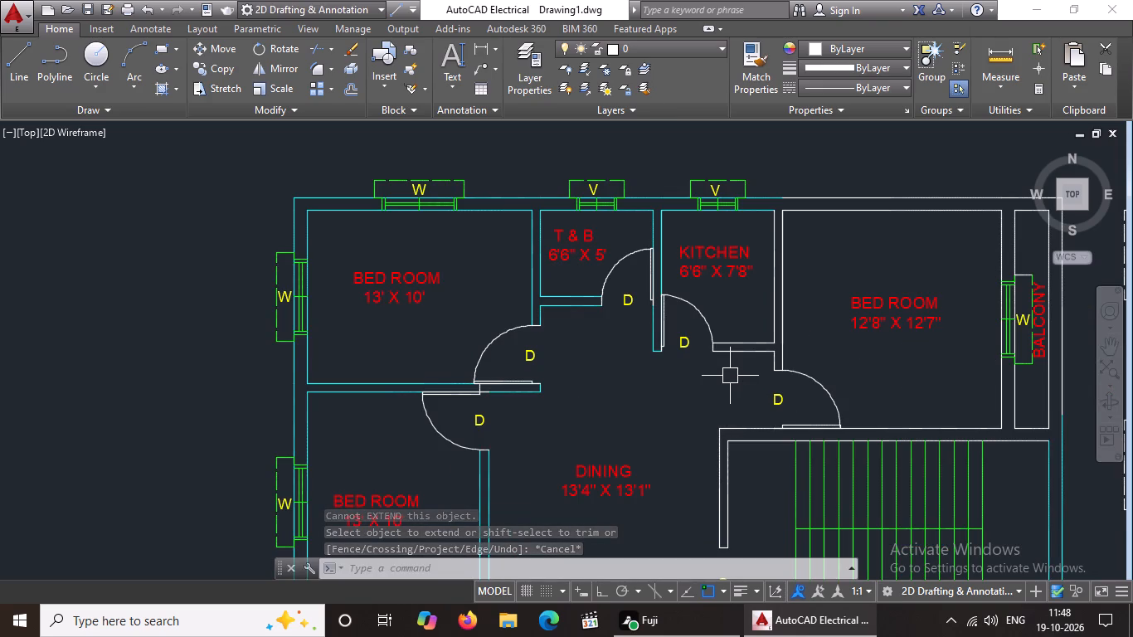
Change both long lines of the ground floor kitchen's lower wall to cyan.
scroll(728, 355, up, 4)
click(738, 293)
scroll(735, 294, down, 1)
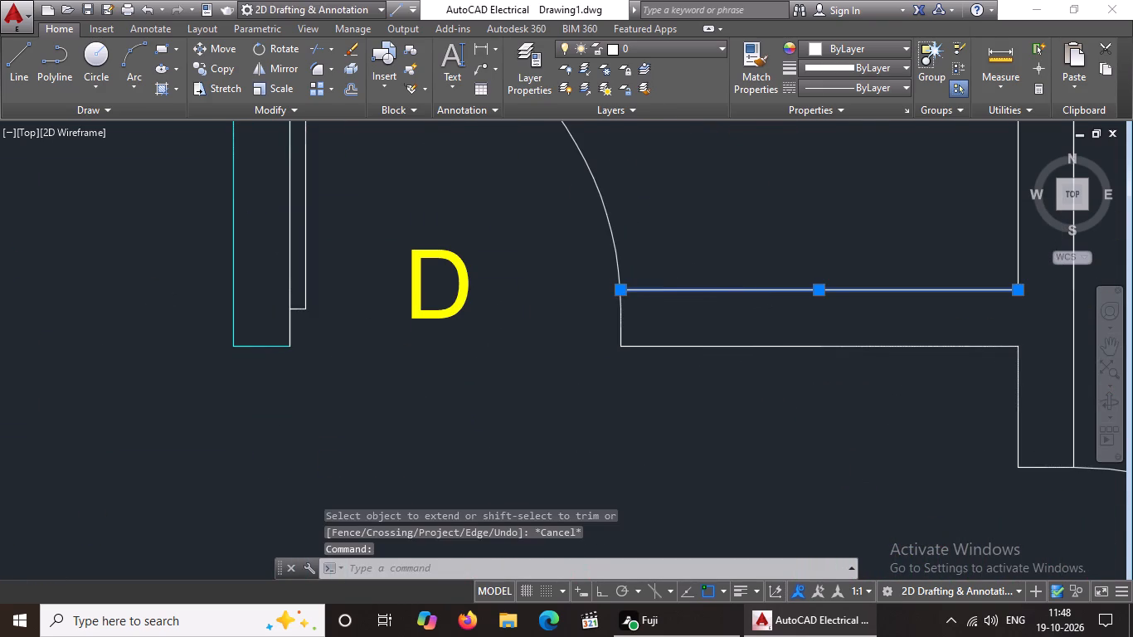
scroll(735, 294, down, 1)
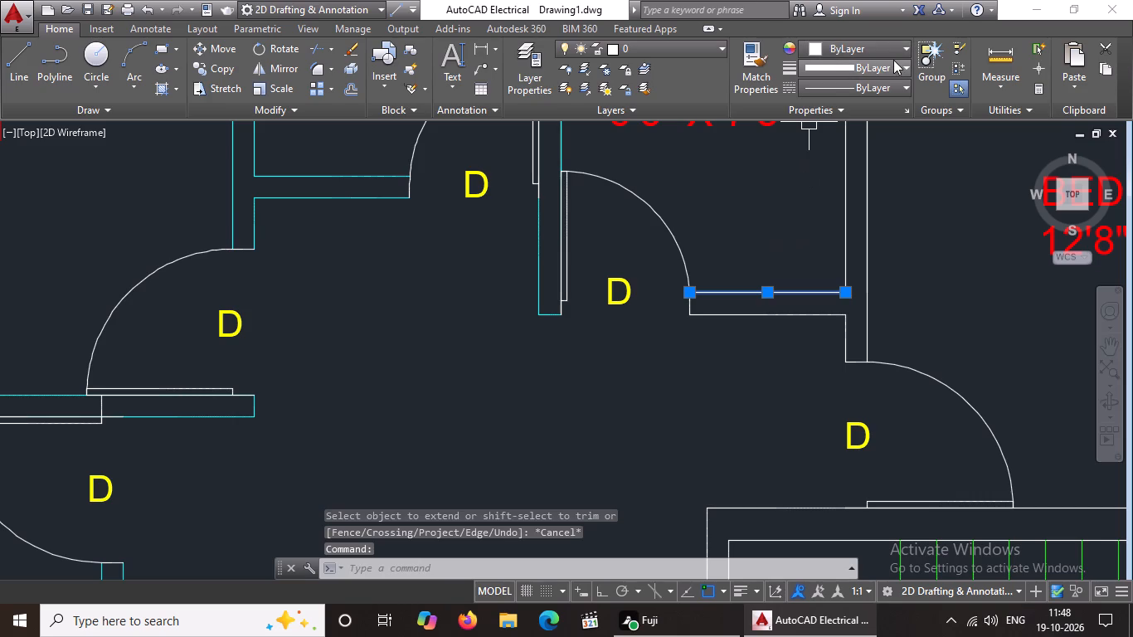
click(893, 45)
click(860, 216)
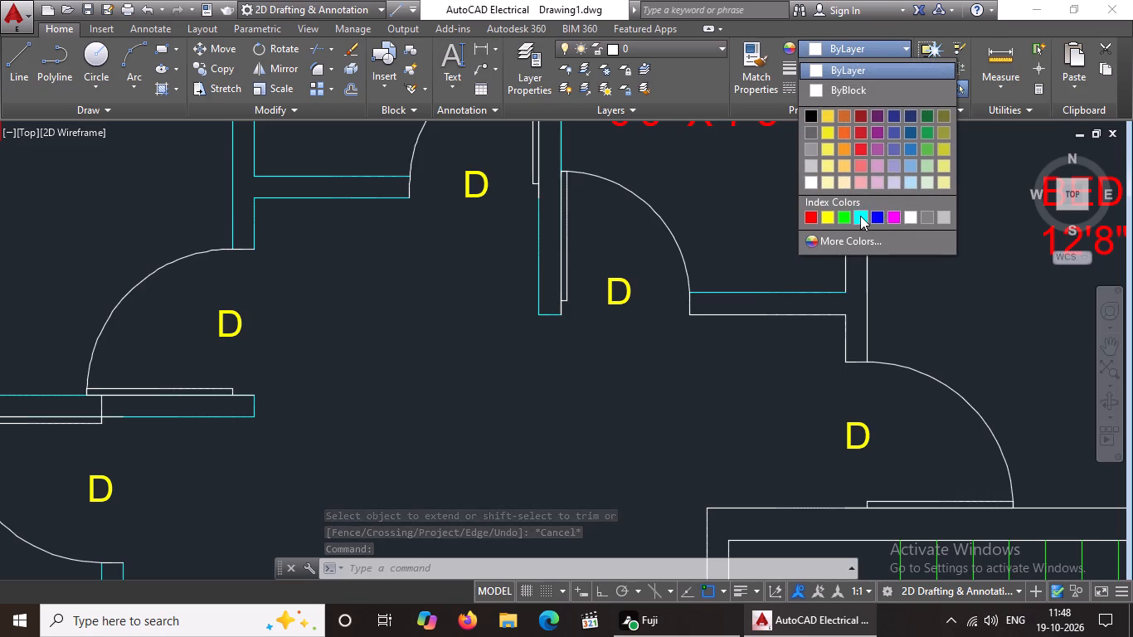
click(799, 311)
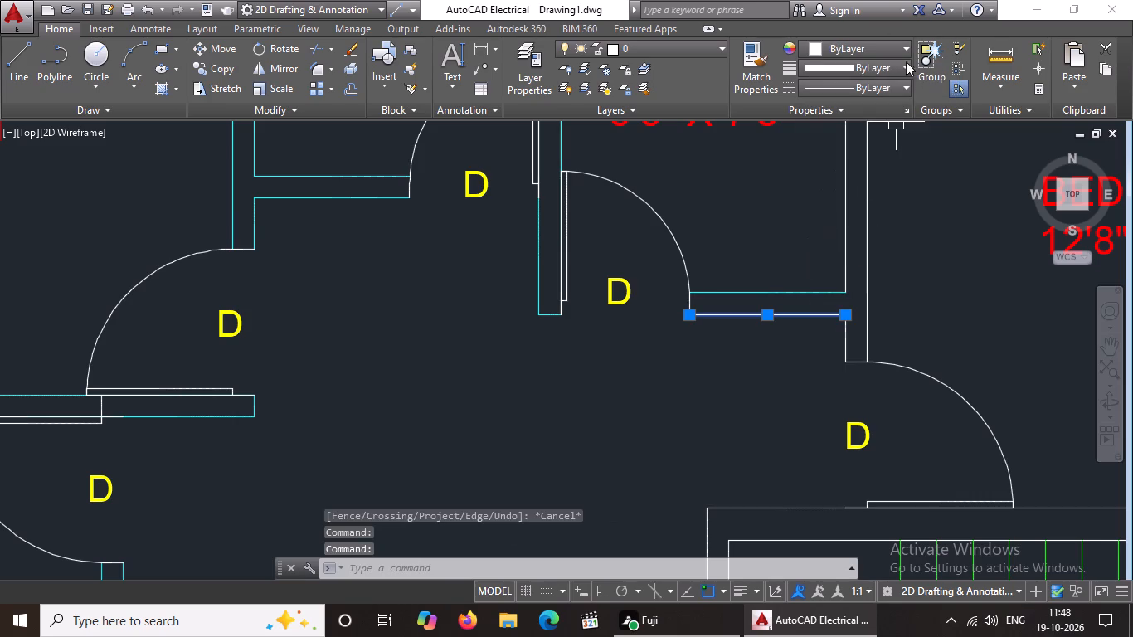
click(896, 51)
click(859, 216)
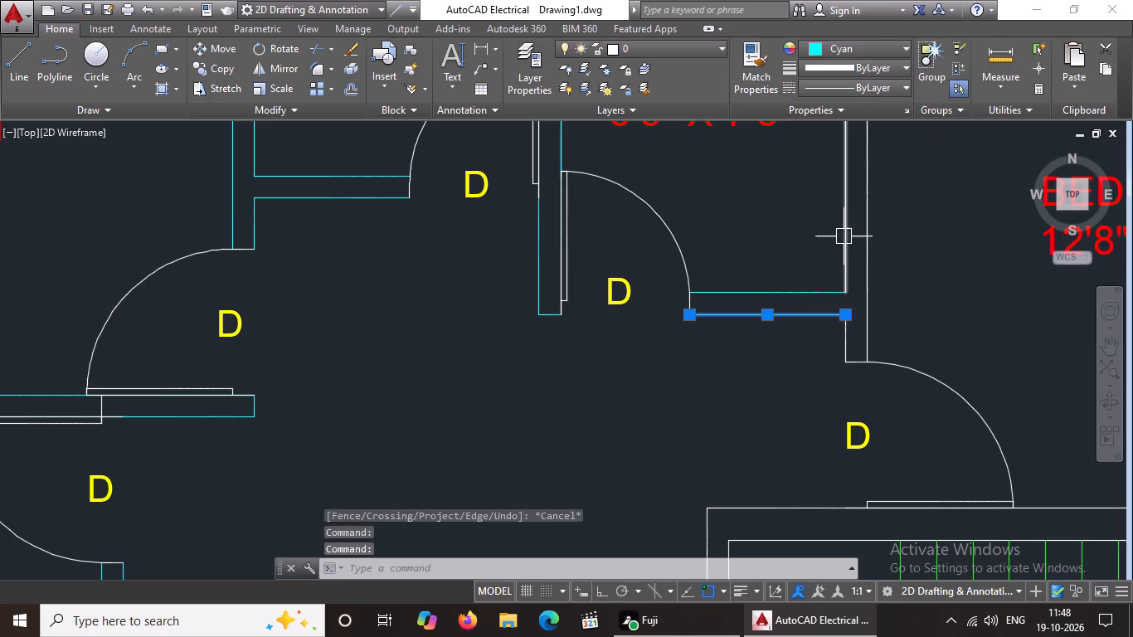
Change both lines of the wall between the kitchen and the 12'8" X 12'7" bedroom to cyan.
scroll(843, 229, down, 2)
middle_drag(888, 207, 857, 223)
scroll(857, 223, up, 1)
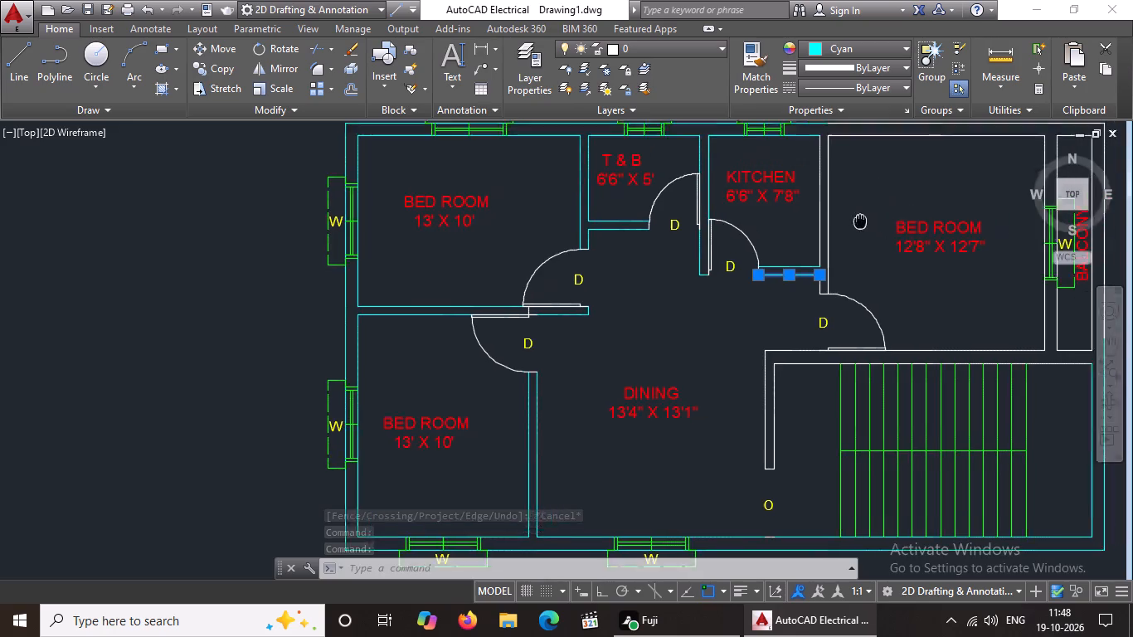
middle_drag(857, 223, 793, 250)
scroll(746, 231, down, 2)
scroll(743, 194, up, 2)
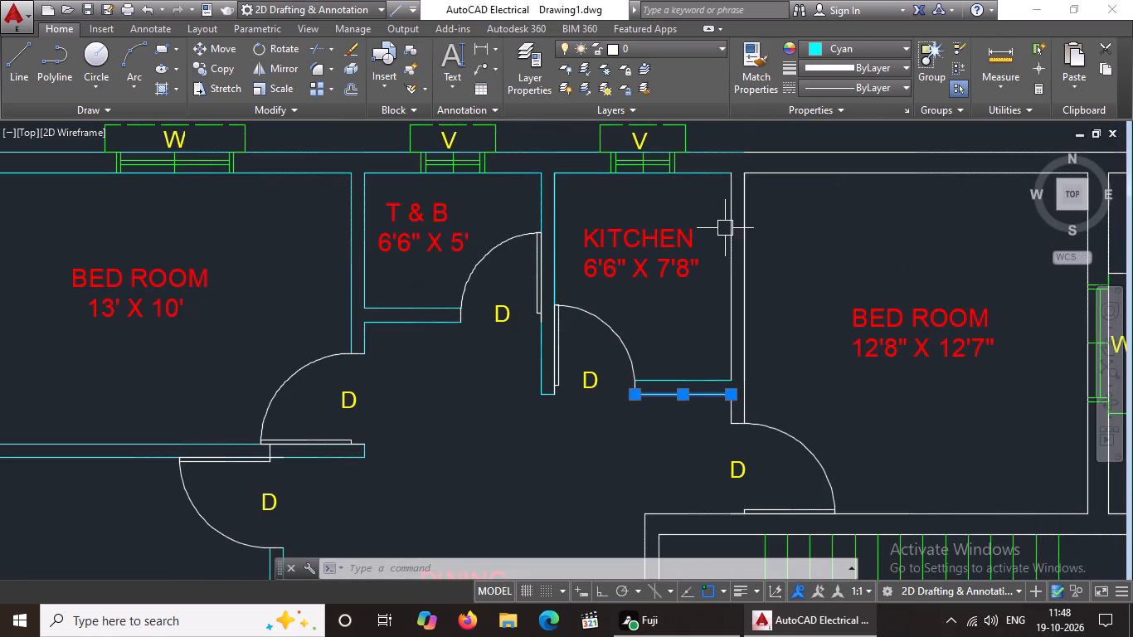
click(727, 227)
drag(868, 47, 868, 62)
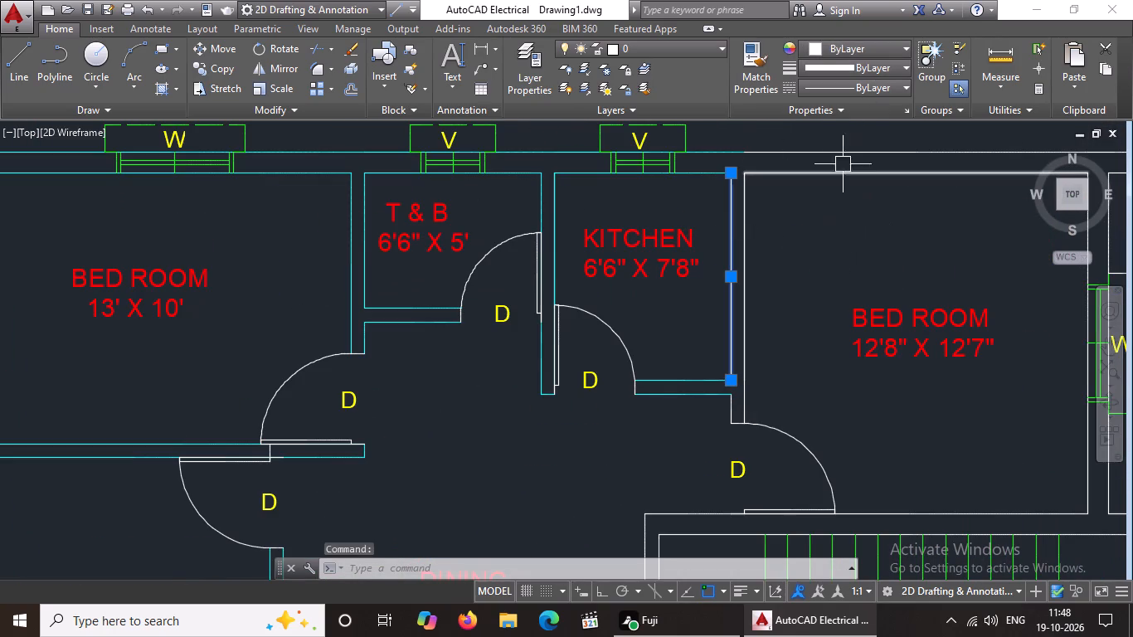
click(864, 49)
drag(858, 216, 852, 225)
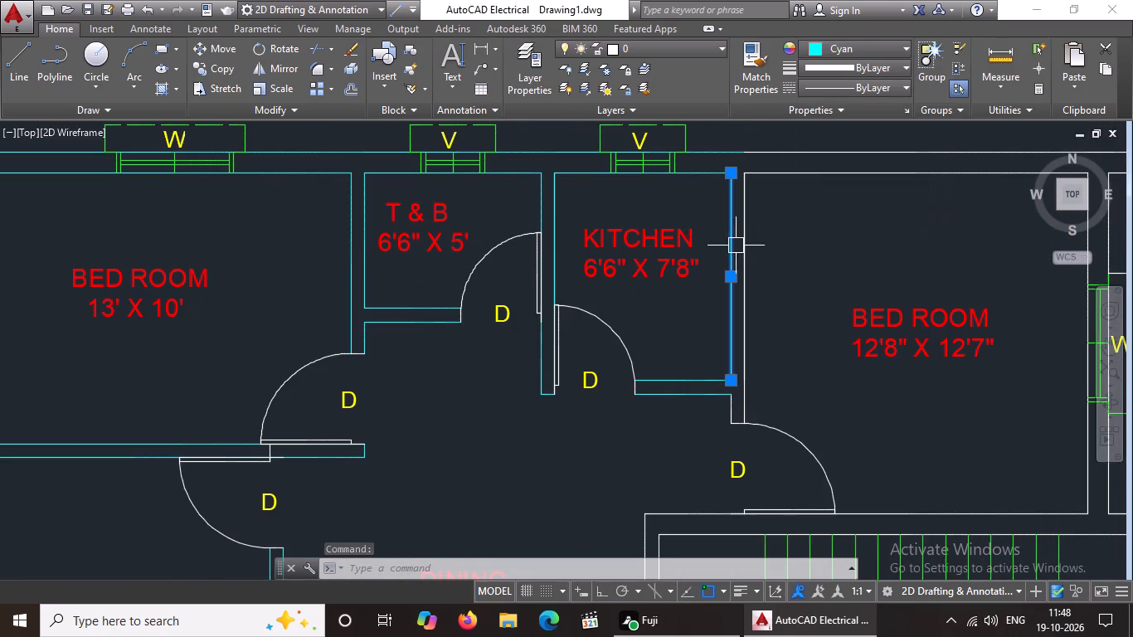
click(746, 234)
click(848, 47)
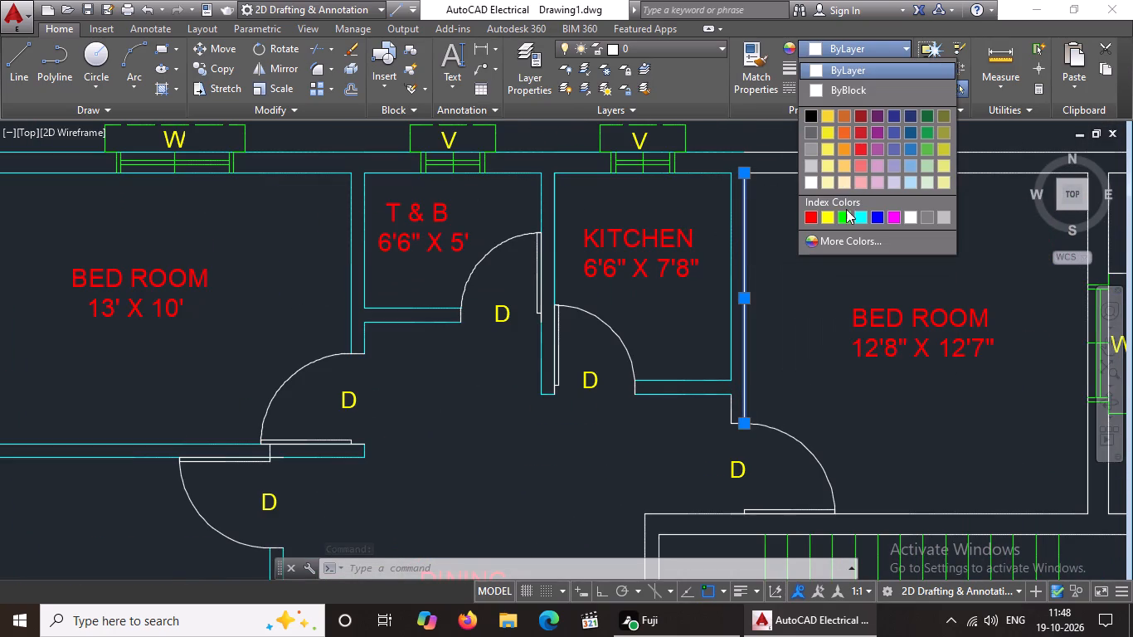
click(856, 211)
Change the inner and outer lines of the 12'8" X 12'7" bedroom's upper wall to cyan.
scroll(824, 241, down, 1)
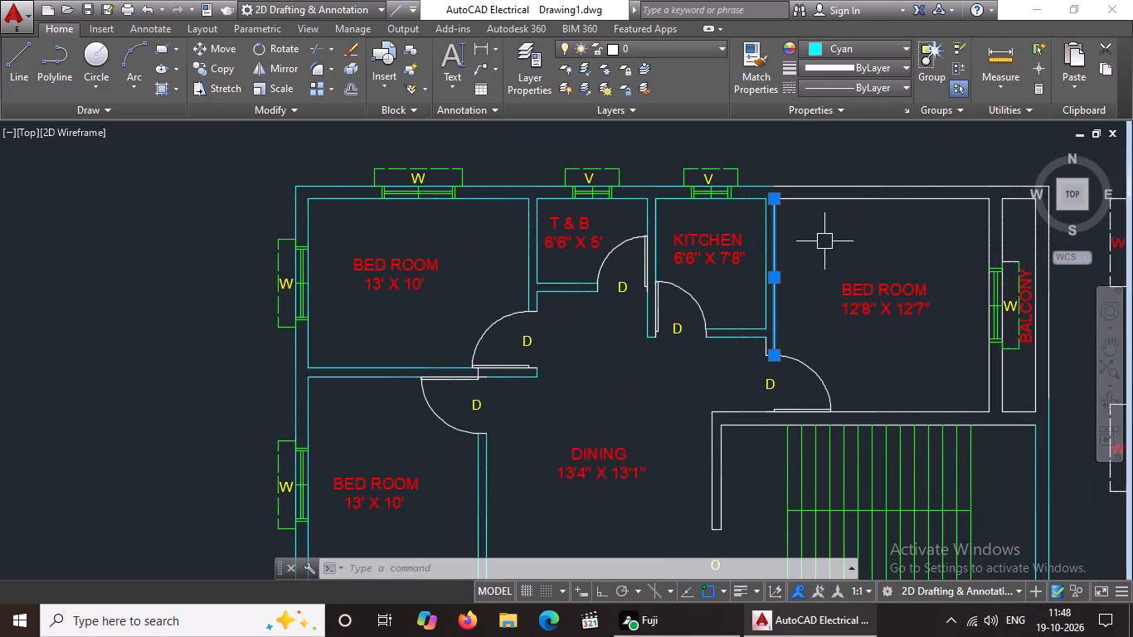
scroll(863, 197, up, 2)
click(848, 197)
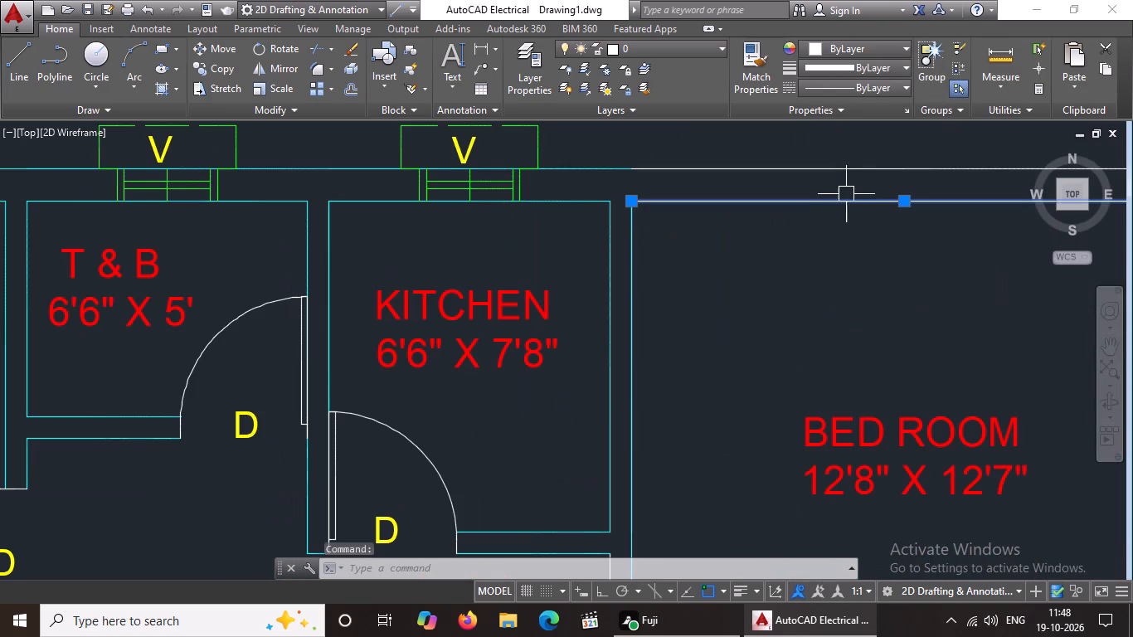
scroll(835, 189, down, 3)
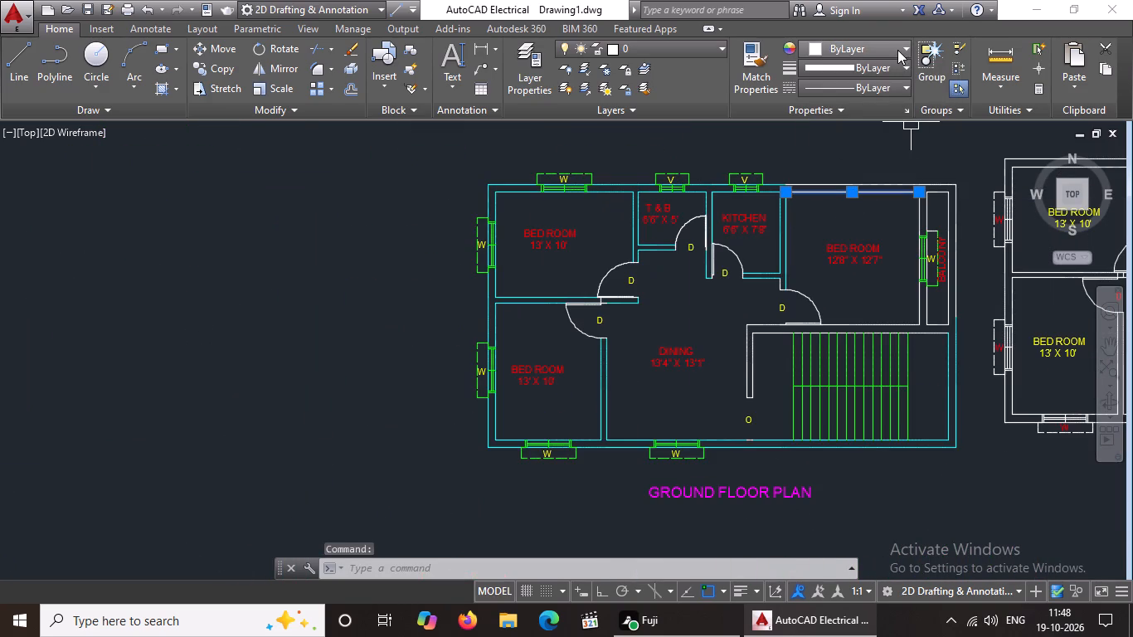
drag(897, 49, 902, 75)
click(885, 52)
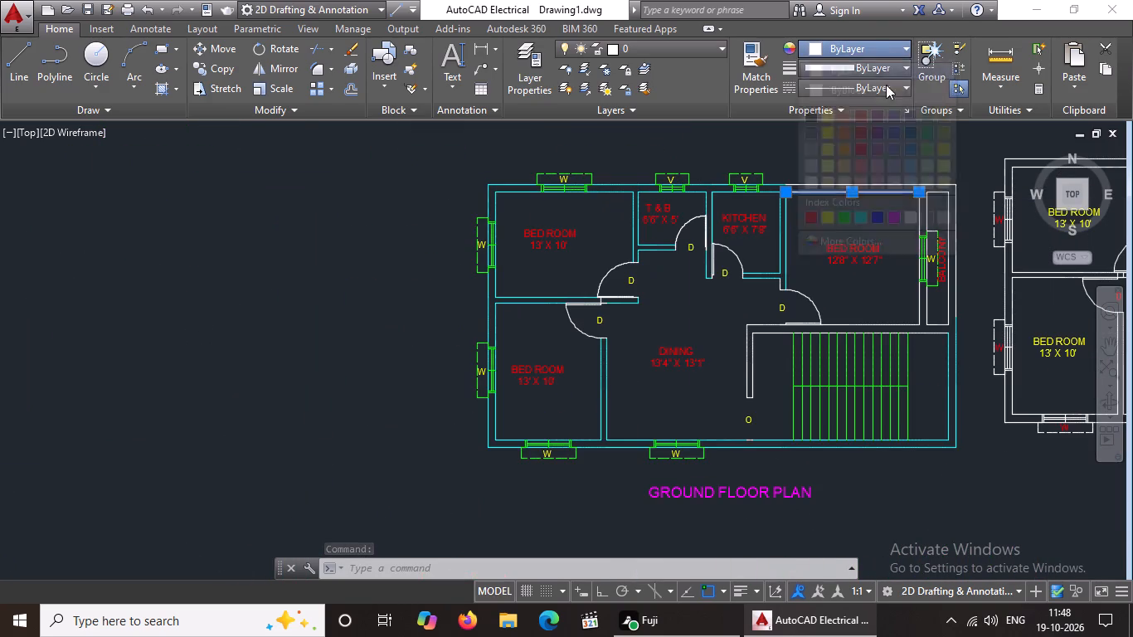
drag(857, 210, 857, 219)
scroll(845, 229, down, 1)
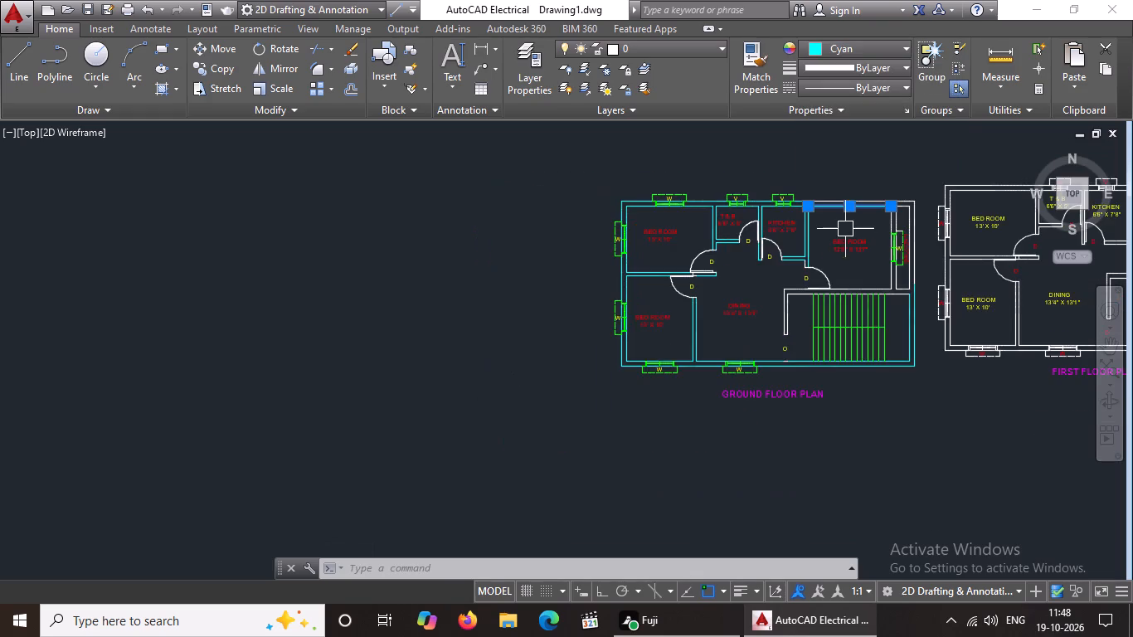
scroll(854, 195, up, 3)
click(840, 217)
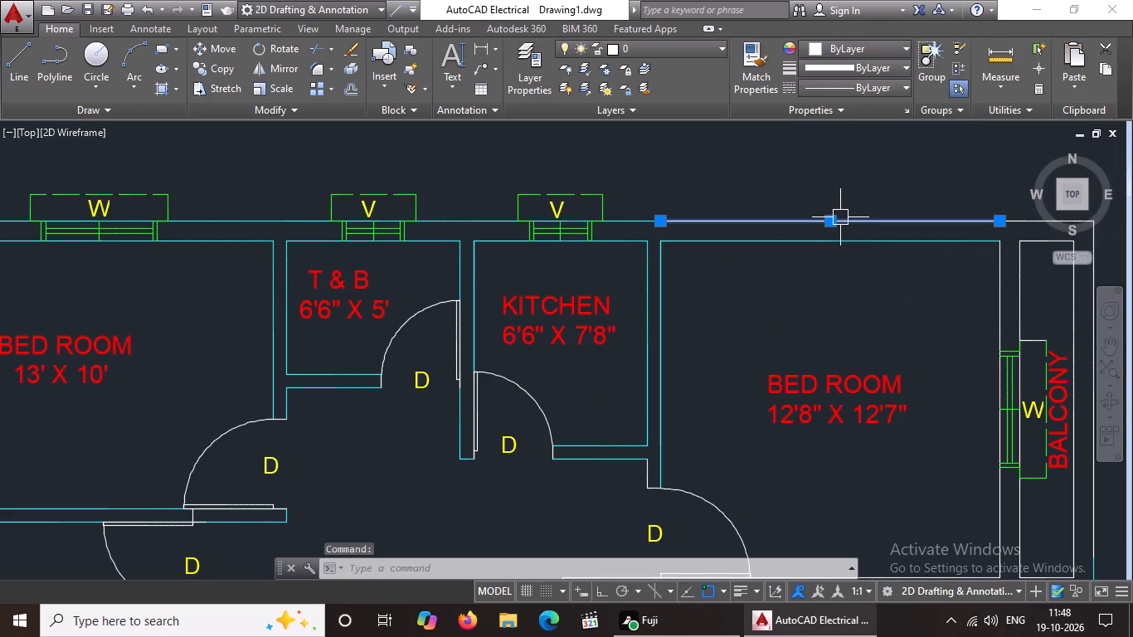
drag(883, 44, 883, 45)
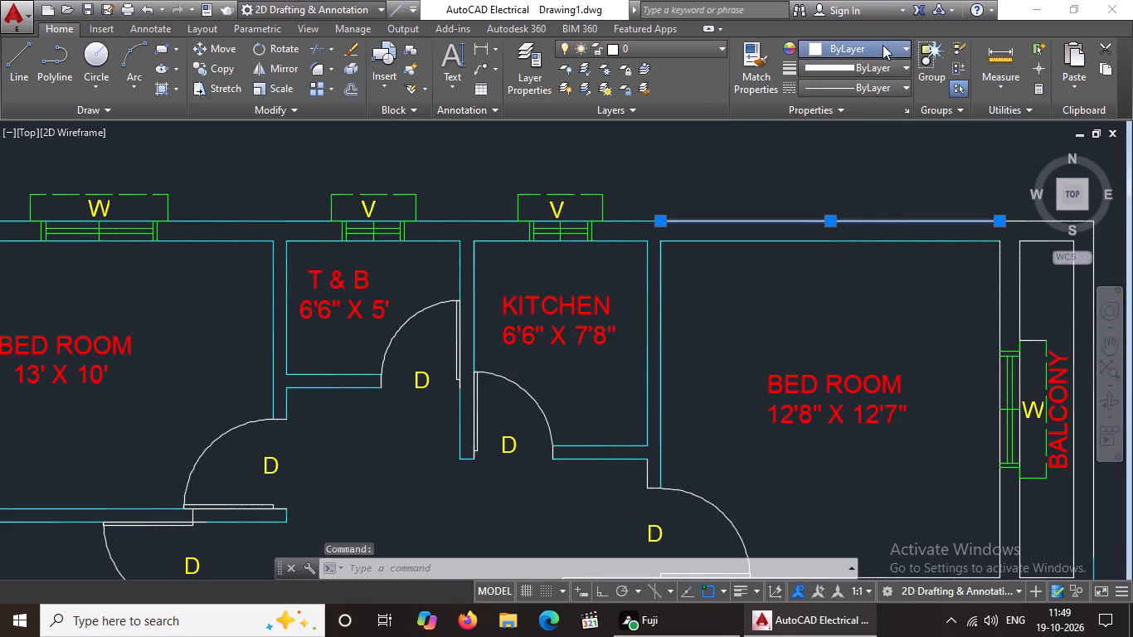
drag(883, 45, 884, 64)
click(888, 44)
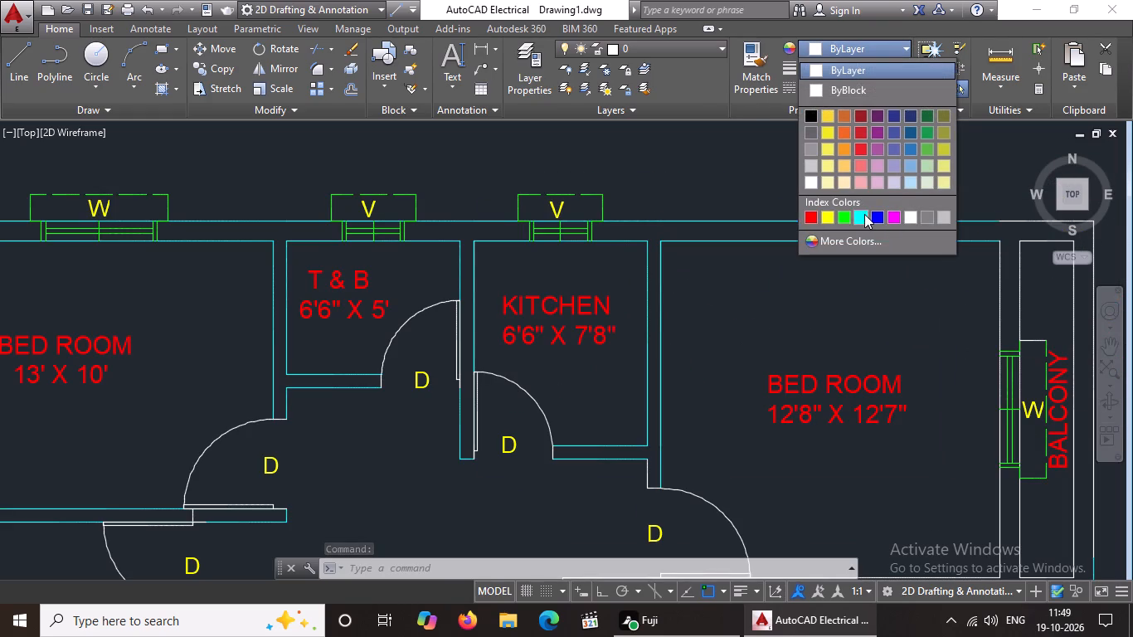
click(864, 214)
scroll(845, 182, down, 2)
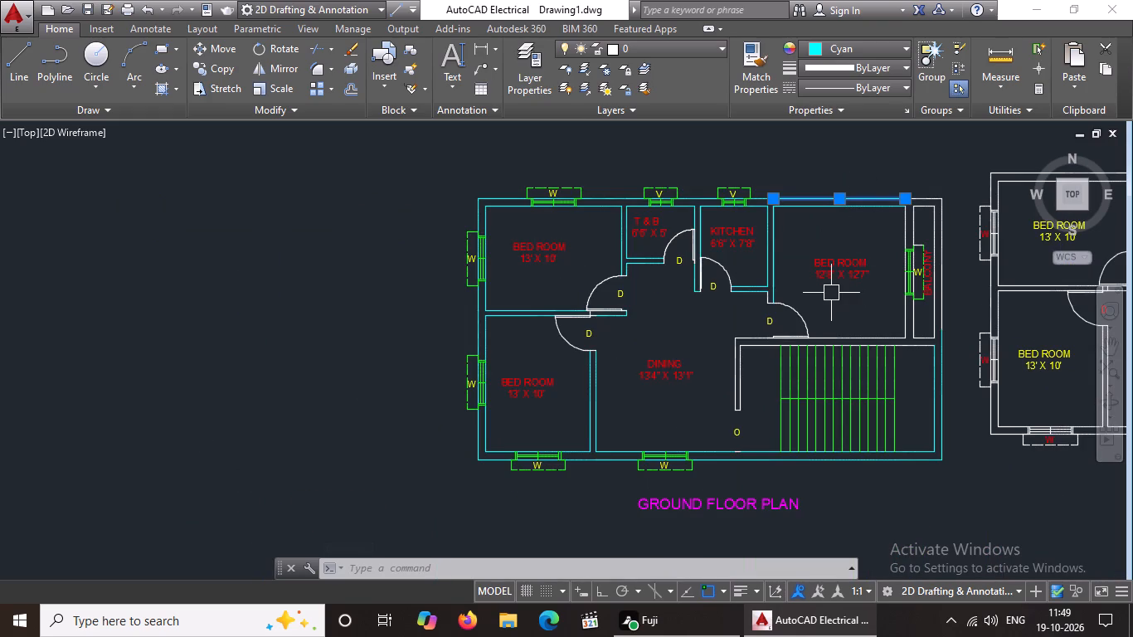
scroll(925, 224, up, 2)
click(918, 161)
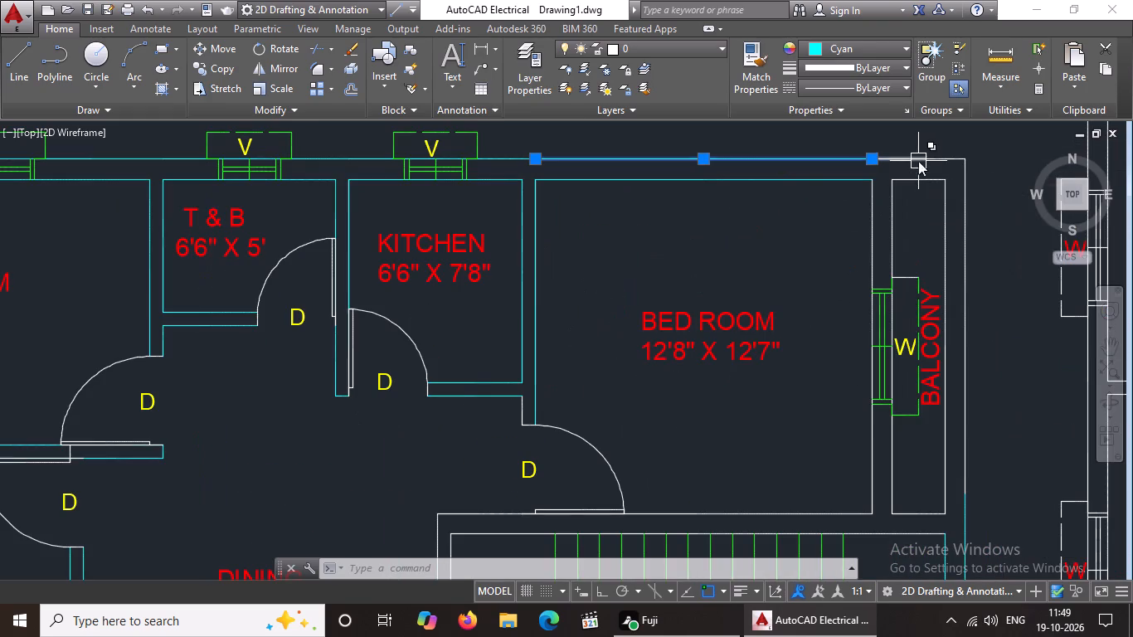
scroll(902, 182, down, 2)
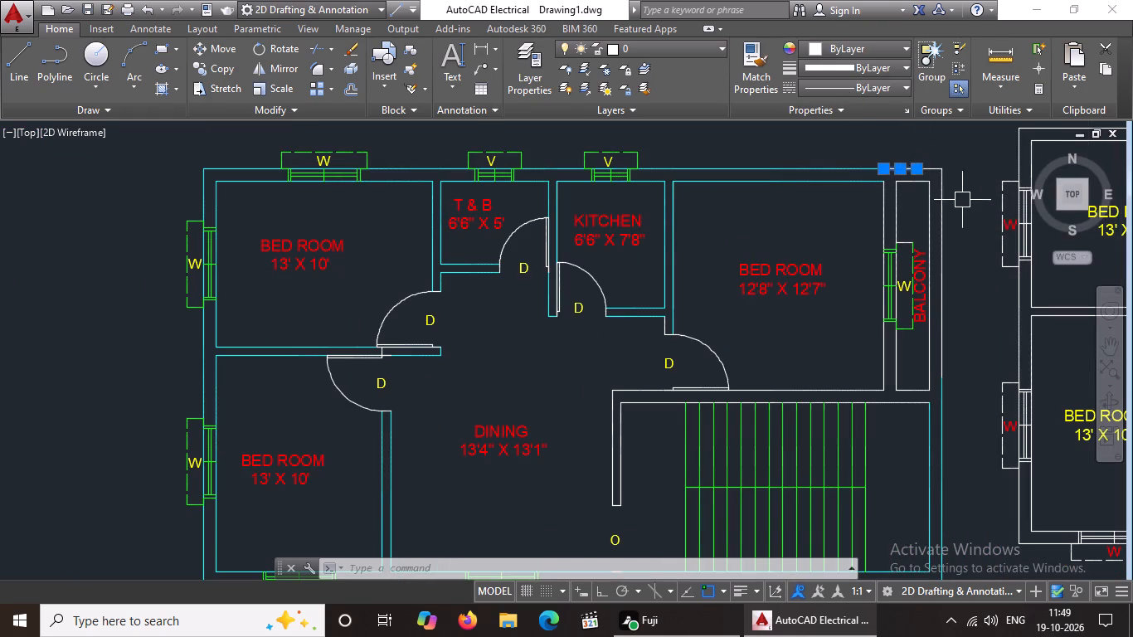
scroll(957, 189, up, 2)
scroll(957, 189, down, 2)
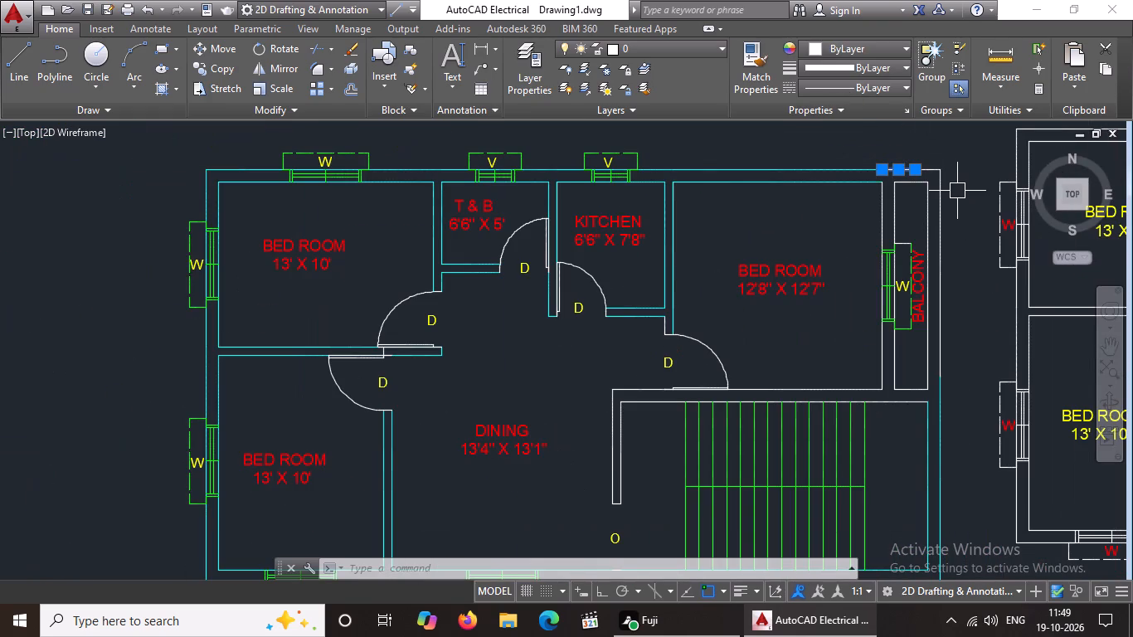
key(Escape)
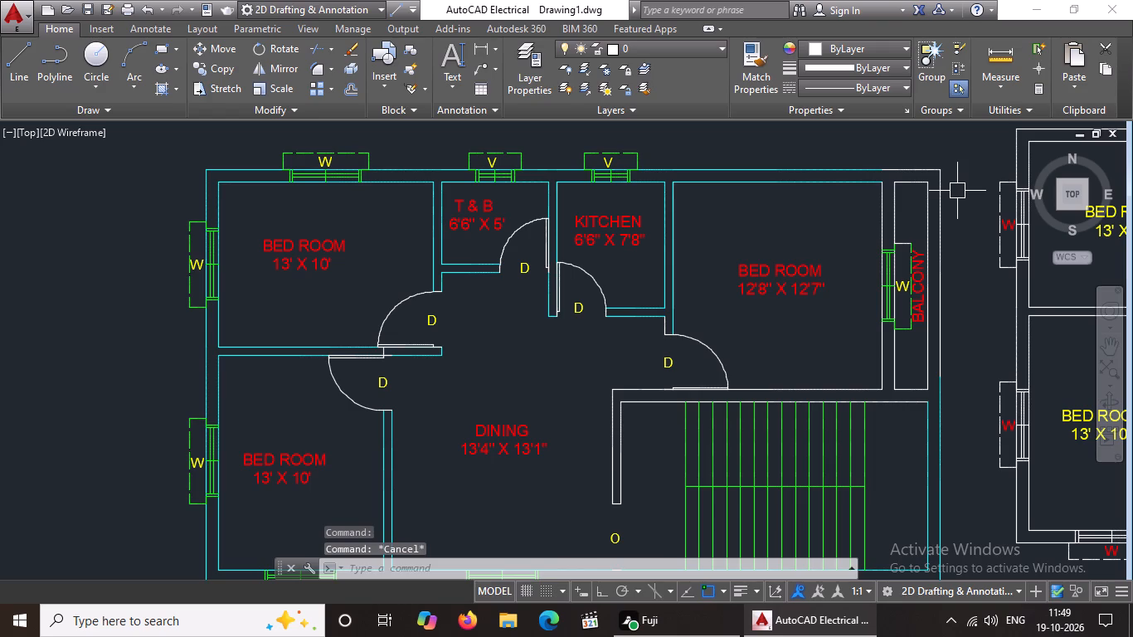
Delete the inner vertical line of the balcony's outer side on the ground floor plan.
scroll(911, 202, up, 1)
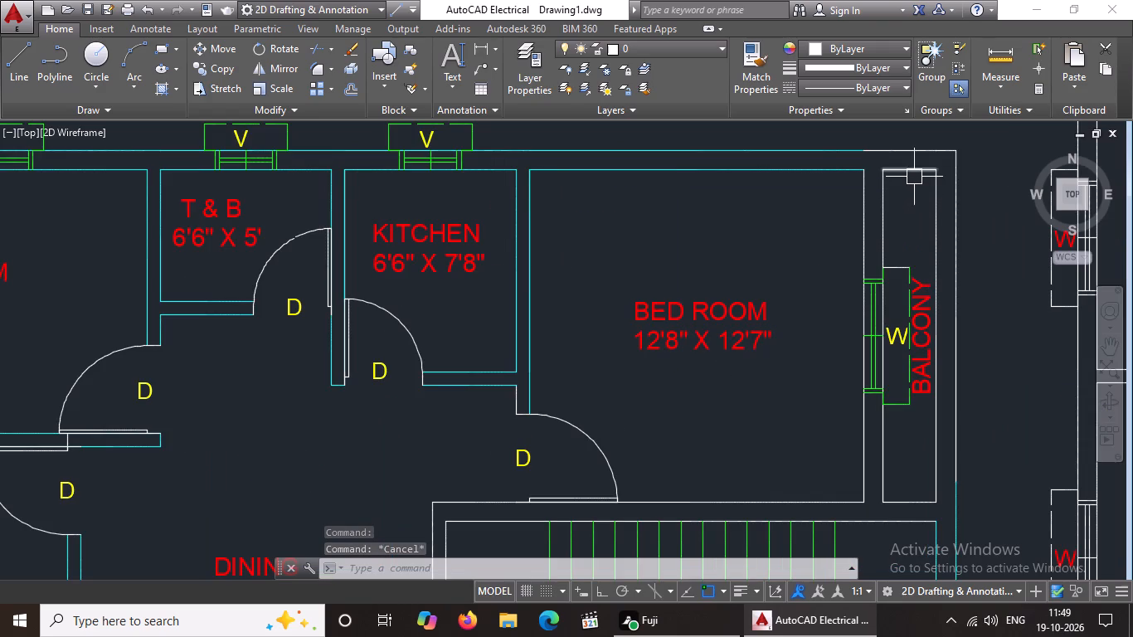
click(931, 198)
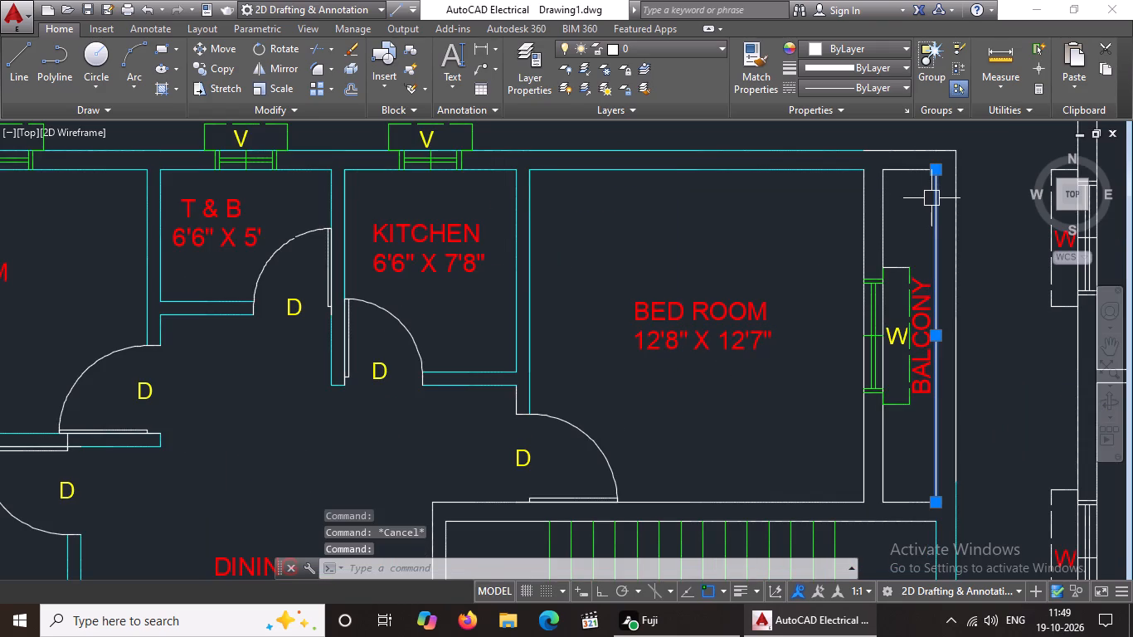
key(Delete)
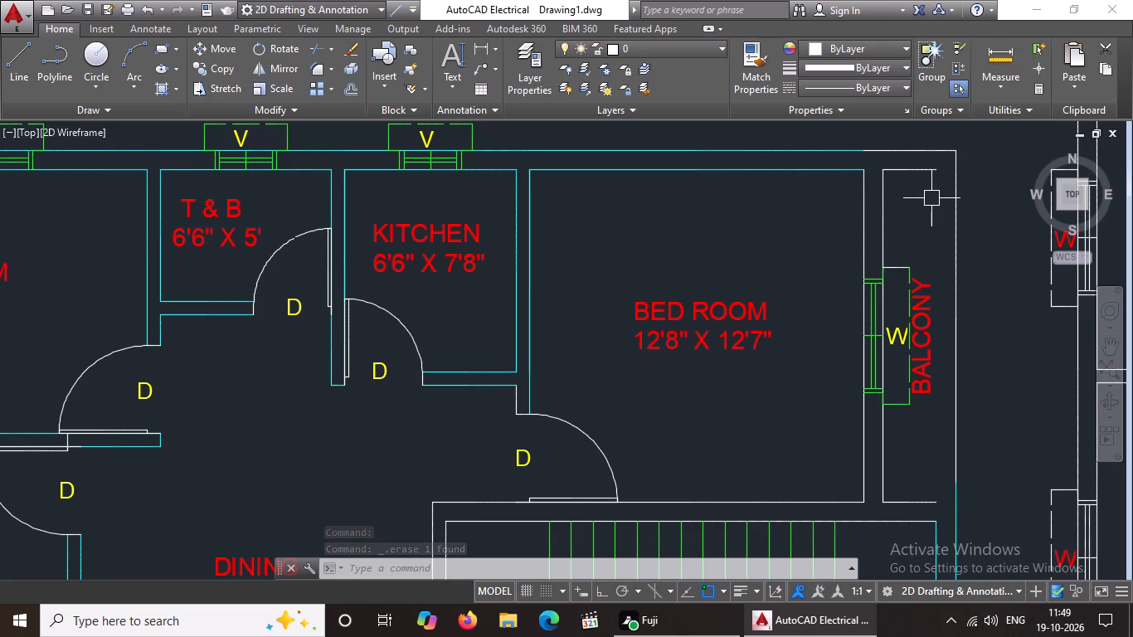
Extend the bedroom-side line of the wall between the 12'8" X 12'7" bedroom and the balcony up to the outer wall line.
key(Escape)
text(EX)
key(space)
key(space)
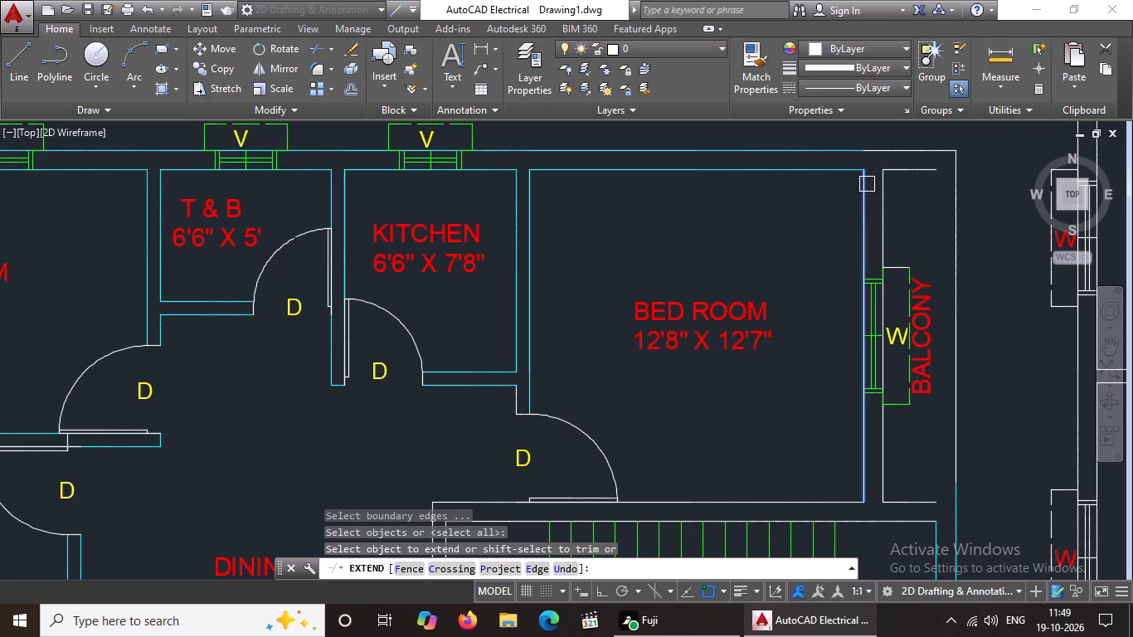
scroll(867, 184, up, 3)
scroll(844, 151, down, 2)
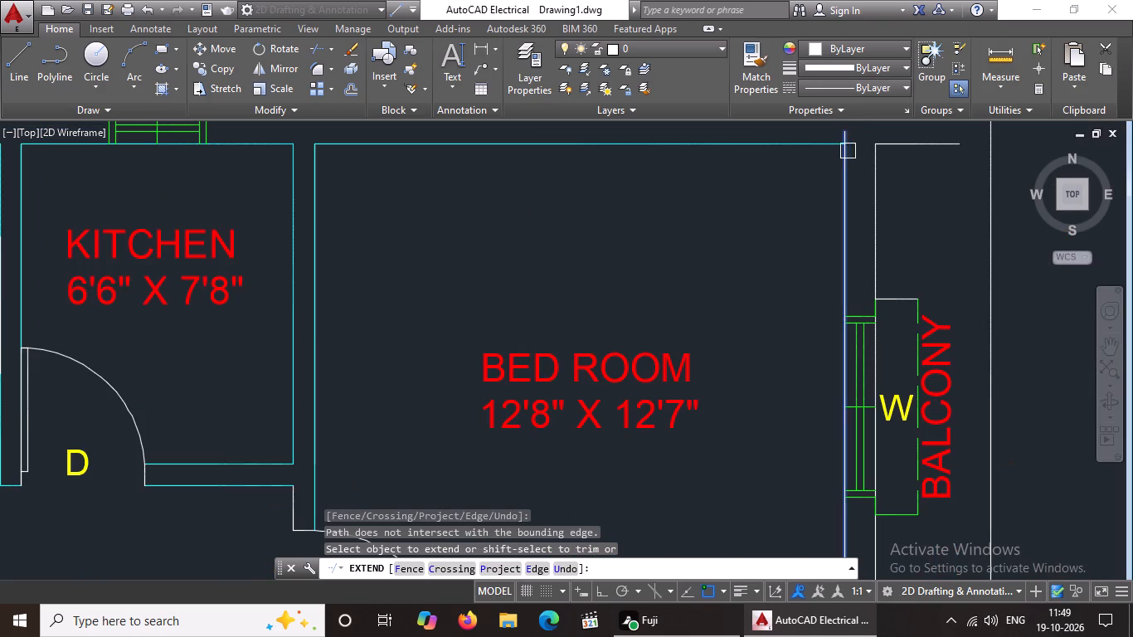
click(848, 155)
middle_drag(858, 140, 849, 281)
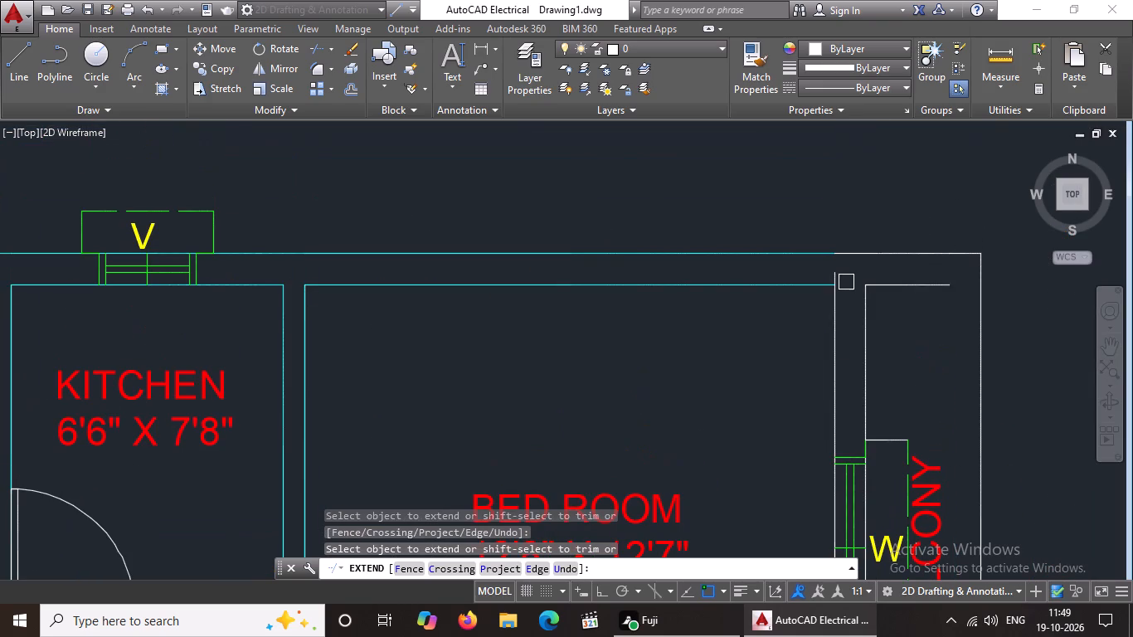
scroll(830, 277, up, 2)
click(829, 275)
scroll(879, 268, down, 3)
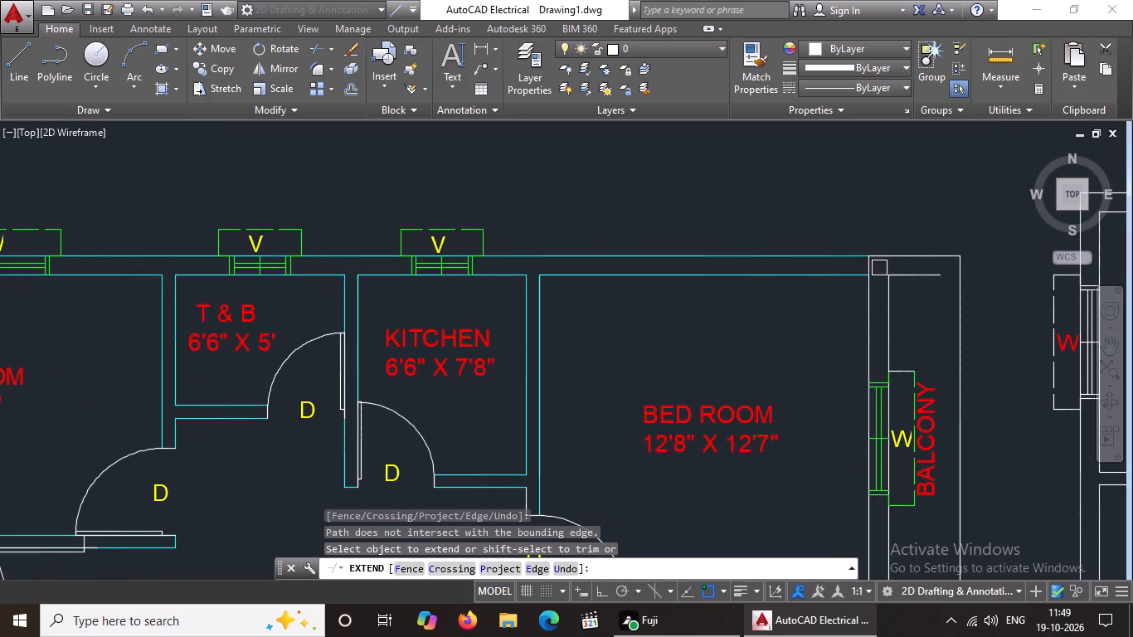
scroll(897, 339, down, 1)
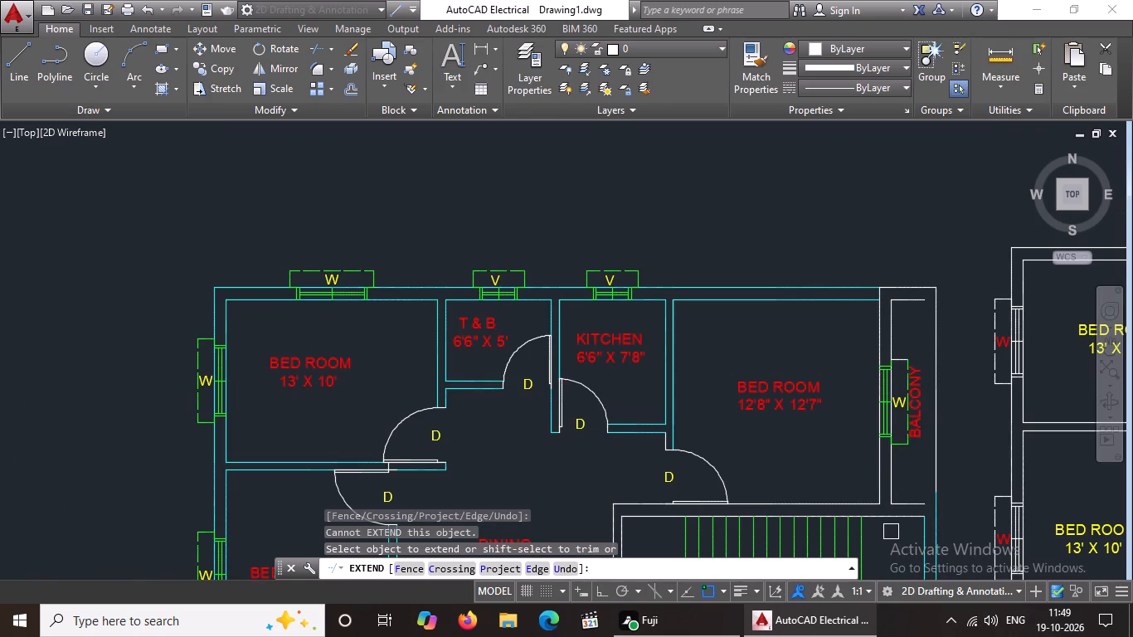
scroll(912, 300, up, 1)
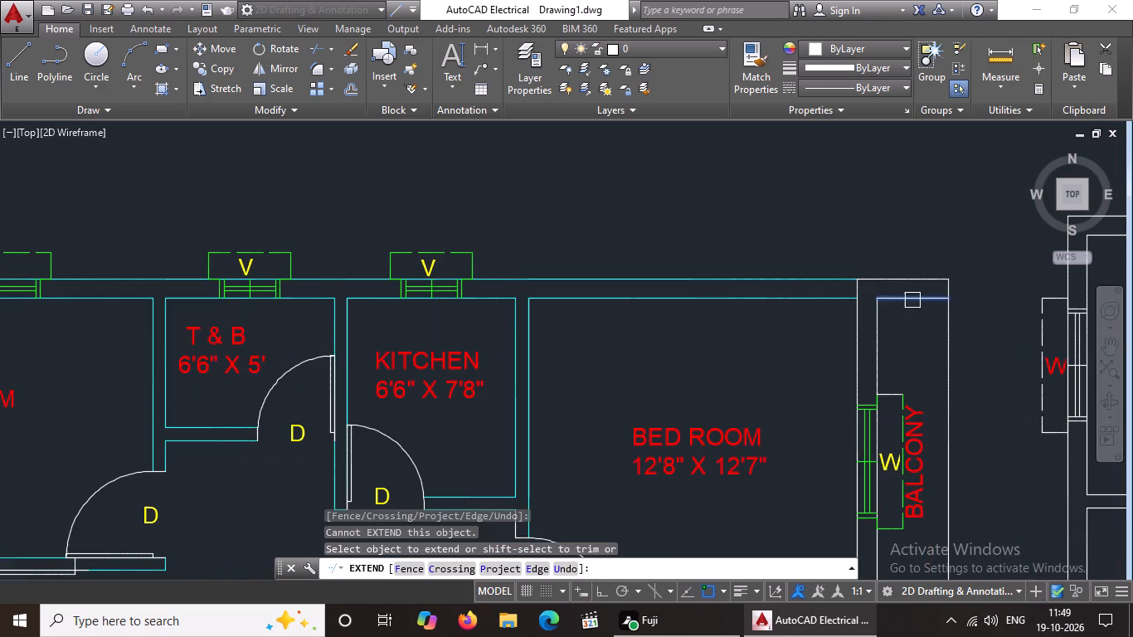
Extend the inner line of the 12'8" X 12'7" bedroom's upper wall across to the balcony-side wall line.
click(853, 301)
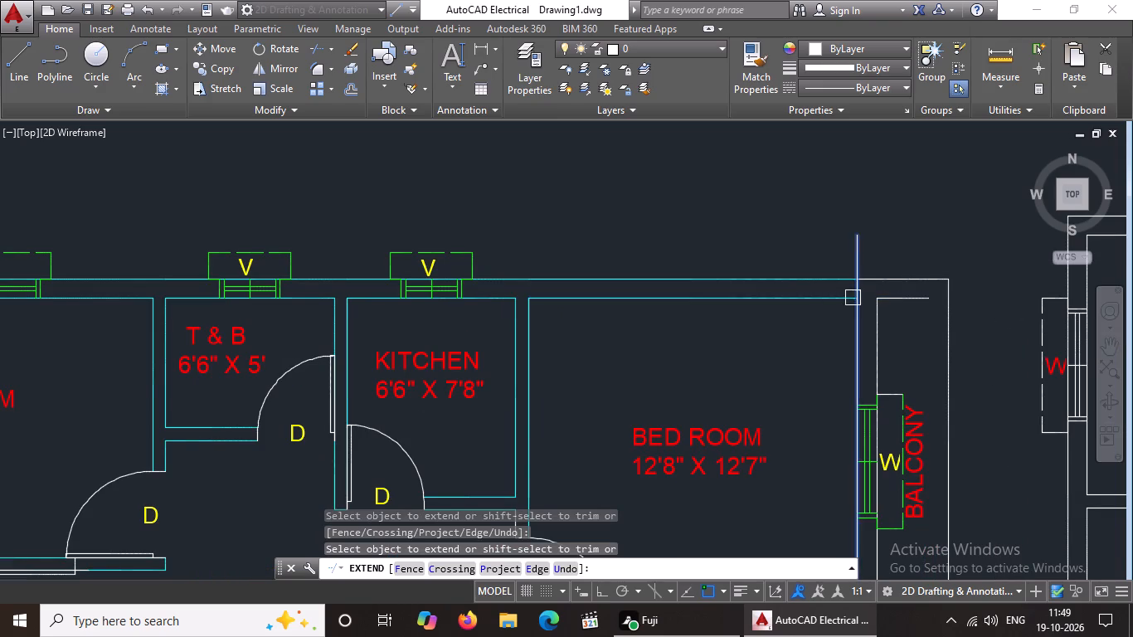
click(832, 299)
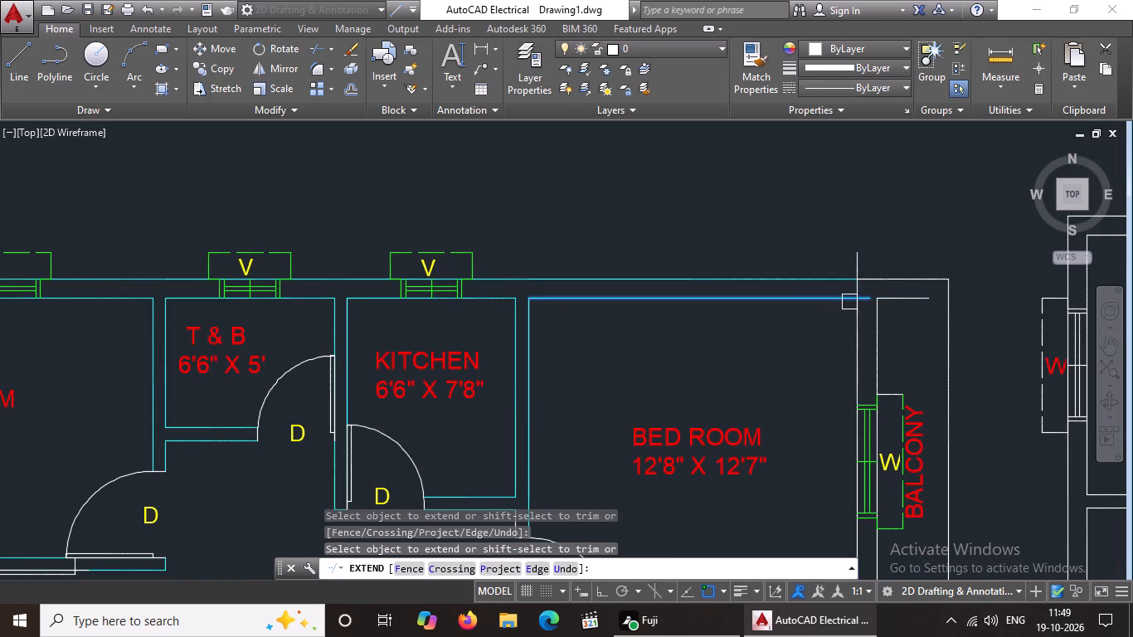
scroll(849, 302, up, 3)
click(891, 284)
scroll(951, 284, down, 4)
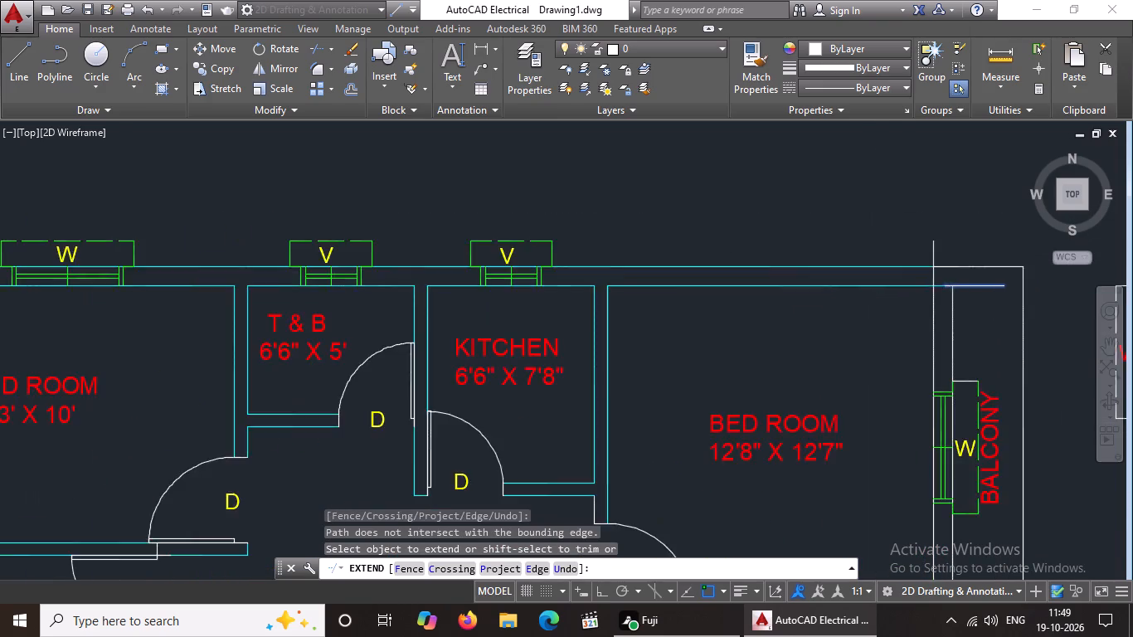
scroll(957, 286, down, 1)
scroll(960, 416, up, 2)
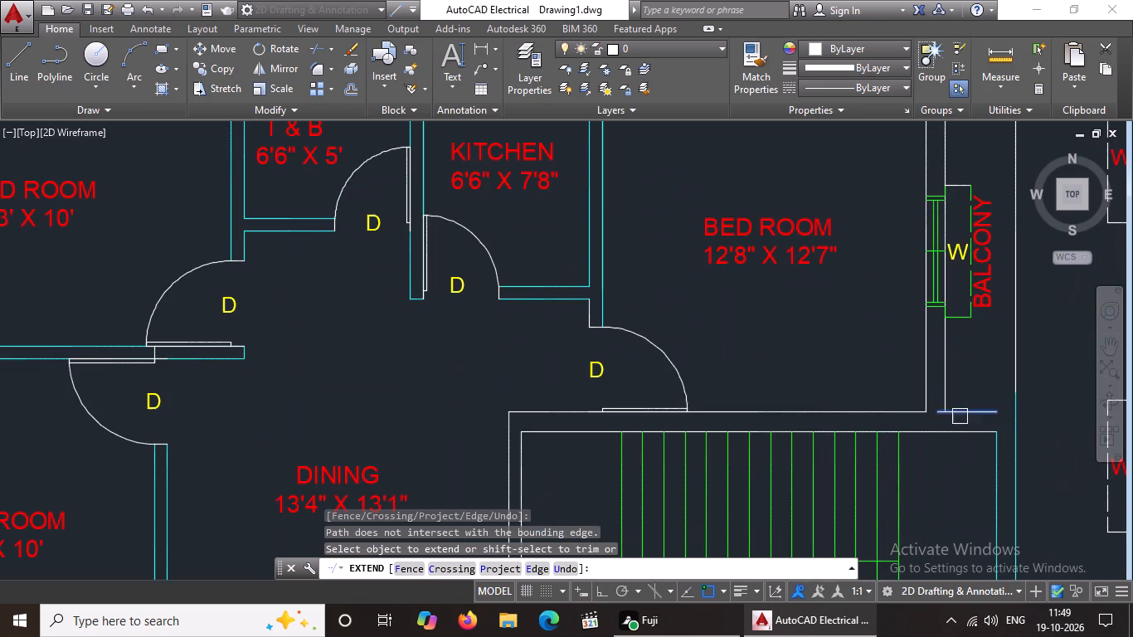
Extend the 12'8" X 12'7" bedroom's lower wall line across the dividing wall to meet the balcony's lower line.
click(916, 407)
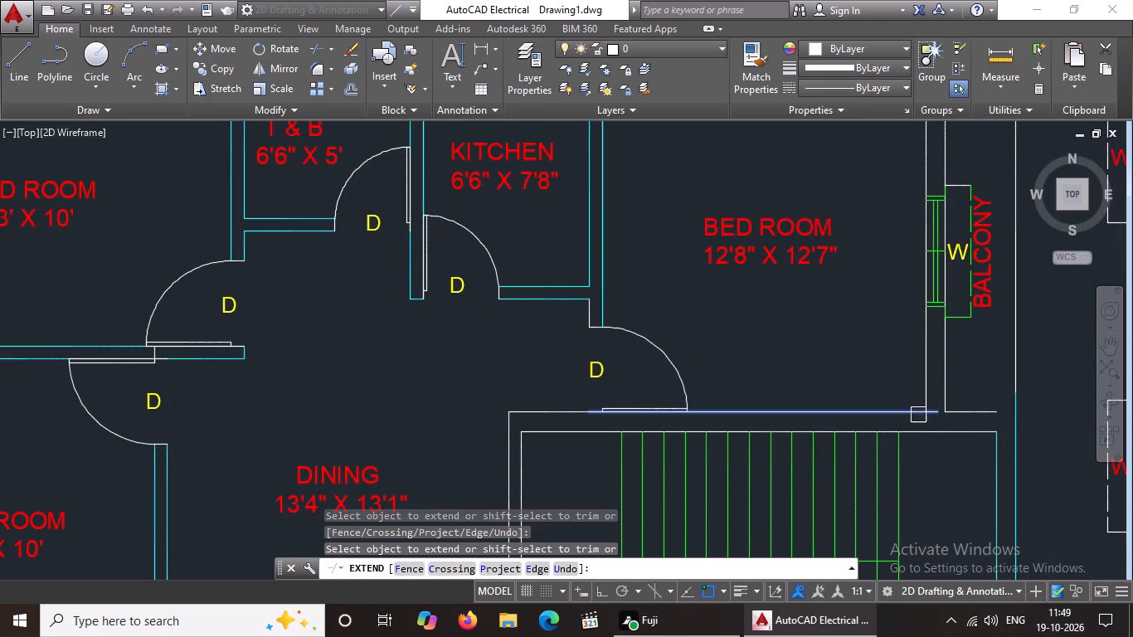
scroll(933, 409, up, 2)
click(917, 418)
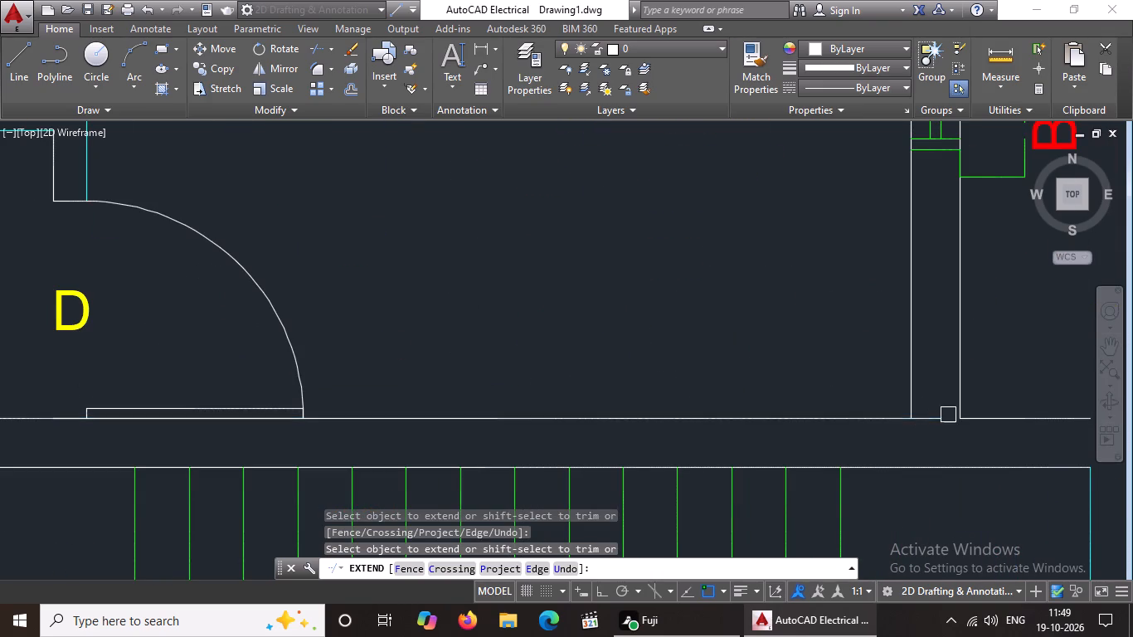
click(932, 421)
click(956, 399)
scroll(1015, 463, down, 4)
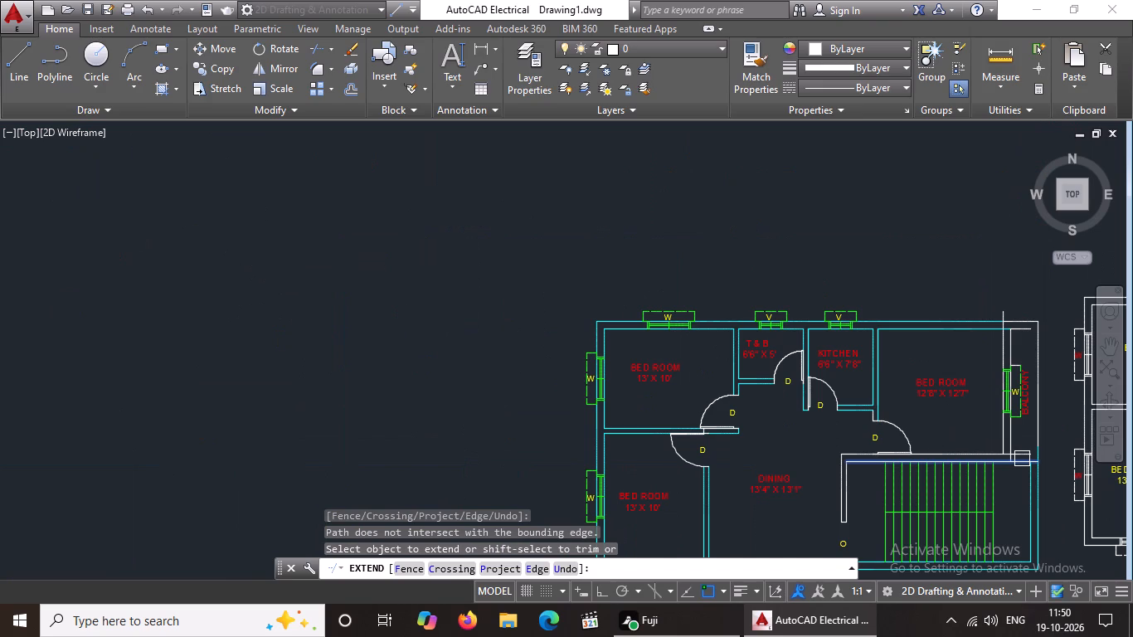
Trim the overshooting wall-line ends at the upper corner between the 12'8" X 12'7" bedroom and the balcony.
key(Escape)
text(TR)
key(space)
key(space)
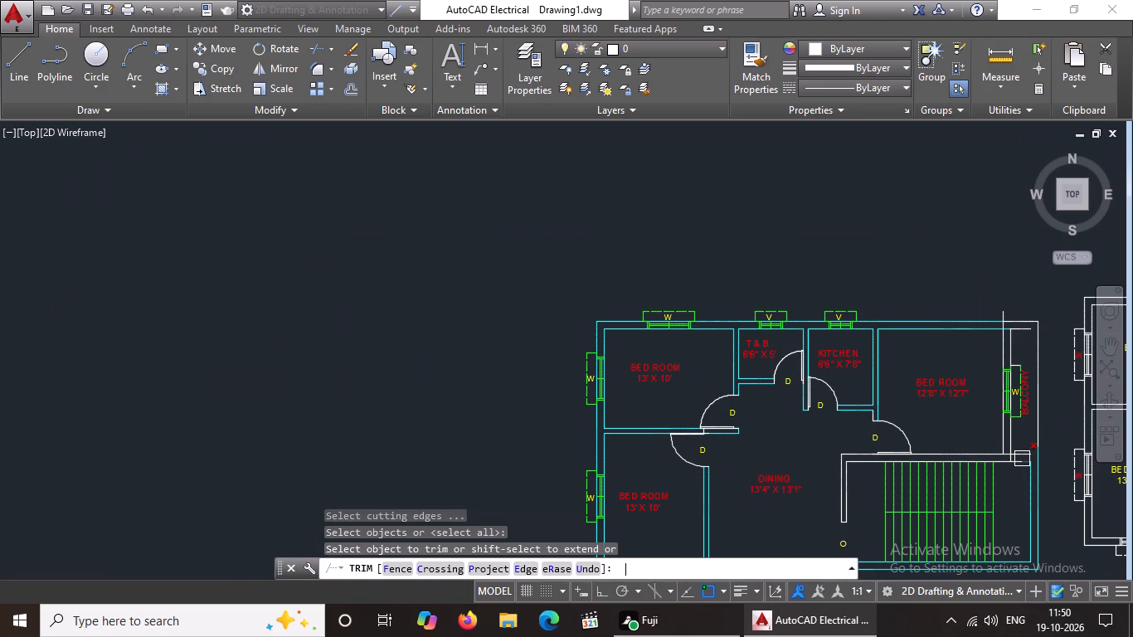
scroll(1017, 315, up, 3)
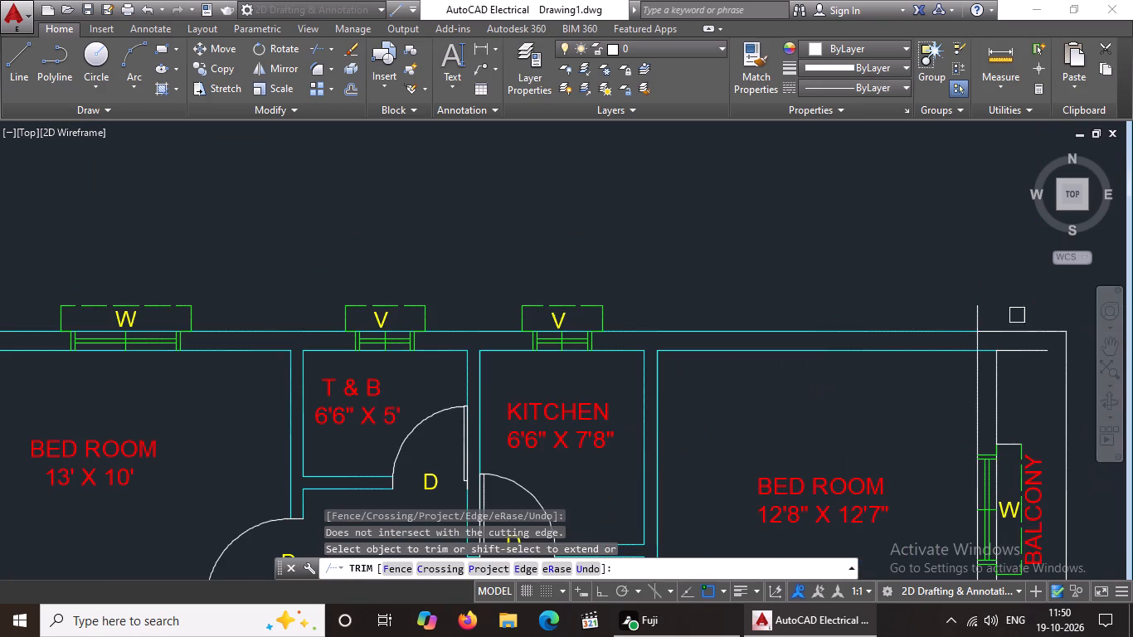
click(980, 312)
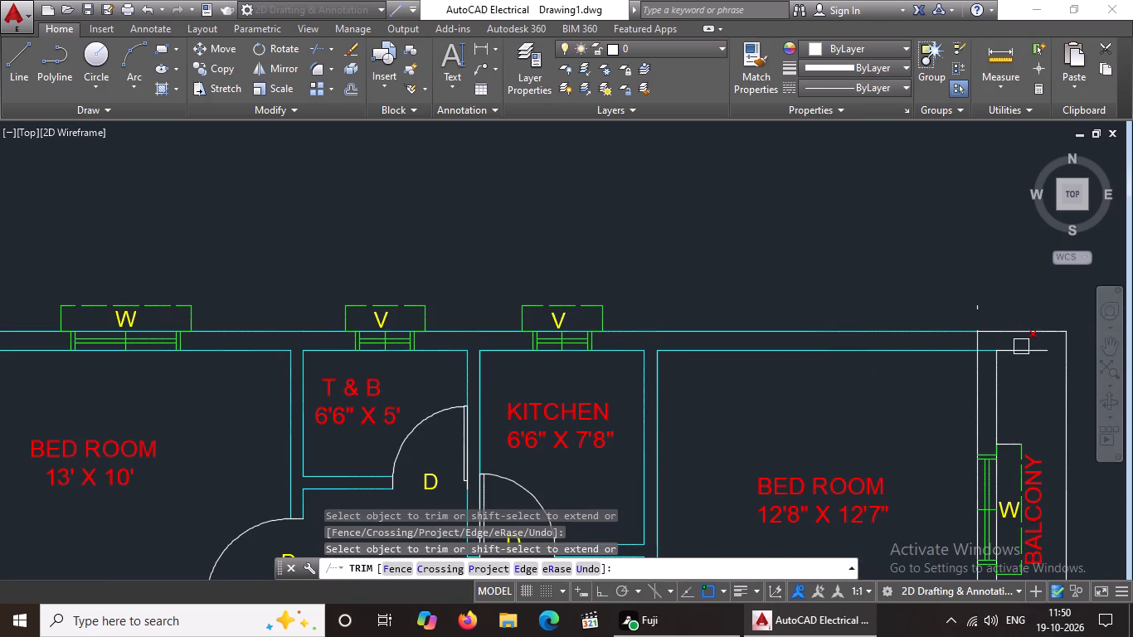
click(1044, 351)
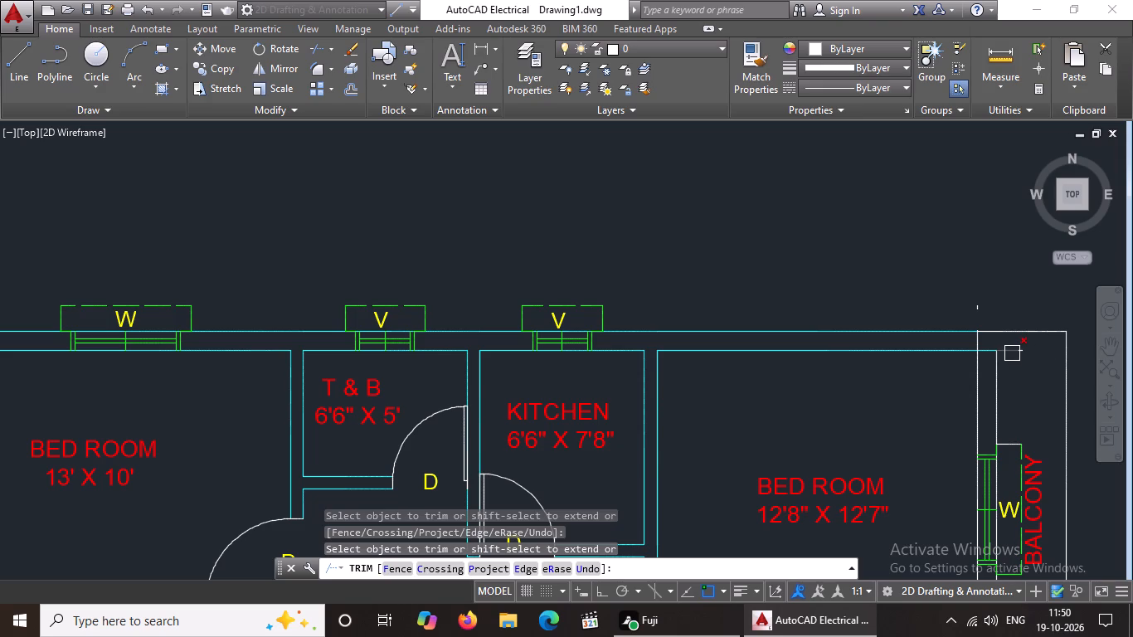
click(1012, 353)
scroll(1021, 351, up, 2)
click(997, 337)
click(1034, 367)
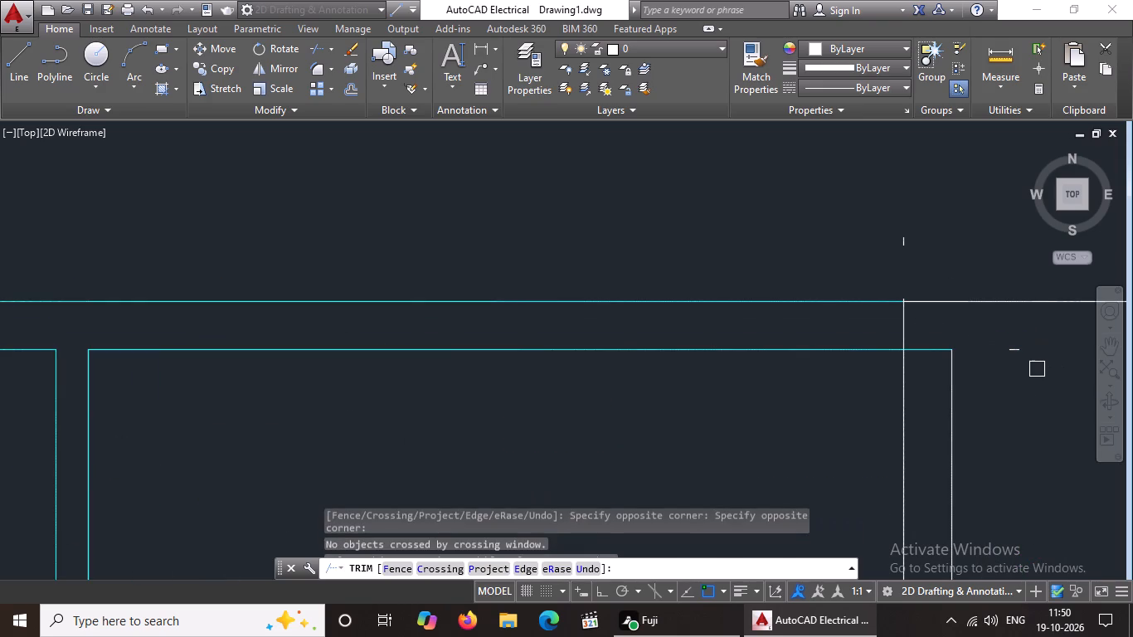
key(Escape)
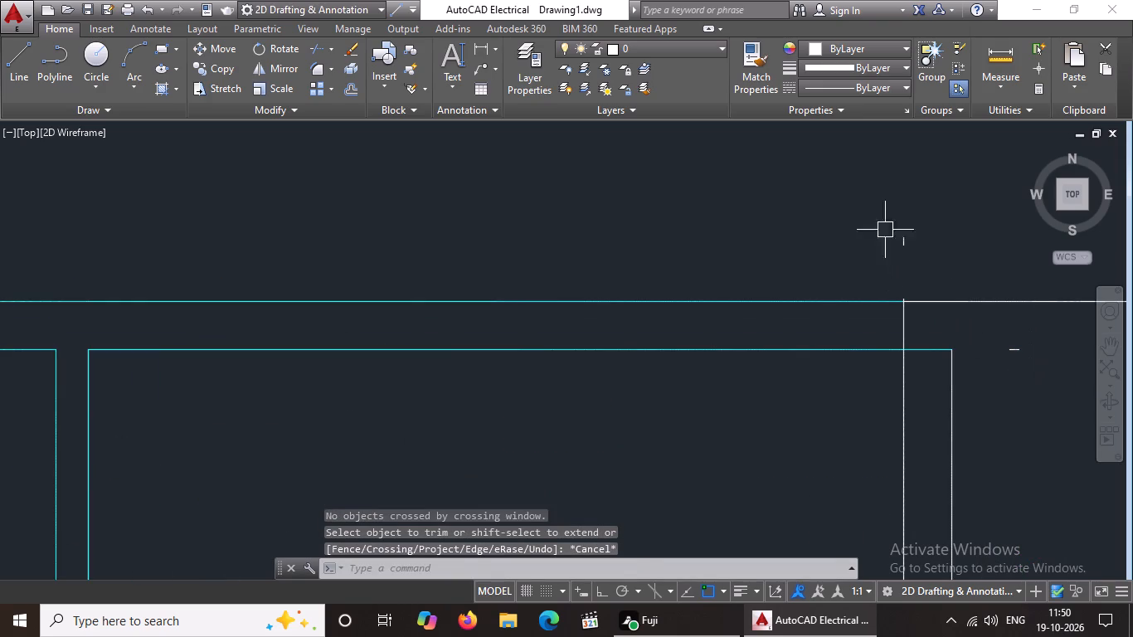
Delete the two leftover line stubs, one above the outer wall line and one inside the balcony's upper end.
drag(863, 193, 873, 206)
click(950, 260)
key(Delete)
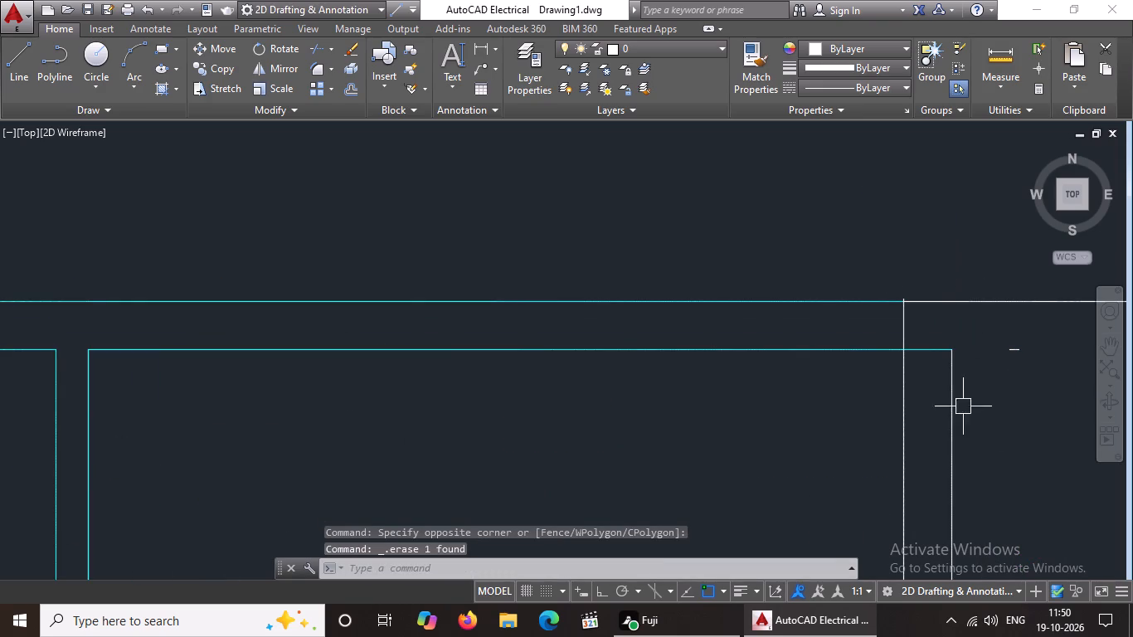
click(986, 328)
click(1041, 377)
key(Delete)
Delete the short horizontal line crossing the balcony's lower end, level with the bedroom's lower wall line.
scroll(1039, 376, down, 4)
scroll(1048, 519, up, 2)
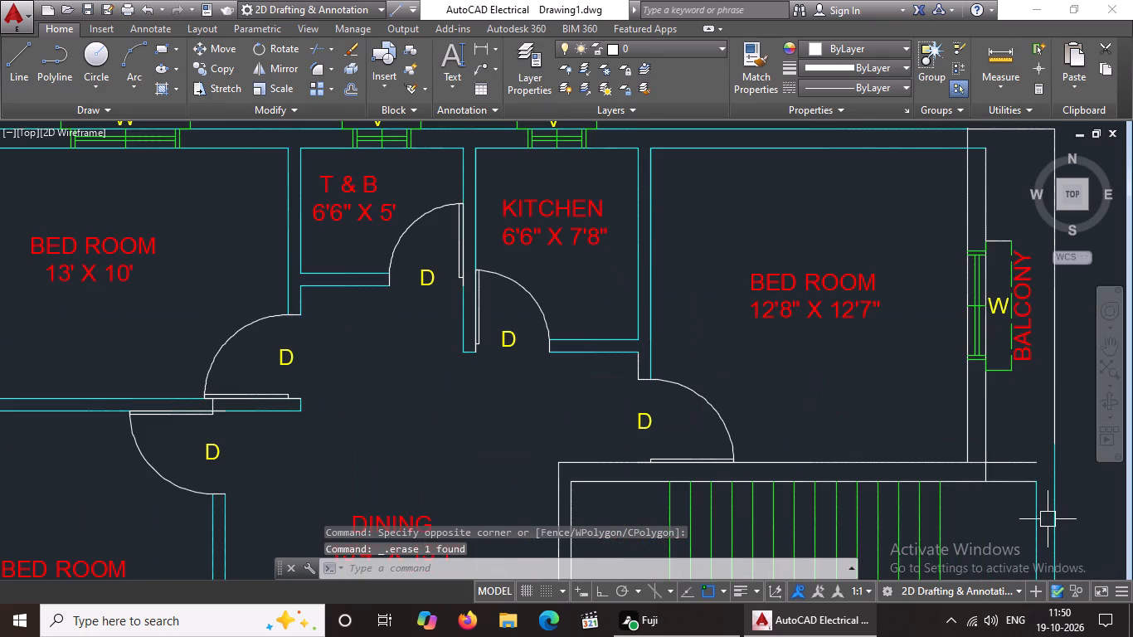
click(1028, 460)
key(Delete)
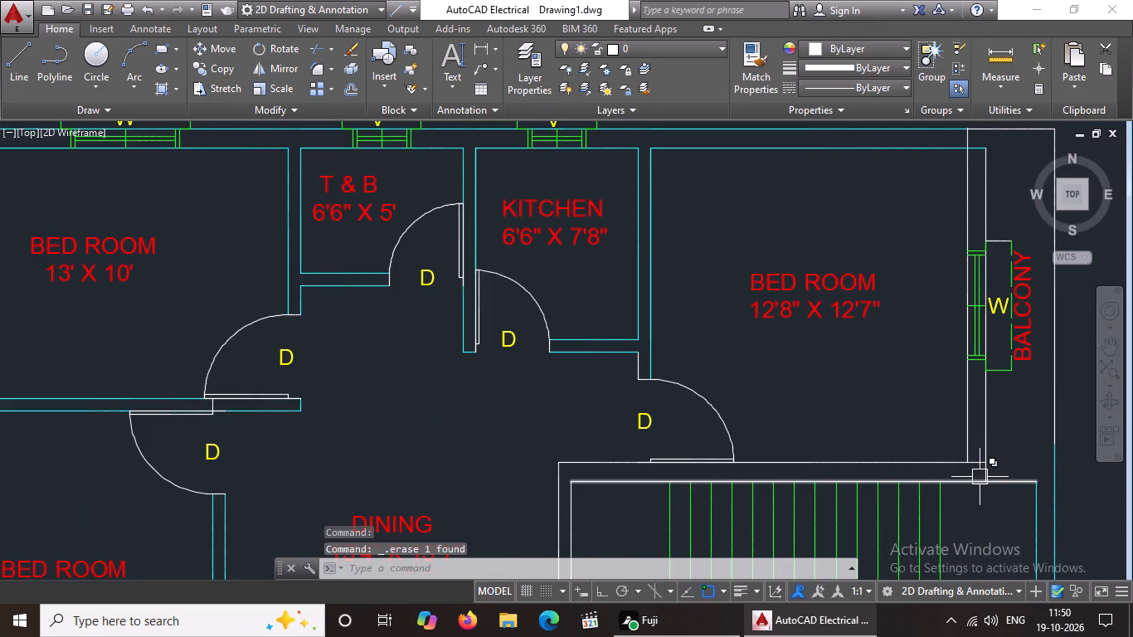
key(Escape)
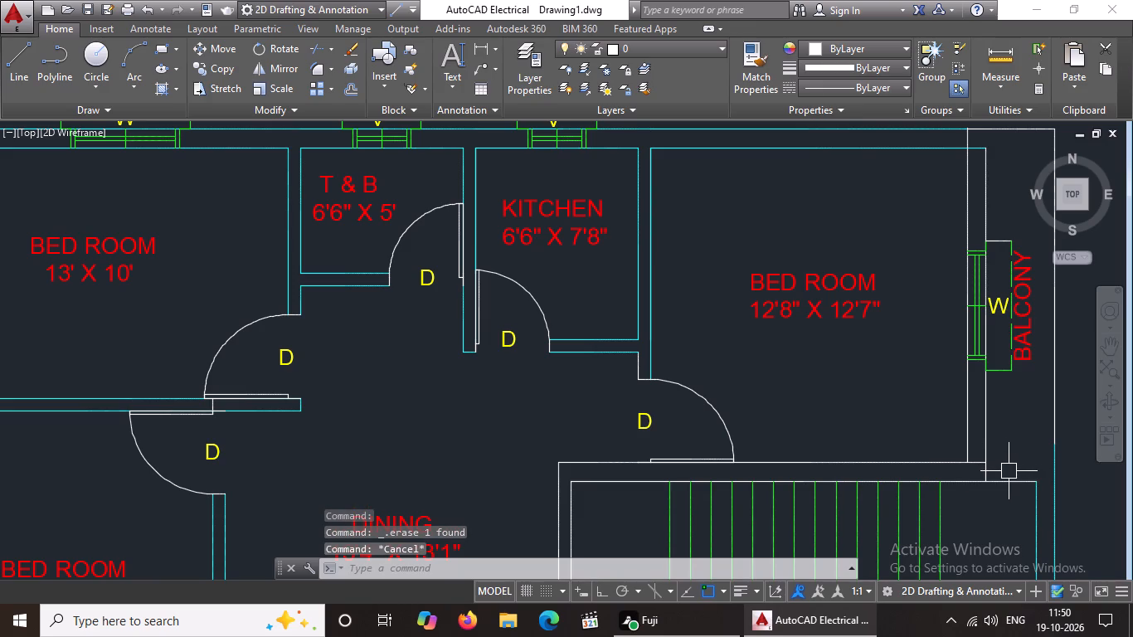
Trim the bedroom's lower wall line where it crosses the thickness of the bedroom-balcony dividing wall.
key(t)
key(r)
key(space)
key(space)
scroll(977, 464, up, 3)
click(978, 469)
Trim the dividing wall's bedroom-side line where it crosses the thickness of the bedroom's upper wall.
scroll(1004, 451, down, 3)
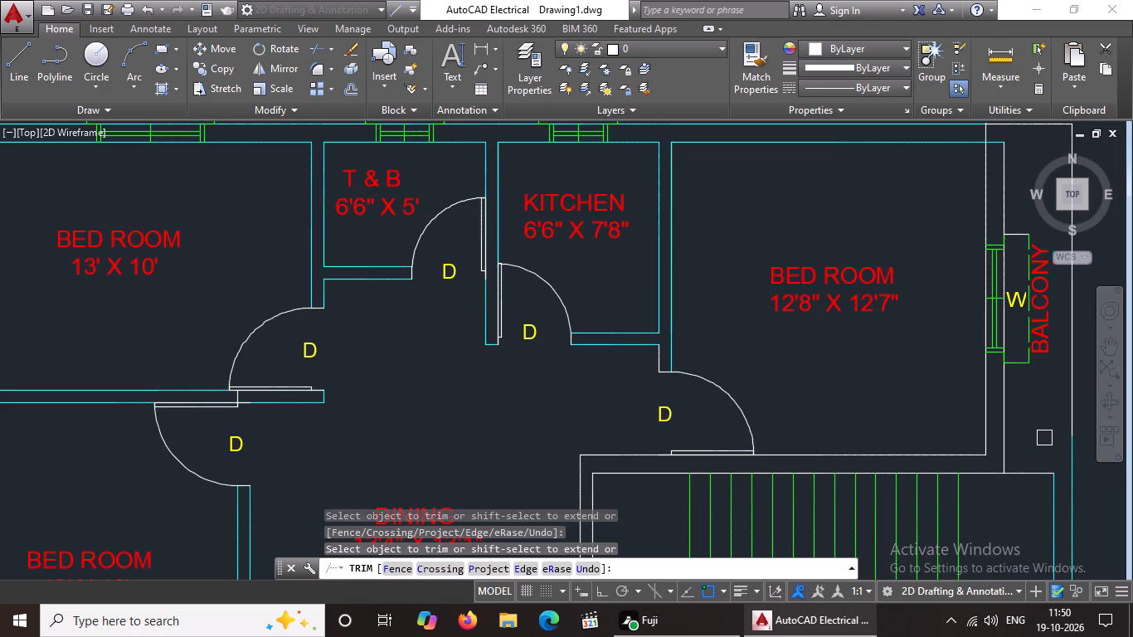
middle_drag(1034, 433, 1009, 492)
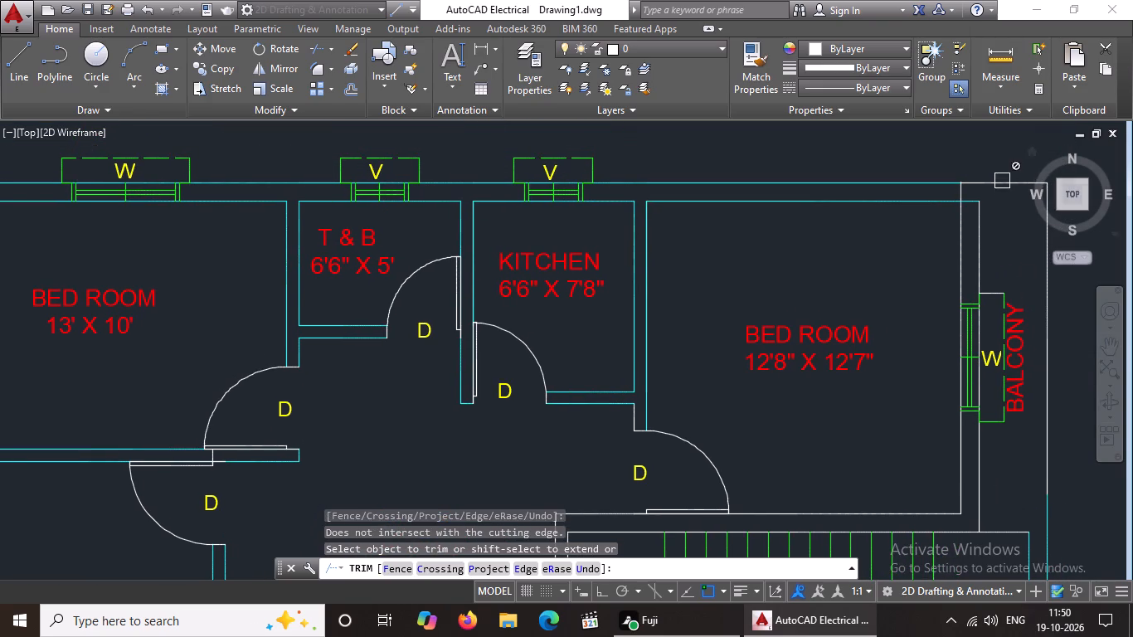
middle_drag(985, 238, 969, 387)
scroll(951, 338, up, 2)
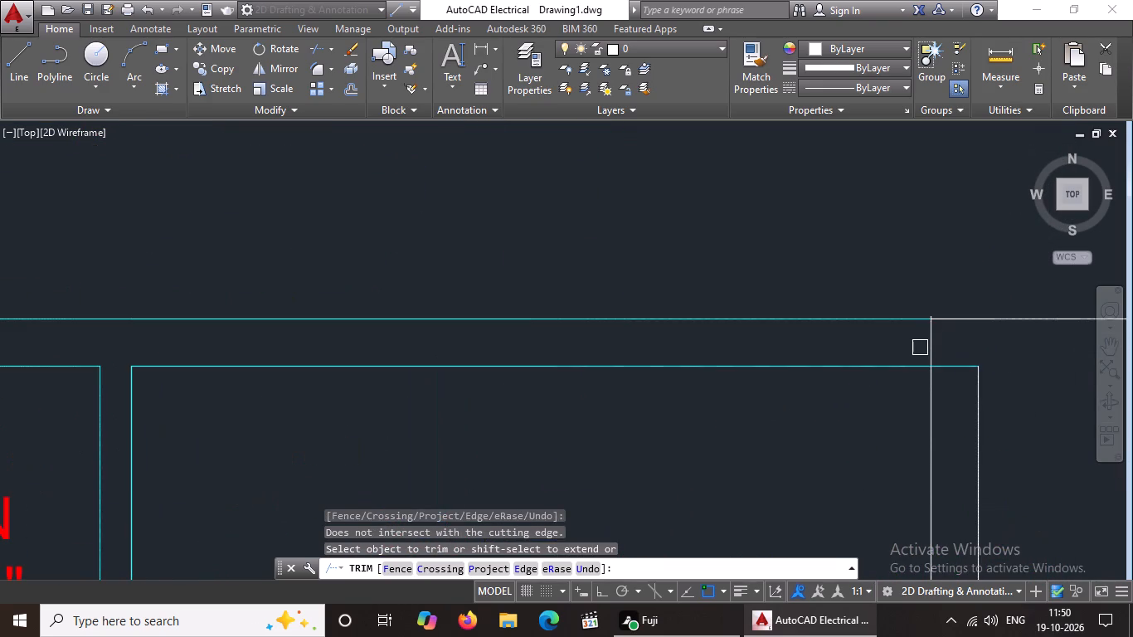
click(930, 343)
scroll(942, 304, up, 3)
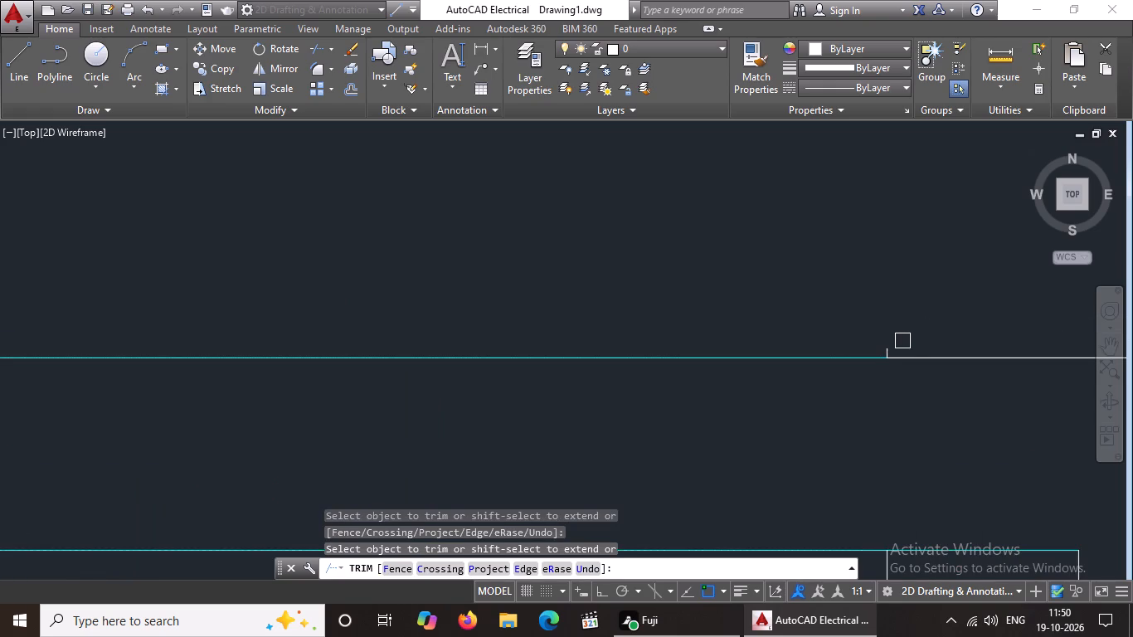
click(884, 347)
scroll(892, 346, down, 1)
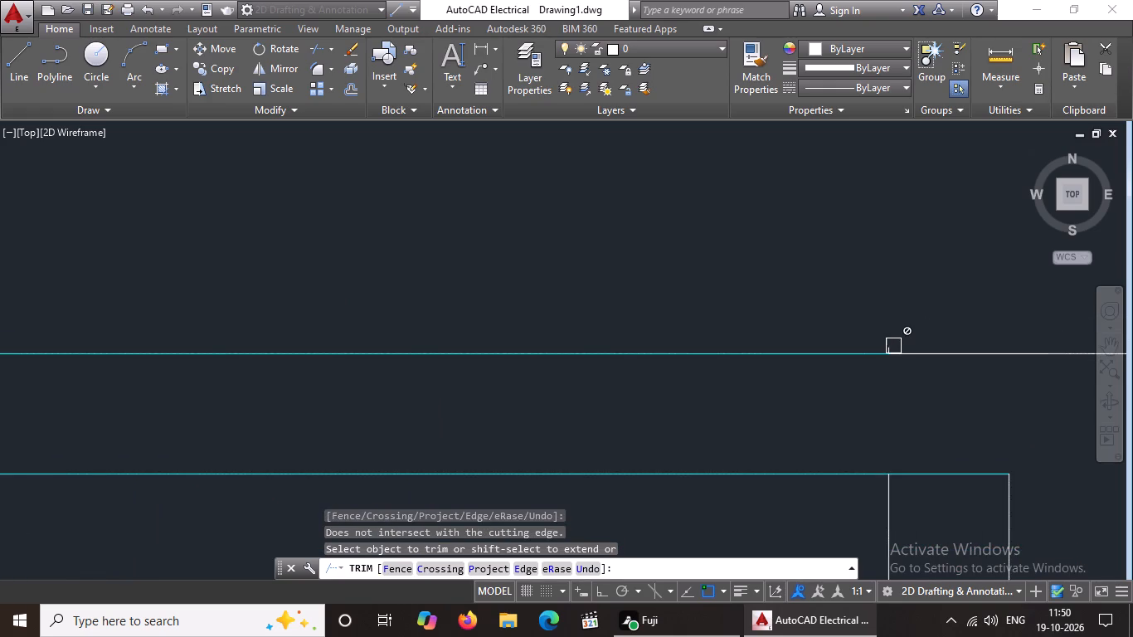
key(Escape)
Delete the tiny vertical stub left on the outer wall line above the bedroom-balcony dividing wall.
click(871, 294)
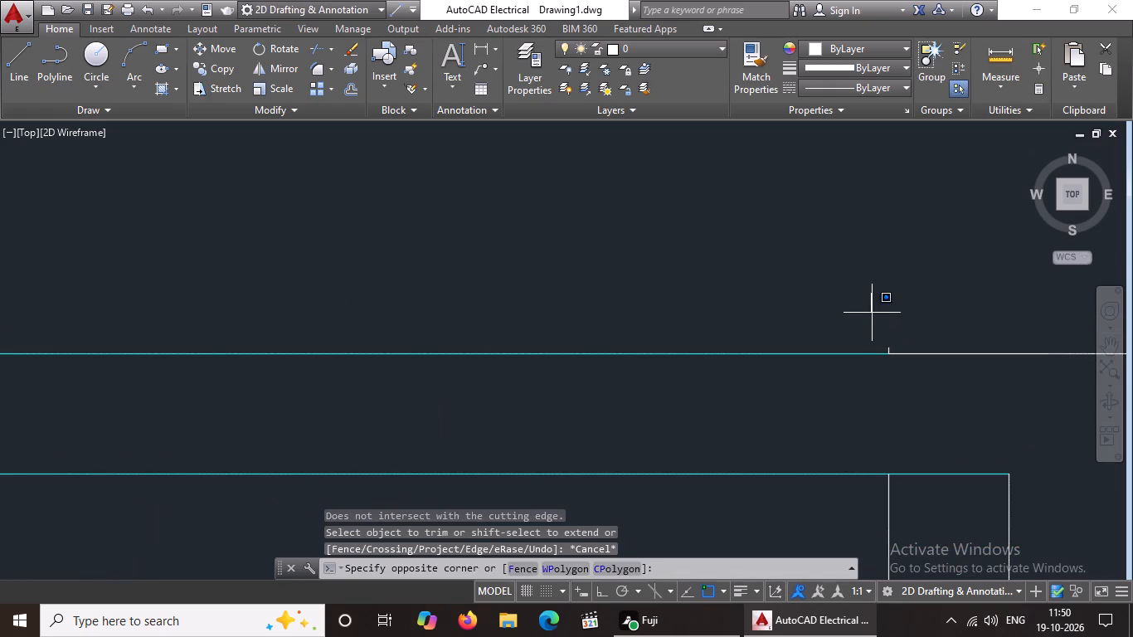
click(926, 388)
key(BackSpace)
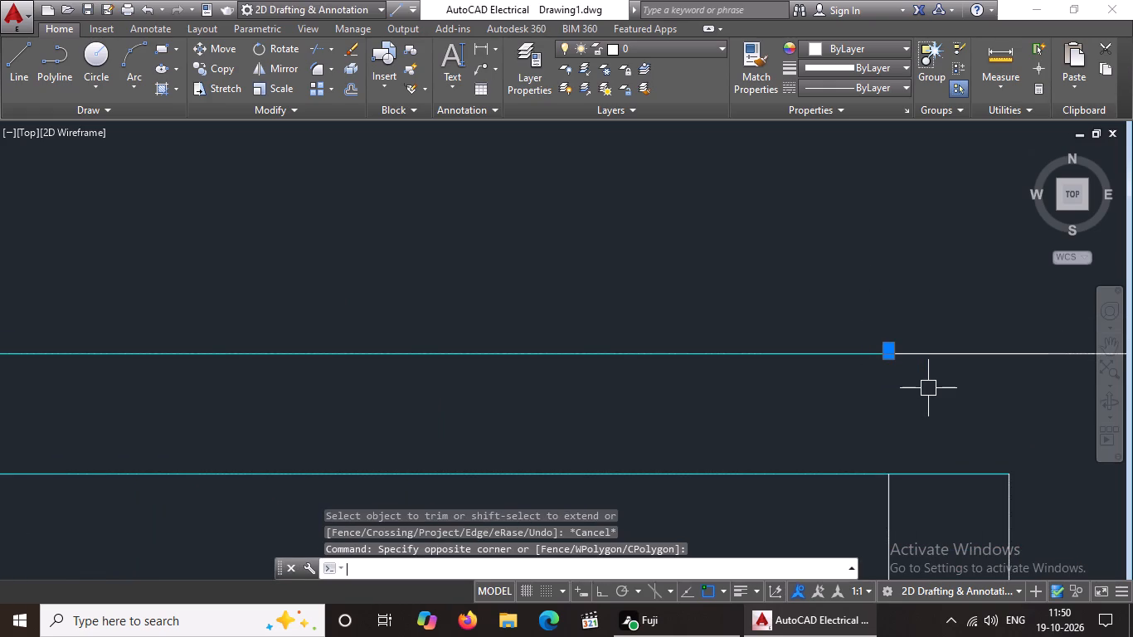
key(Delete)
Extend the dividing wall's balcony-side line up to the outer wall line.
scroll(998, 379, down, 2)
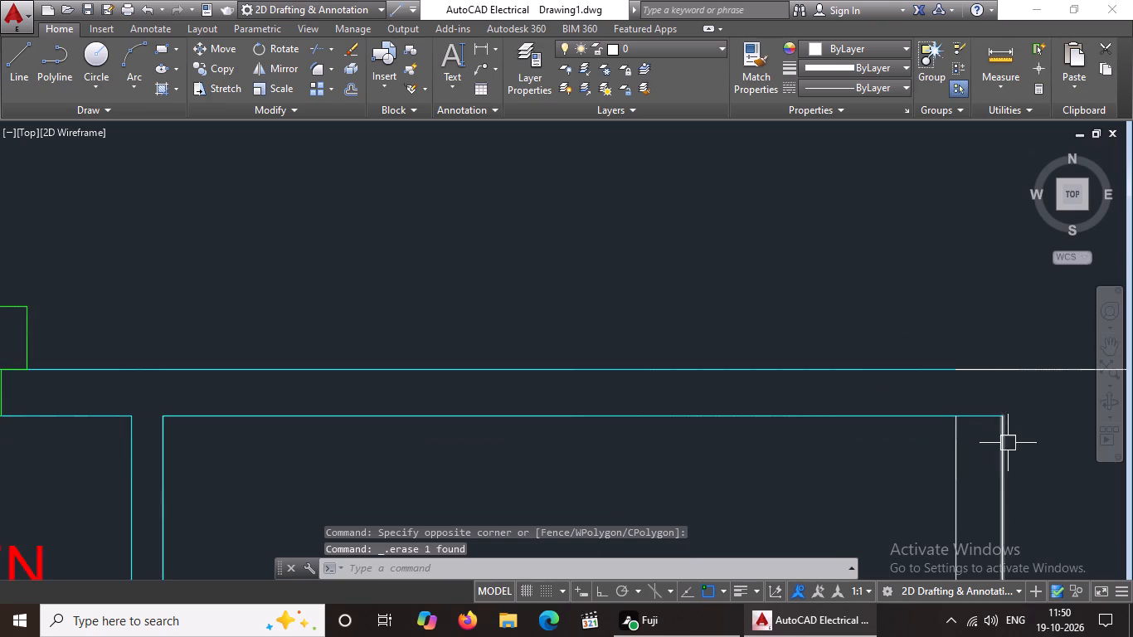
middle_drag(1016, 451, 885, 399)
scroll(946, 382, down, 2)
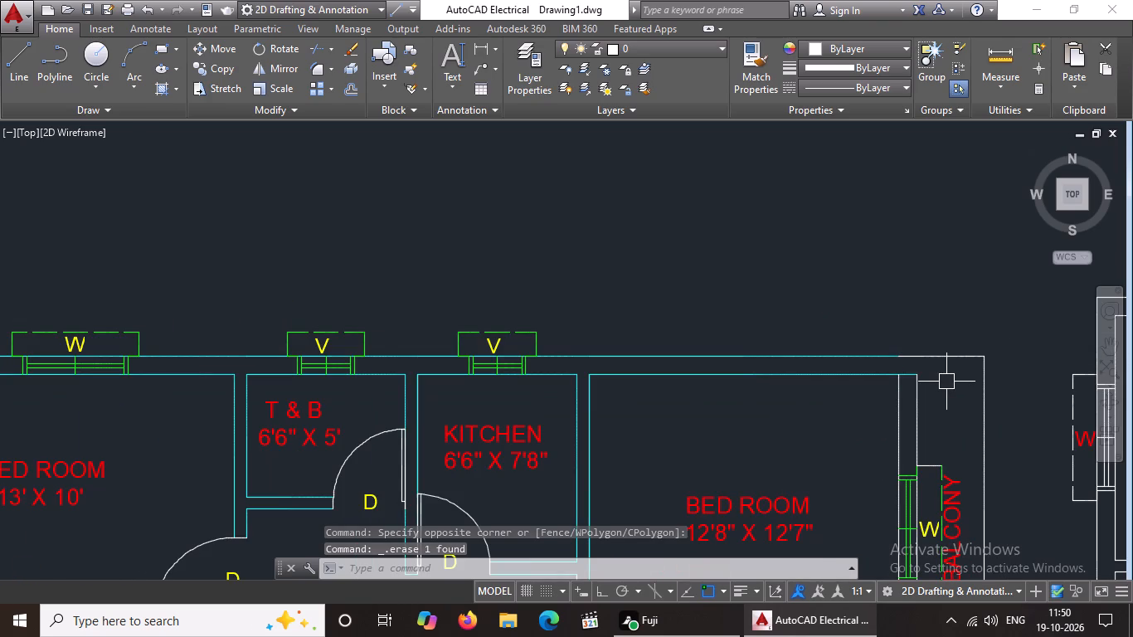
key(Escape)
text(EX)
key(space)
key(space)
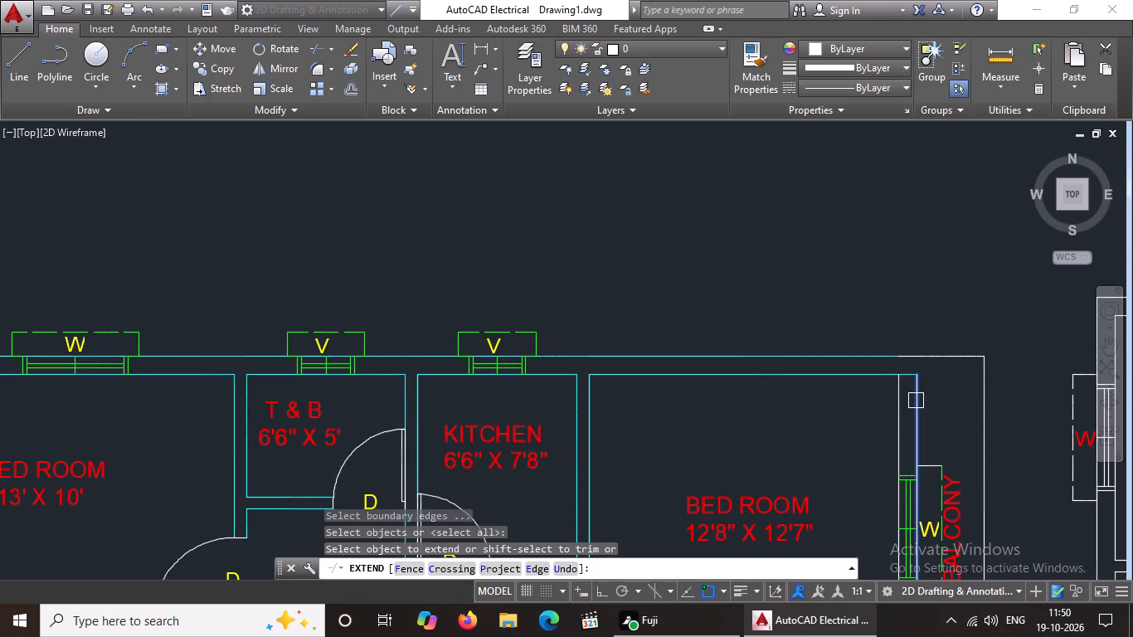
scroll(923, 393, up, 3)
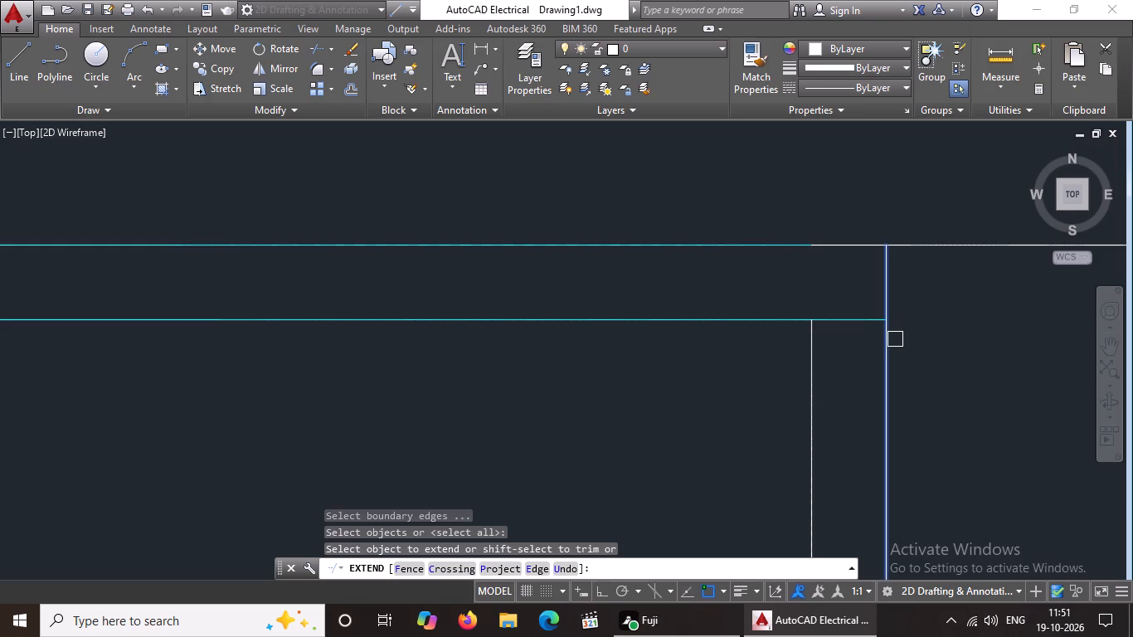
drag(886, 342, 897, 342)
scroll(945, 338, down, 4)
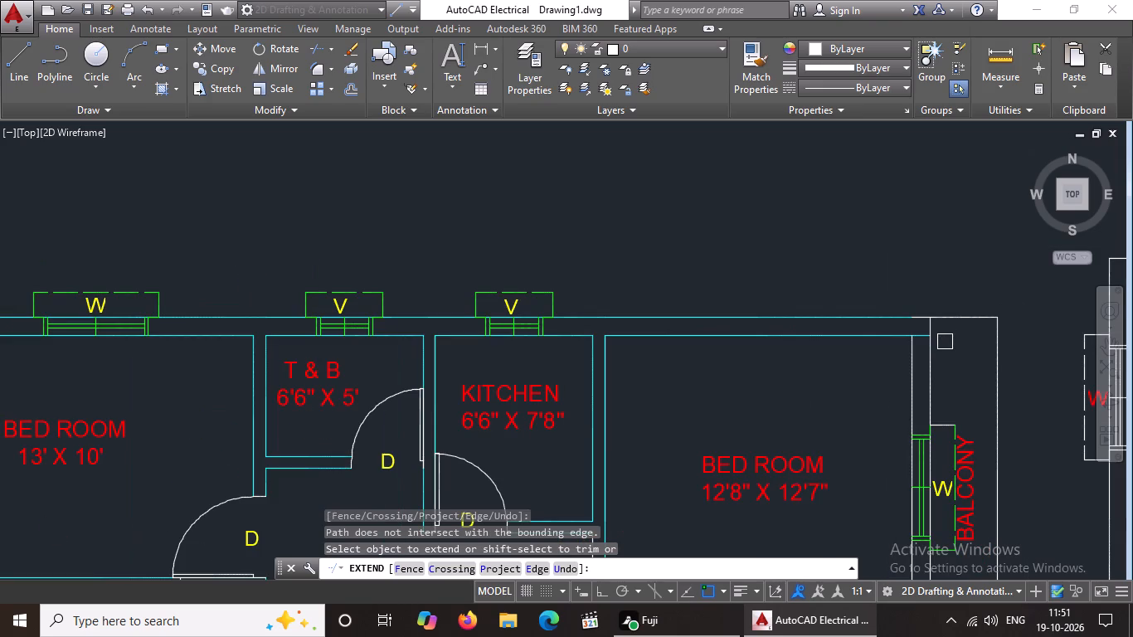
Trim the bedroom's upper inner wall line where it crosses the thickness of the bedroom-balcony dividing wall.
key(Escape)
text(TR)
key(space)
key(space)
scroll(947, 343, up, 3)
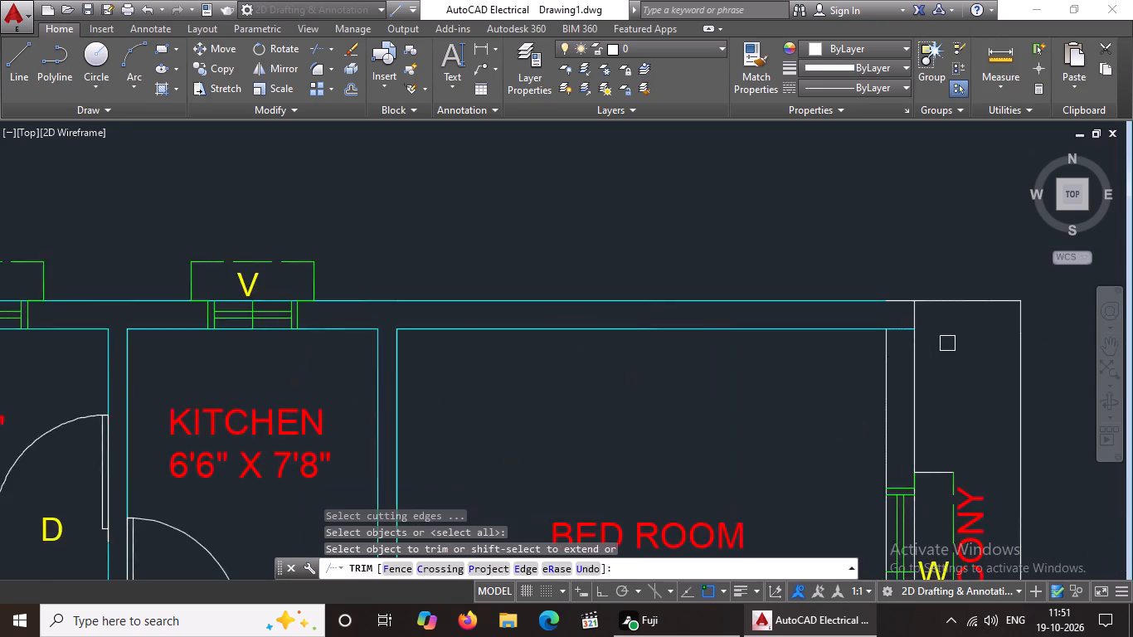
click(869, 323)
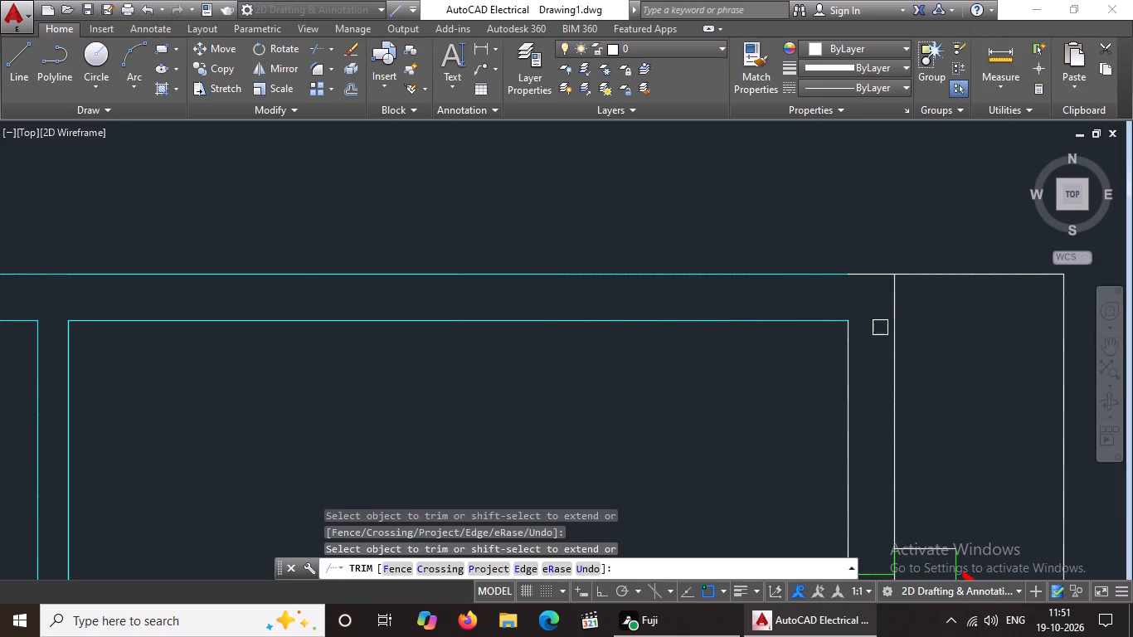
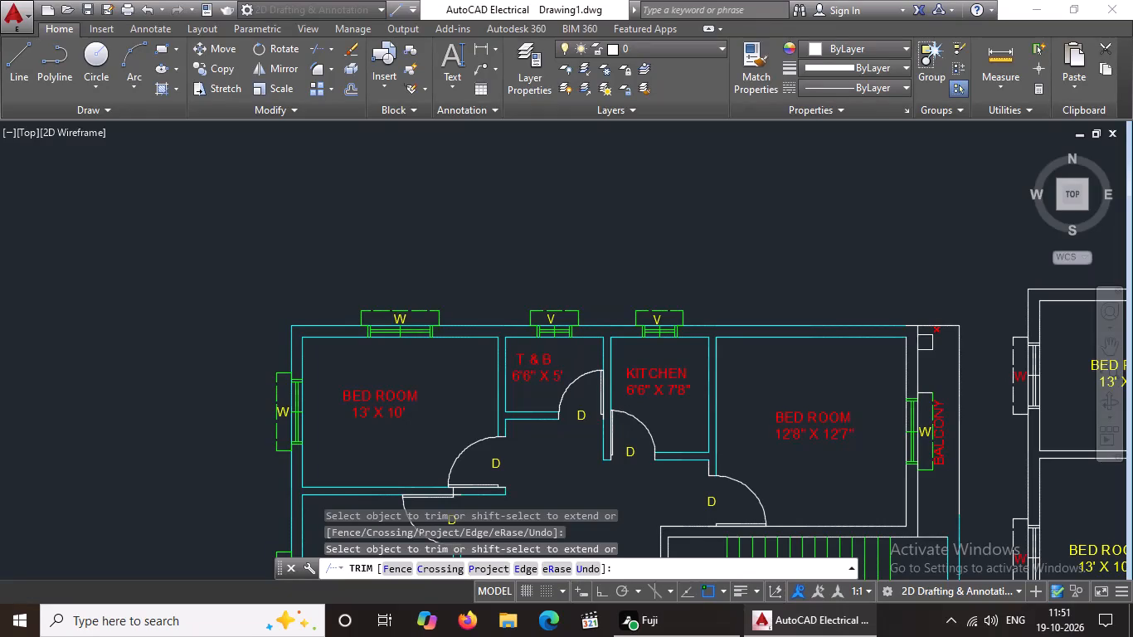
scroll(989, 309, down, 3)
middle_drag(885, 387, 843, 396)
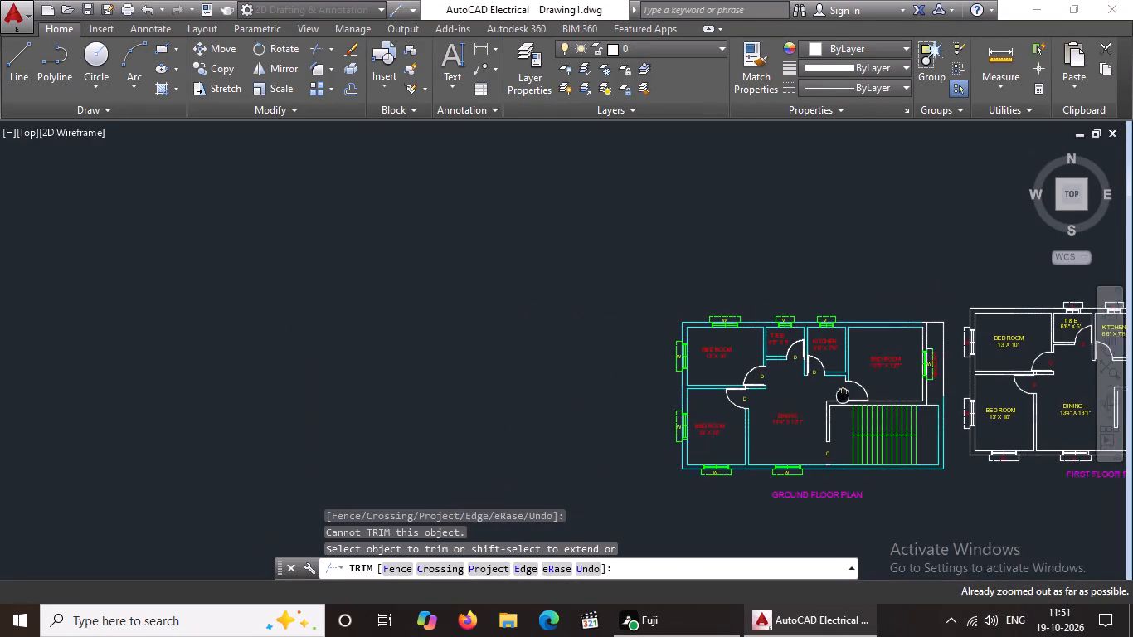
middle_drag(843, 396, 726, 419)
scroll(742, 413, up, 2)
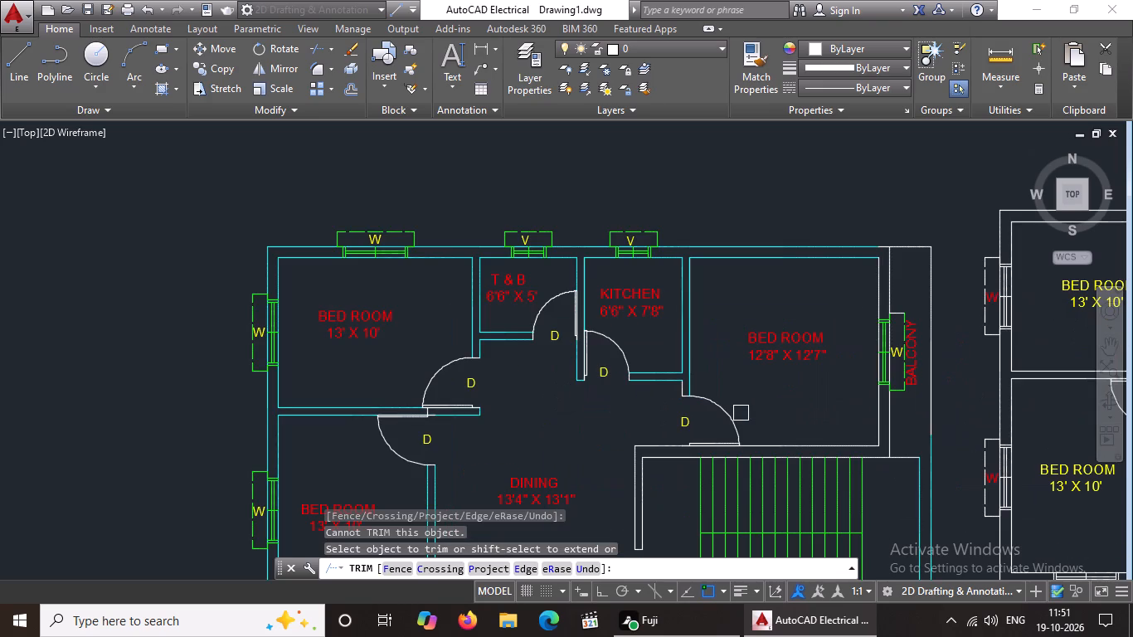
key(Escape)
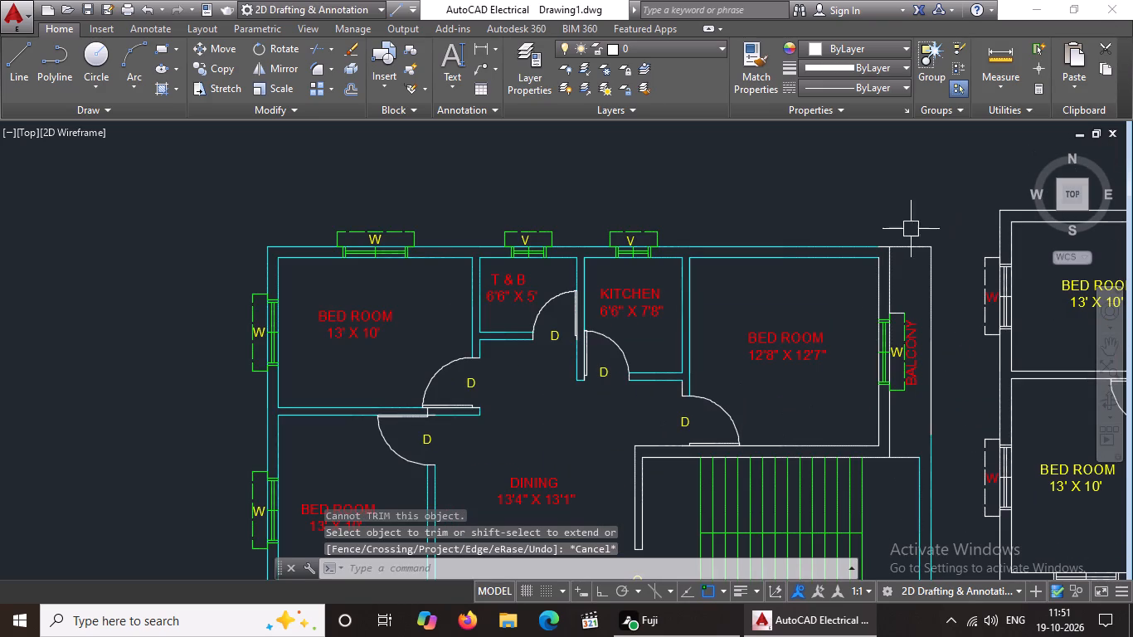
Change the remaining white segments of the ground floor's outer wall line above the balcony to cyan.
scroll(917, 249, up, 4)
click(907, 243)
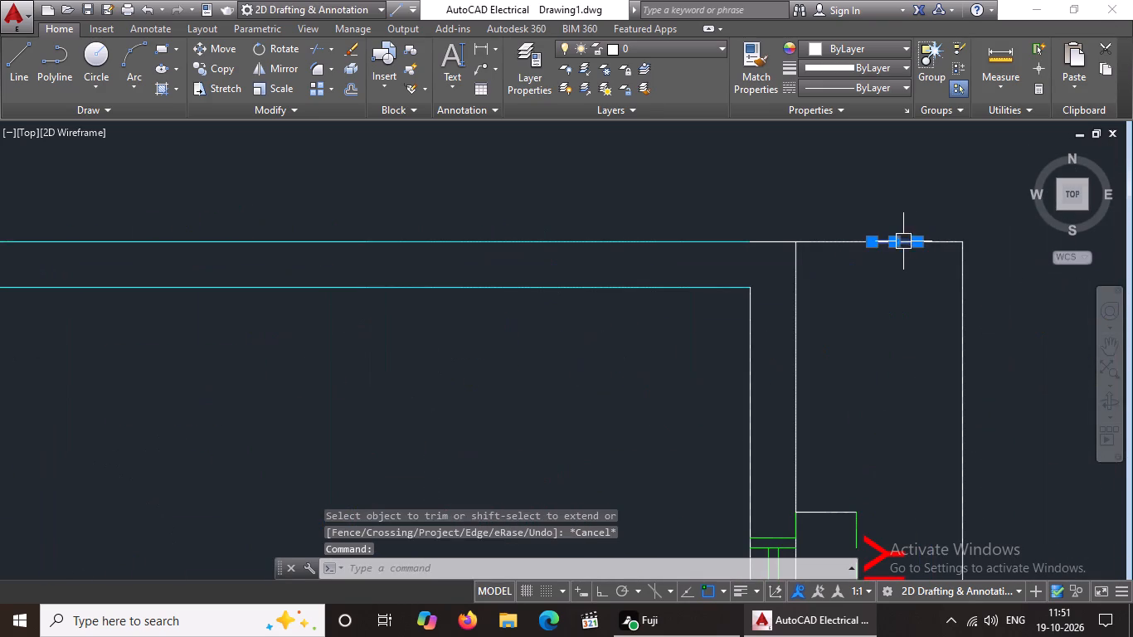
scroll(776, 216, down, 2)
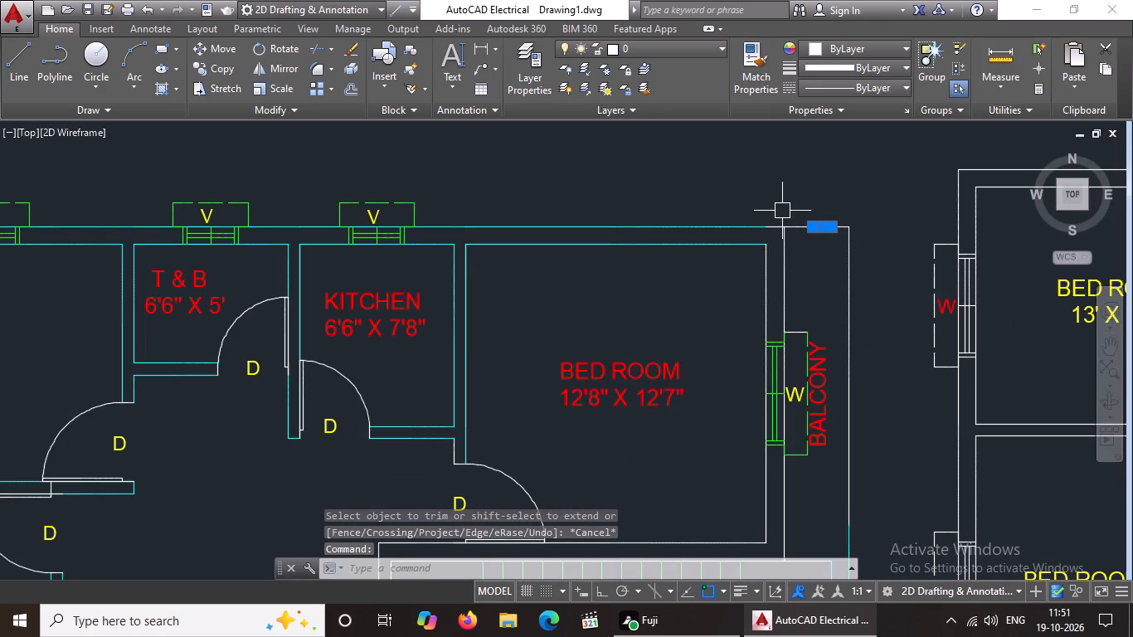
key(Escape)
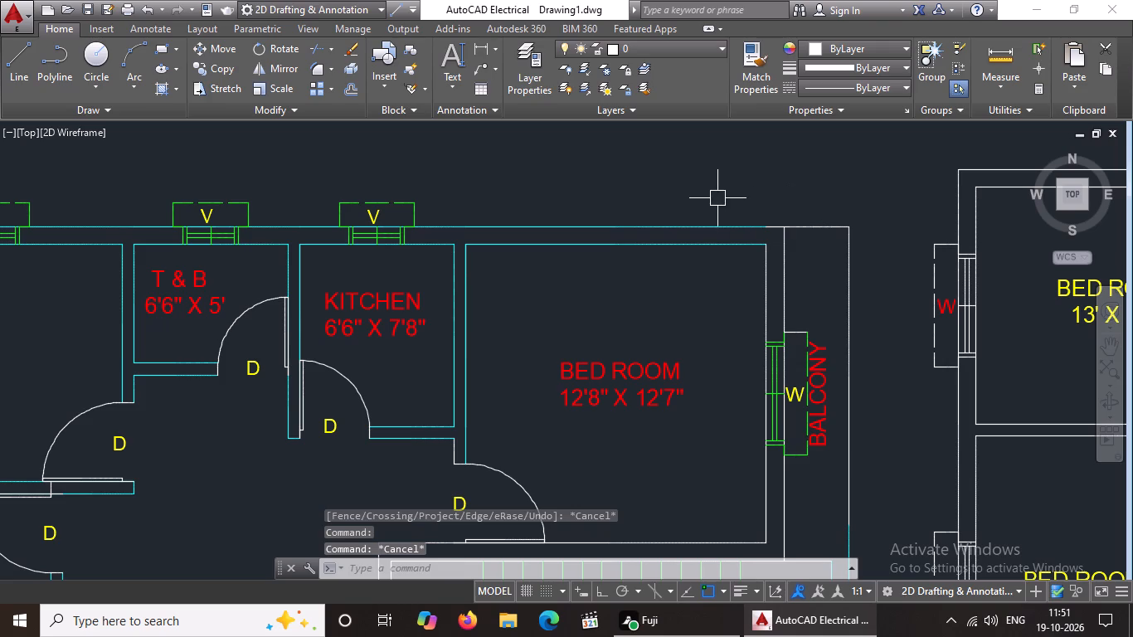
click(717, 198)
click(912, 252)
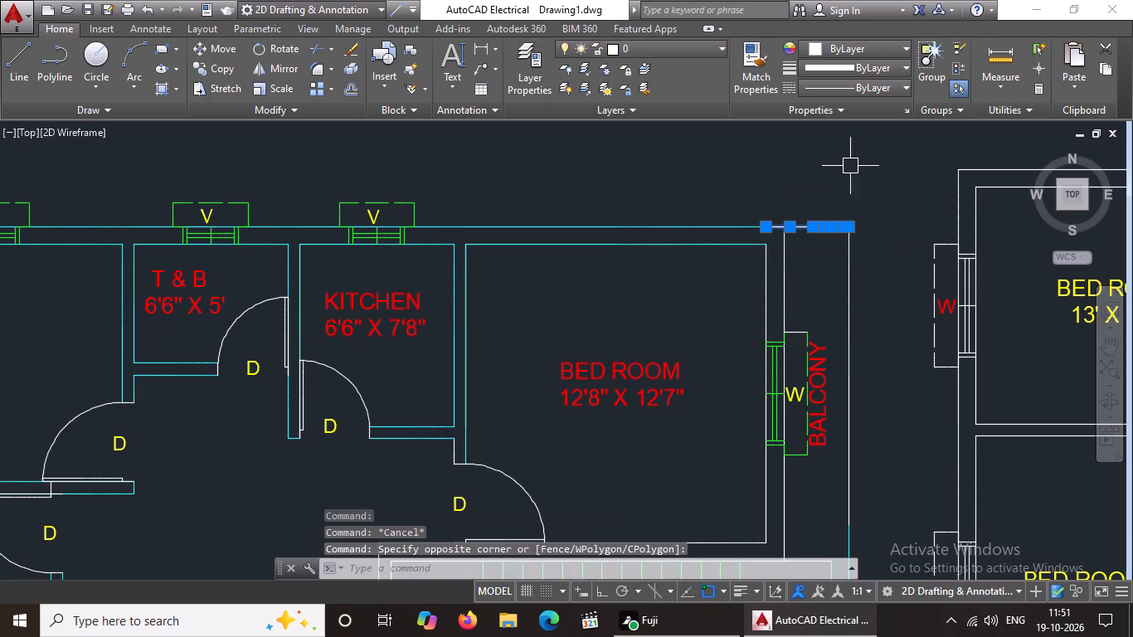
click(877, 39)
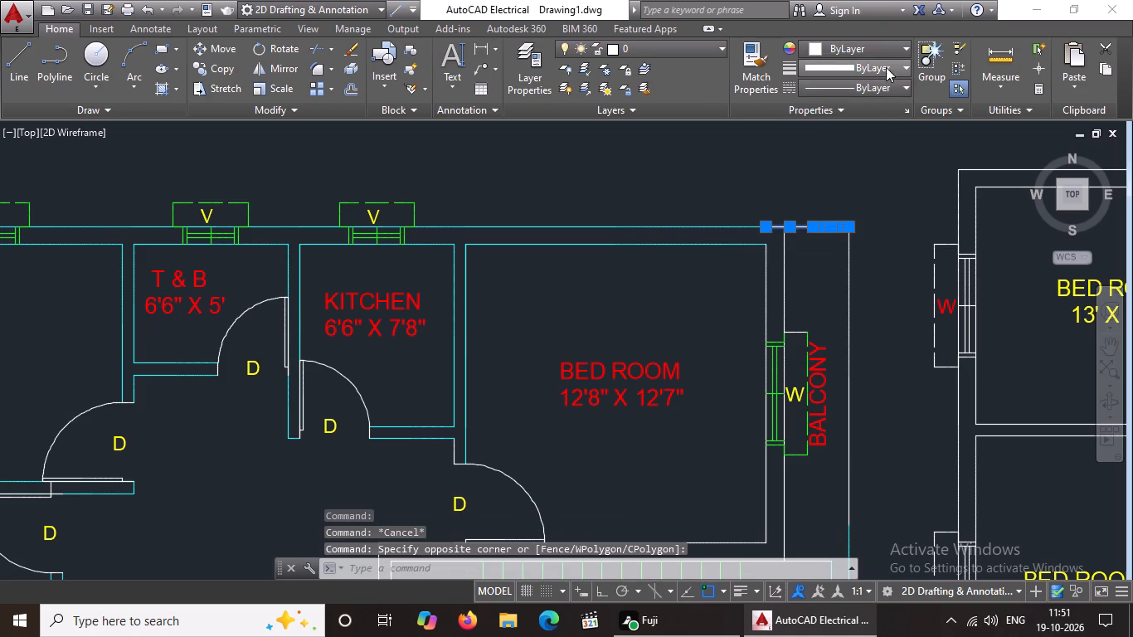
click(892, 43)
click(863, 215)
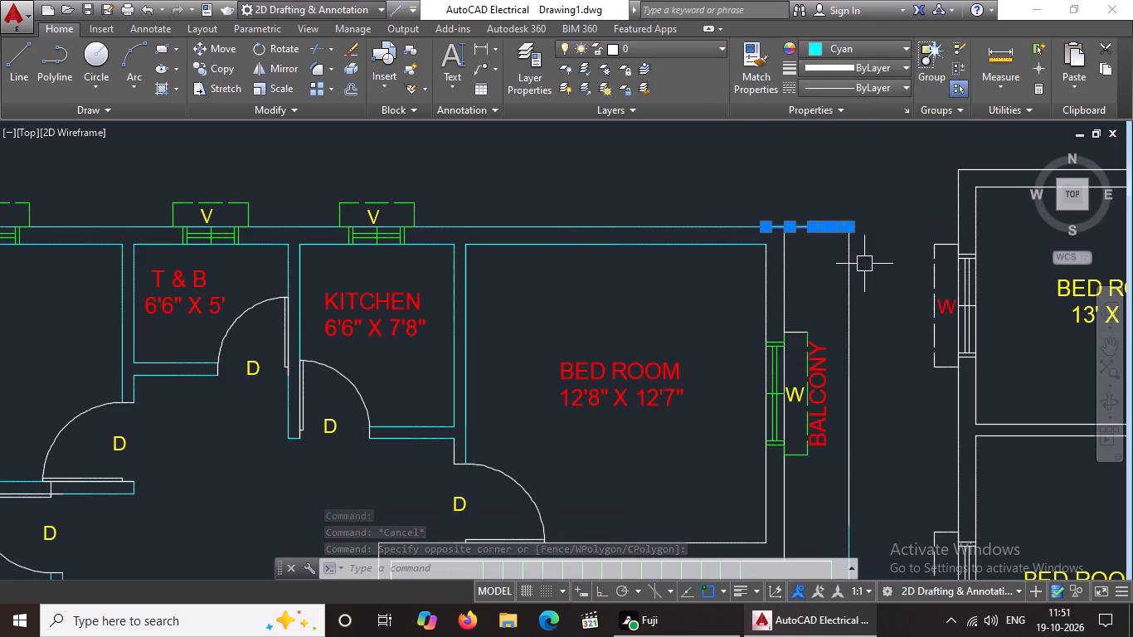
scroll(865, 264, down, 2)
scroll(866, 280, up, 4)
scroll(854, 273, down, 3)
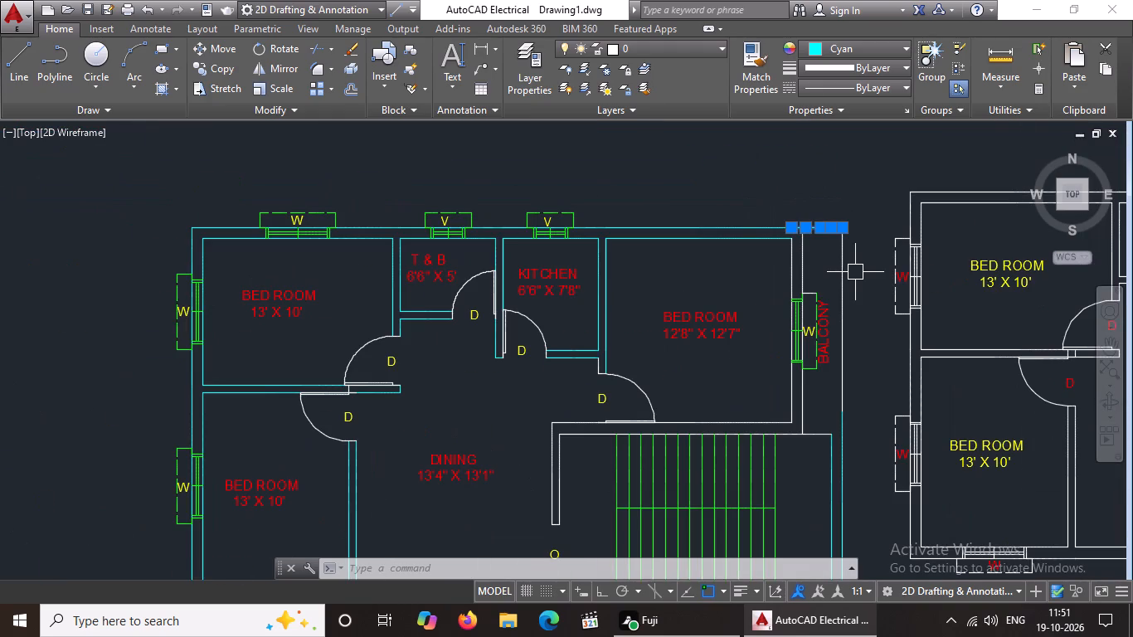
key(Escape)
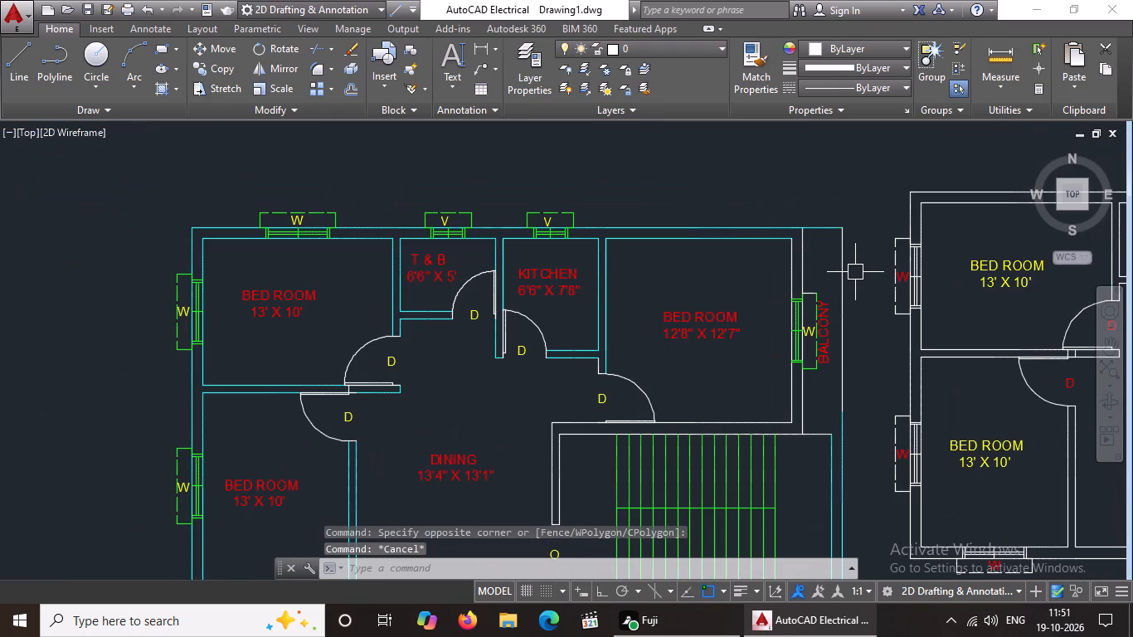
Change both lines of the wall between the 12'8" X 12'7" bedroom and the balcony to cyan.
click(790, 387)
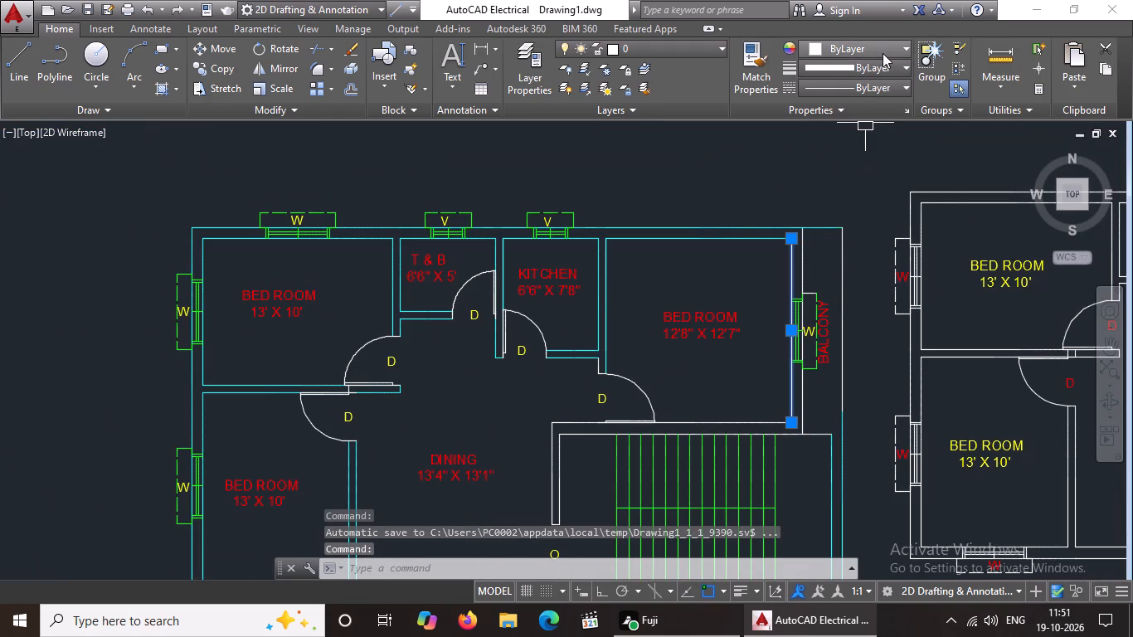
click(883, 46)
click(858, 210)
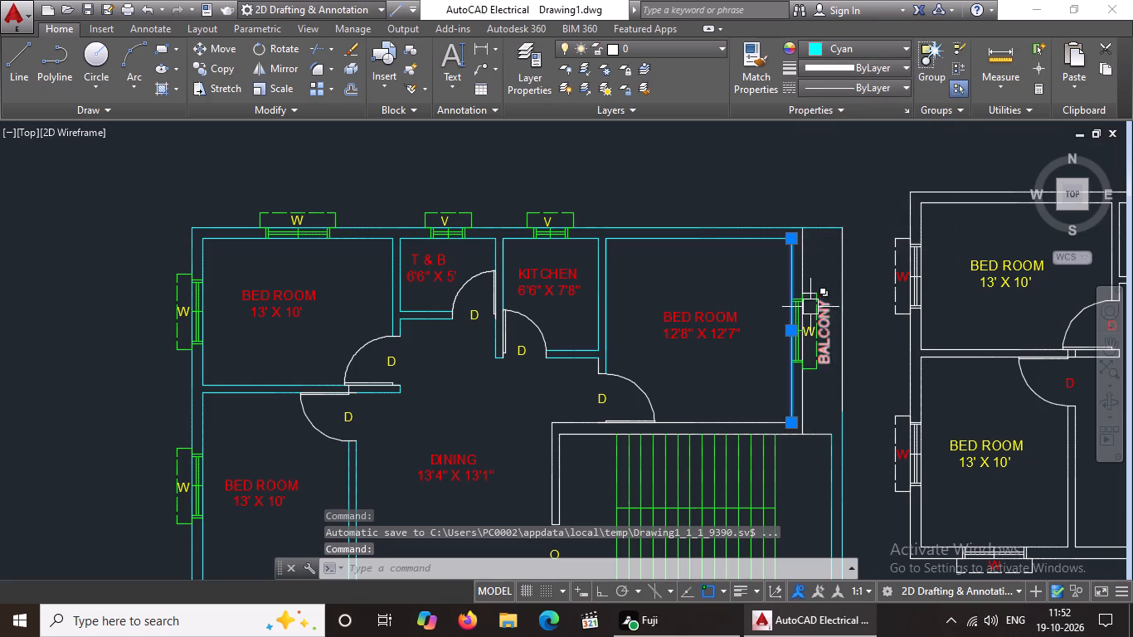
scroll(804, 279, up, 3)
click(794, 275)
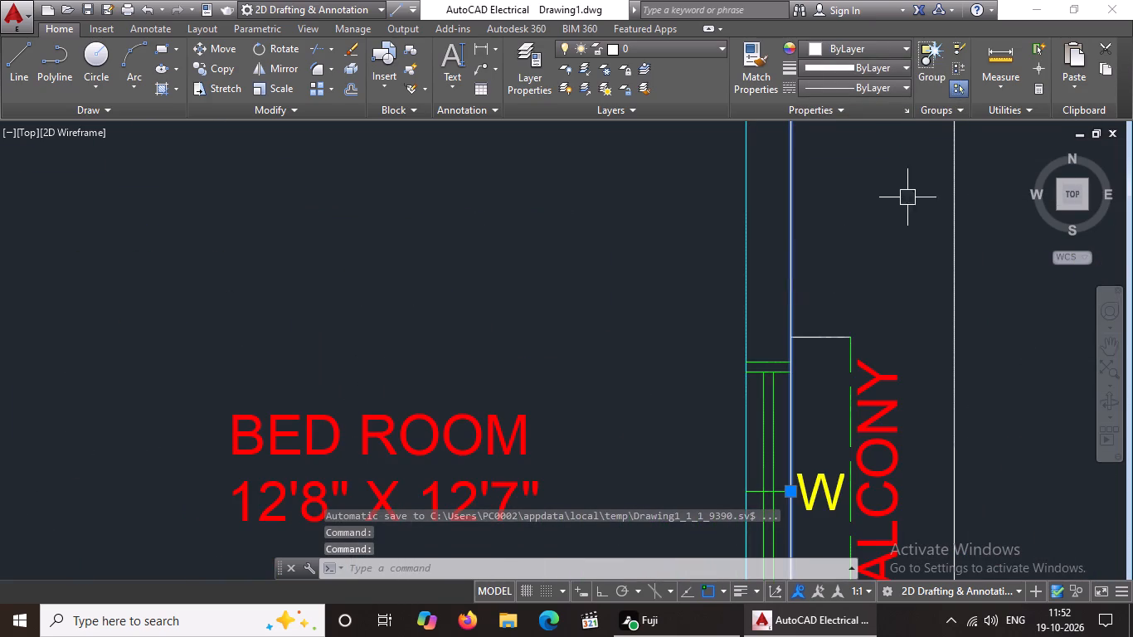
click(889, 47)
click(866, 214)
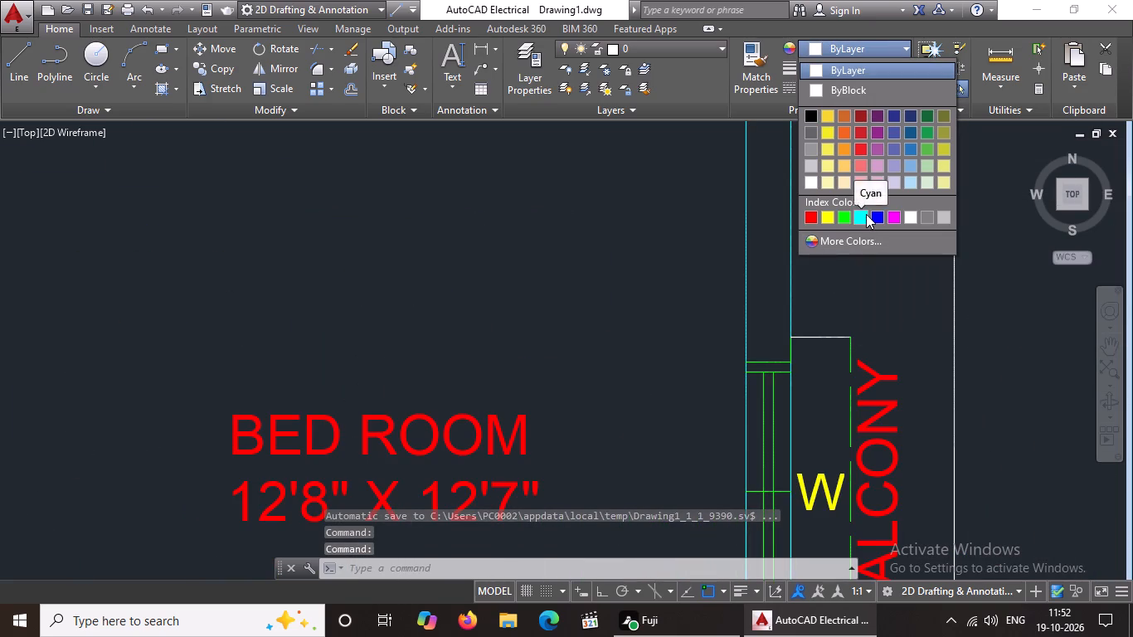
Change the white outer line along the ground floor balcony's outer side to cyan.
scroll(854, 238, down, 3)
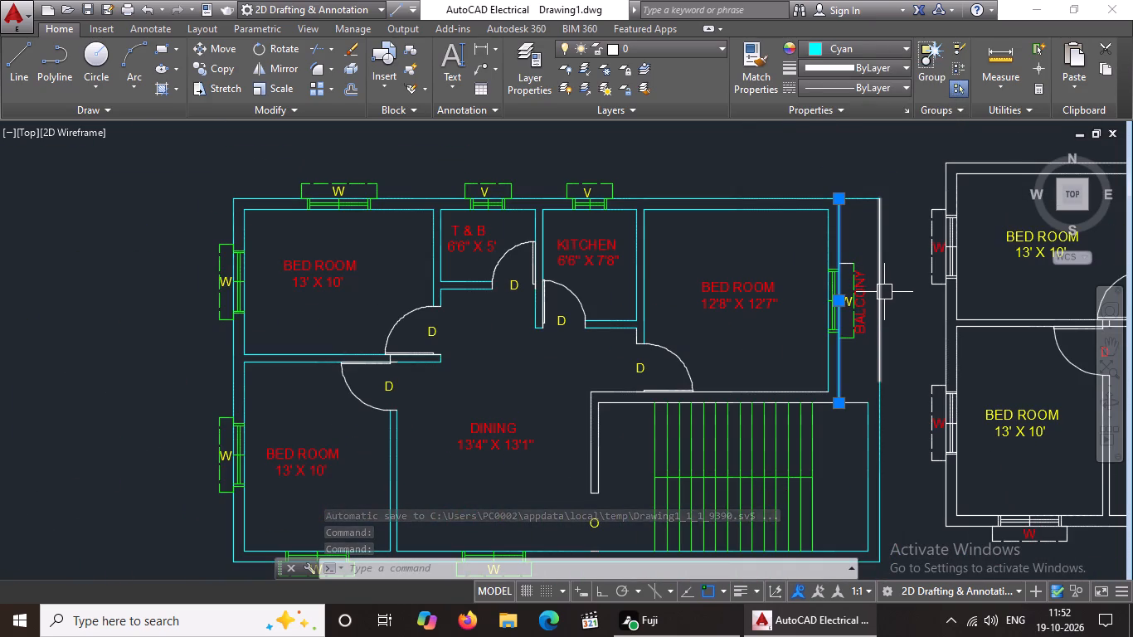
click(885, 291)
click(883, 46)
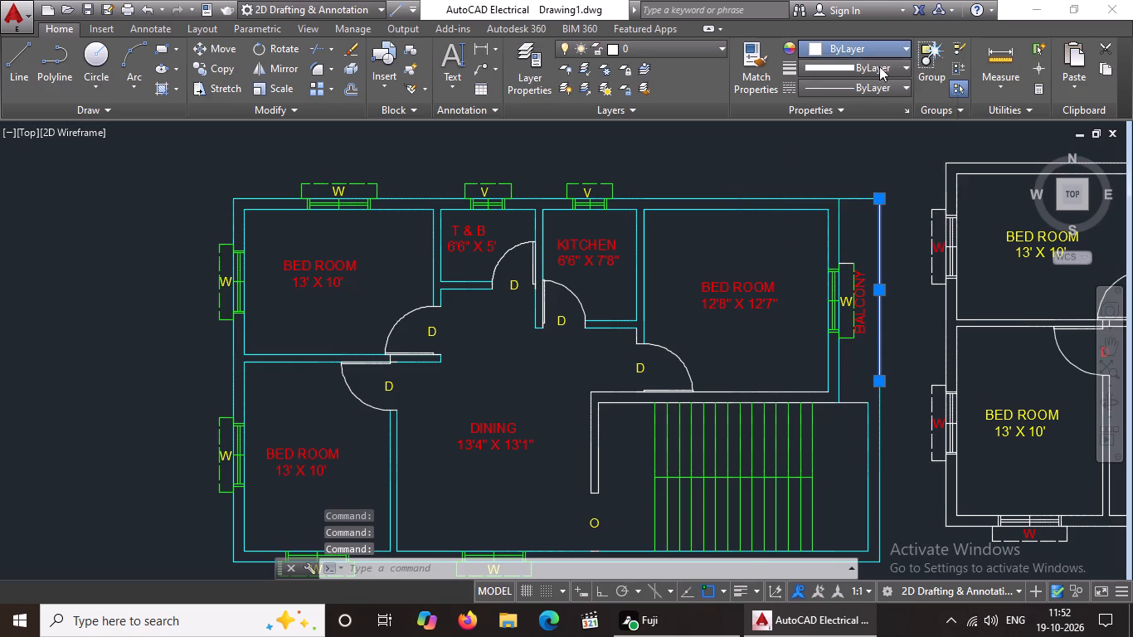
click(857, 219)
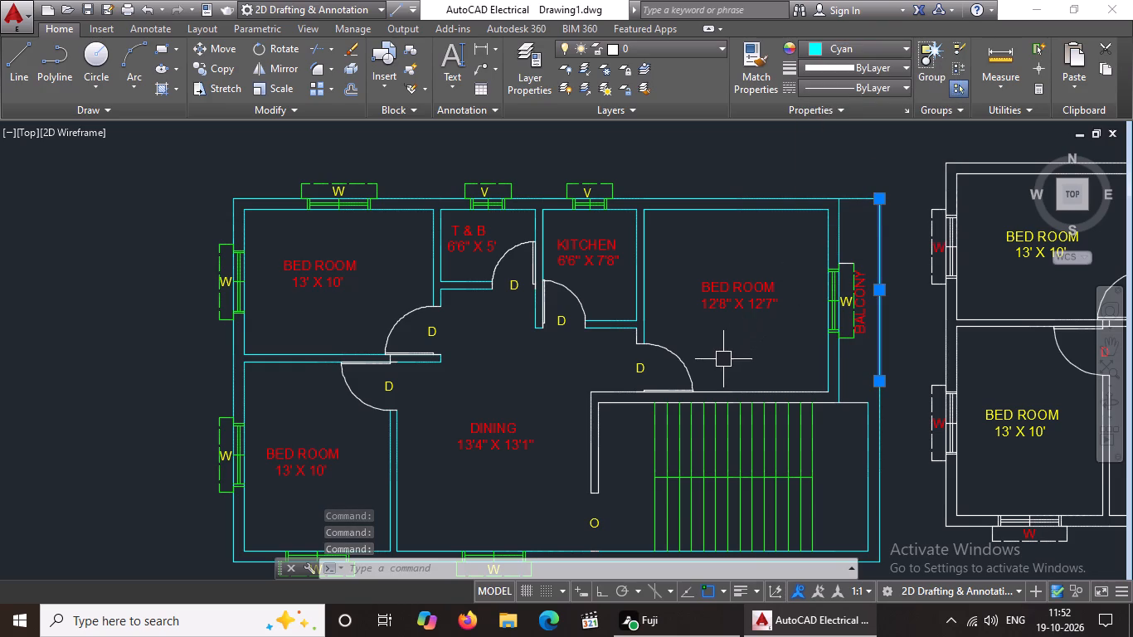
Change the bedroom-side line of the wall above the stairs to cyan, including its short section extending toward the dining area.
scroll(727, 349, down, 1)
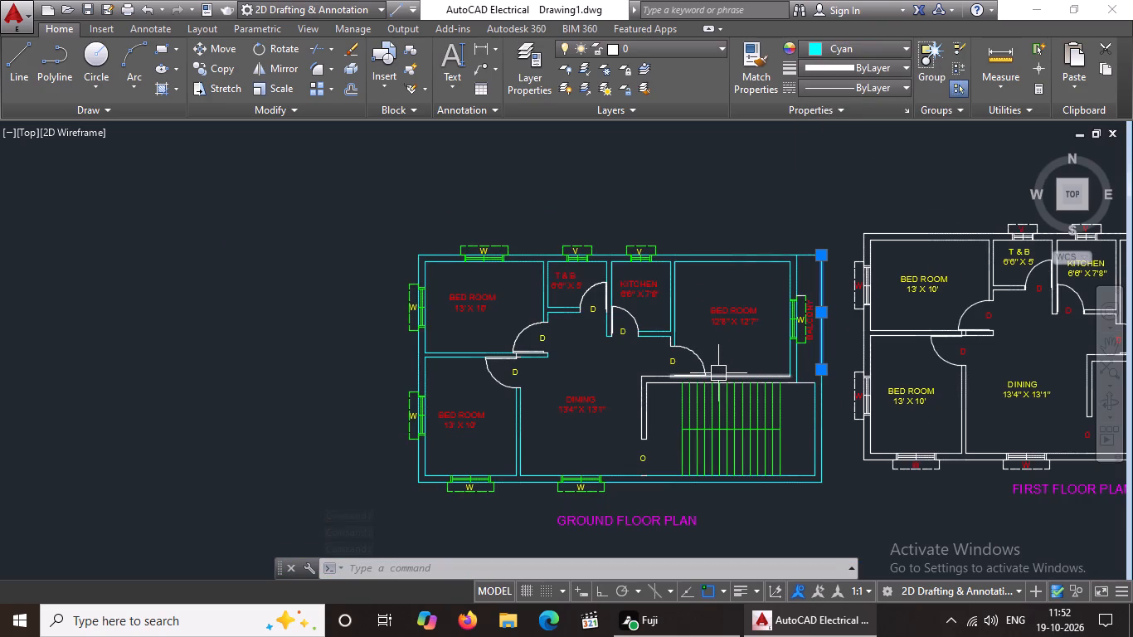
scroll(746, 376, up, 2)
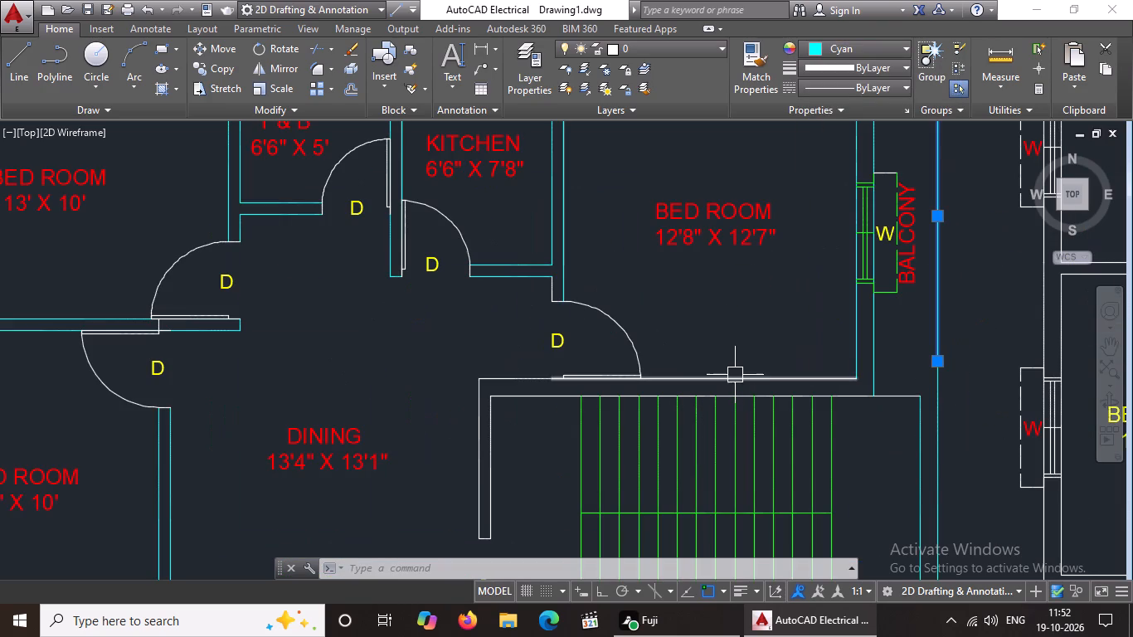
click(735, 377)
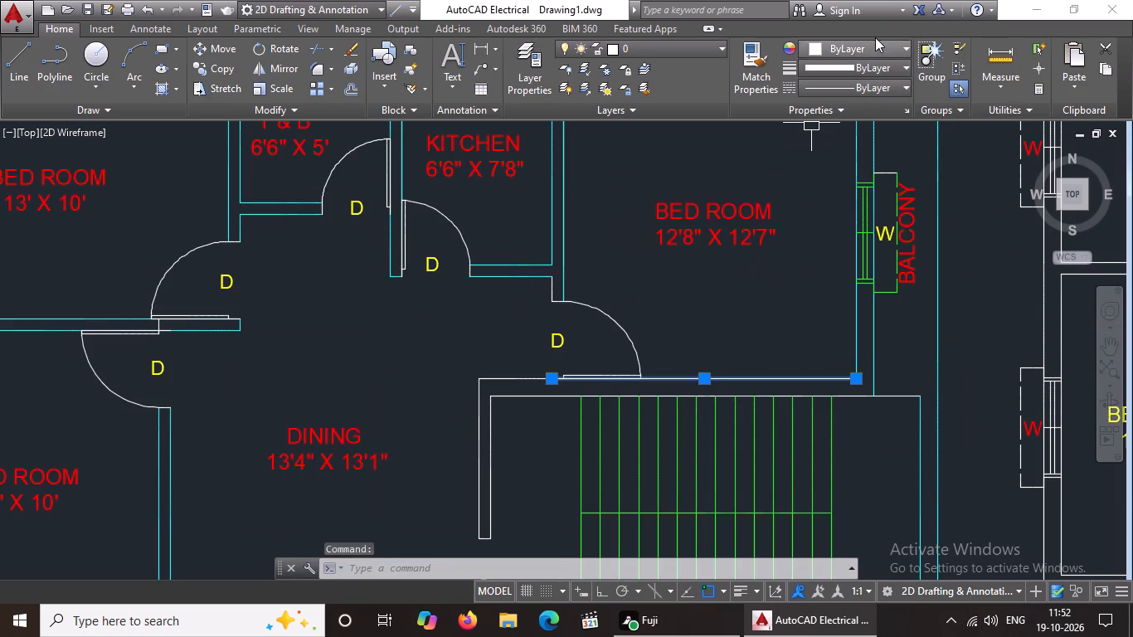
click(885, 50)
click(863, 215)
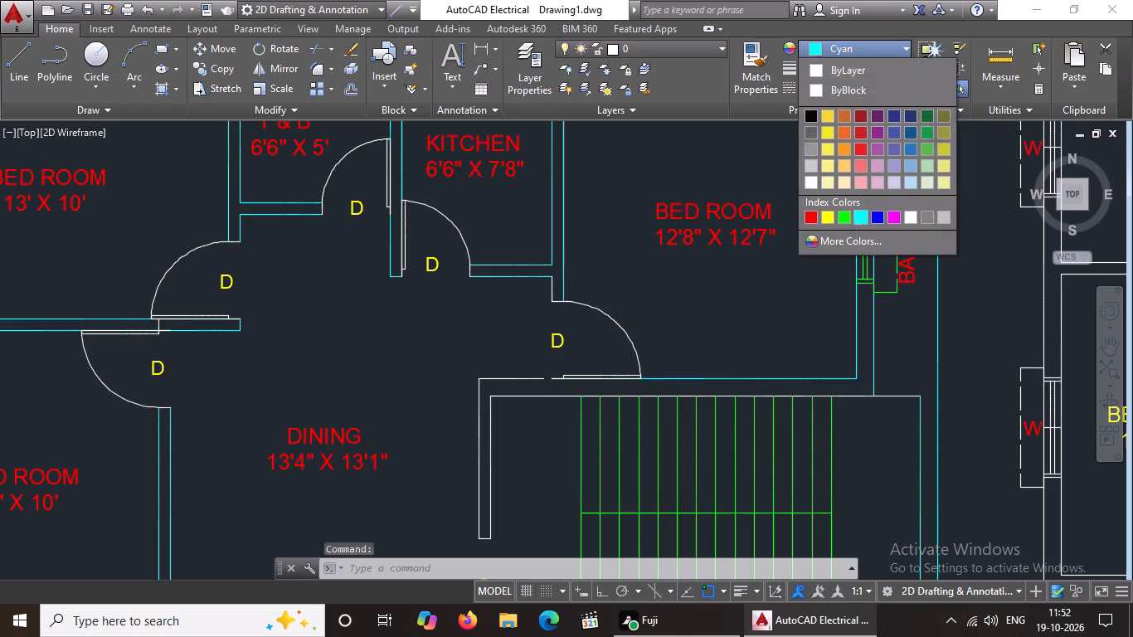
scroll(863, 215, down, 4)
scroll(797, 269, up, 3)
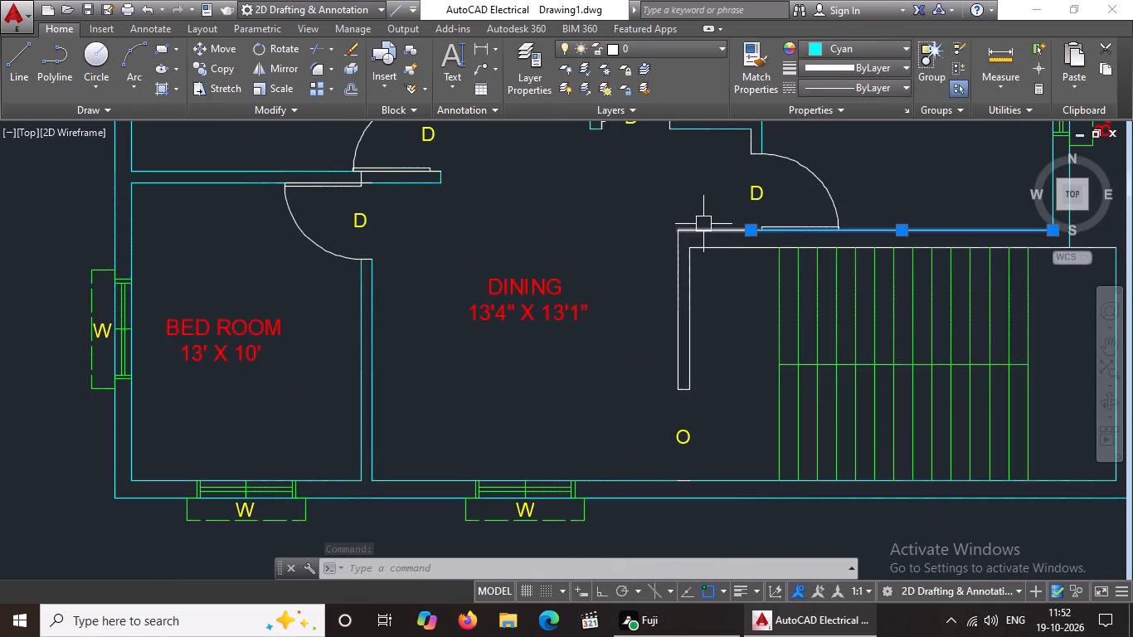
click(708, 231)
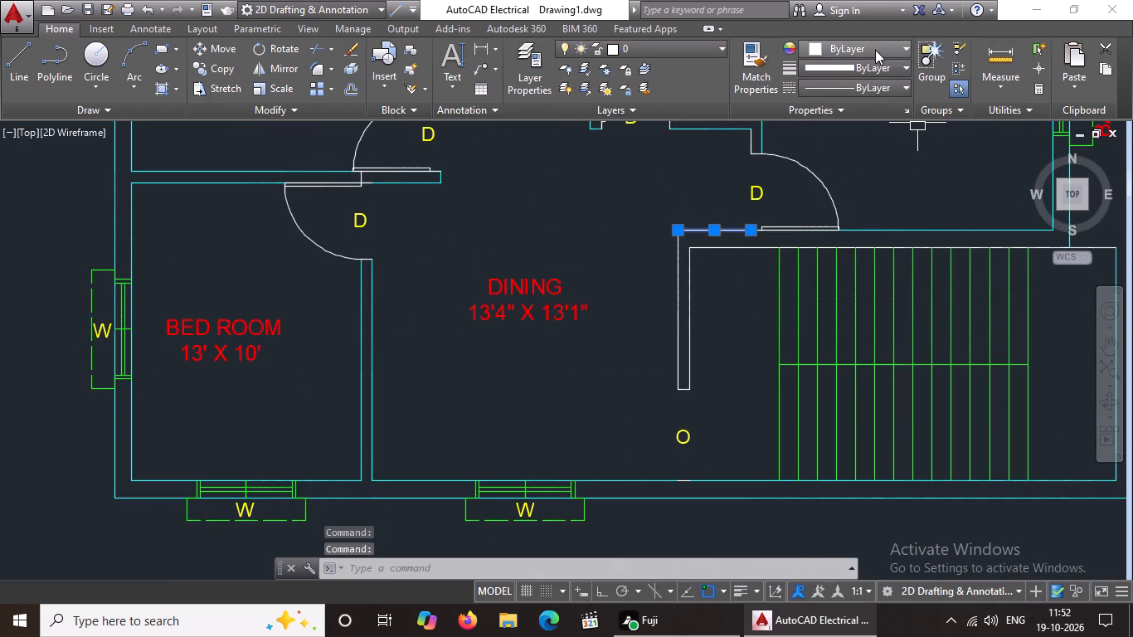
drag(875, 50, 874, 67)
click(876, 48)
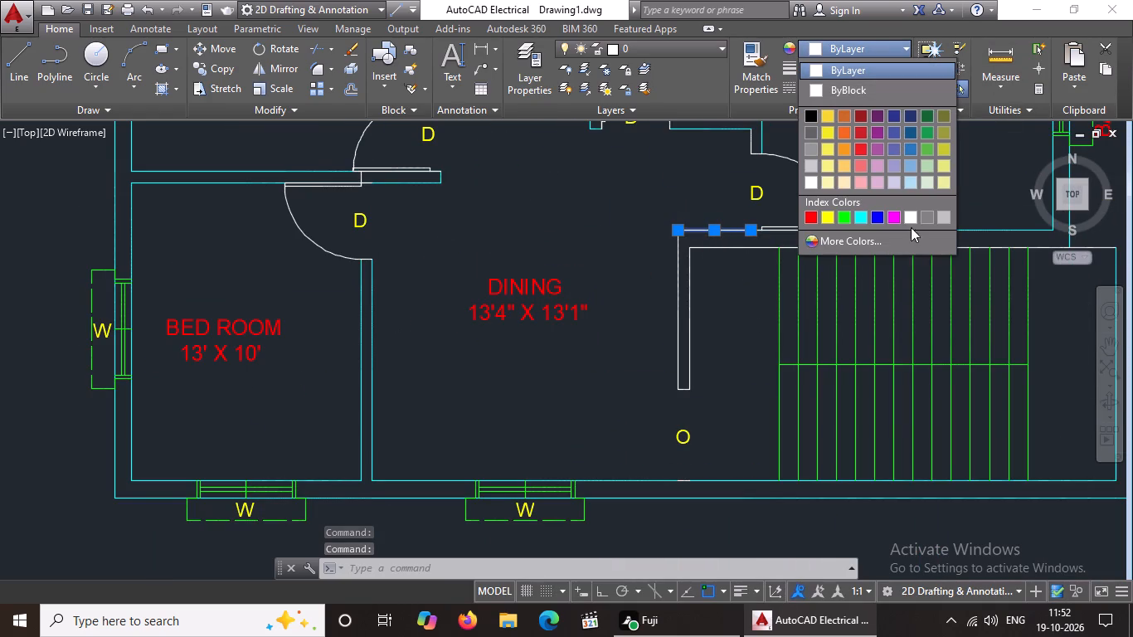
click(862, 219)
Change the stair-side line of the wall between the bedroom and the staircase to cyan.
scroll(867, 239, down, 1)
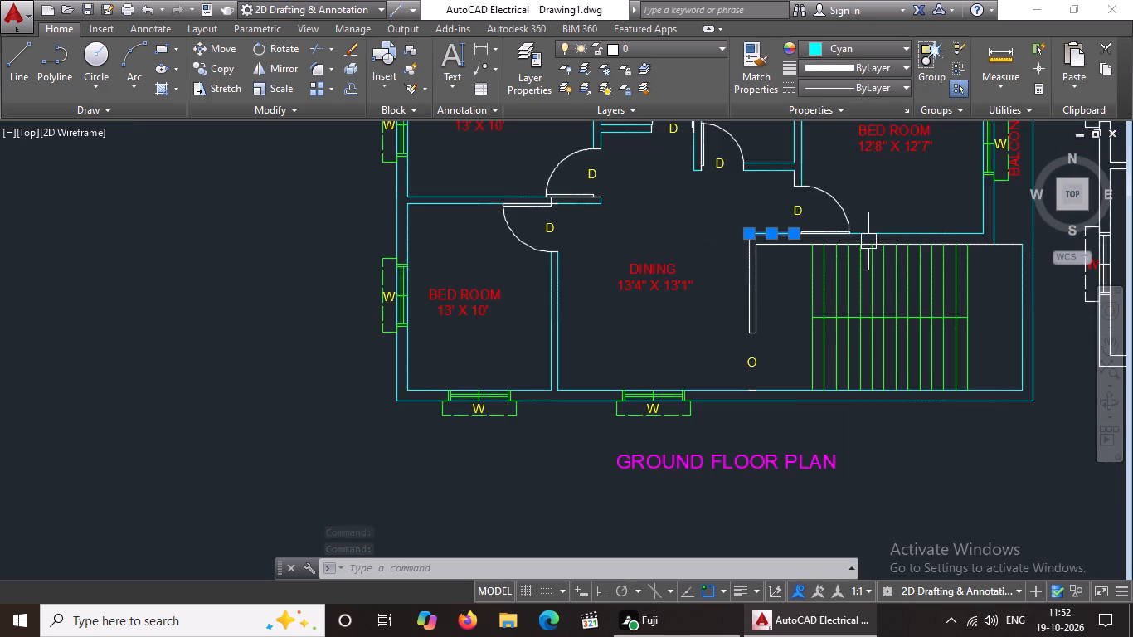
scroll(872, 246, up, 2)
click(681, 242)
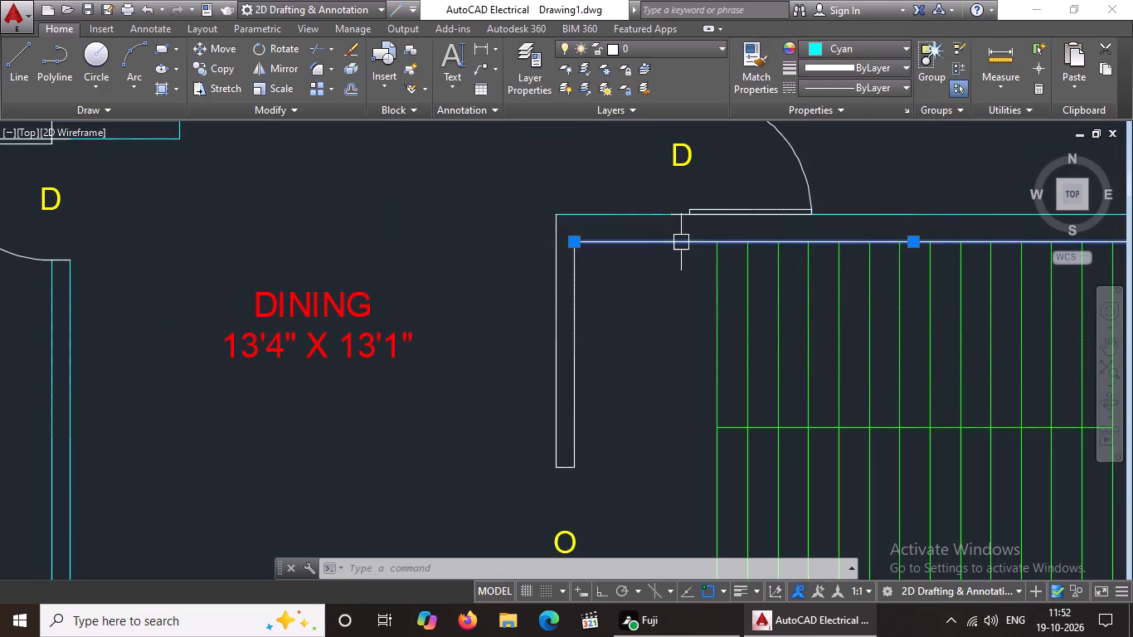
scroll(840, 215, down, 2)
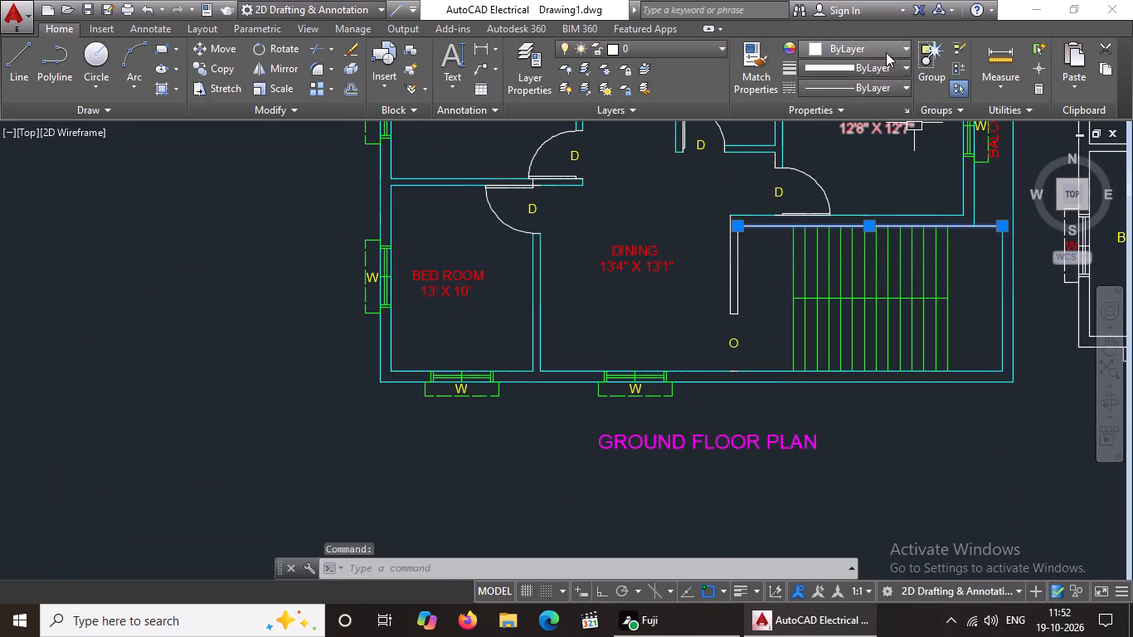
click(888, 46)
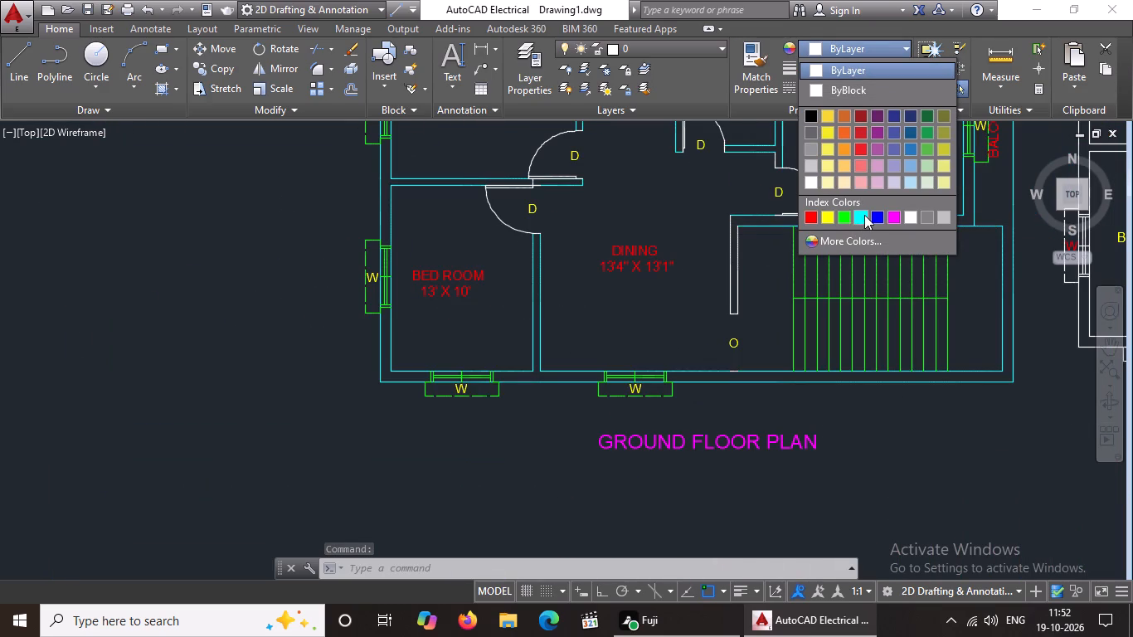
click(864, 215)
Change both side lines and the end cap of the short wall between the ground floor dining area and staircase to cyan.
scroll(914, 221, down, 2)
scroll(847, 245, up, 2)
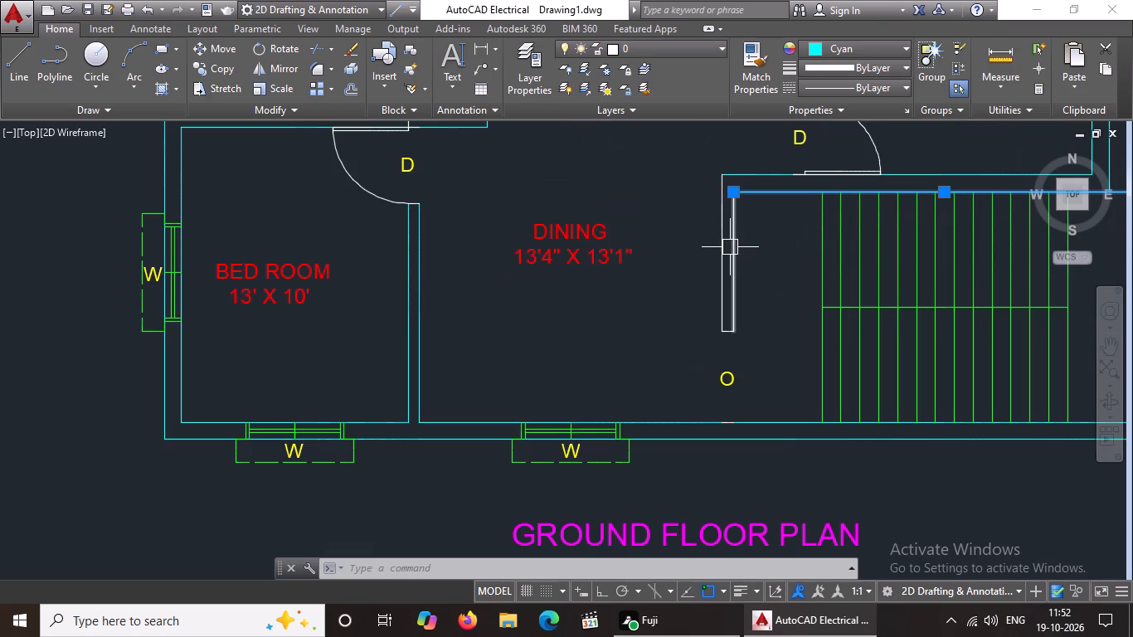
click(724, 233)
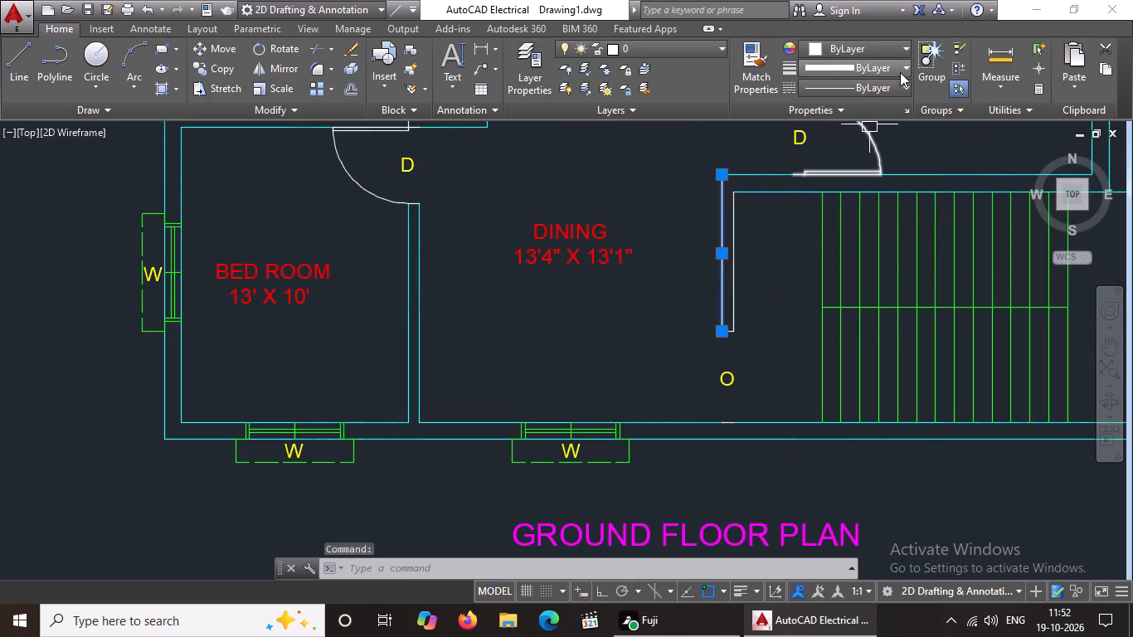
click(878, 46)
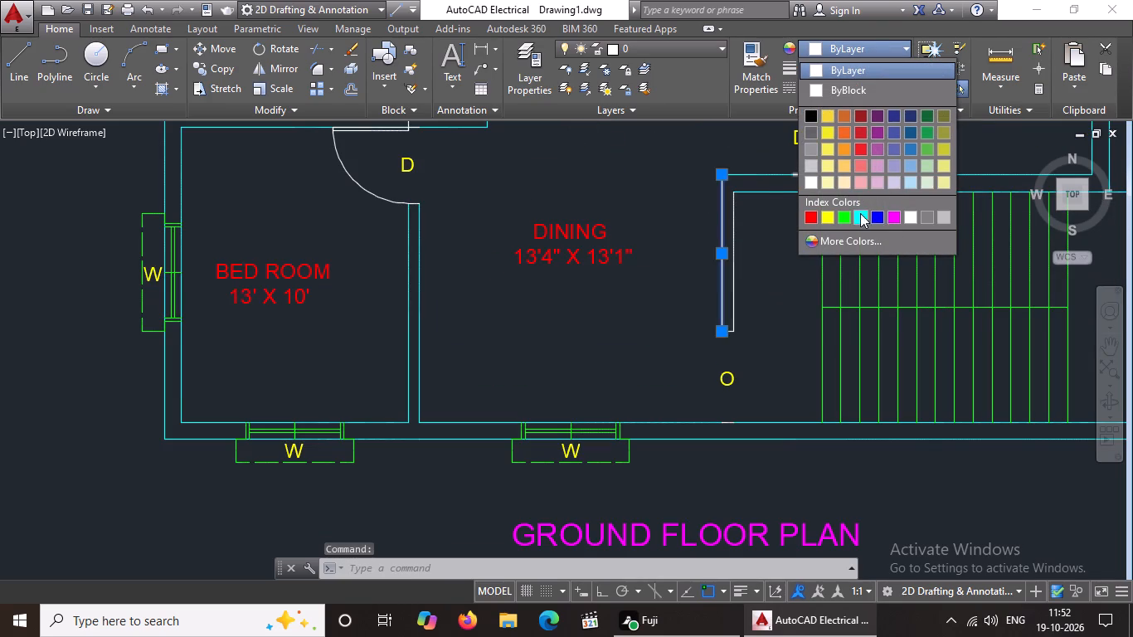
click(860, 213)
click(697, 169)
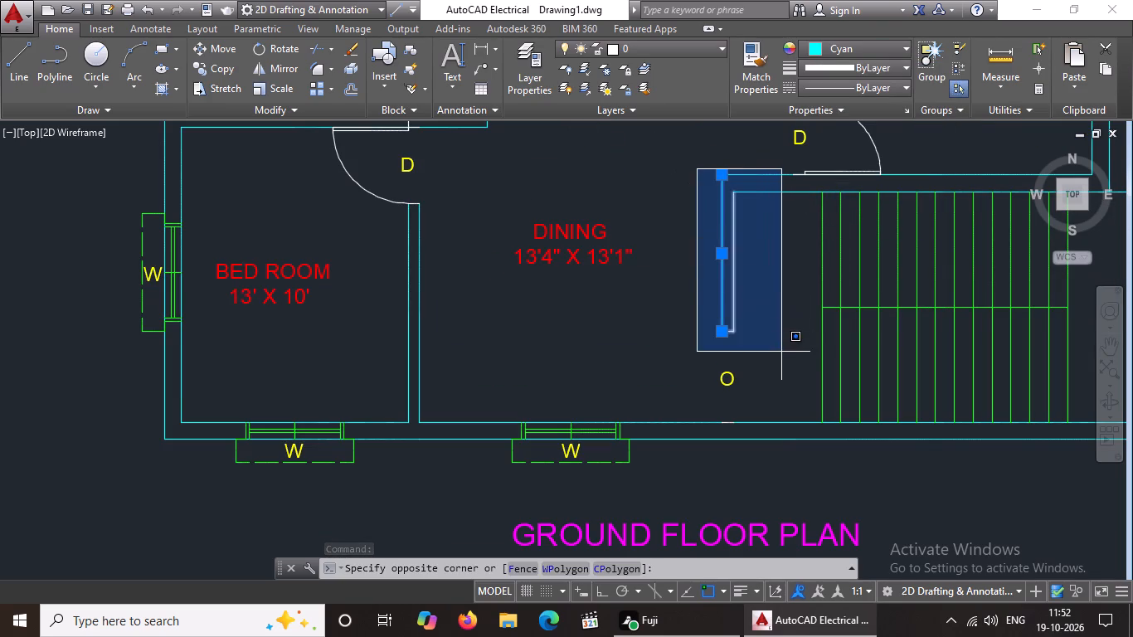
click(781, 352)
drag(887, 45, 887, 47)
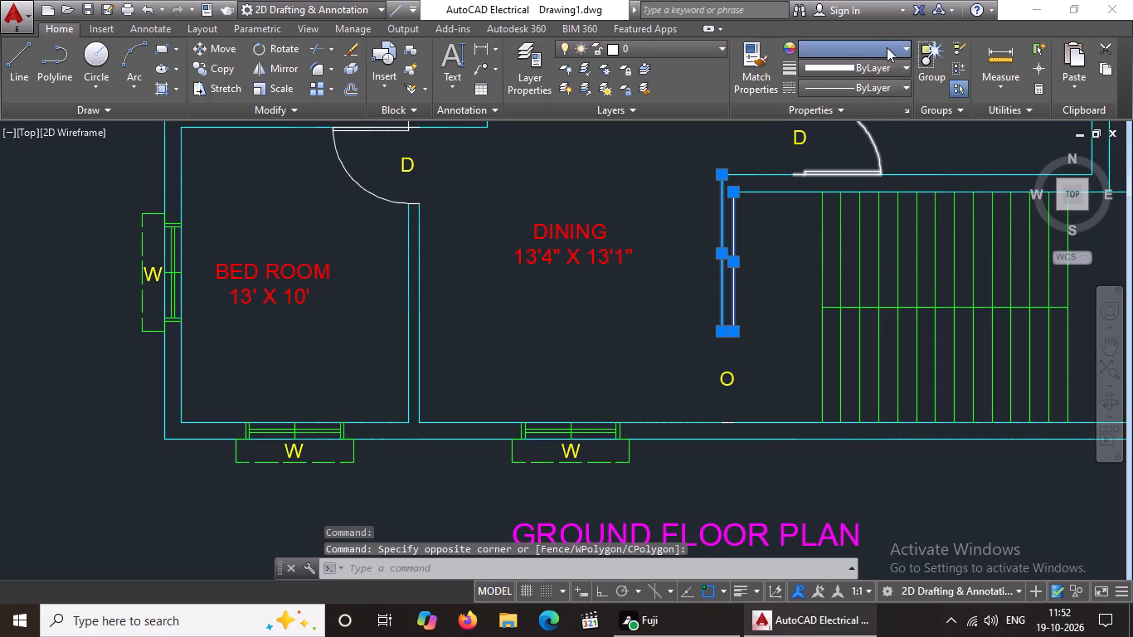
drag(887, 47, 888, 61)
click(863, 49)
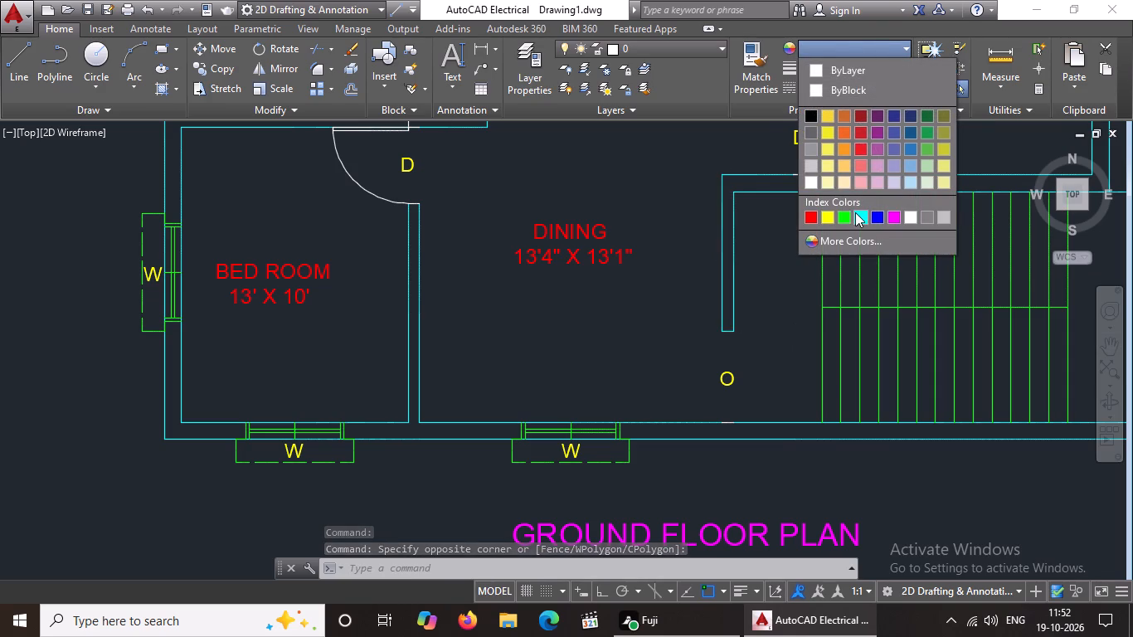
click(855, 212)
scroll(858, 197, down, 2)
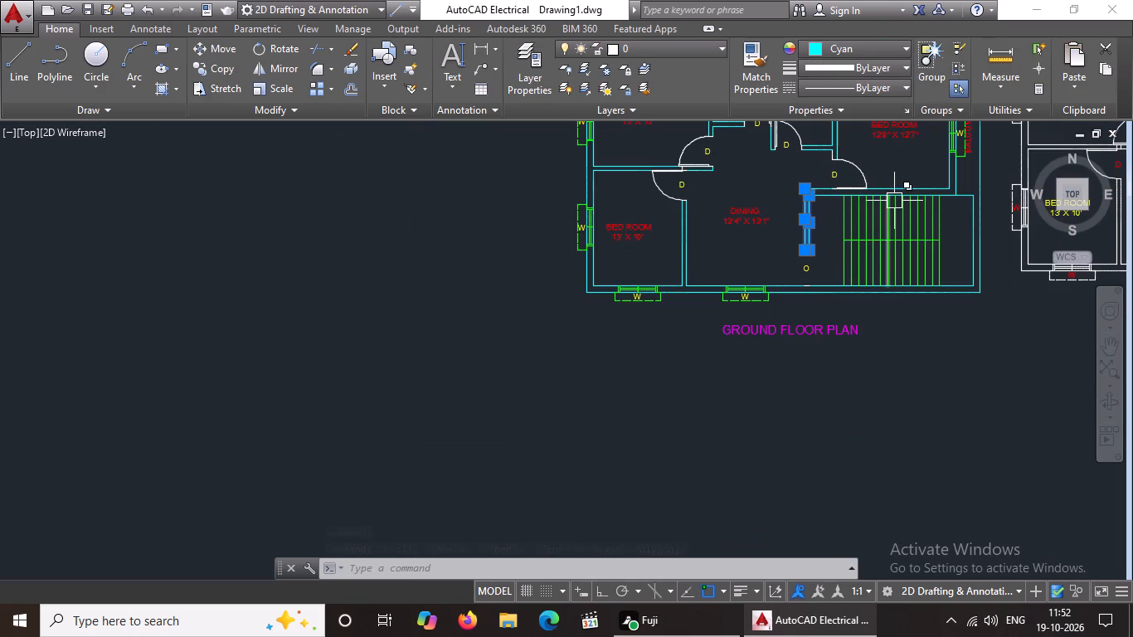
middle_drag(856, 214, 693, 346)
scroll(686, 350, up, 1)
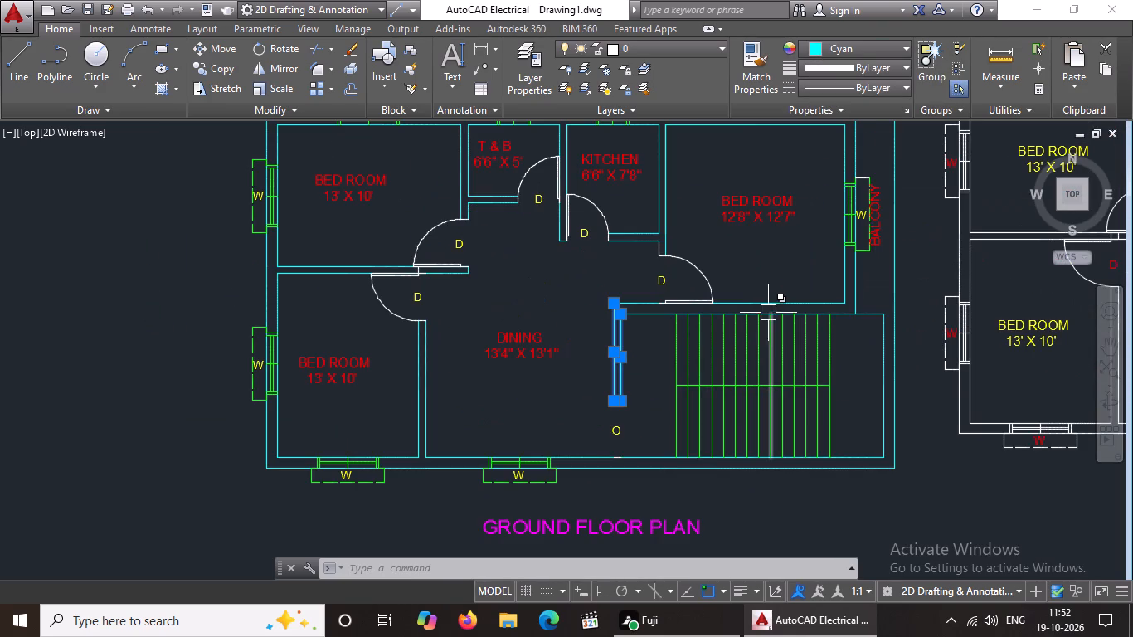
scroll(773, 311, down, 1)
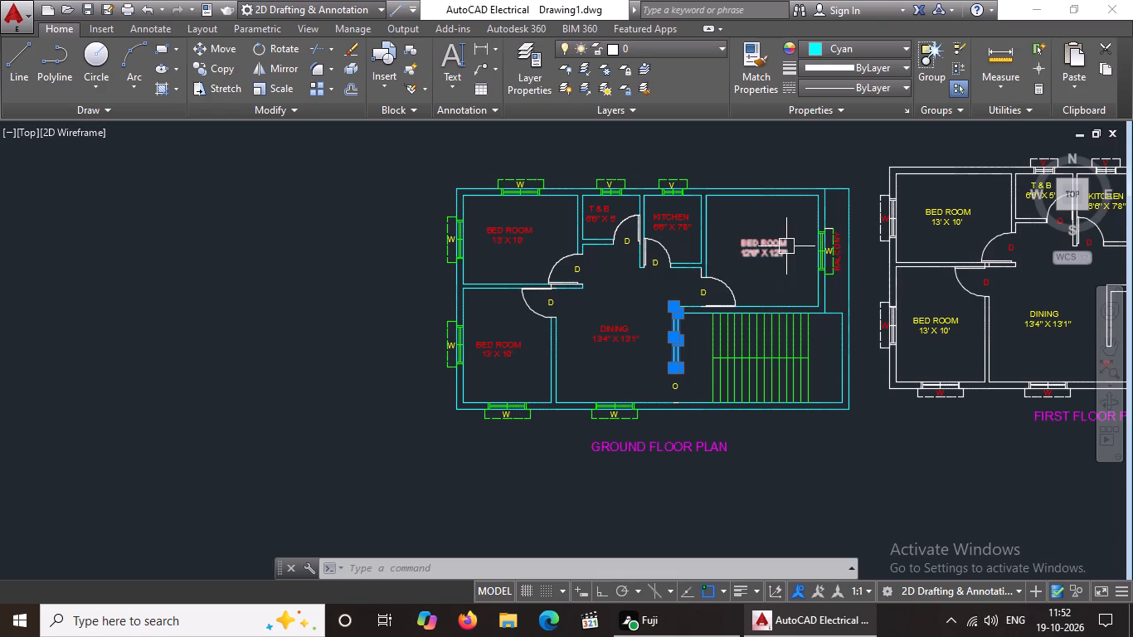
scroll(834, 238, up, 2)
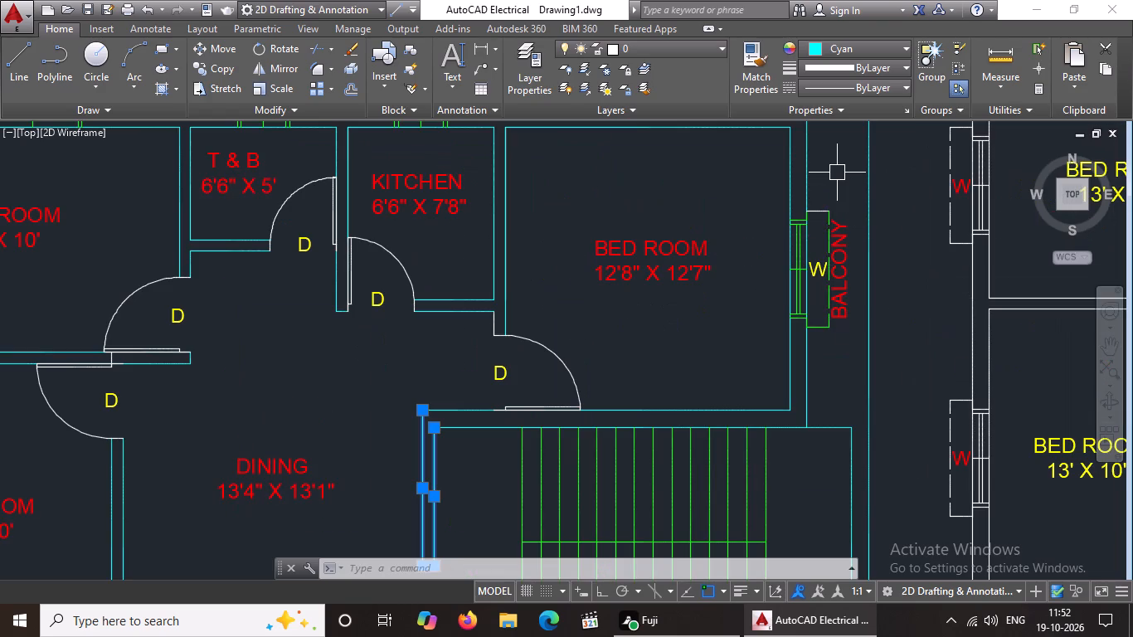
key(Escape)
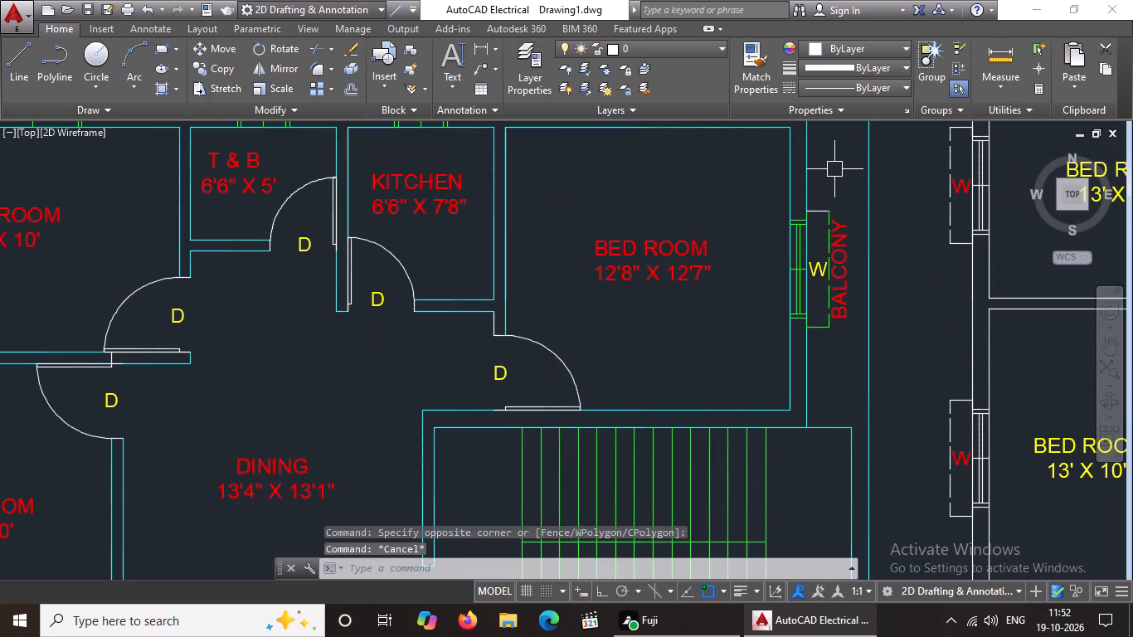
Change the upper short line of the ground floor balcony window's dashed outline to green.
scroll(840, 197, up, 3)
click(755, 250)
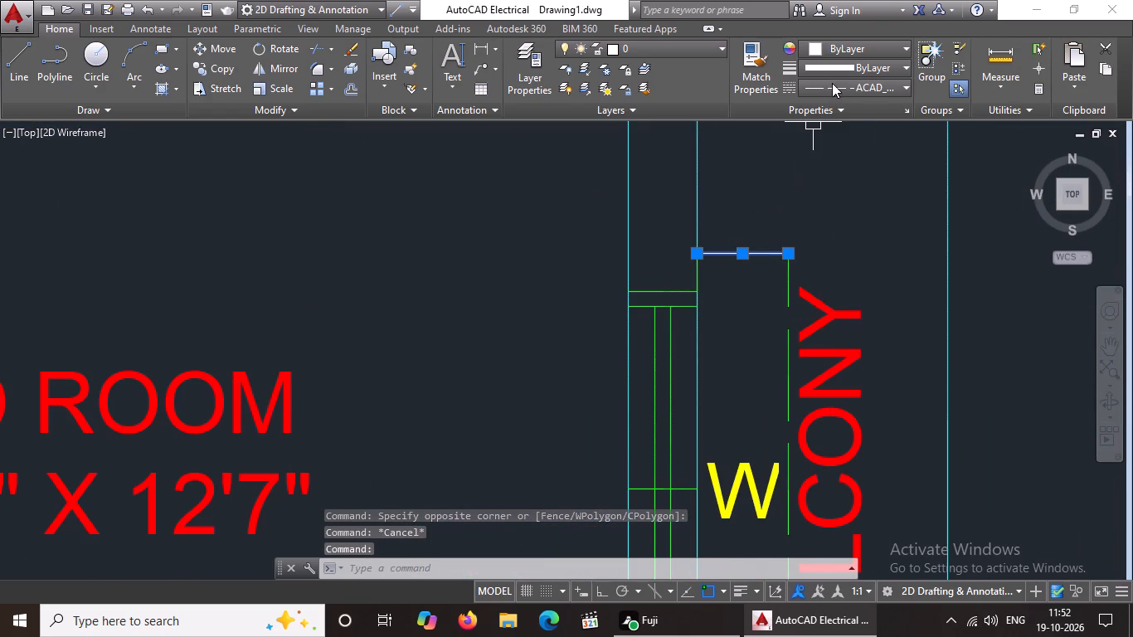
click(849, 49)
click(845, 216)
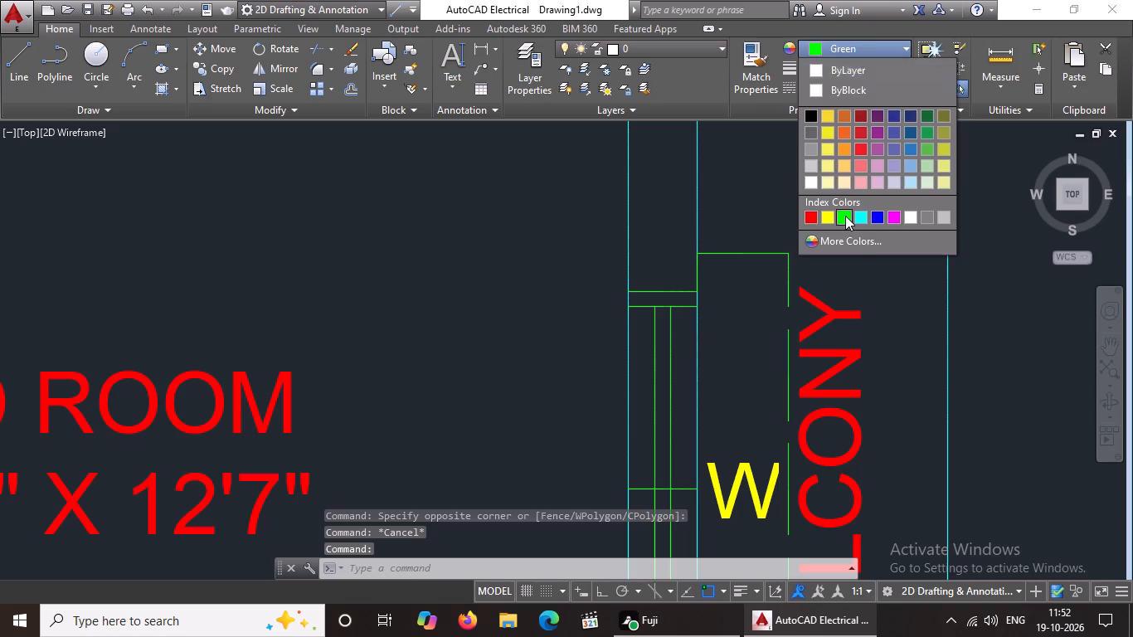
scroll(727, 248, down, 3)
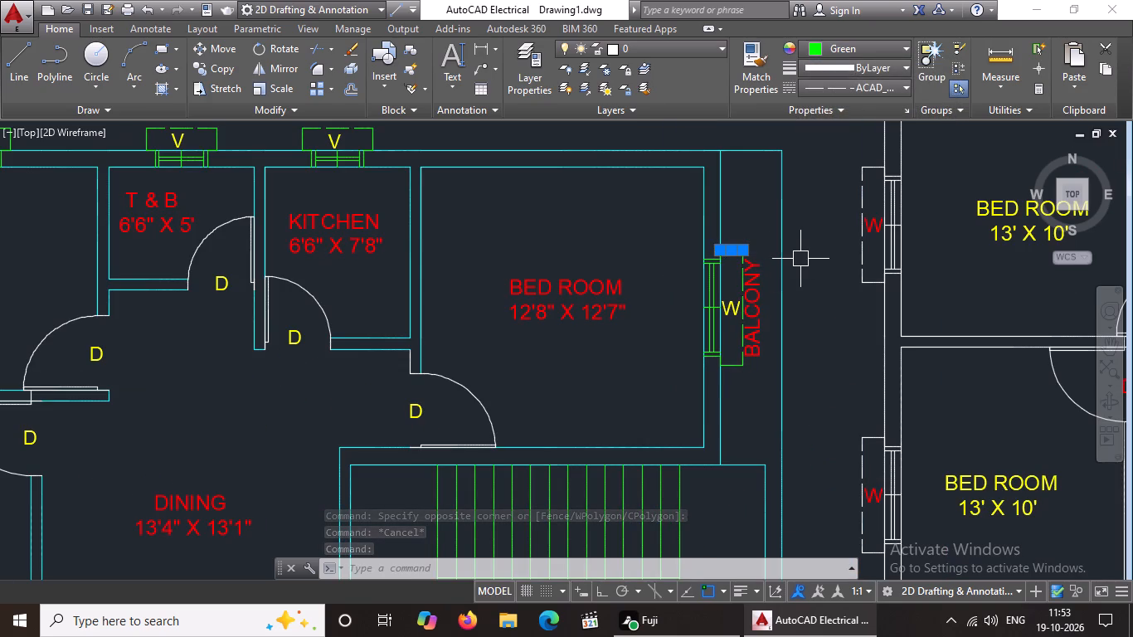
key(Escape)
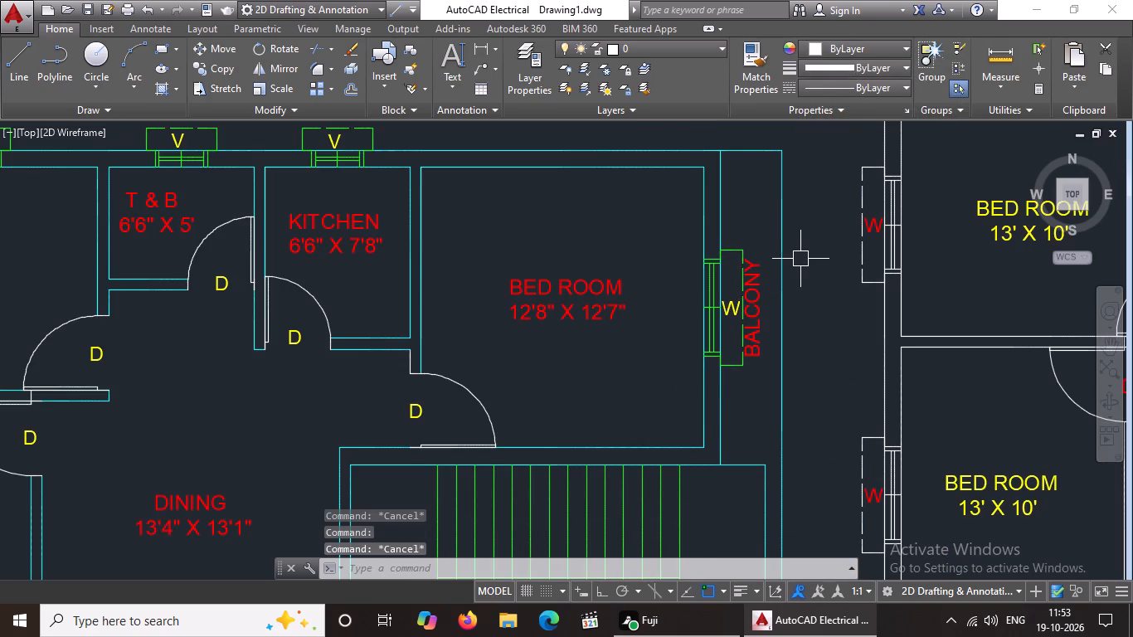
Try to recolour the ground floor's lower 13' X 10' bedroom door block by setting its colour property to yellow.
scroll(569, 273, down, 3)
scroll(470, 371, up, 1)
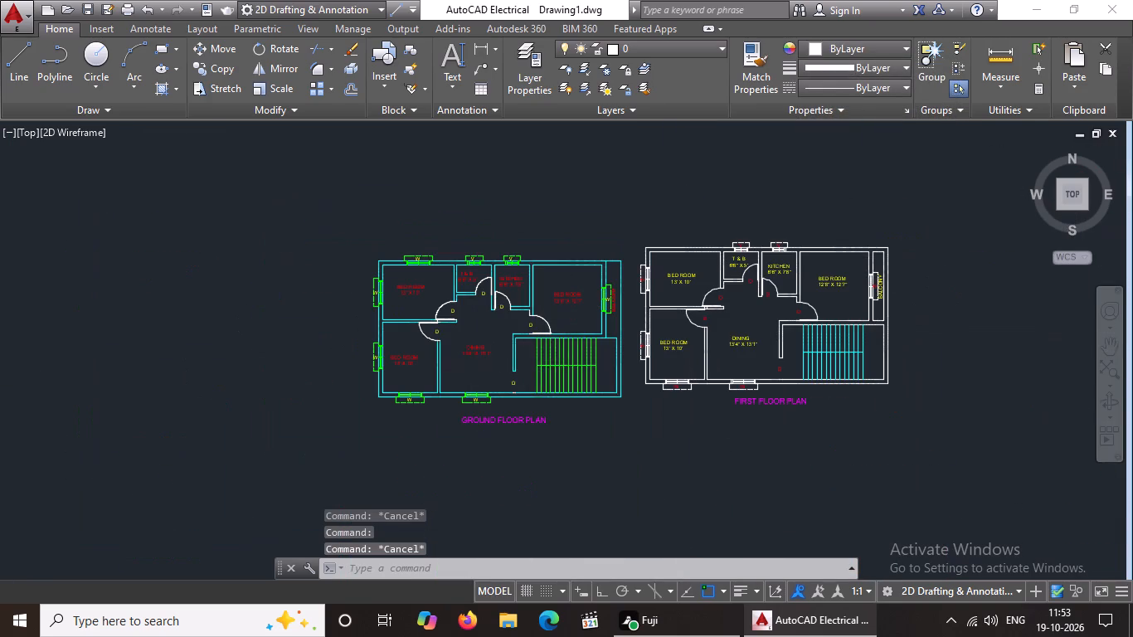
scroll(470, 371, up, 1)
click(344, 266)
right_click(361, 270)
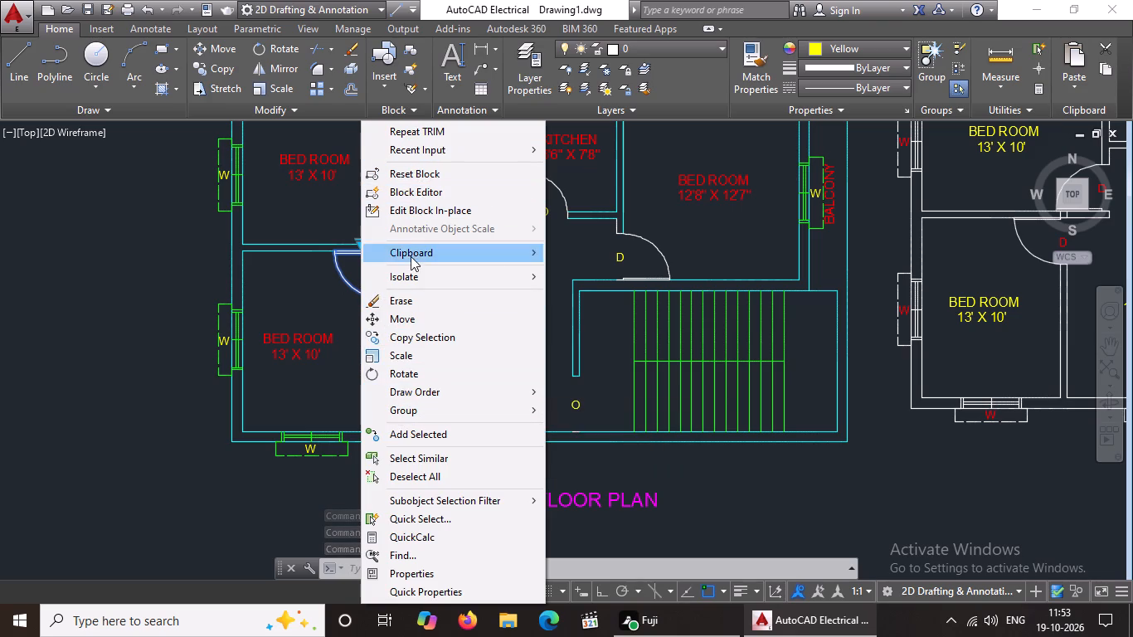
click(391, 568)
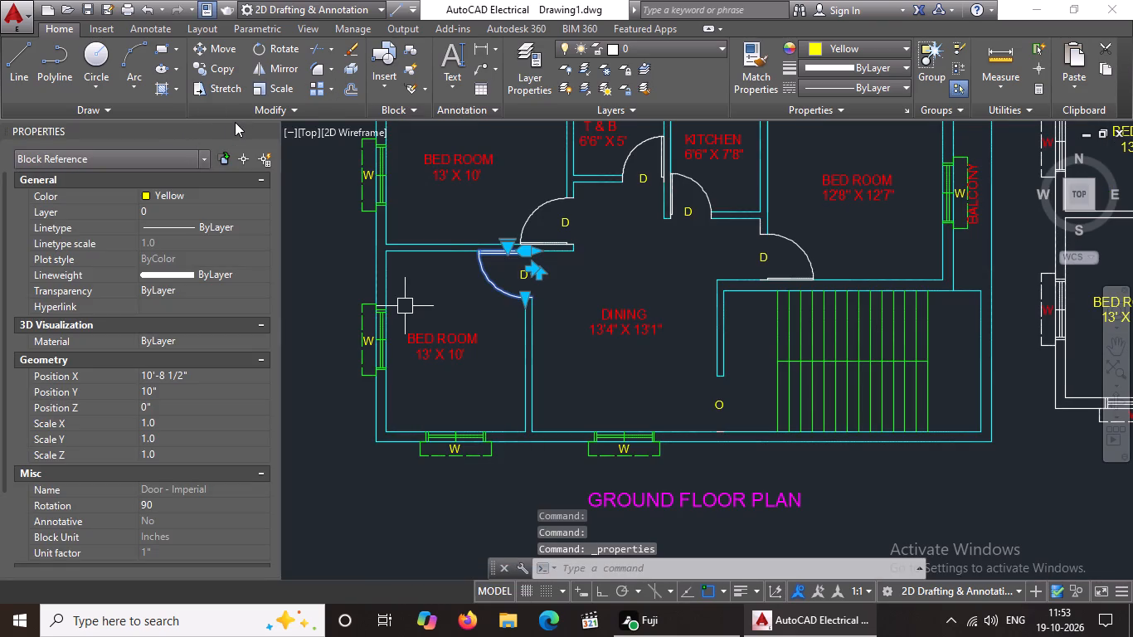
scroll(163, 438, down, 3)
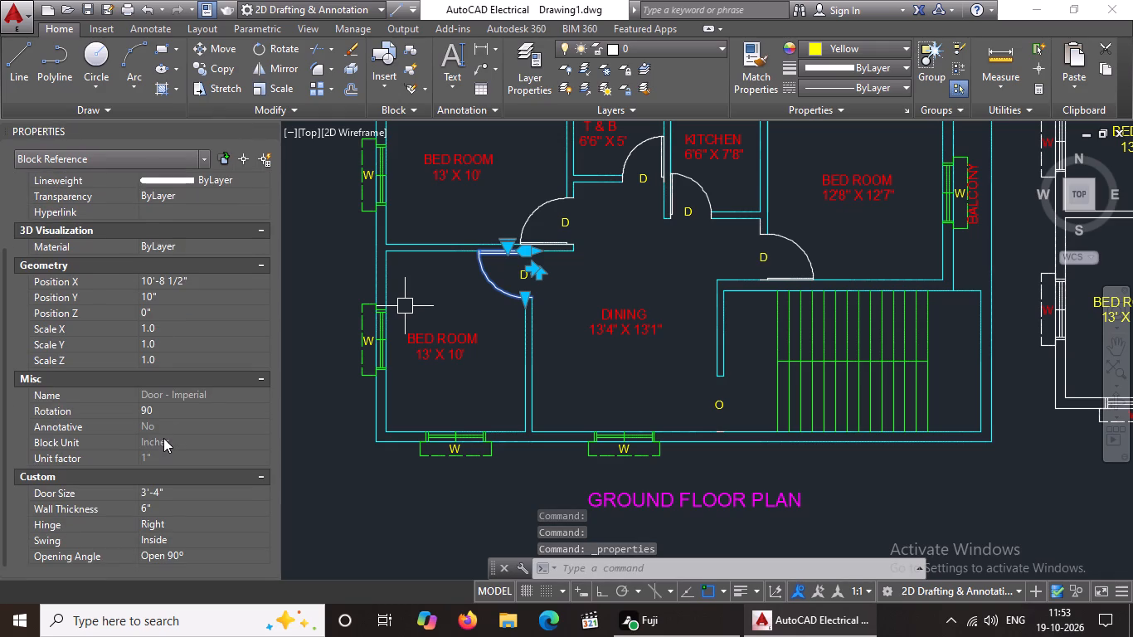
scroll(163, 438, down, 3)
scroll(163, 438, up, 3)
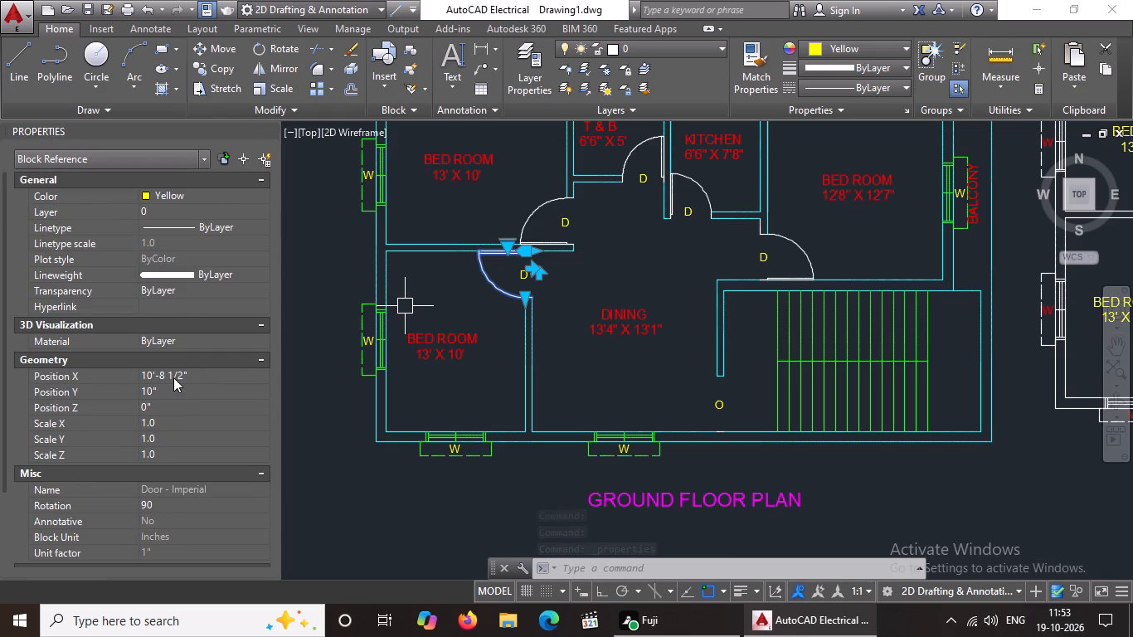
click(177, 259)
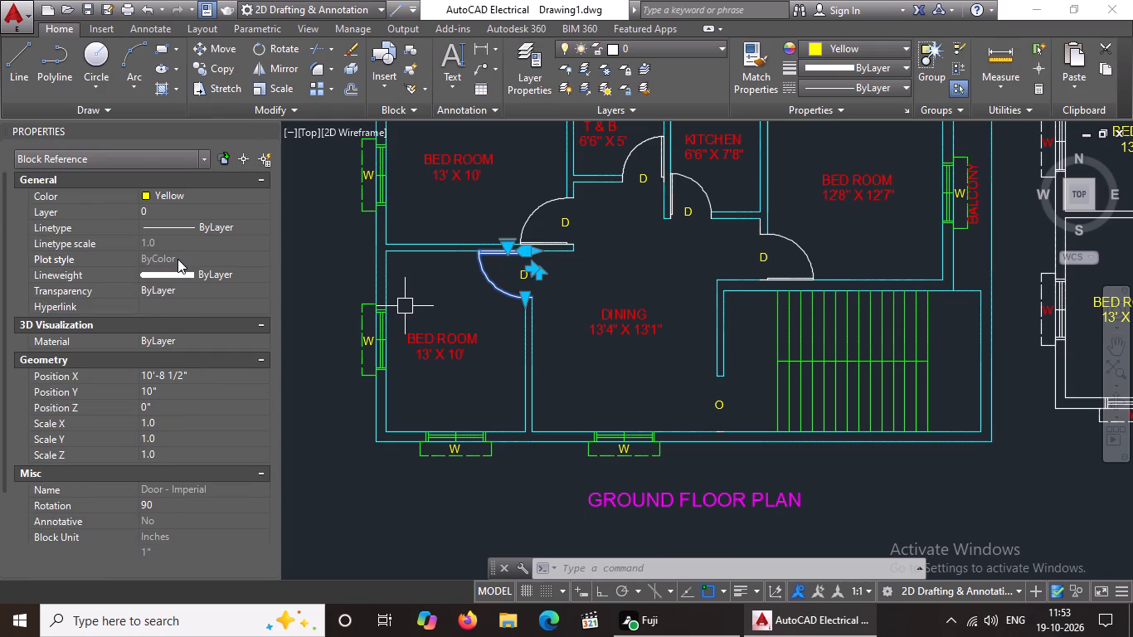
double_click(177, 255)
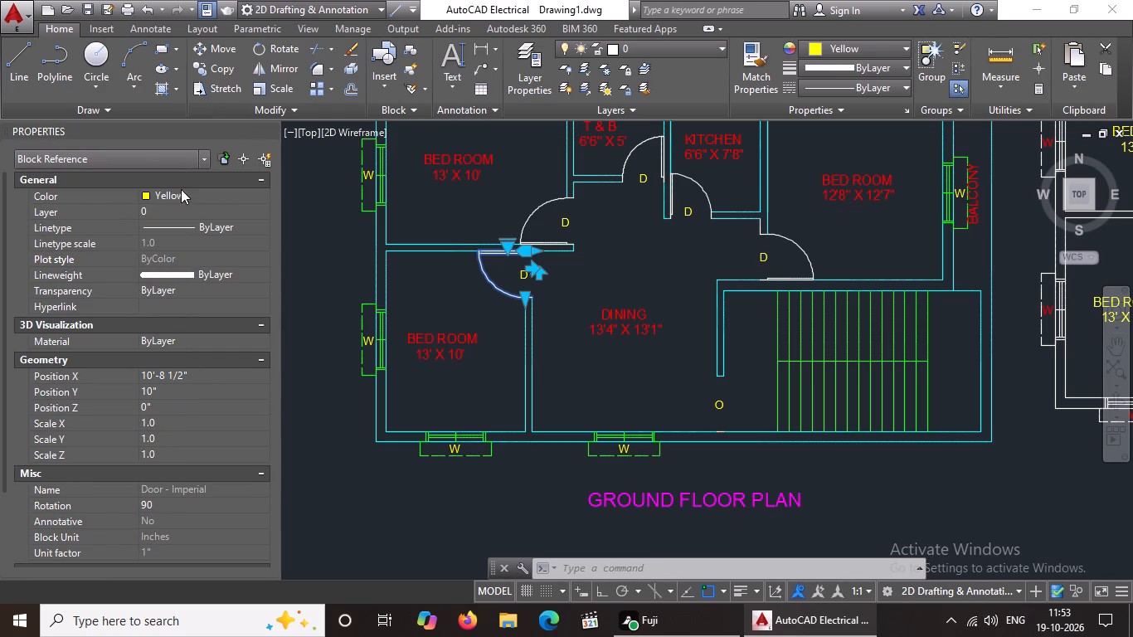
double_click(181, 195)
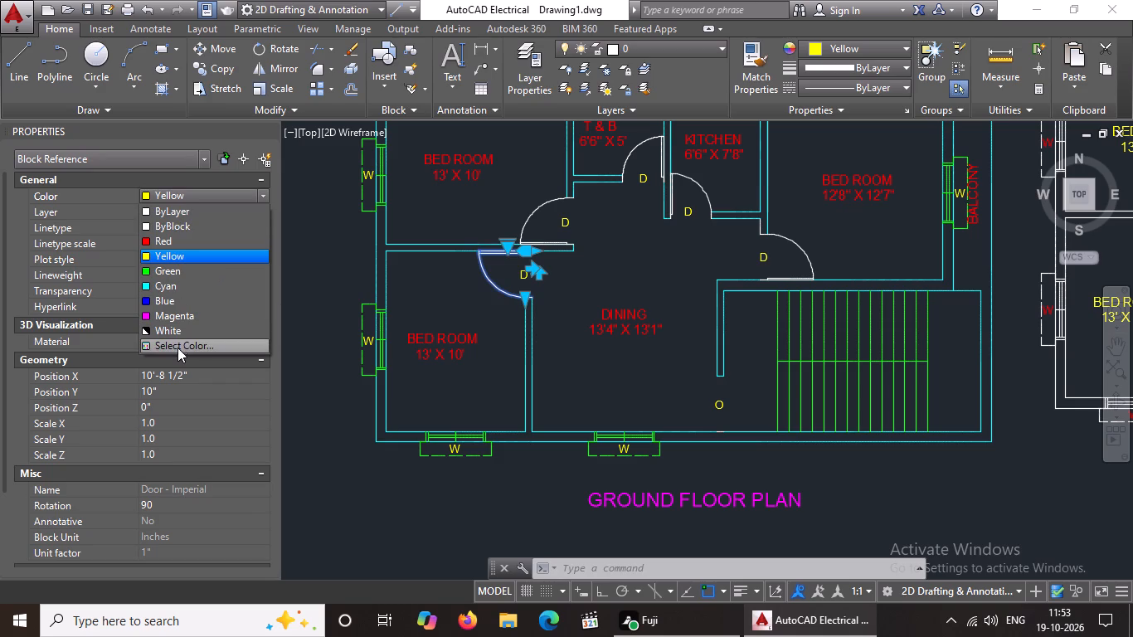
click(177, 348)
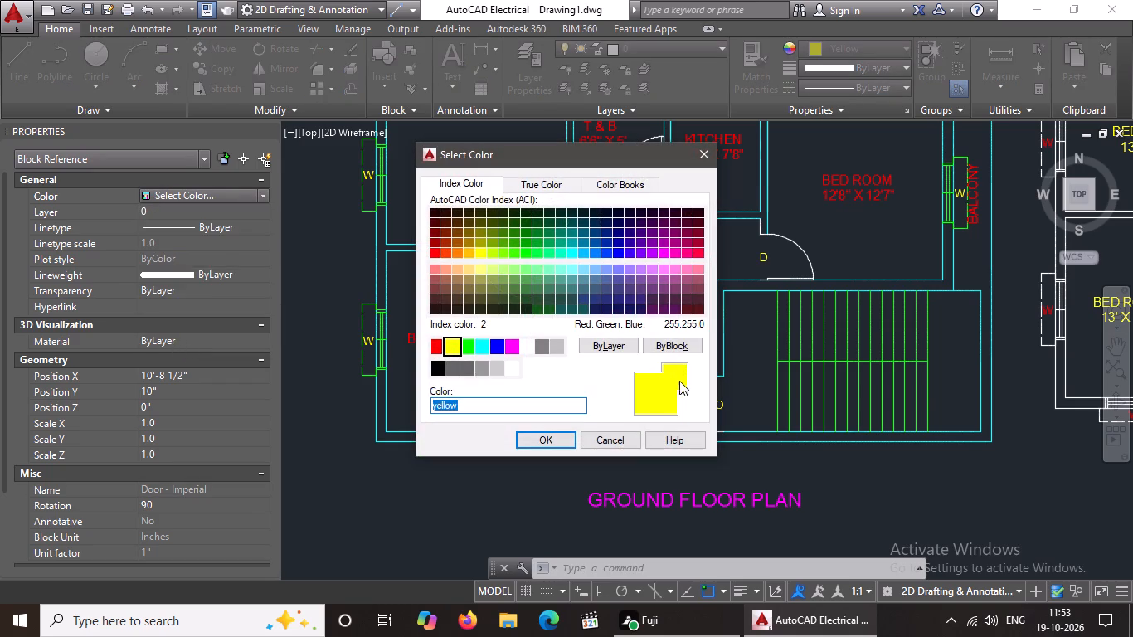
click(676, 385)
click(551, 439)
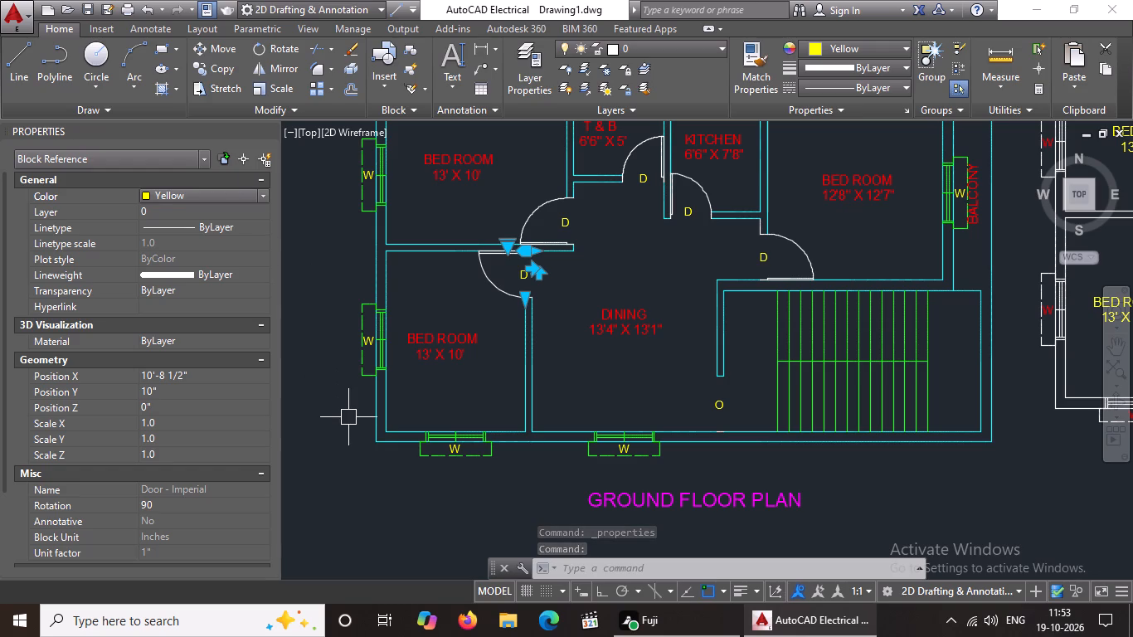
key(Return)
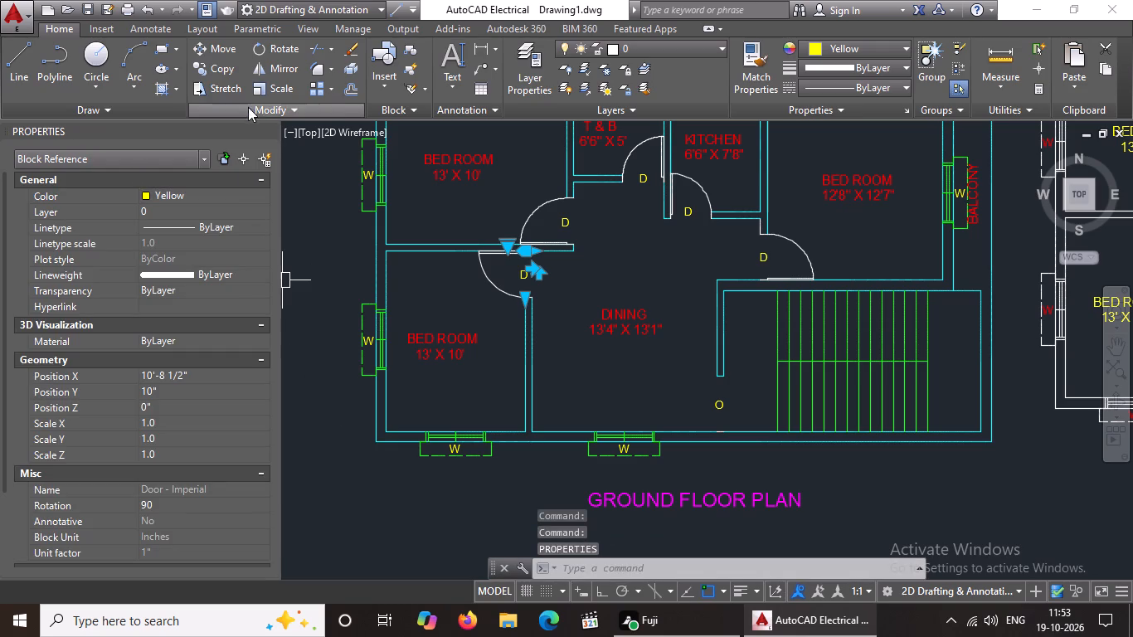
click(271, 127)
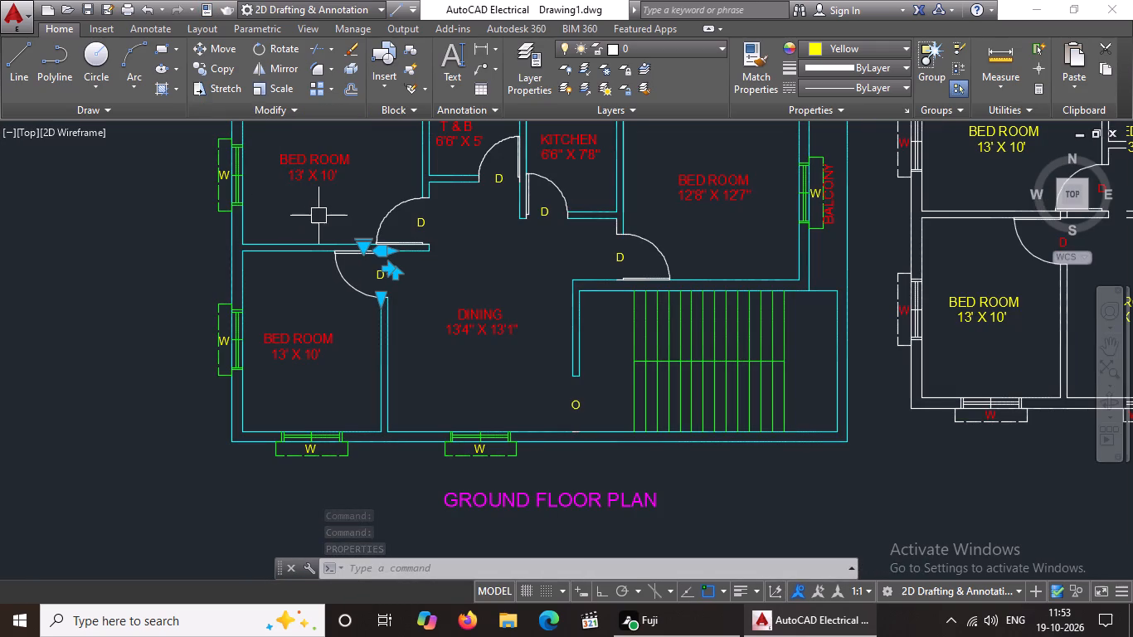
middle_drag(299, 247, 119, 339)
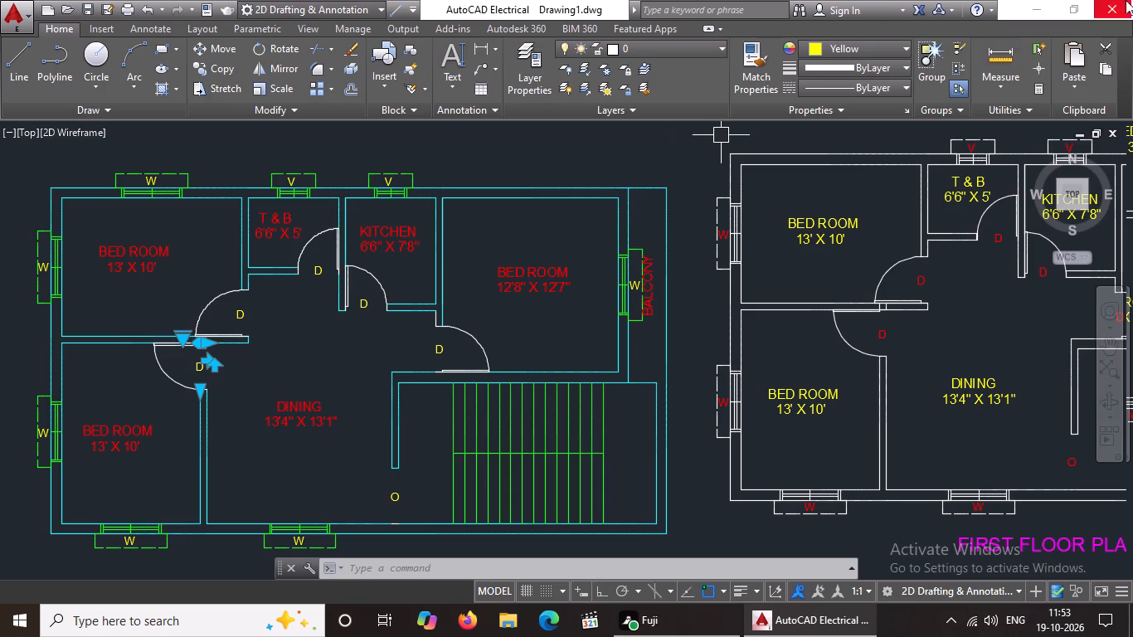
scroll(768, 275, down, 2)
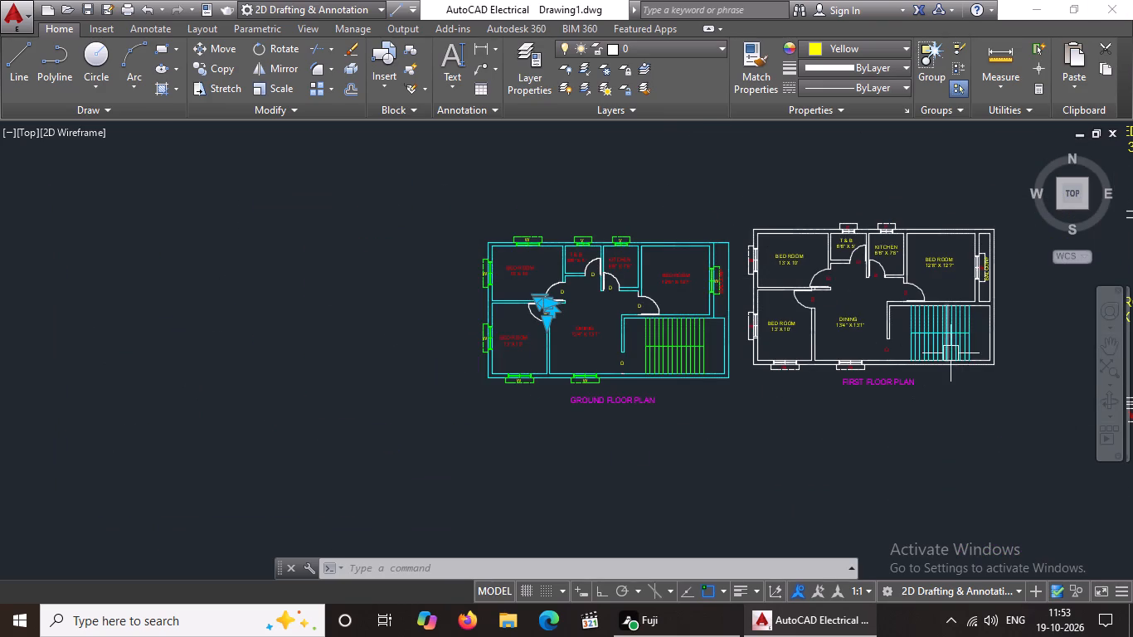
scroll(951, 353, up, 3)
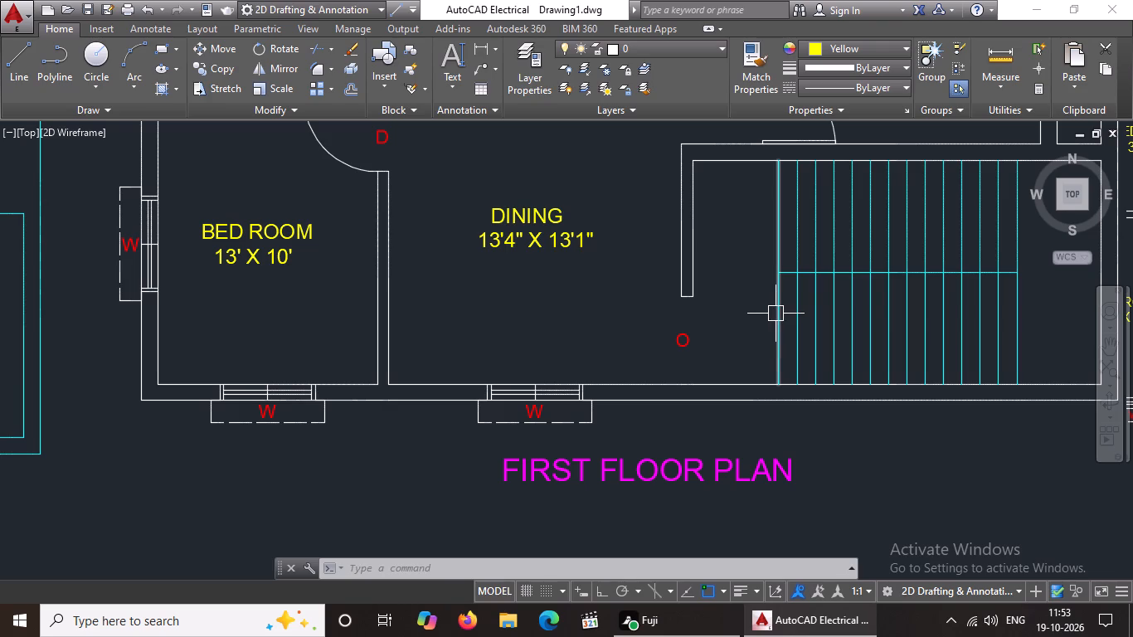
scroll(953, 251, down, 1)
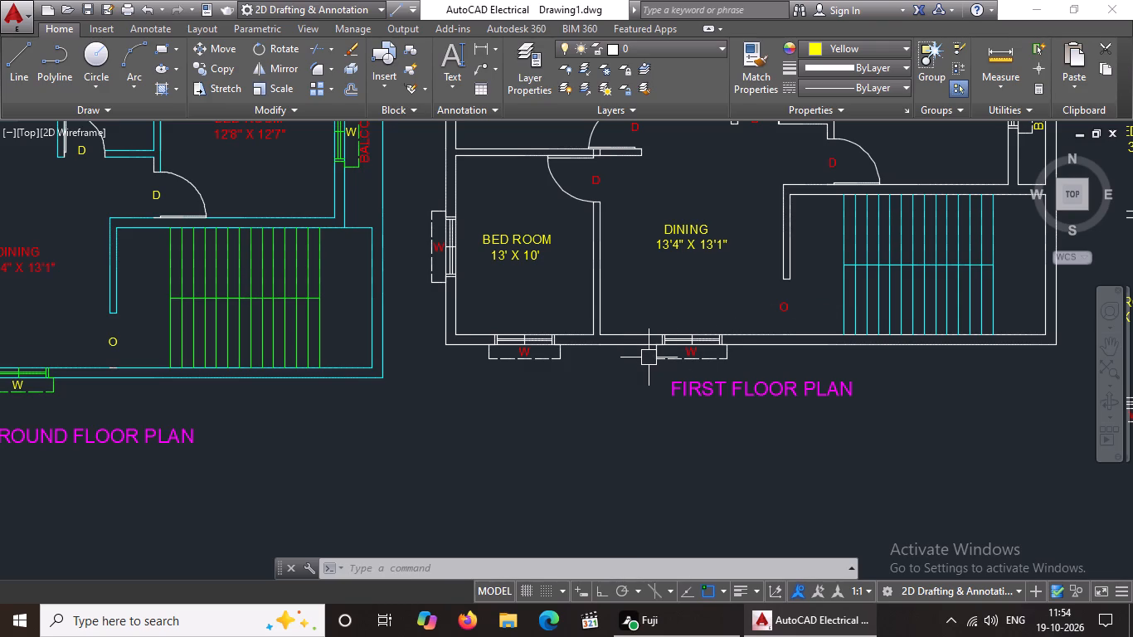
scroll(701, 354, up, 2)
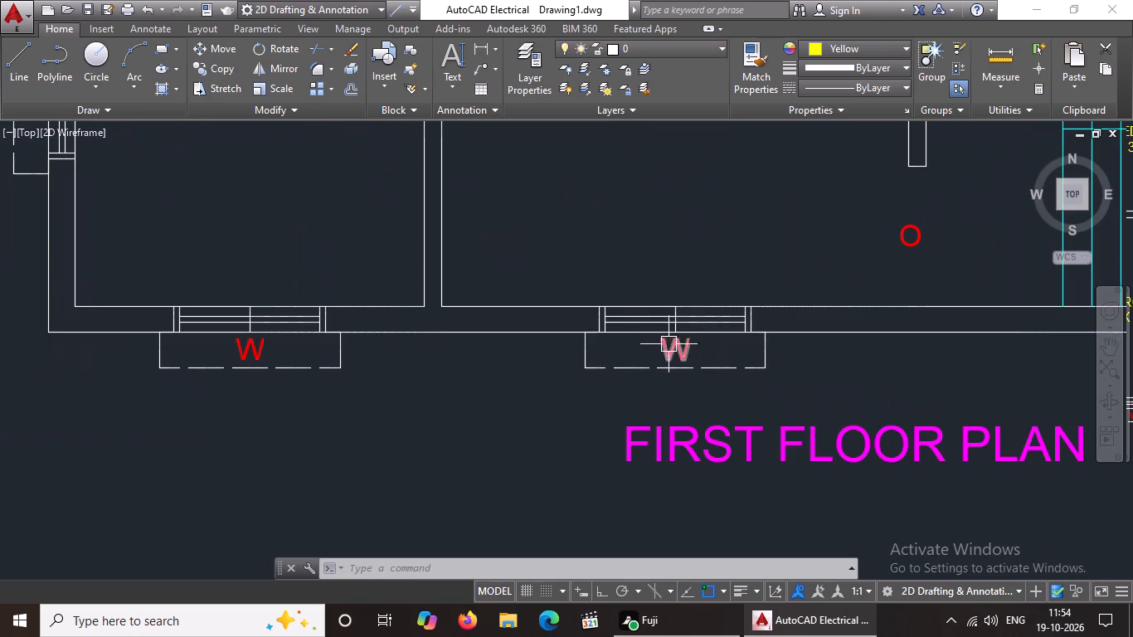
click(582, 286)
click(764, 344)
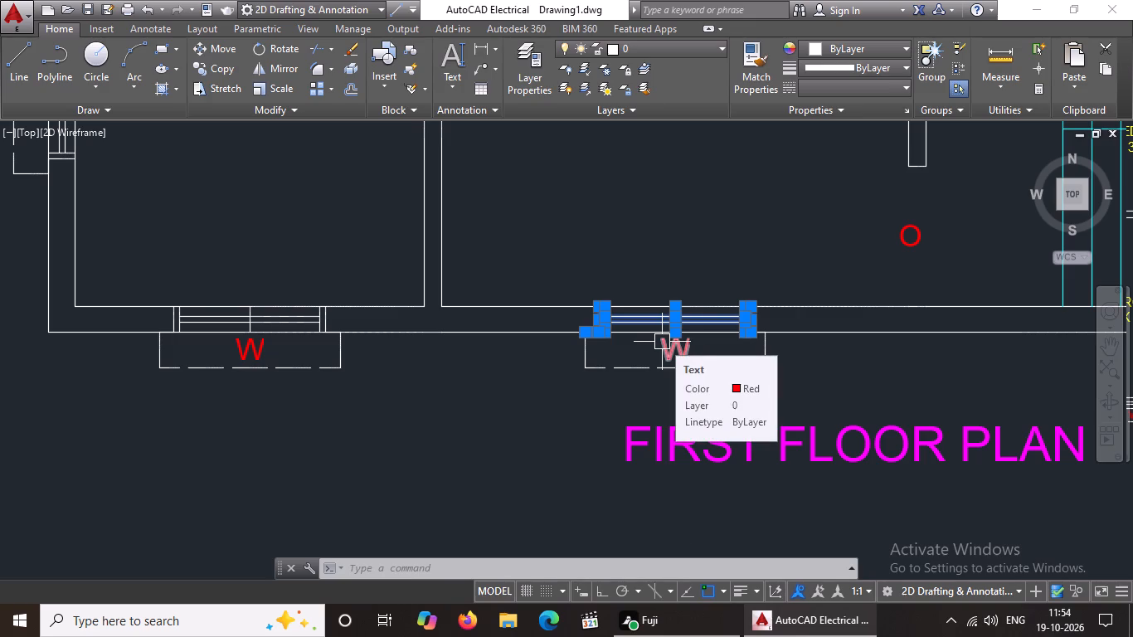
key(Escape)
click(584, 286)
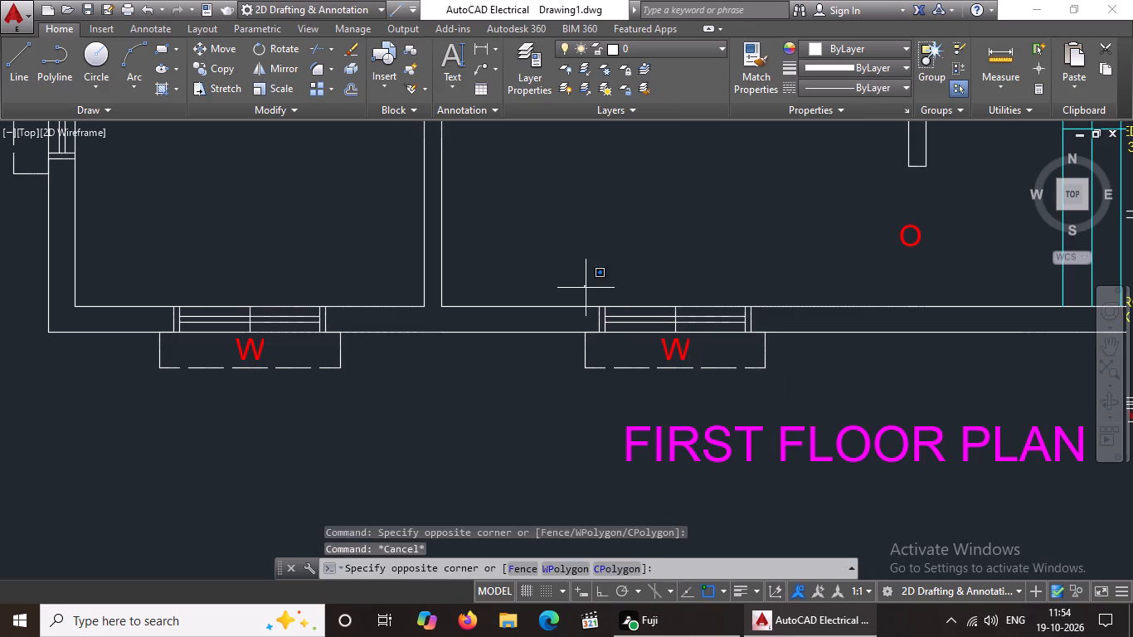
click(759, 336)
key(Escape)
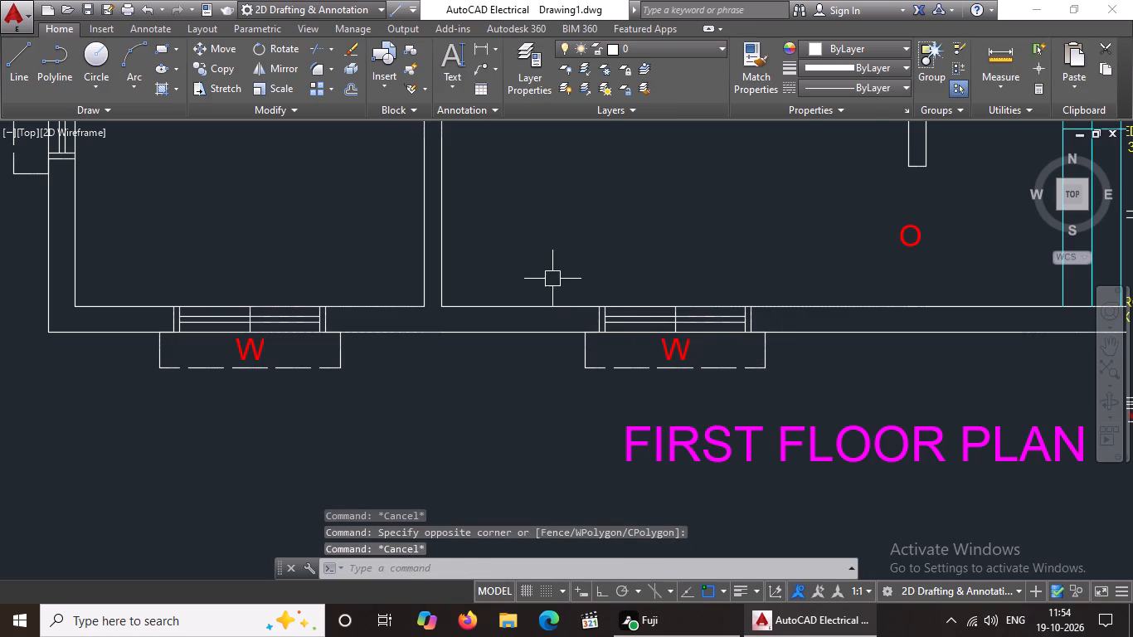
Change the frame and pane lines of the window in the first floor dining area's bottom wall to cyan.
drag(551, 278, 566, 295)
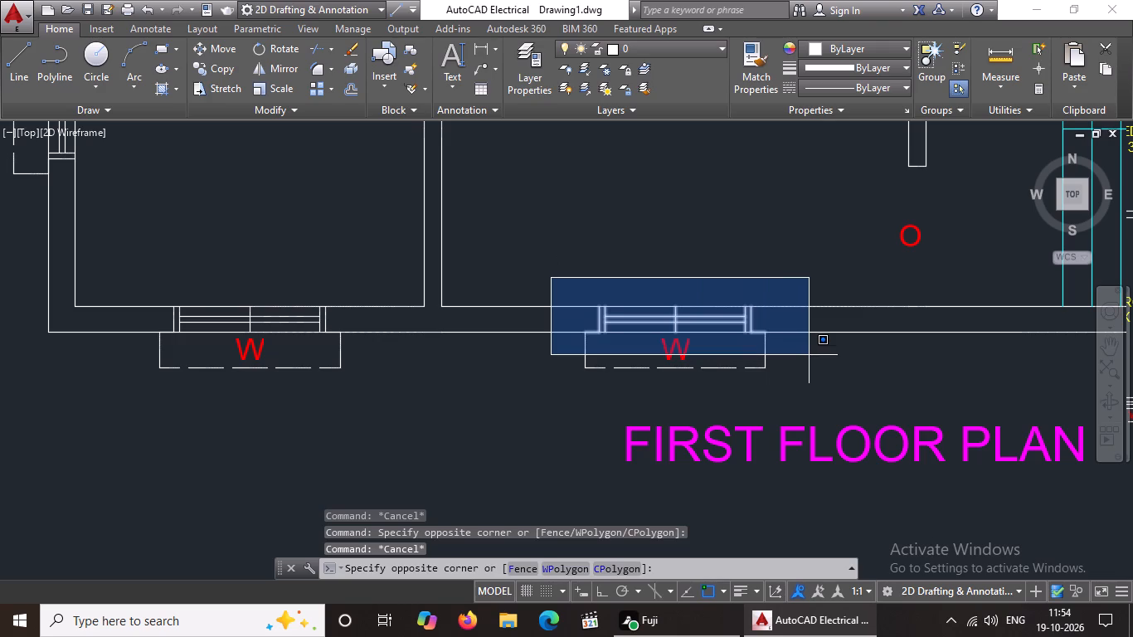
click(809, 355)
click(835, 52)
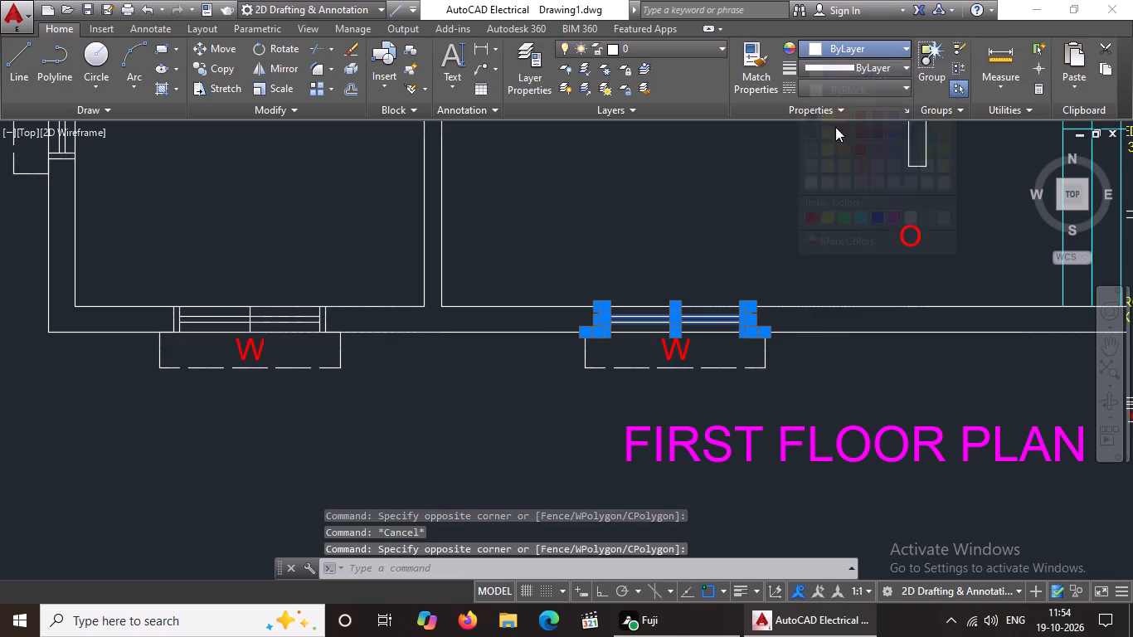
click(861, 221)
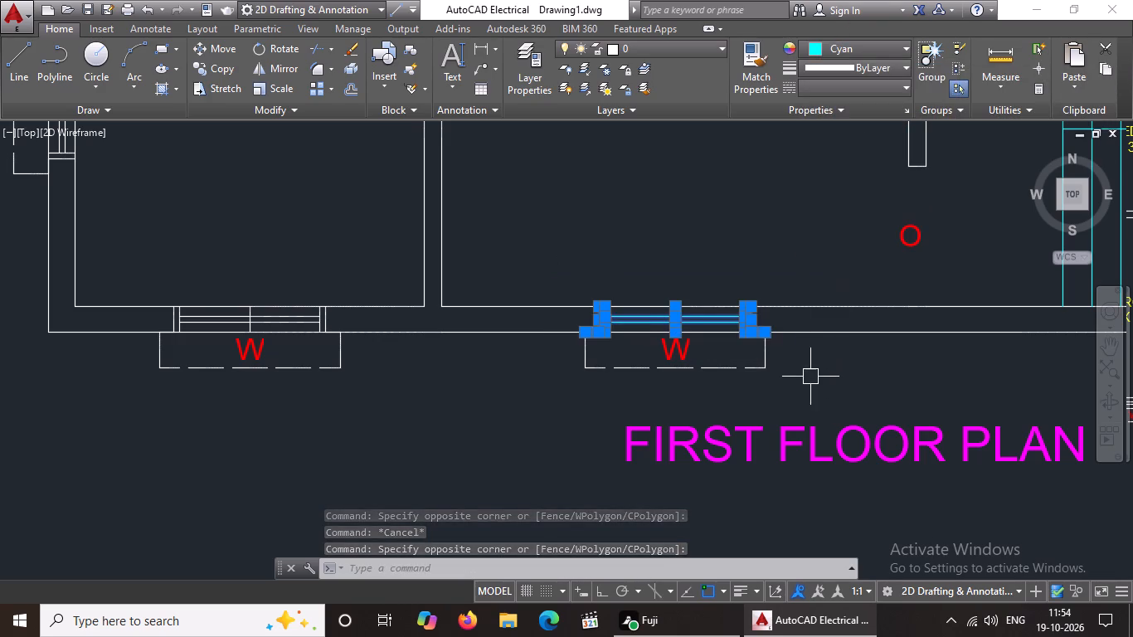
key(Escape)
Change the dashed outline of the first floor dining window, together with its W label, to cyan.
click(564, 316)
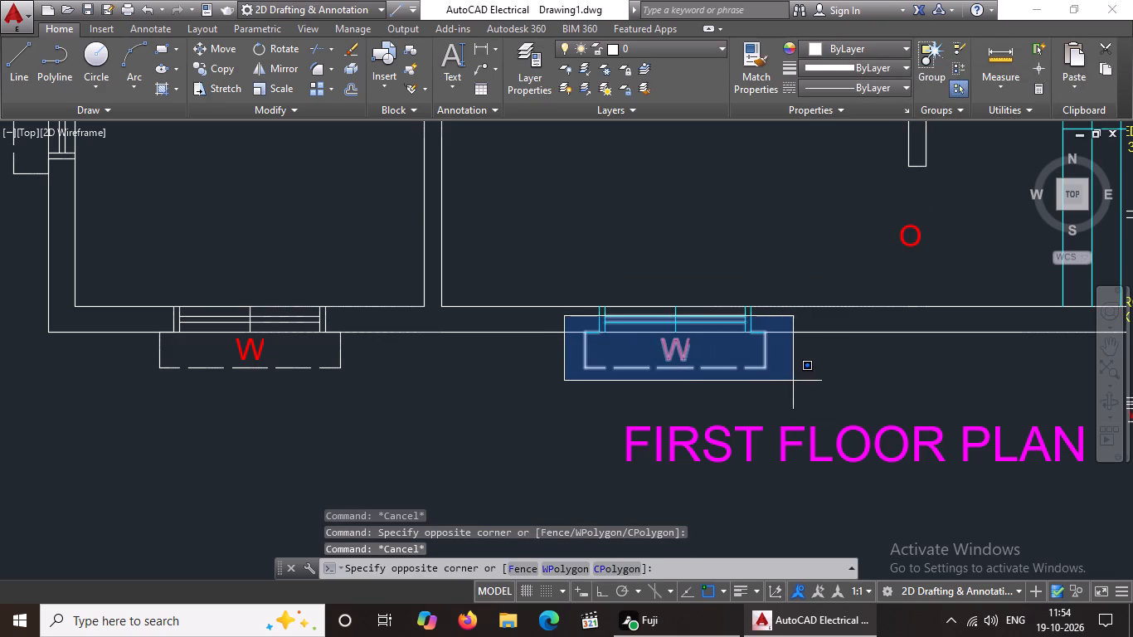
click(800, 381)
click(844, 51)
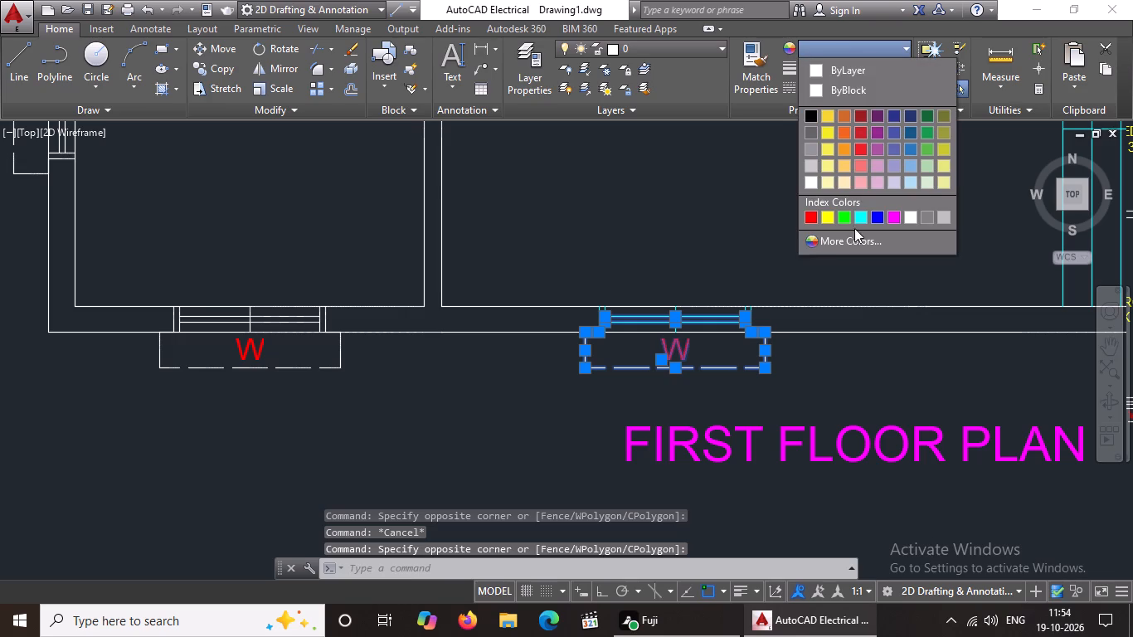
drag(861, 212, 852, 241)
key(Escape)
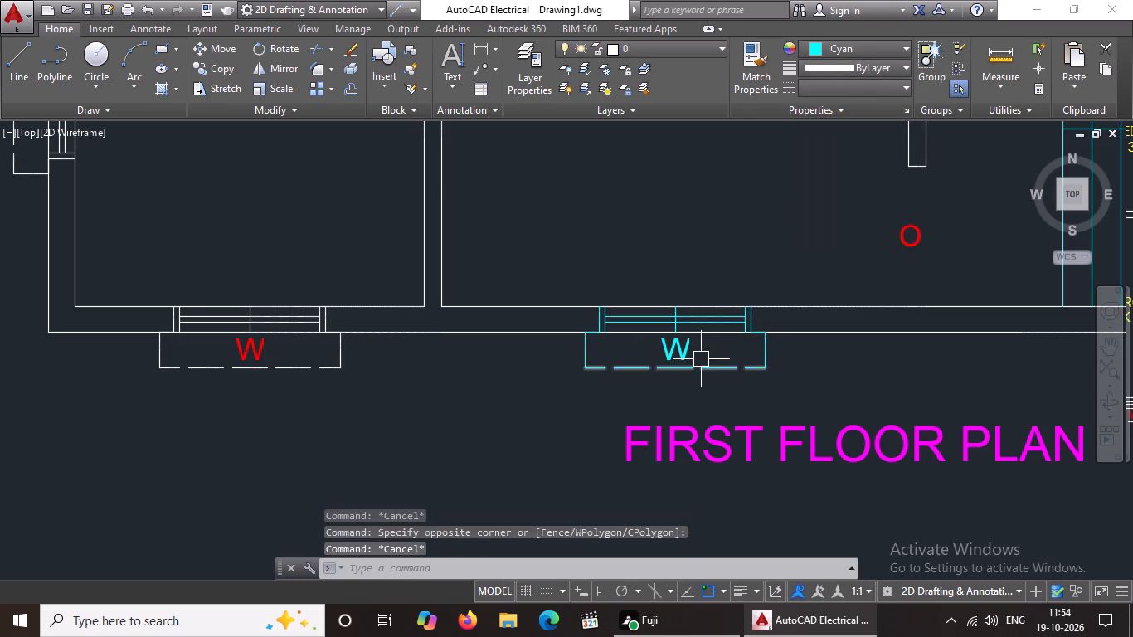
Set the W label of the first floor dining window to red.
scroll(700, 357, up, 1)
click(673, 348)
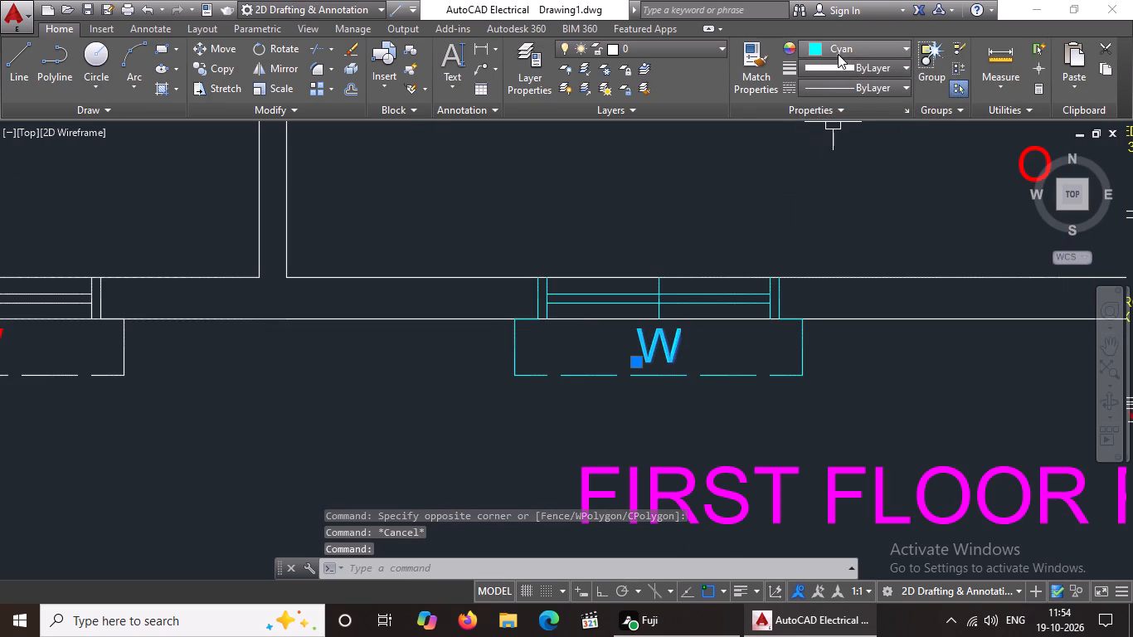
click(838, 54)
click(806, 213)
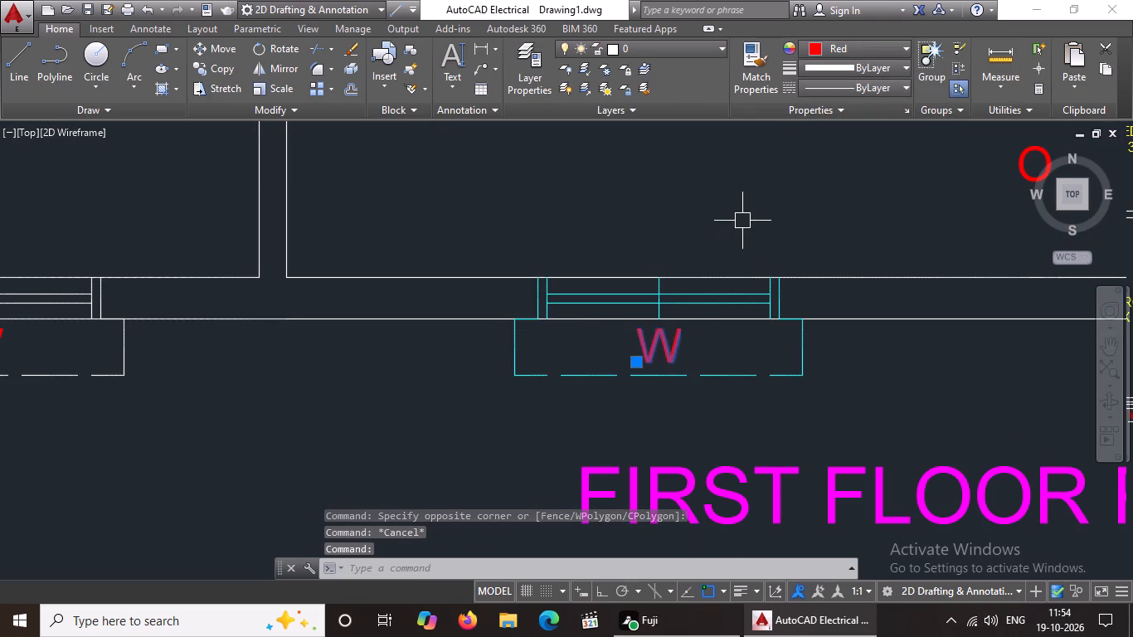
scroll(742, 221, down, 2)
key(Escape)
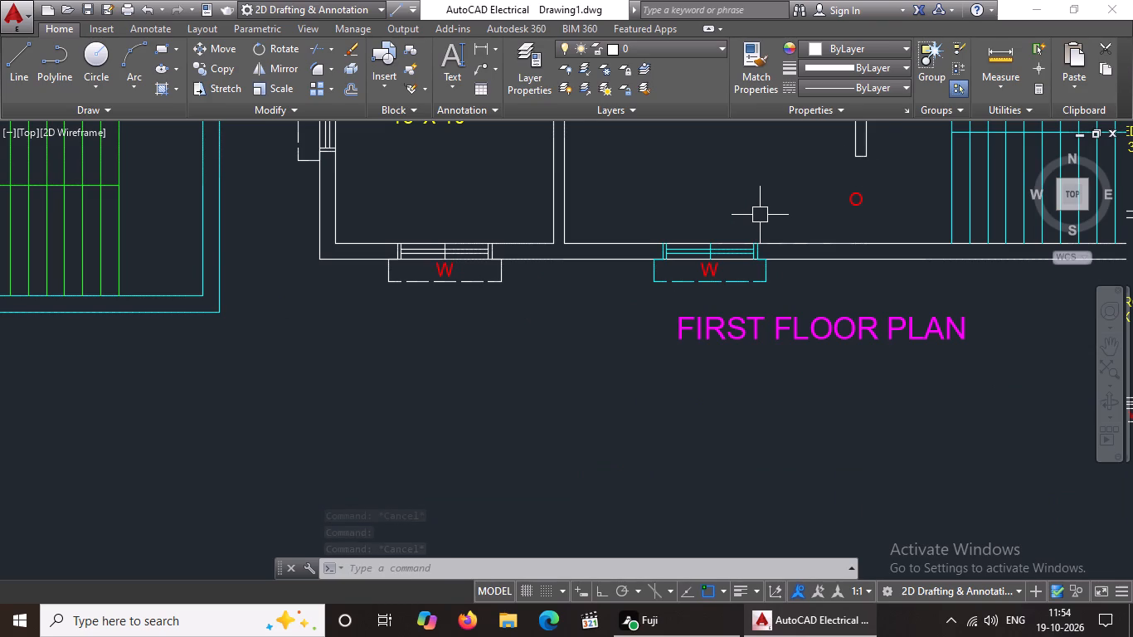
Change the frame and pane lines of the bottom-wall window in the first floor's lower 13' X 10' bedroom to cyan.
scroll(708, 364, down, 2)
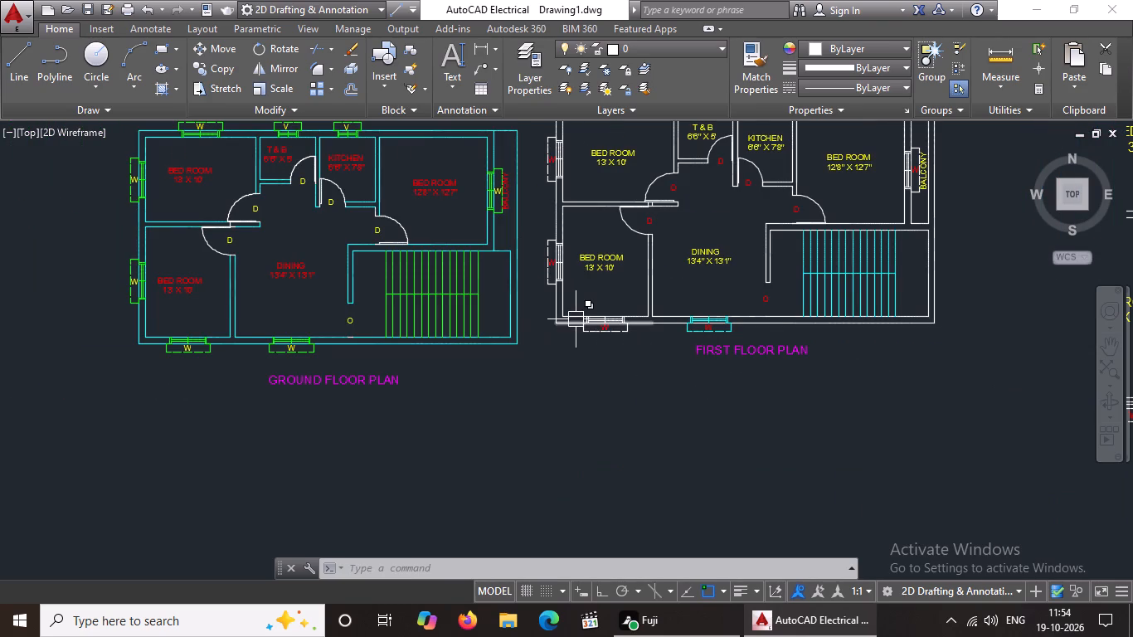
scroll(576, 319, up, 4)
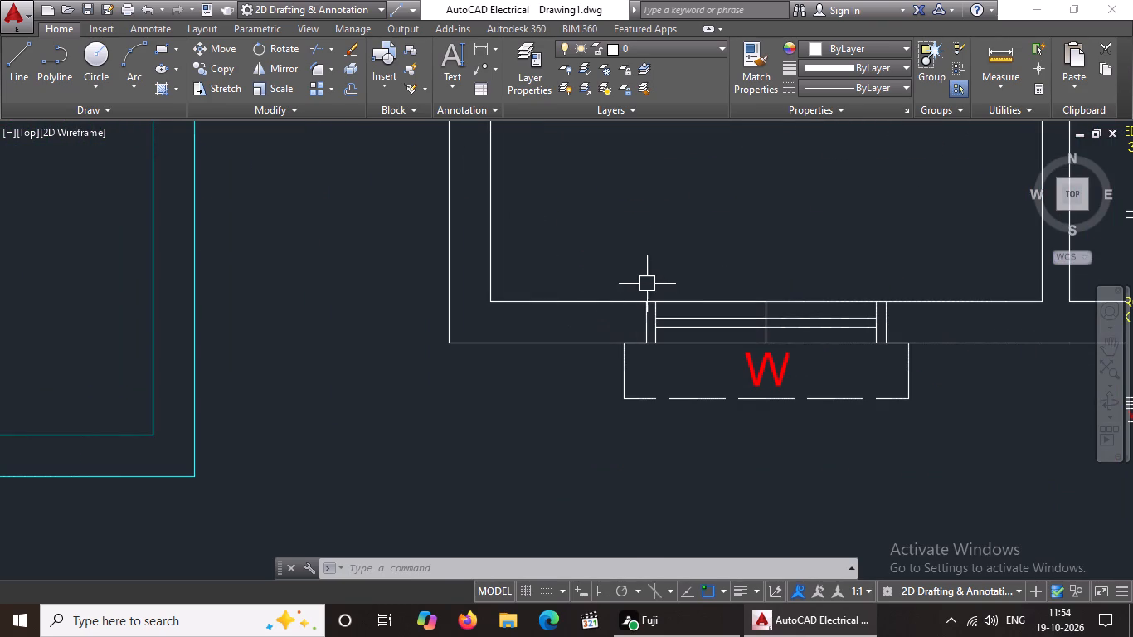
click(640, 279)
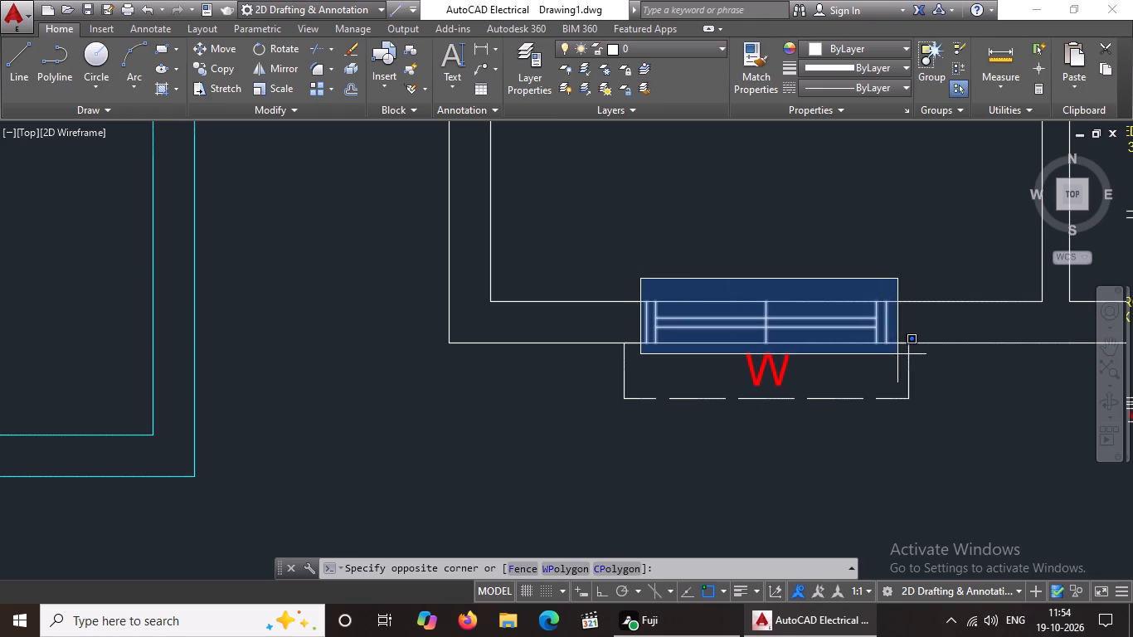
click(898, 353)
click(863, 37)
click(858, 47)
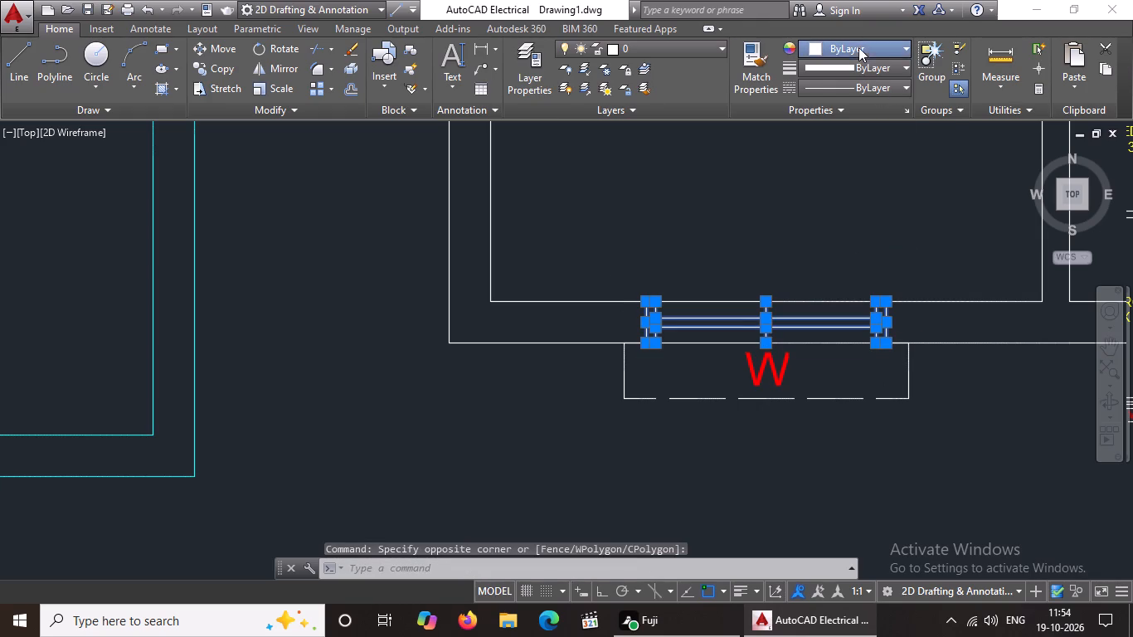
click(859, 218)
scroll(848, 245, down, 4)
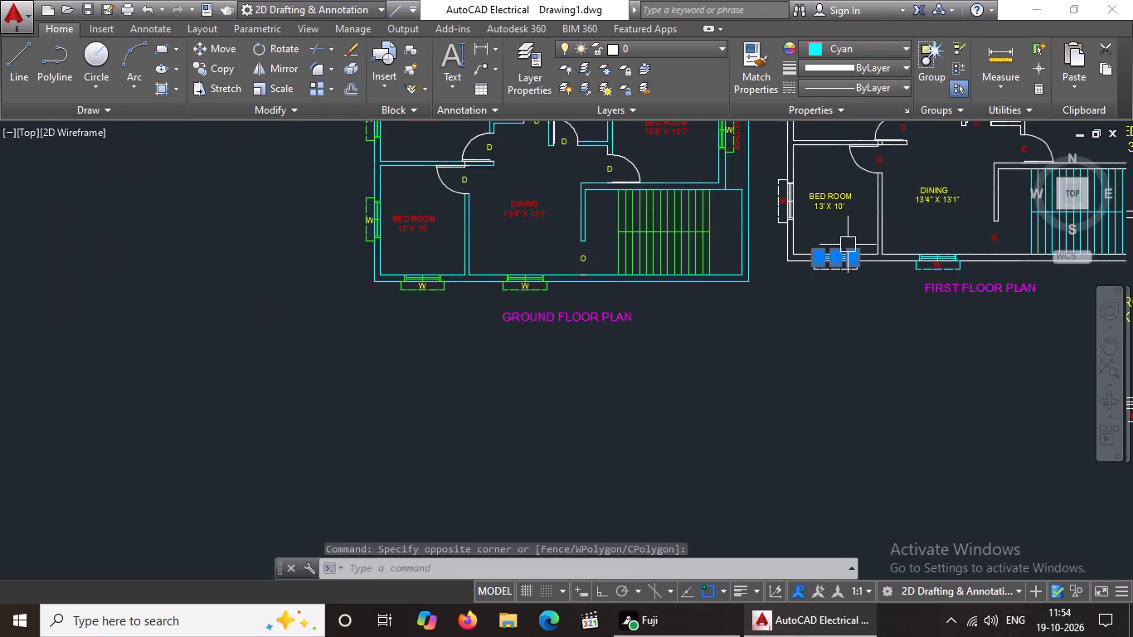
scroll(880, 245, up, 3)
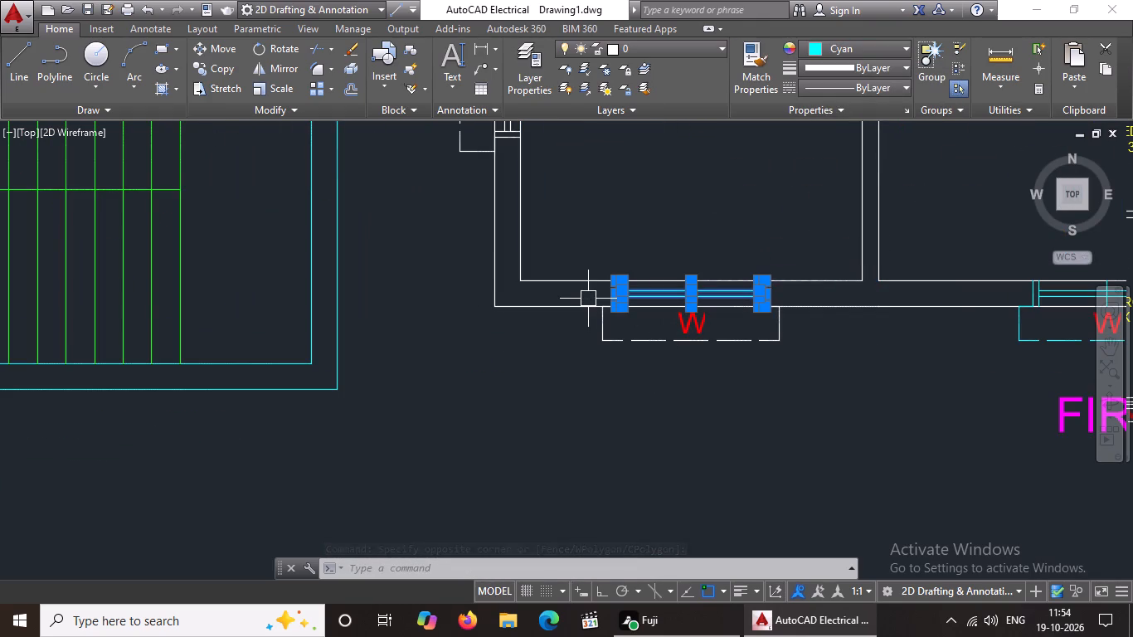
key(Escape)
Change the dashed outline and W label of the lower first floor bedroom's bottom-wall window to cyan.
click(587, 293)
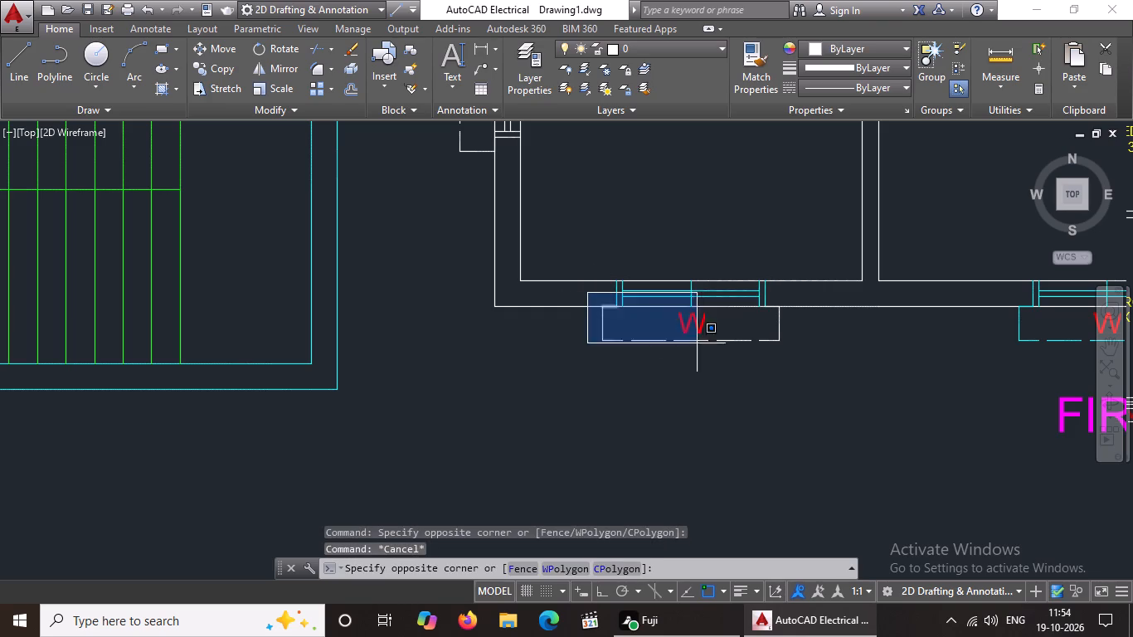
click(812, 357)
click(858, 44)
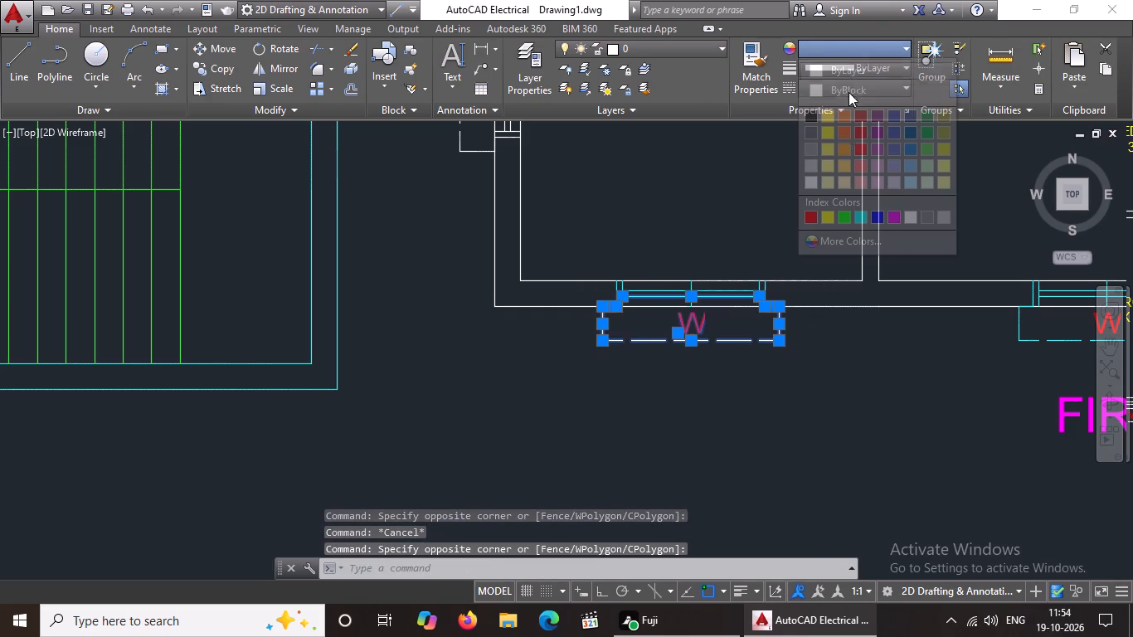
click(857, 219)
key(Escape)
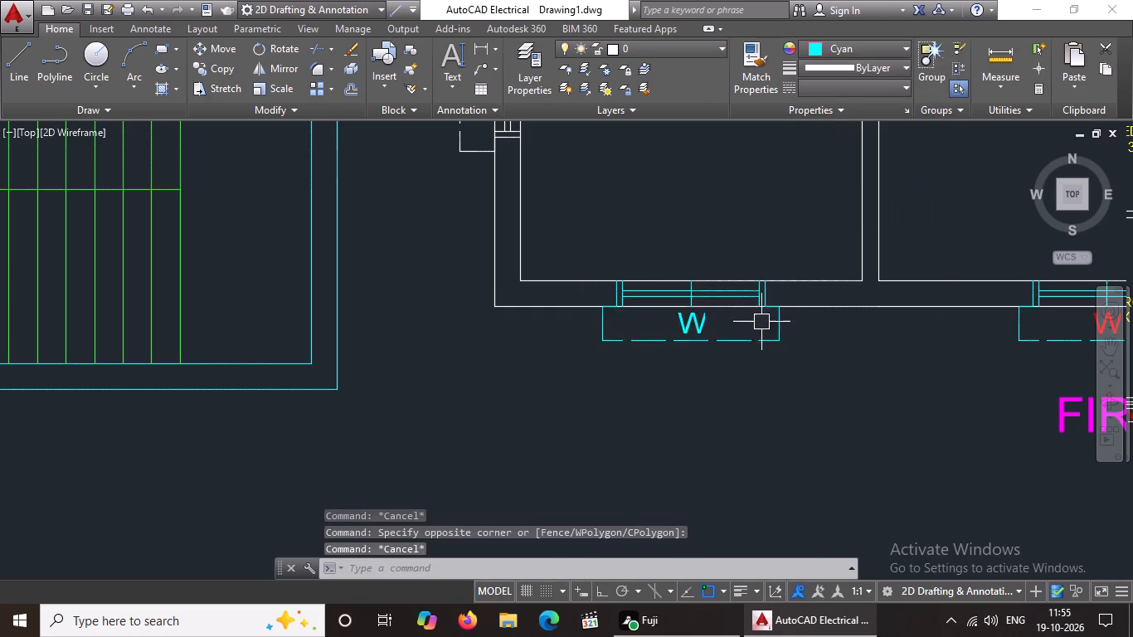
Set the W label of the lower first floor bedroom's bottom-wall window to red.
scroll(736, 326, up, 3)
click(591, 323)
drag(853, 44, 853, 51)
click(814, 215)
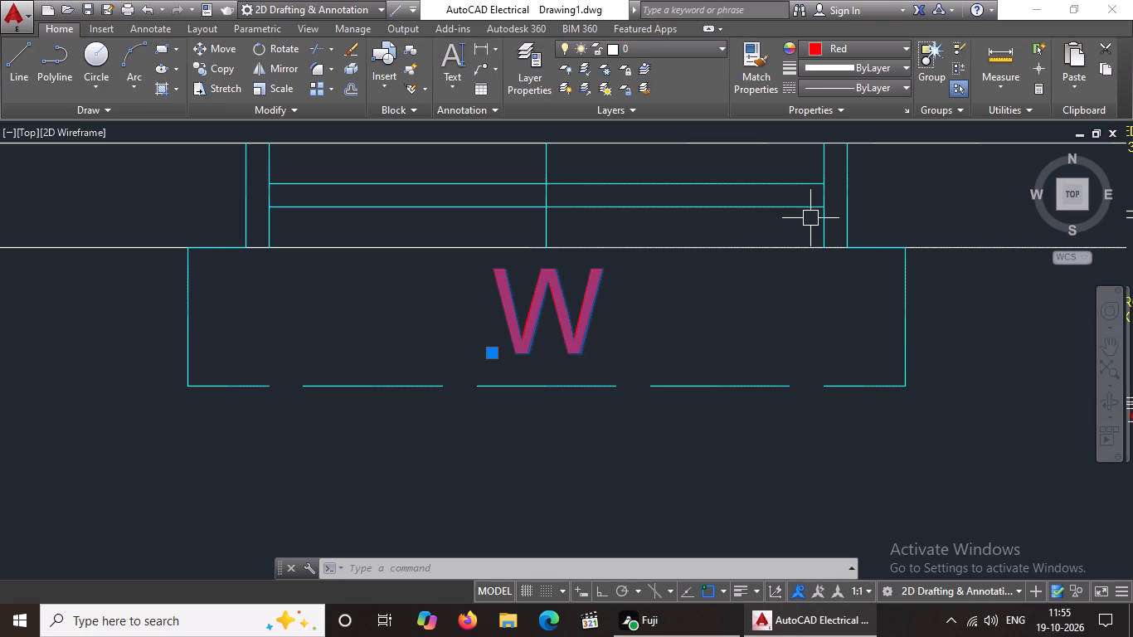
scroll(796, 266, down, 2)
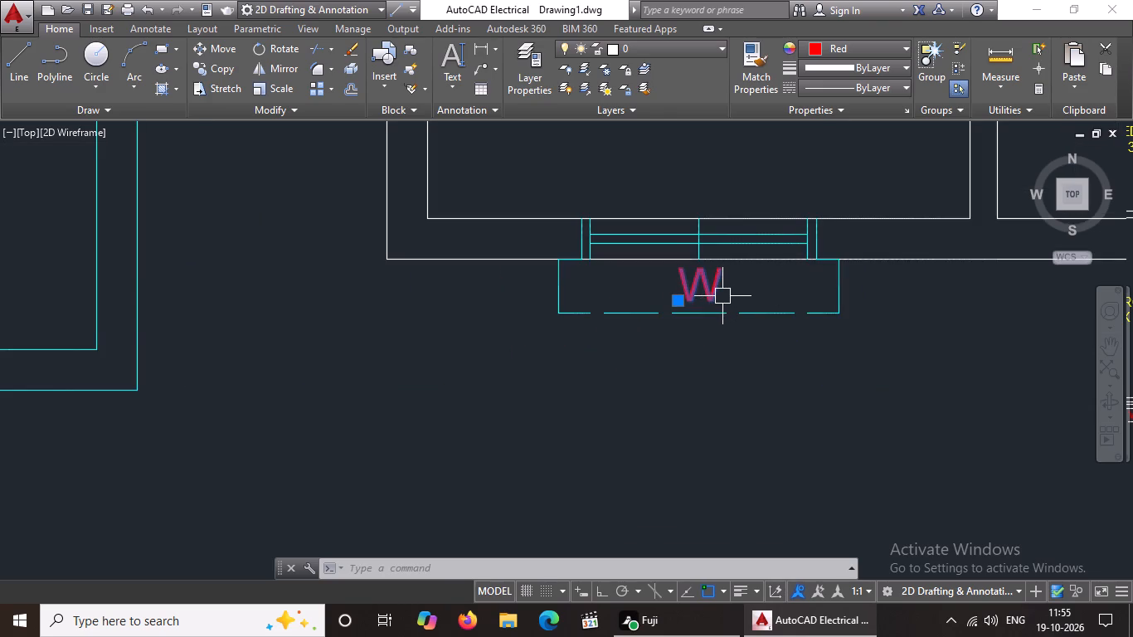
key(Escape)
Change the frame and pane lines of the window in the lower first floor bedroom's left outer wall to cyan.
scroll(721, 298, down, 2)
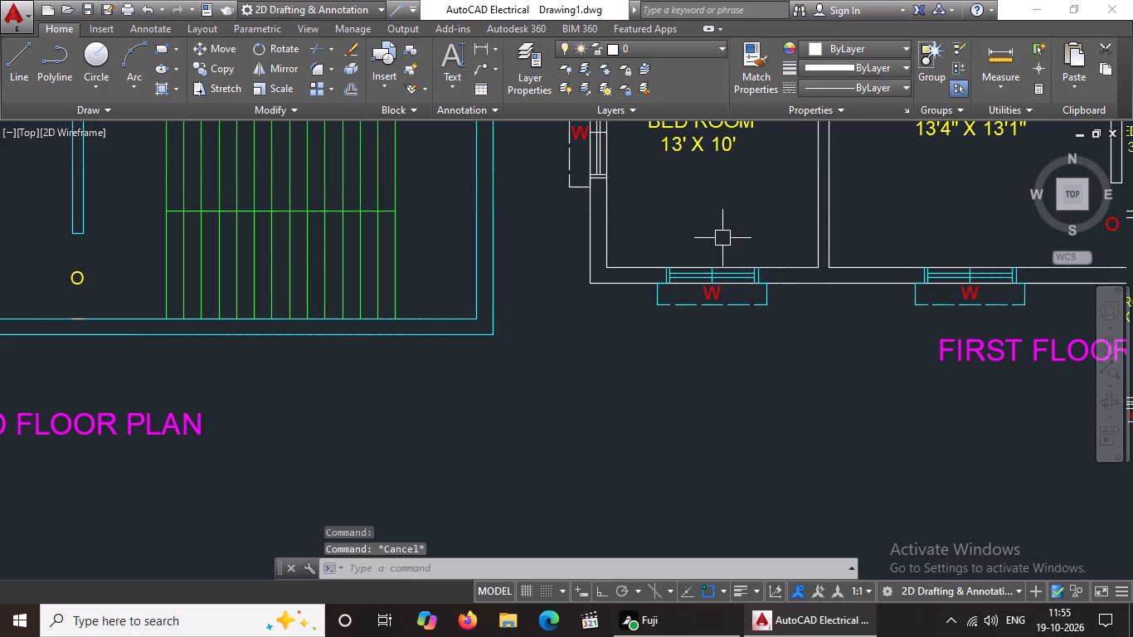
middle_drag(712, 236, 693, 321)
scroll(562, 190, up, 1)
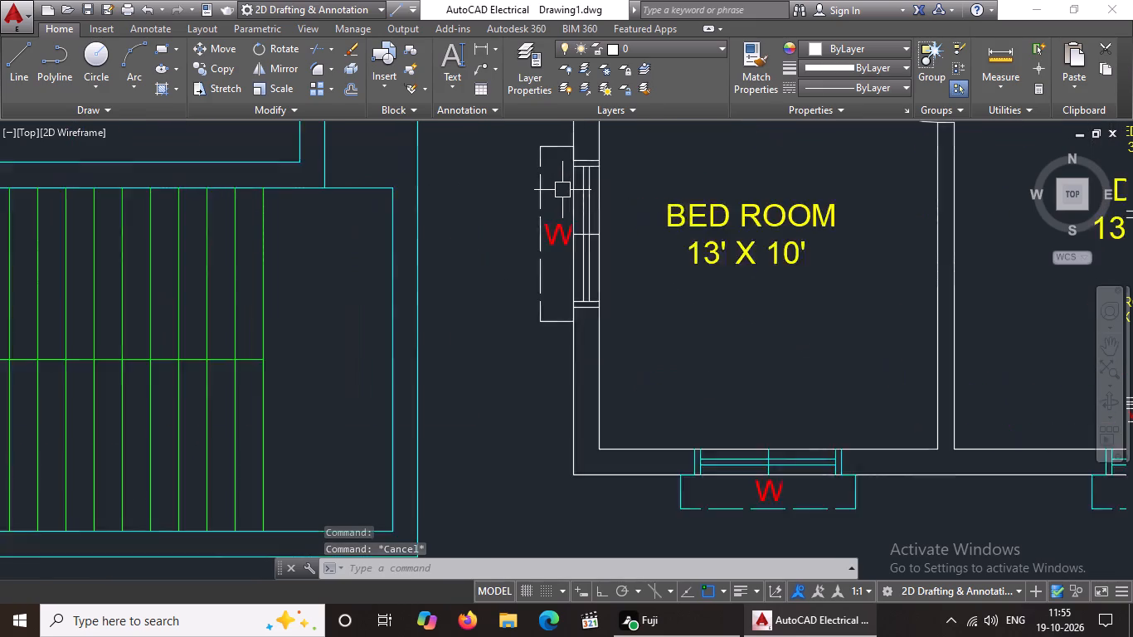
scroll(562, 190, up, 1)
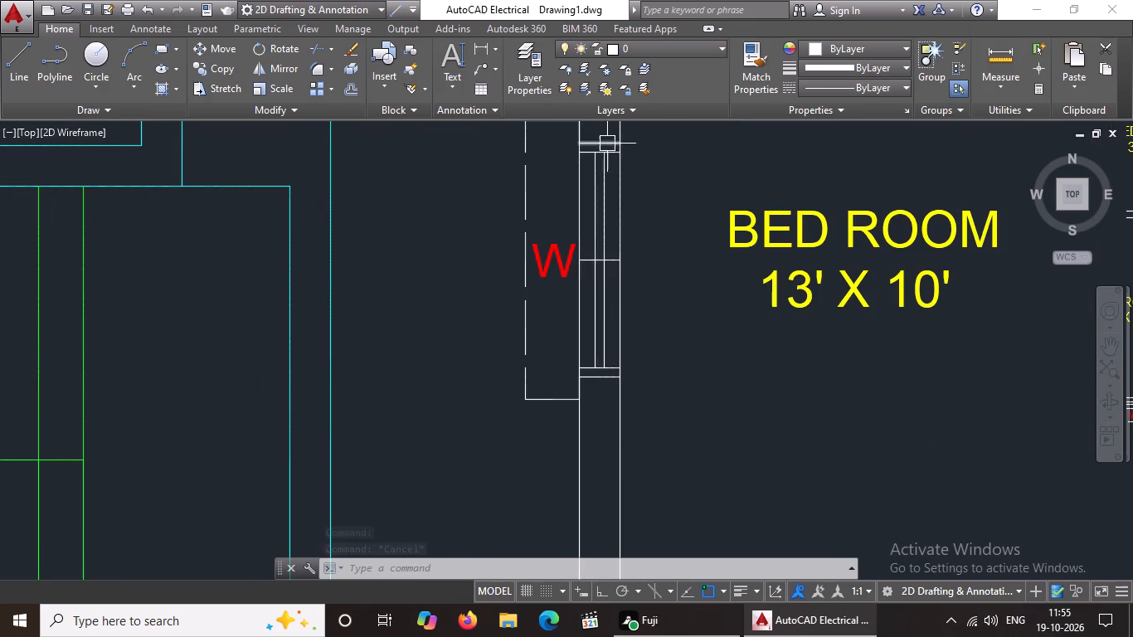
scroll(607, 145, down, 1)
middle_drag(619, 172, 600, 279)
scroll(581, 248, up, 1)
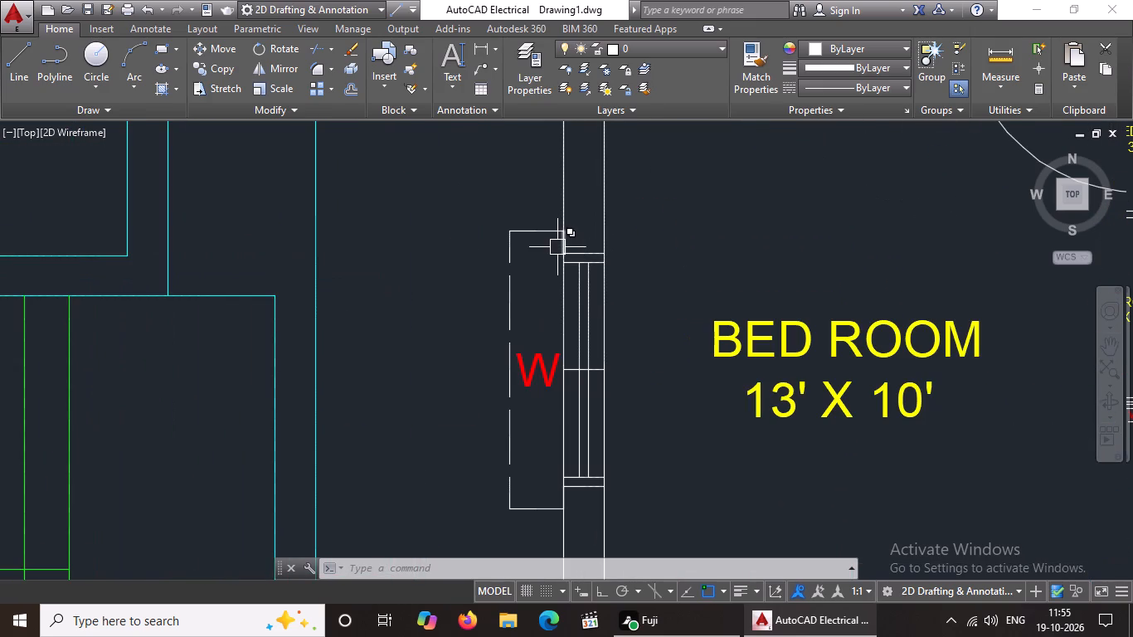
drag(544, 249, 552, 252)
click(630, 491)
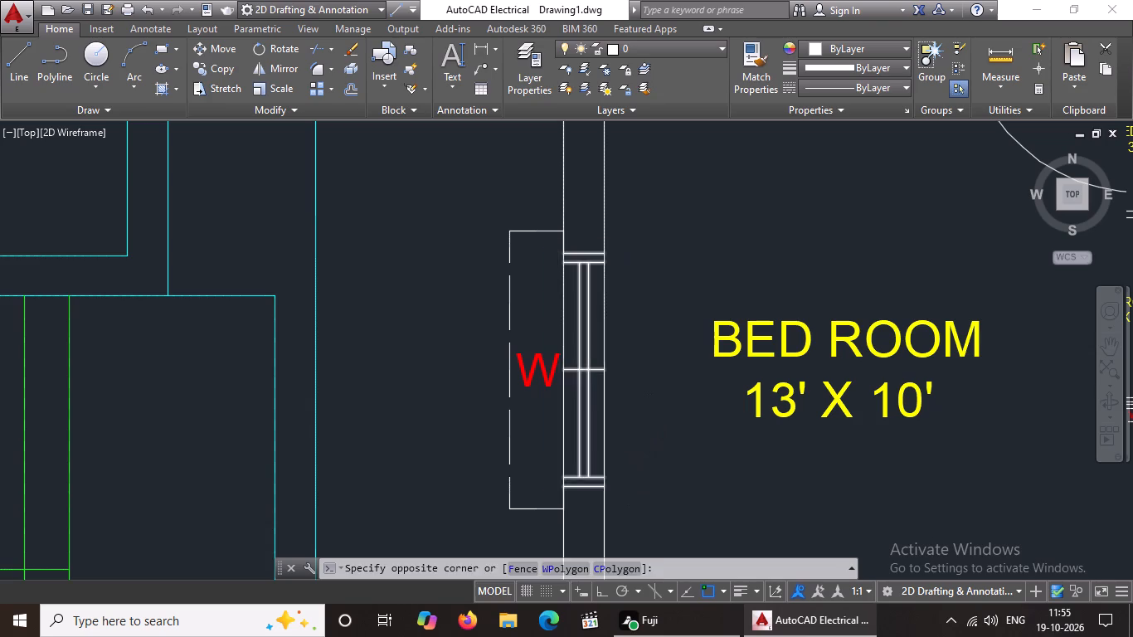
click(897, 47)
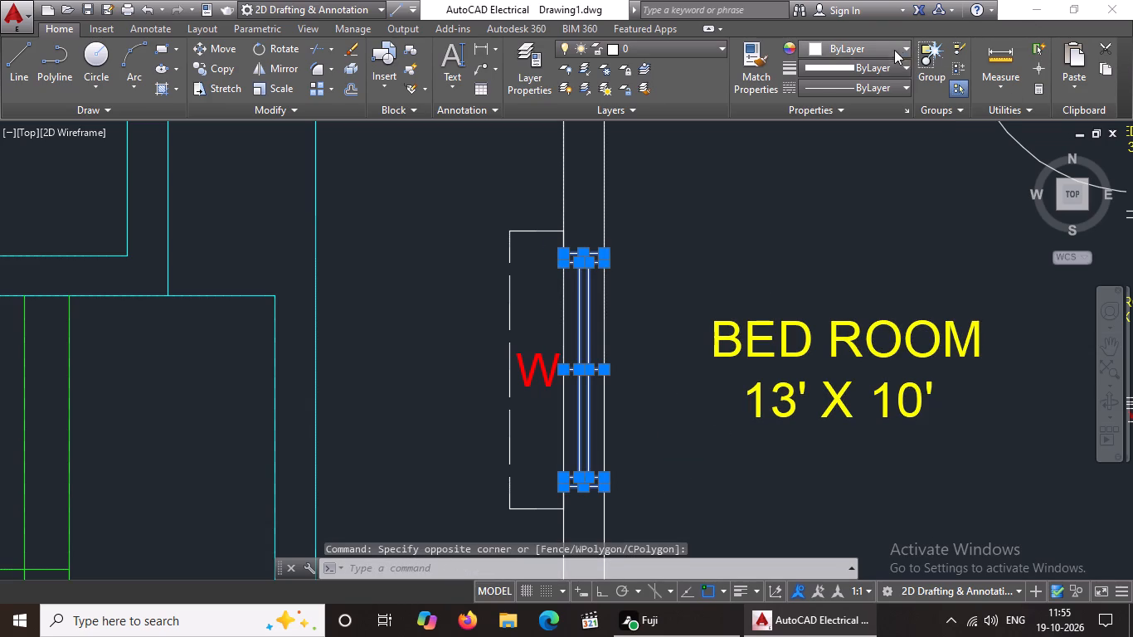
click(854, 216)
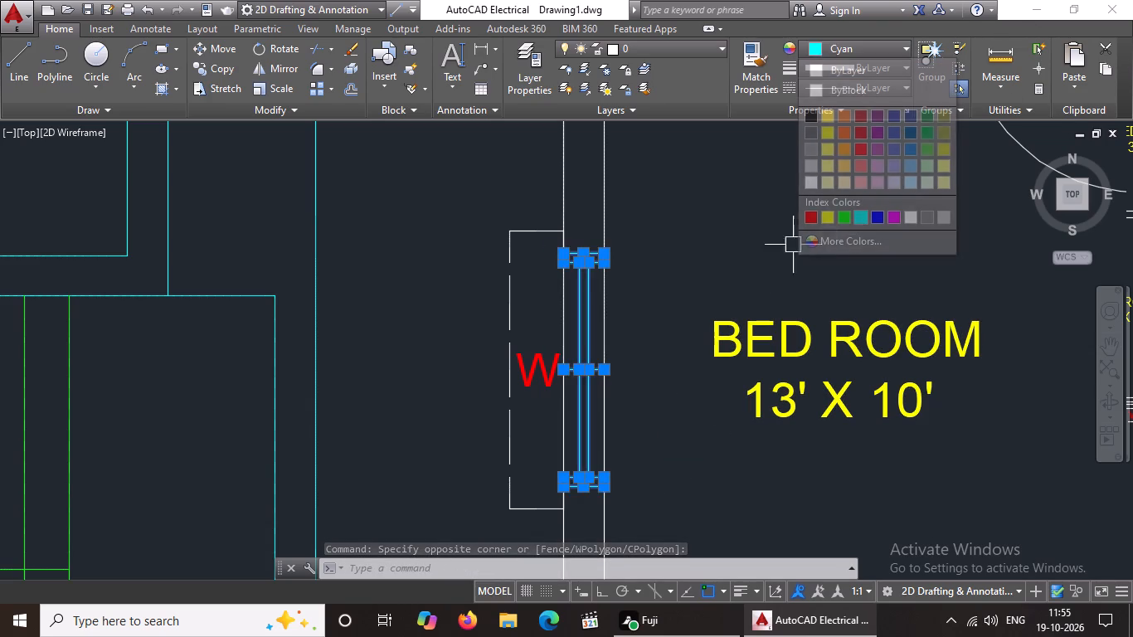
scroll(708, 219, down, 2)
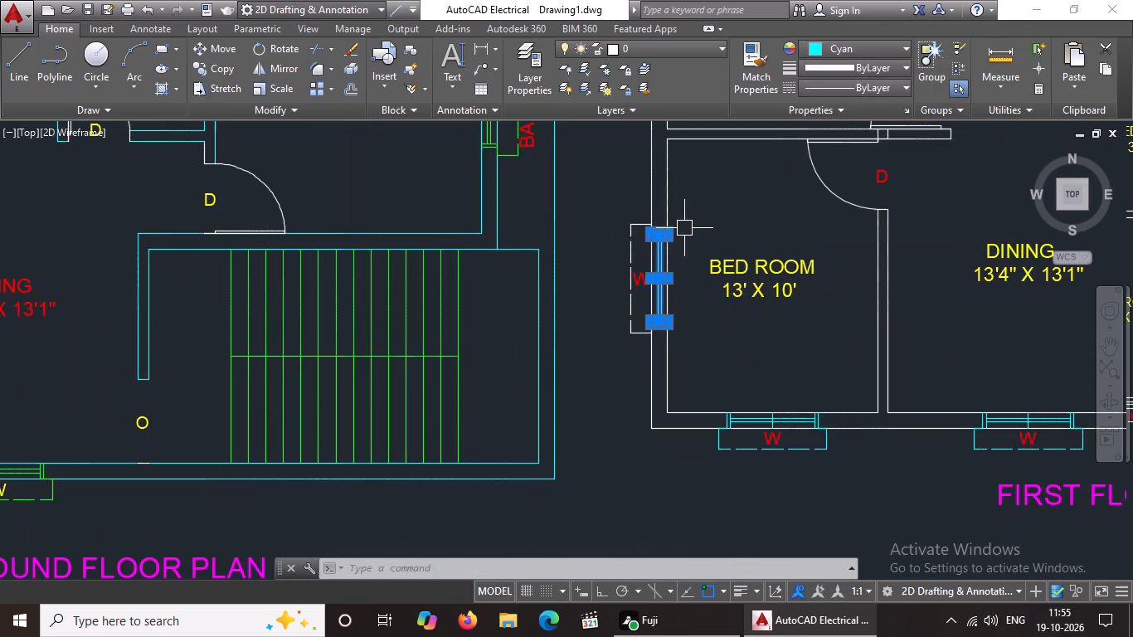
key(Escape)
Change the dashed outline and W label of the lower first floor bedroom's left-wall window to cyan.
click(608, 206)
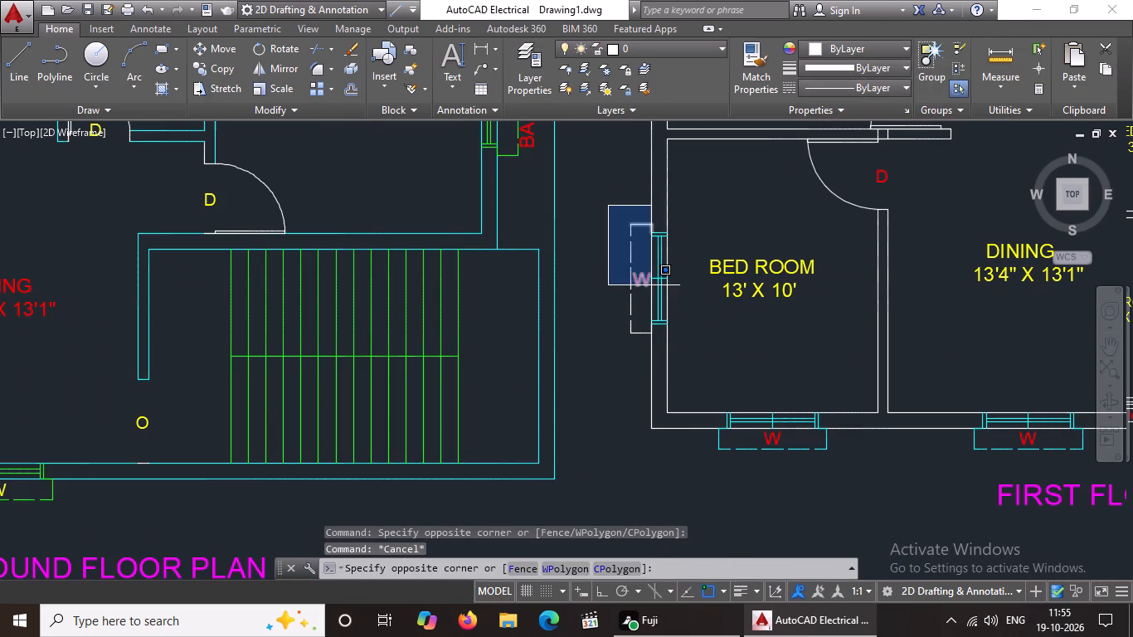
scroll(651, 285, down, 3)
scroll(650, 309, up, 4)
click(677, 312)
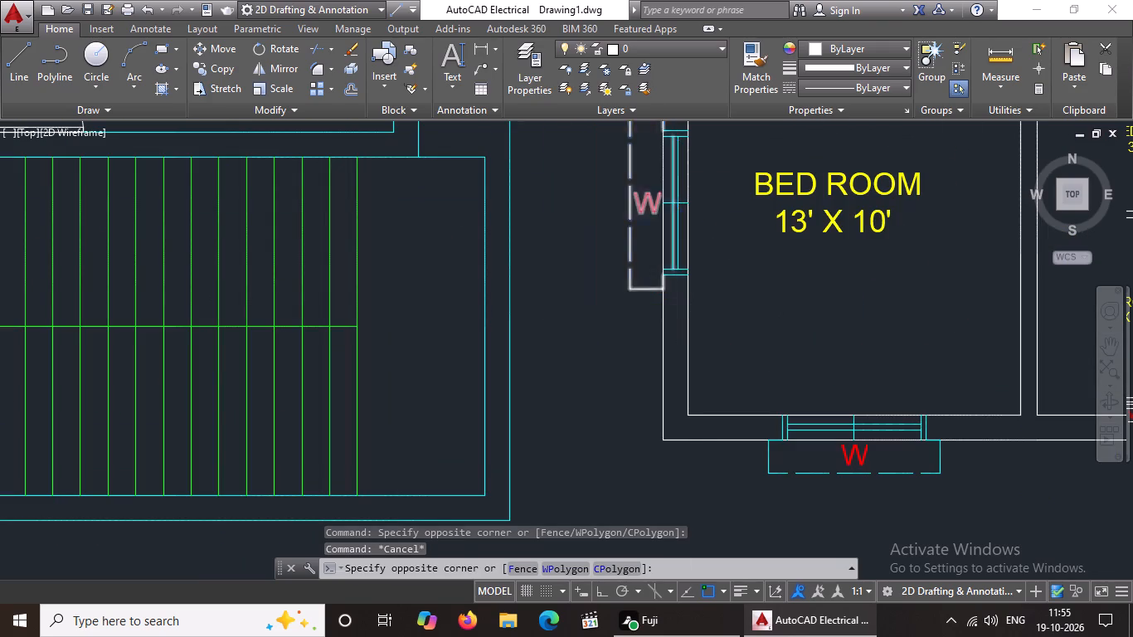
click(868, 49)
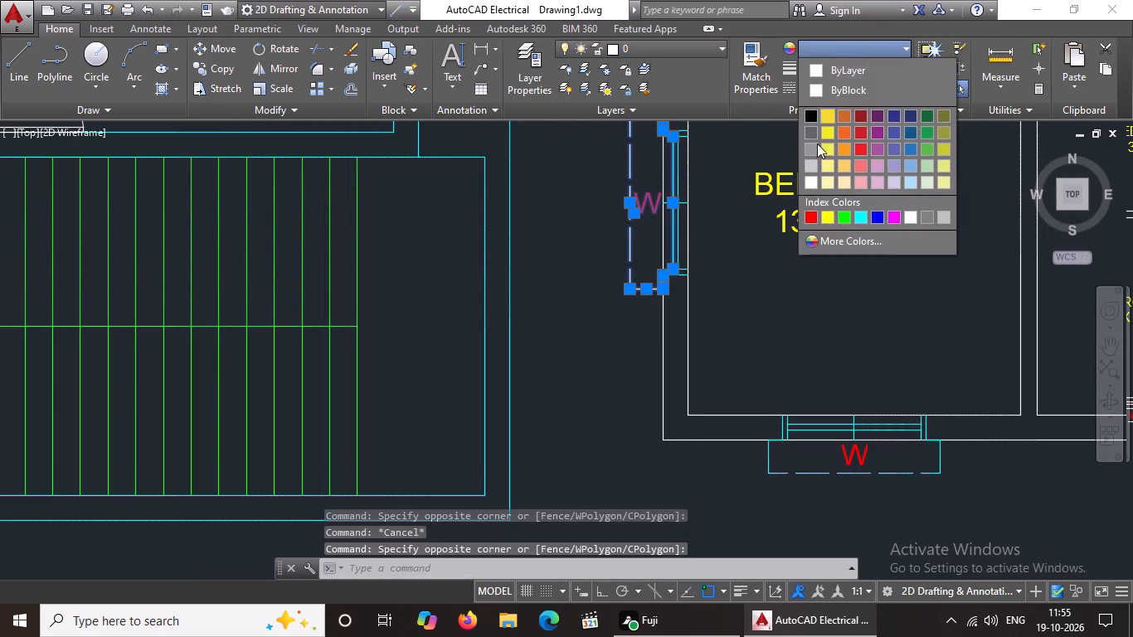
click(863, 216)
key(Escape)
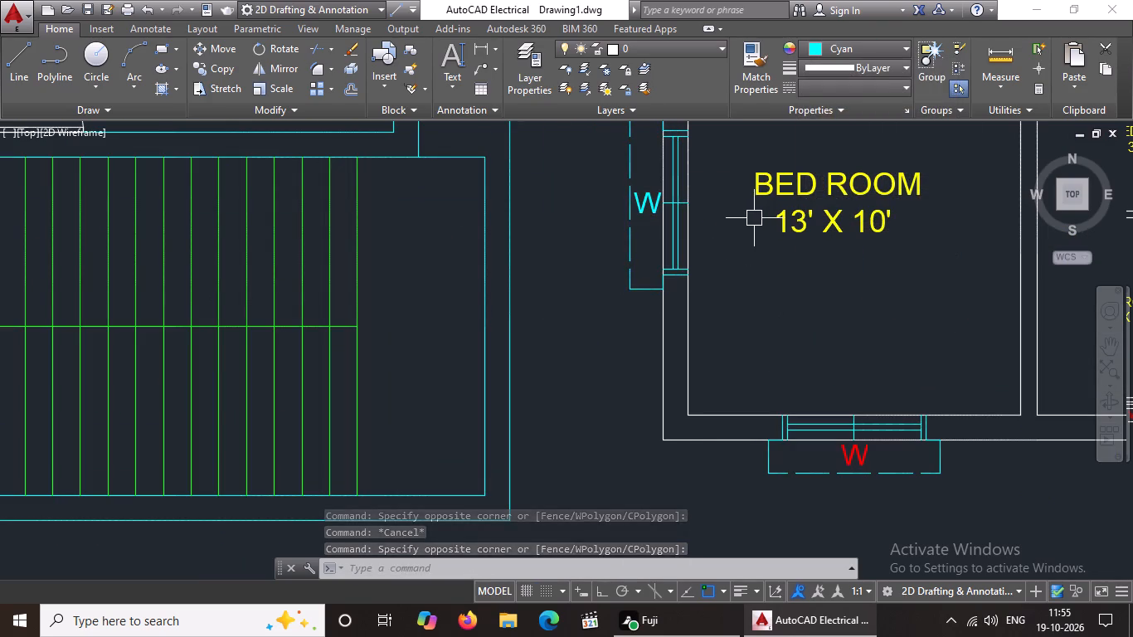
Set the W label of the lower first floor bedroom's left-wall window to red.
scroll(694, 191, up, 2)
click(581, 216)
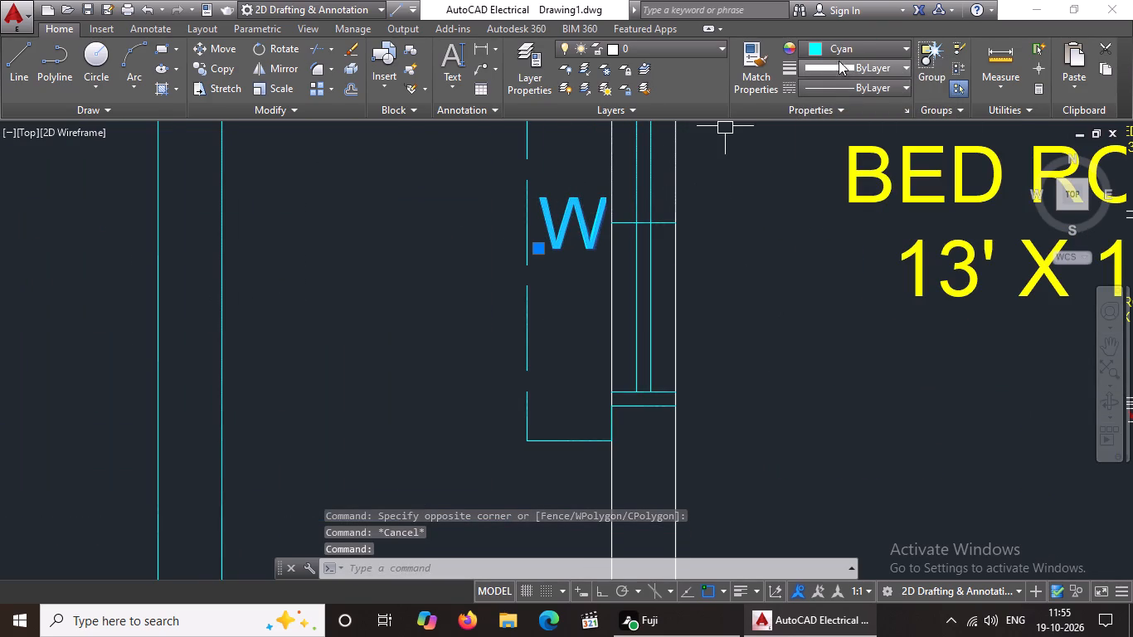
click(844, 49)
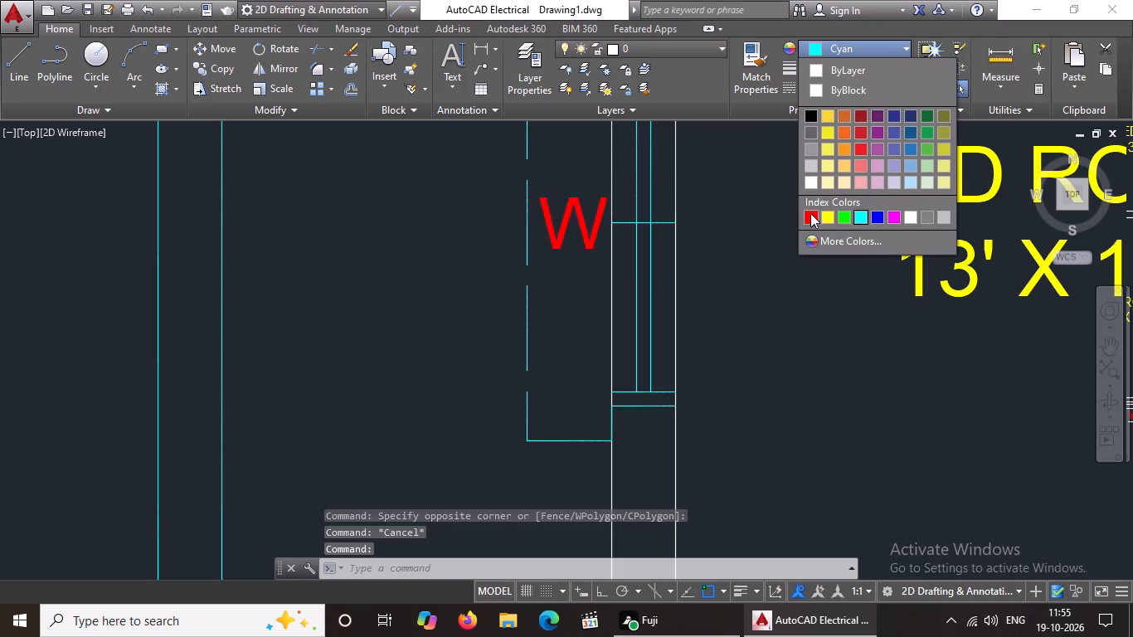
click(810, 214)
scroll(675, 215, down, 2)
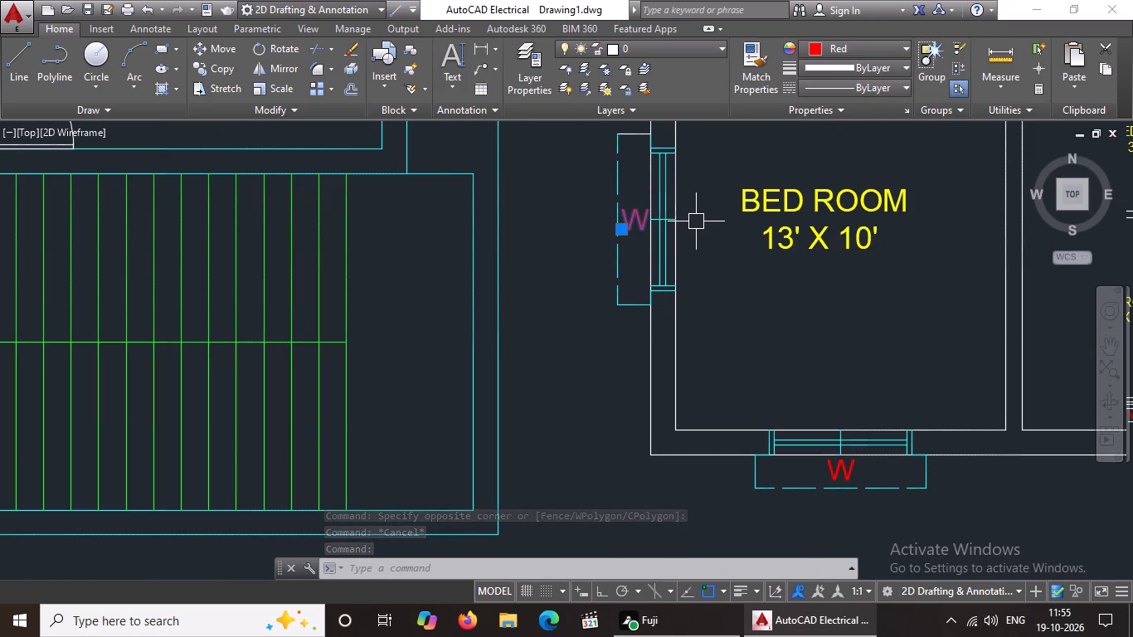
Change the top edge line of the dashed outline at the lower first floor bedroom's left-wall window to cyan.
middle_drag(697, 236, 697, 271)
key(Escape)
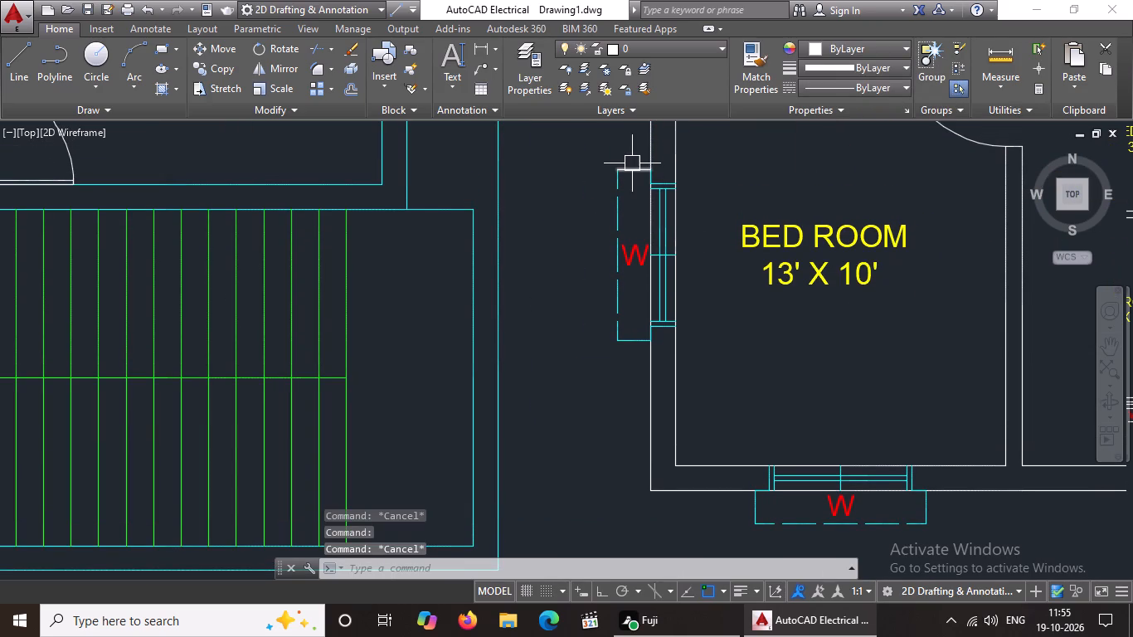
click(632, 164)
click(885, 49)
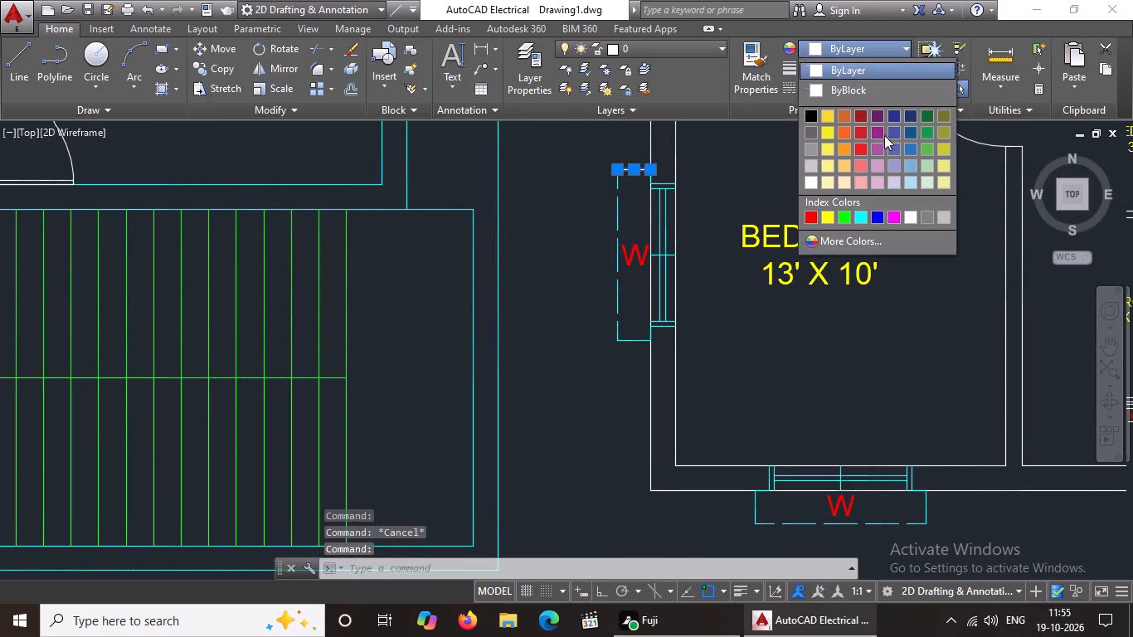
click(866, 212)
scroll(752, 253, down, 2)
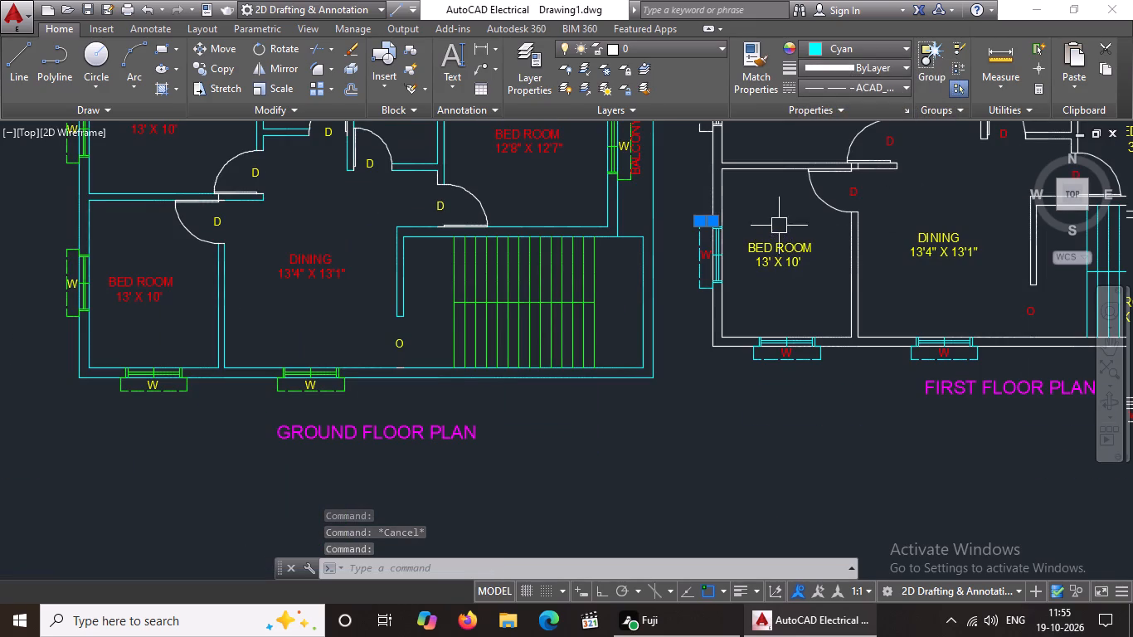
middle_drag(780, 241, 708, 365)
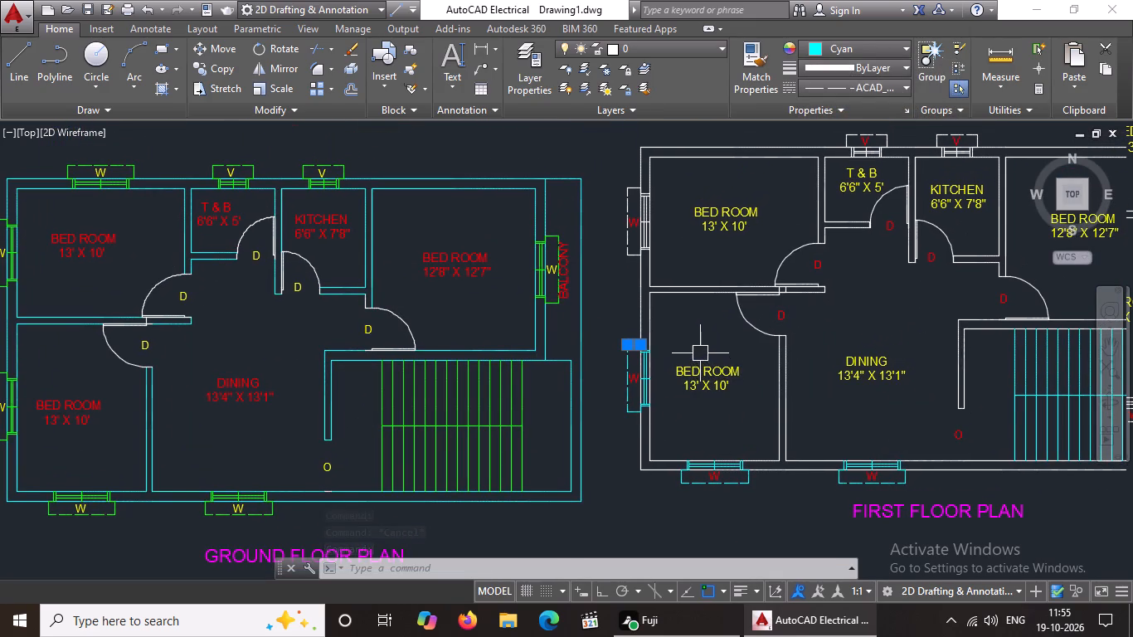
key(Escape)
Change the frame and pane lines of the window in the upper first floor bedroom's left outer wall to cyan.
scroll(643, 191, up, 4)
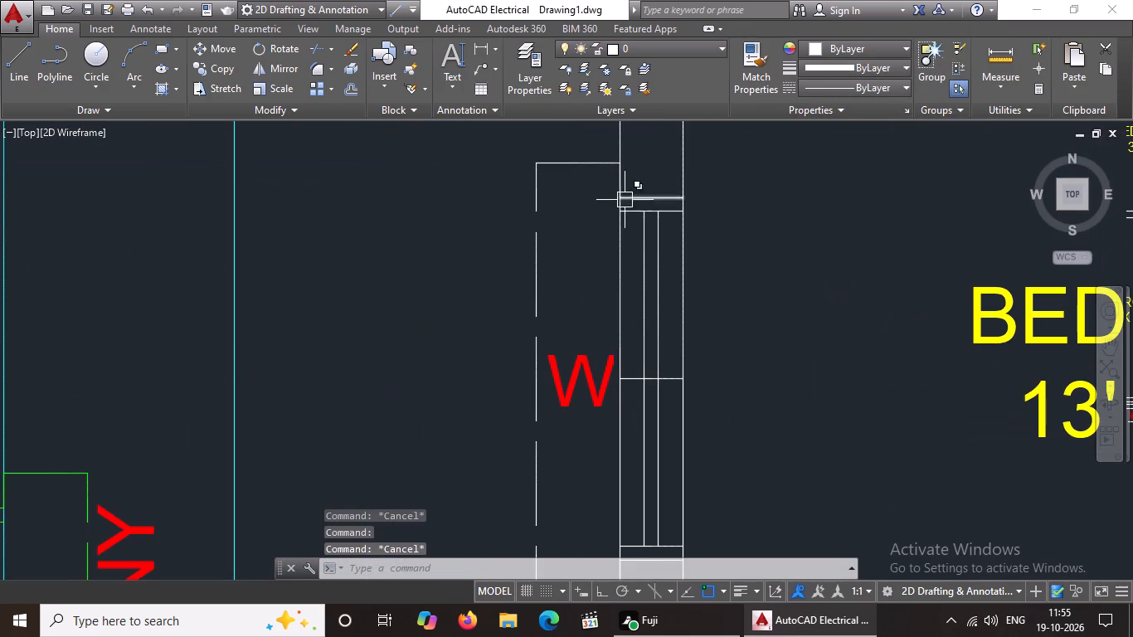
drag(601, 192, 610, 195)
scroll(636, 192, down, 2)
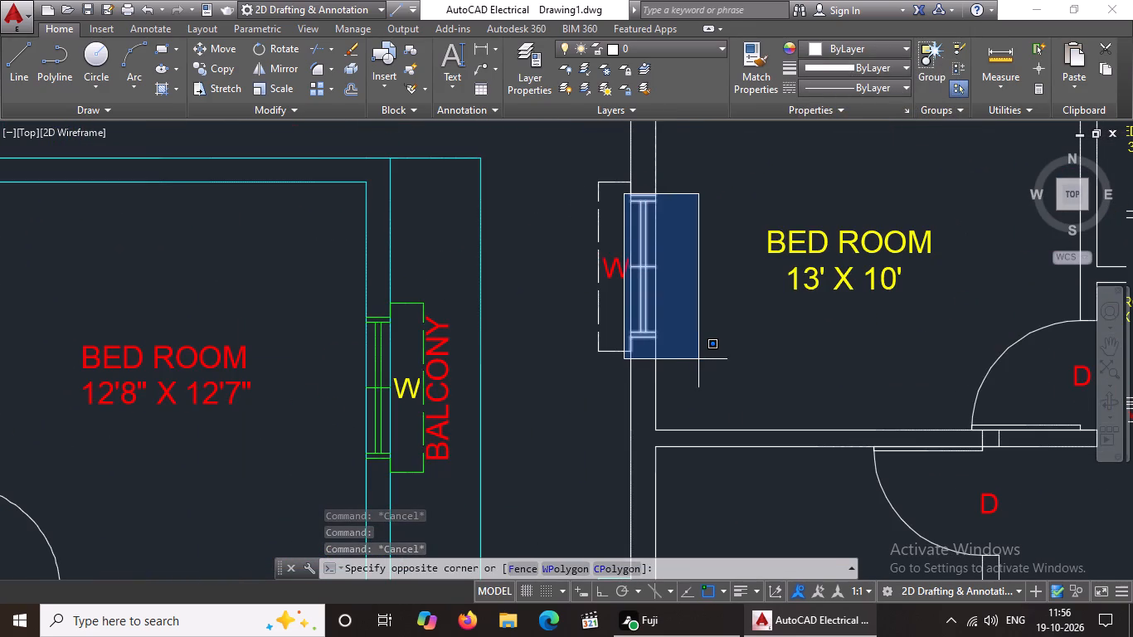
key(Escape)
click(612, 168)
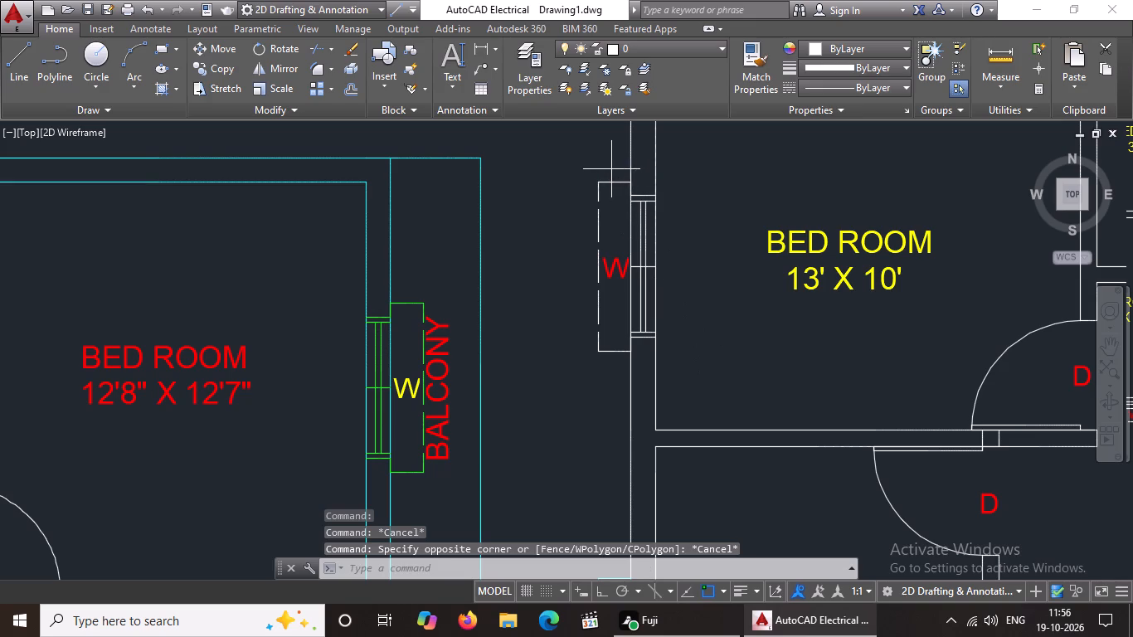
click(693, 362)
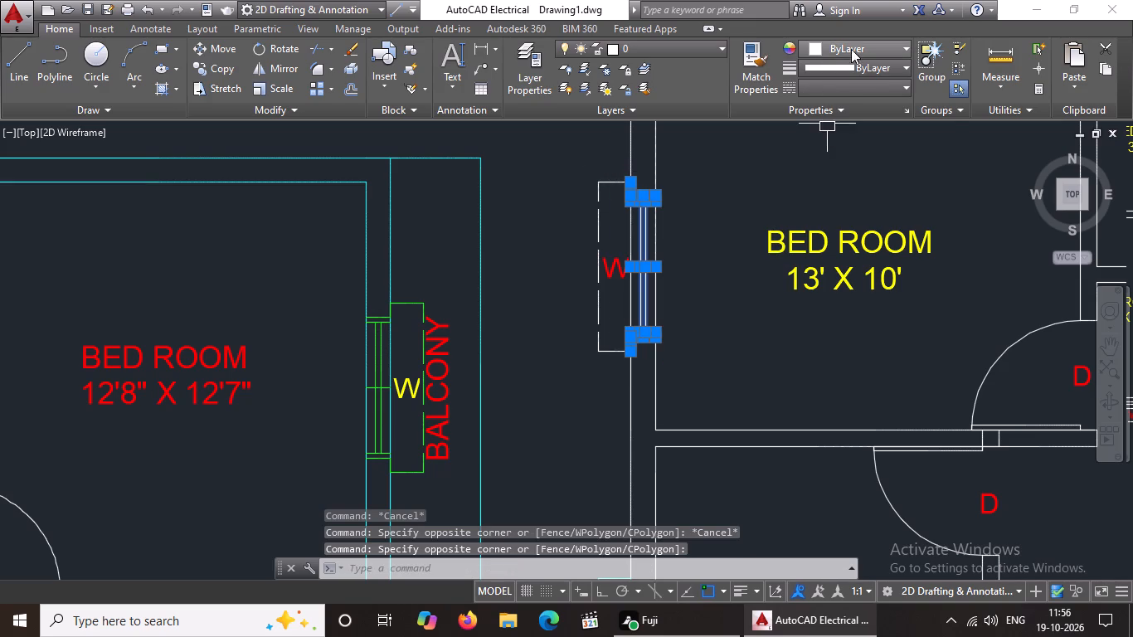
click(851, 49)
click(853, 214)
key(Escape)
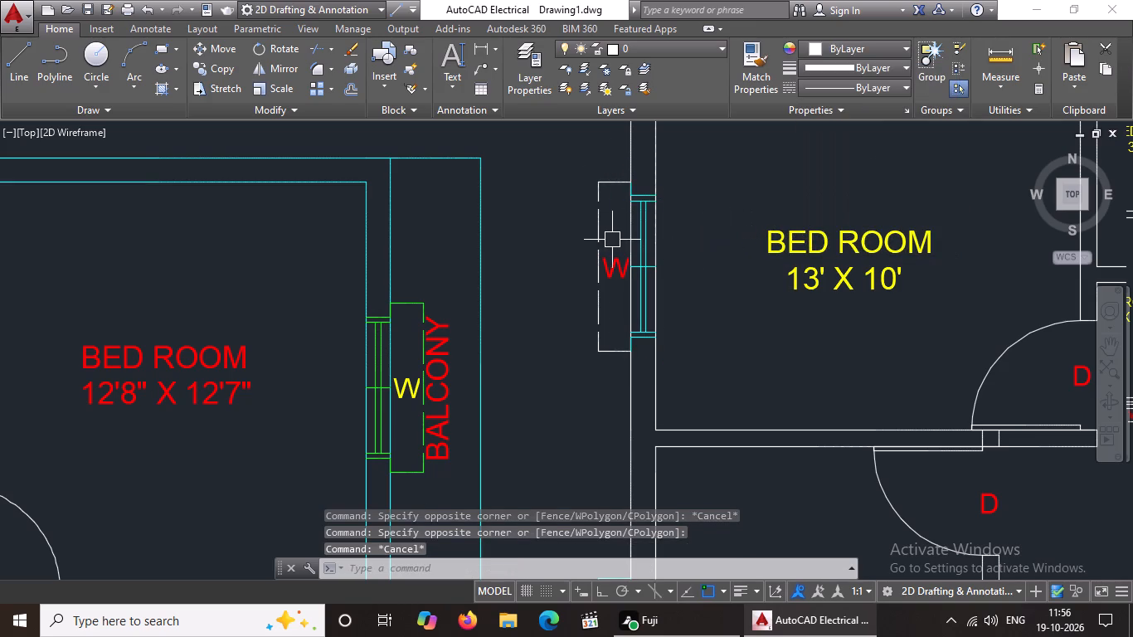
Change the dashed outline and W label of the upper first floor bedroom's left-wall window to cyan.
click(563, 168)
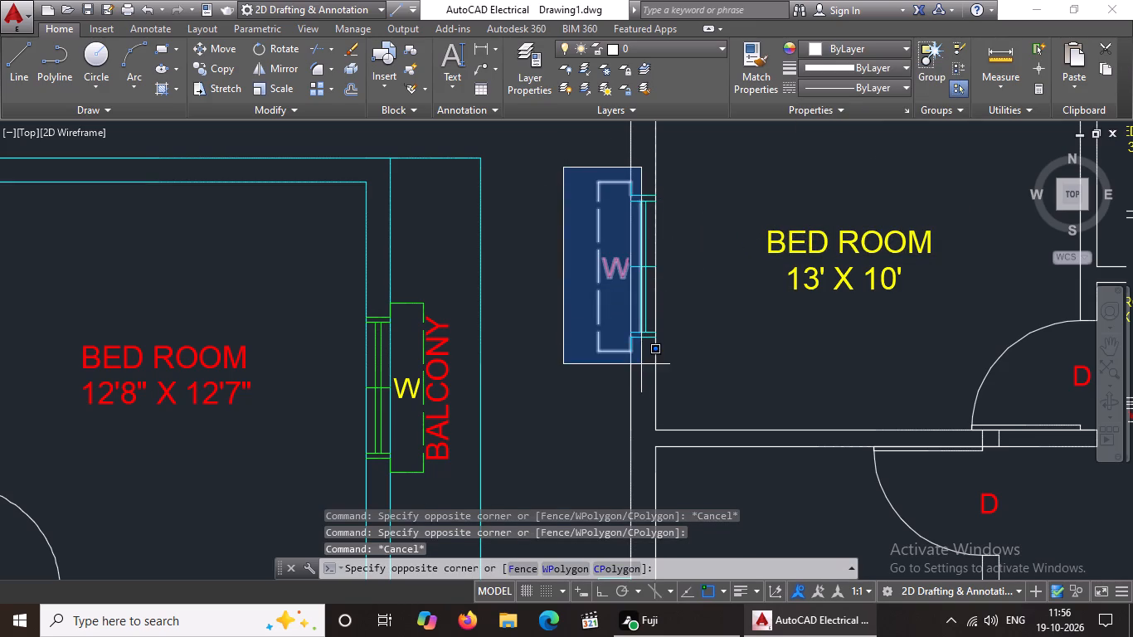
click(640, 367)
click(869, 52)
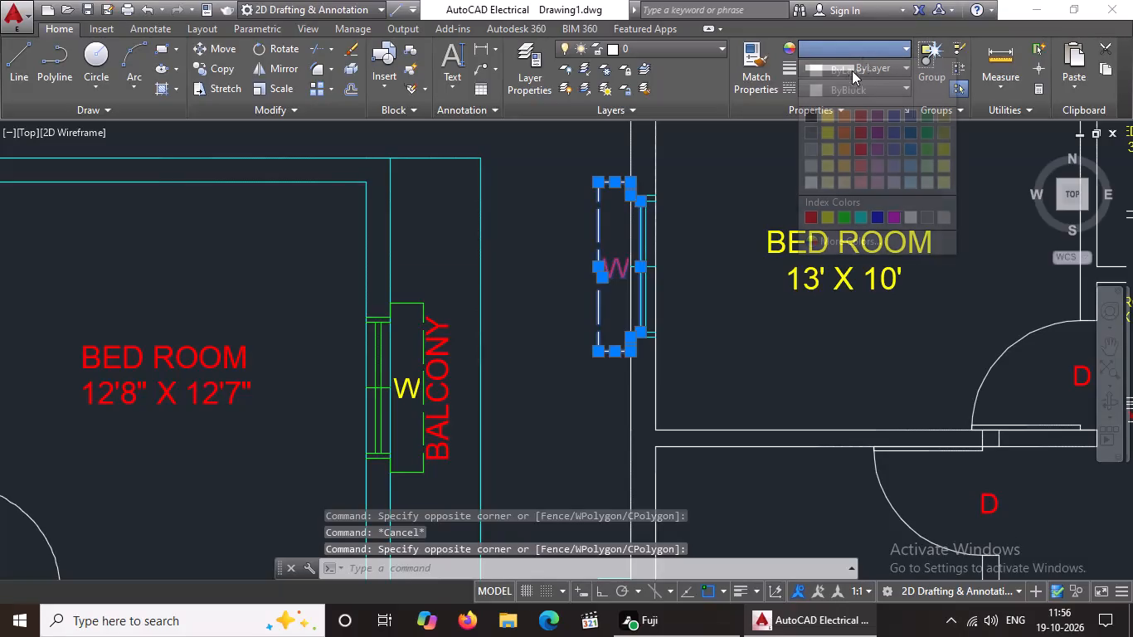
click(860, 219)
key(Escape)
Set the W label of the upper first floor bedroom's left-wall window to red.
scroll(644, 260, up, 1)
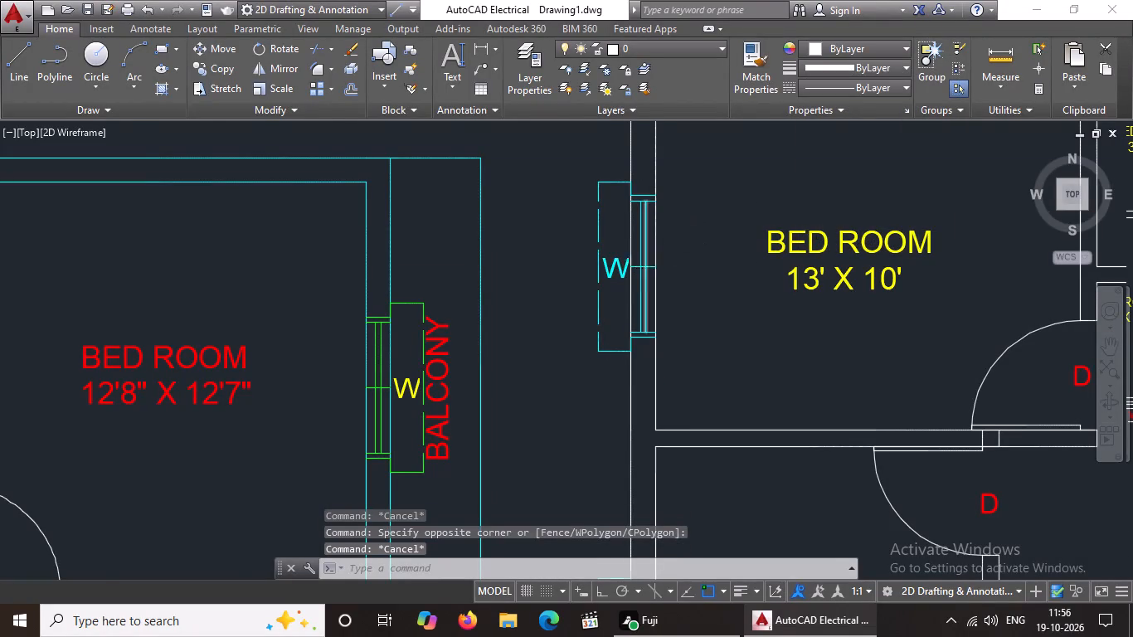
scroll(644, 260, up, 1)
click(569, 266)
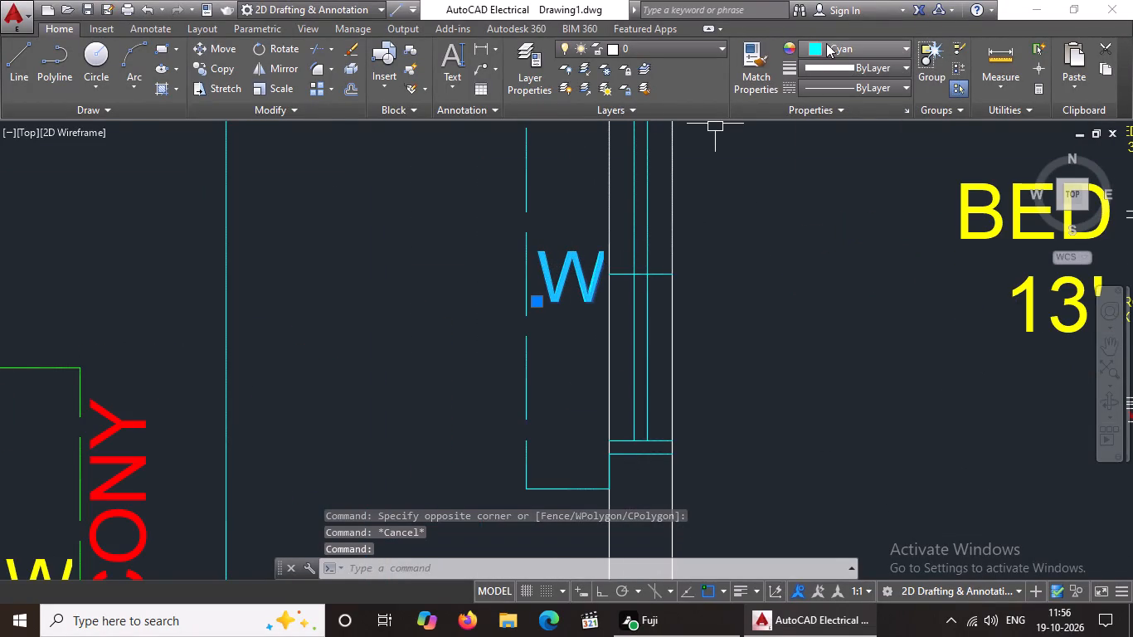
click(826, 43)
click(812, 216)
scroll(695, 237, down, 2)
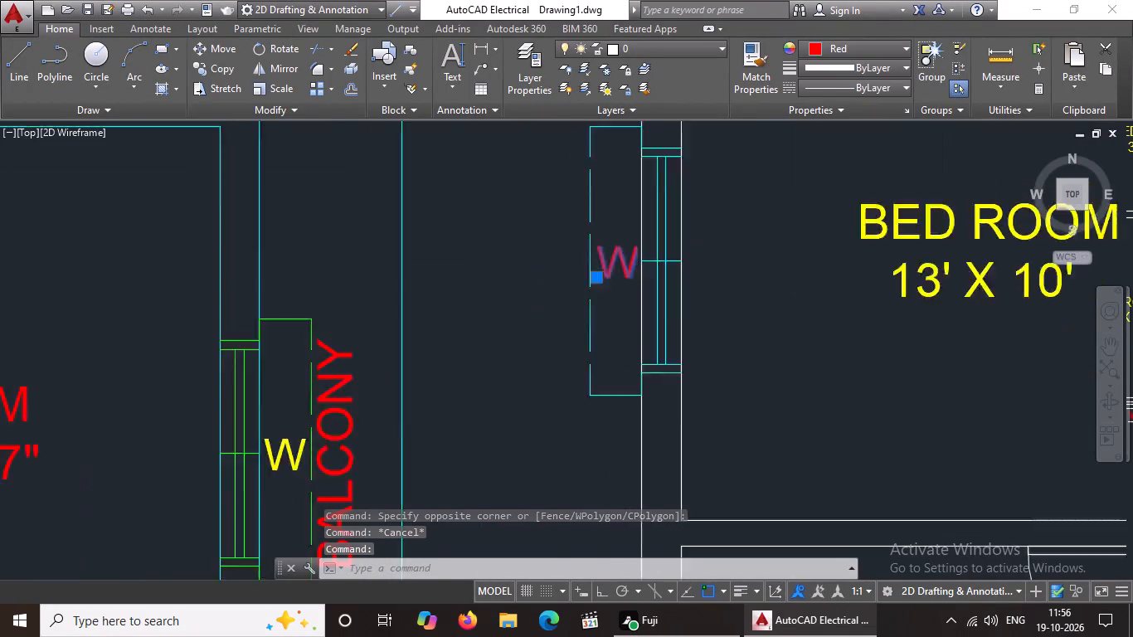
scroll(695, 237, down, 1)
key(Escape)
With Ortho on, draw a 9" vertical line across the upper first floor bedroom's top wall from the midpoint of its inner face.
scroll(722, 223, down, 1)
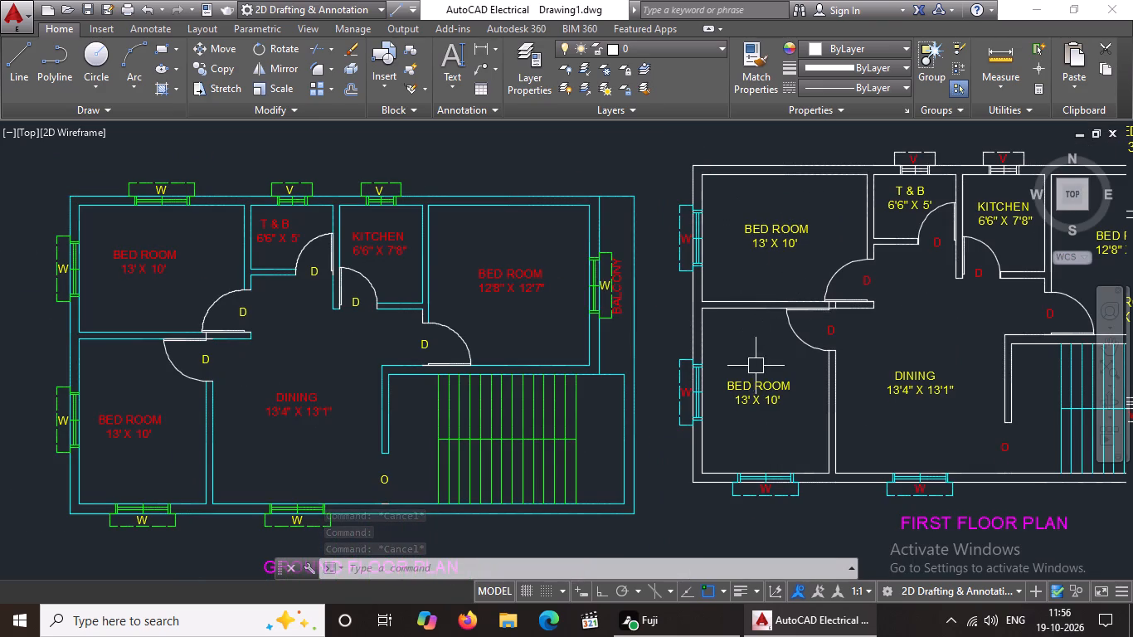
scroll(803, 498, up, 1)
scroll(733, 444, down, 2)
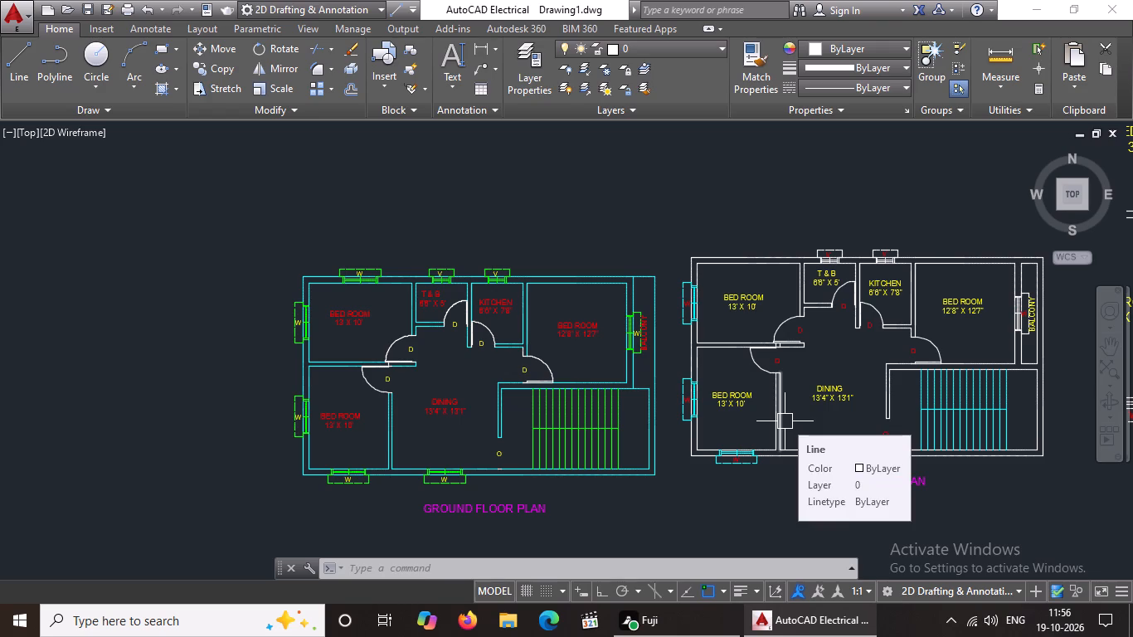
scroll(1132, 0, up, 1)
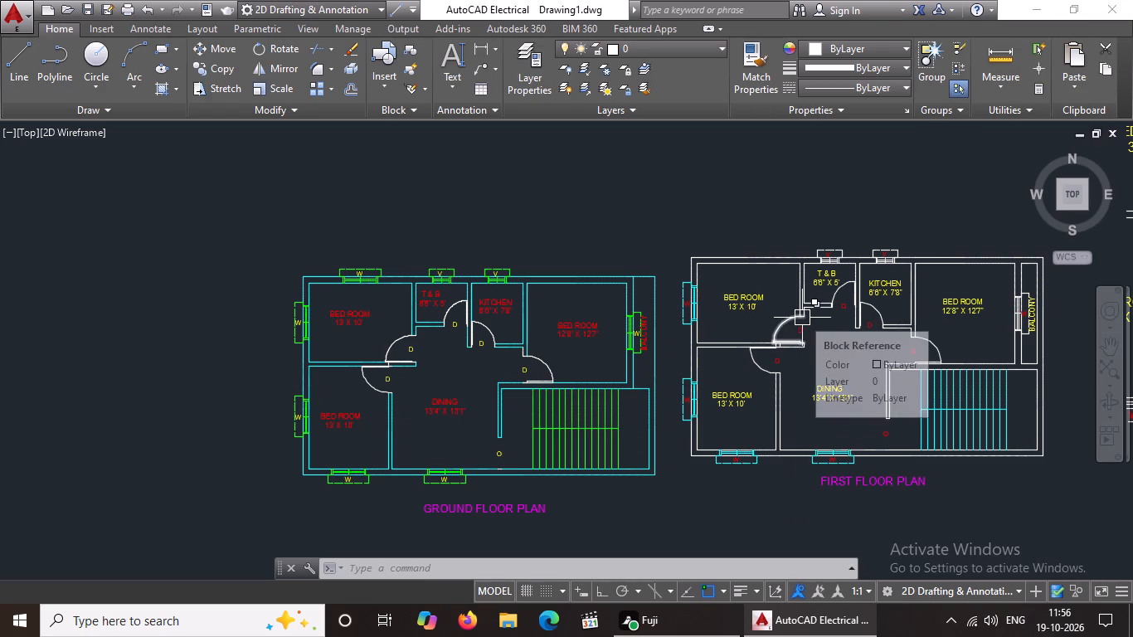
middle_drag(712, 335, 710, 342)
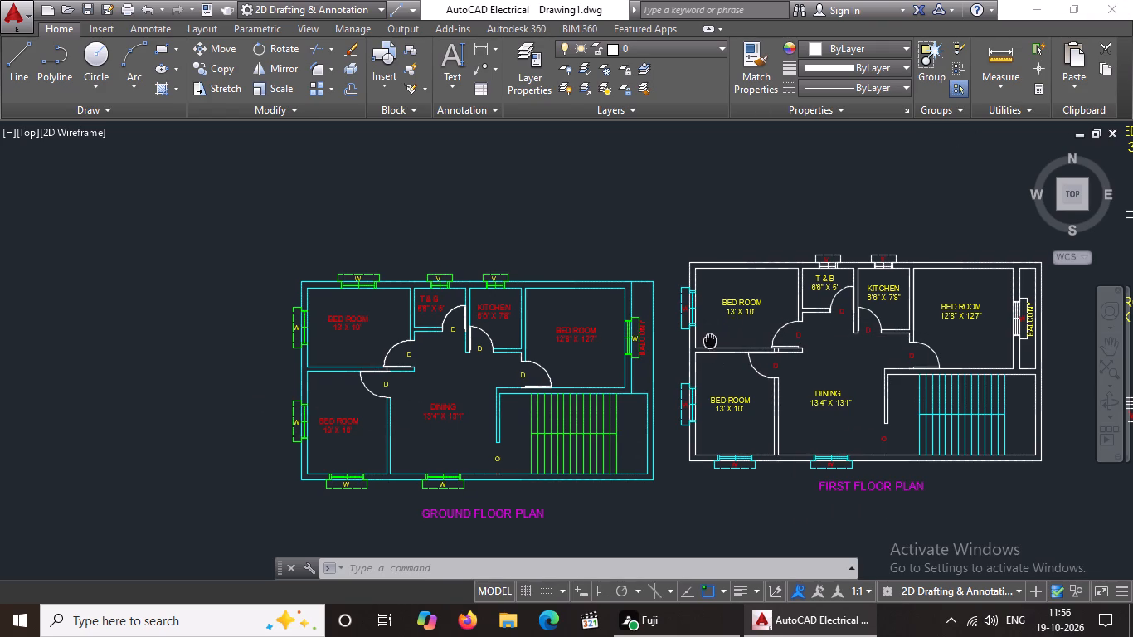
middle_drag(710, 342, 639, 443)
scroll(670, 394, up, 2)
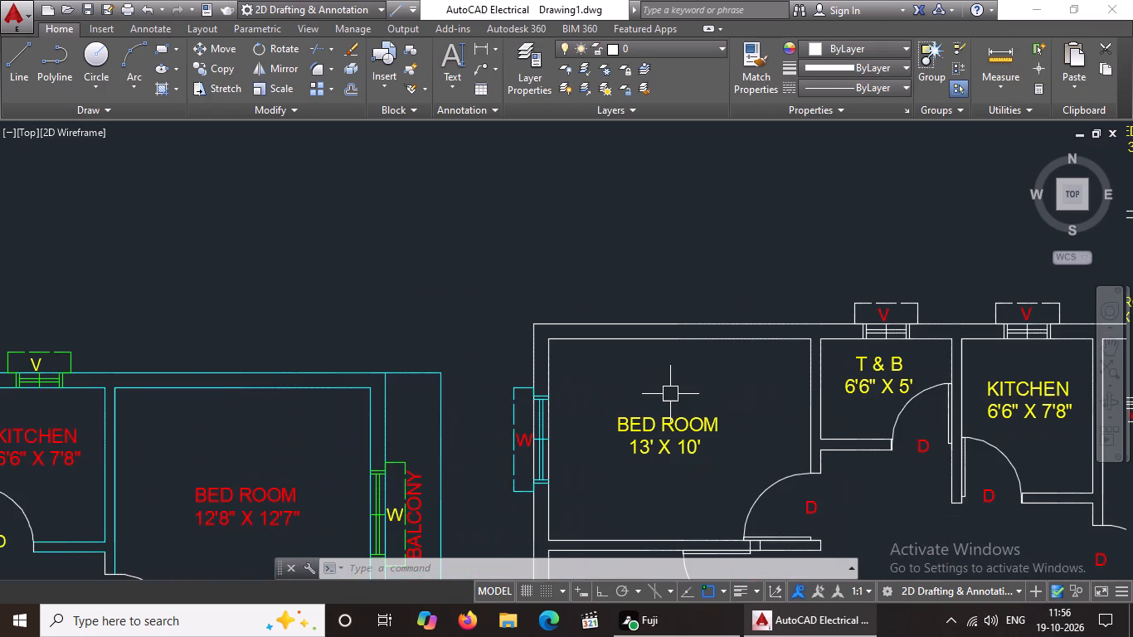
click(21, 51)
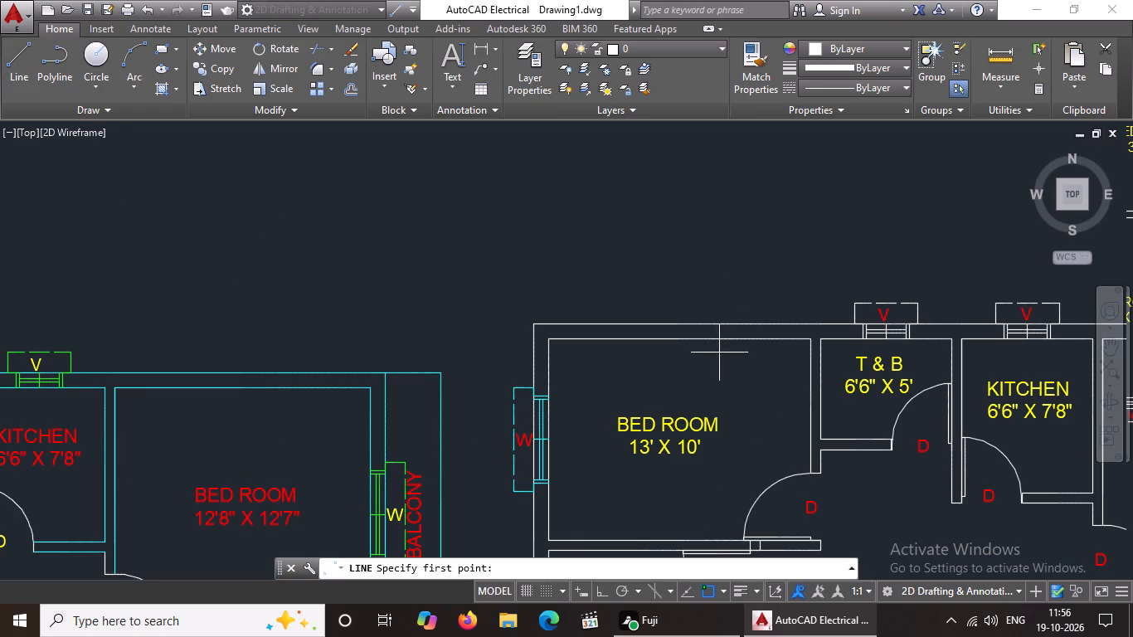
click(681, 341)
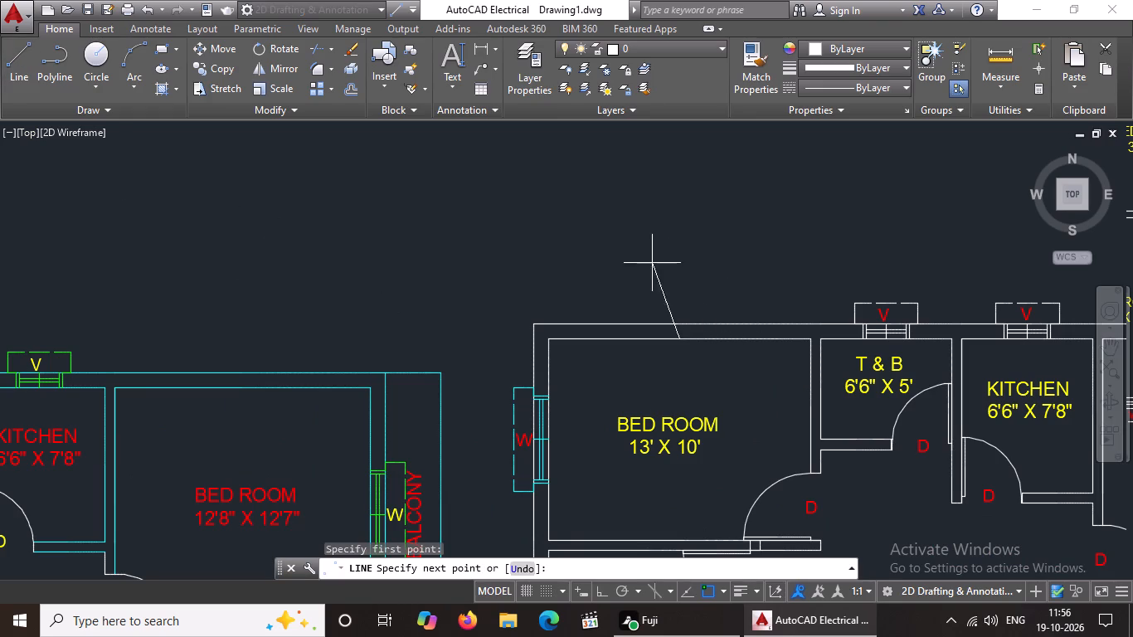
click(606, 586)
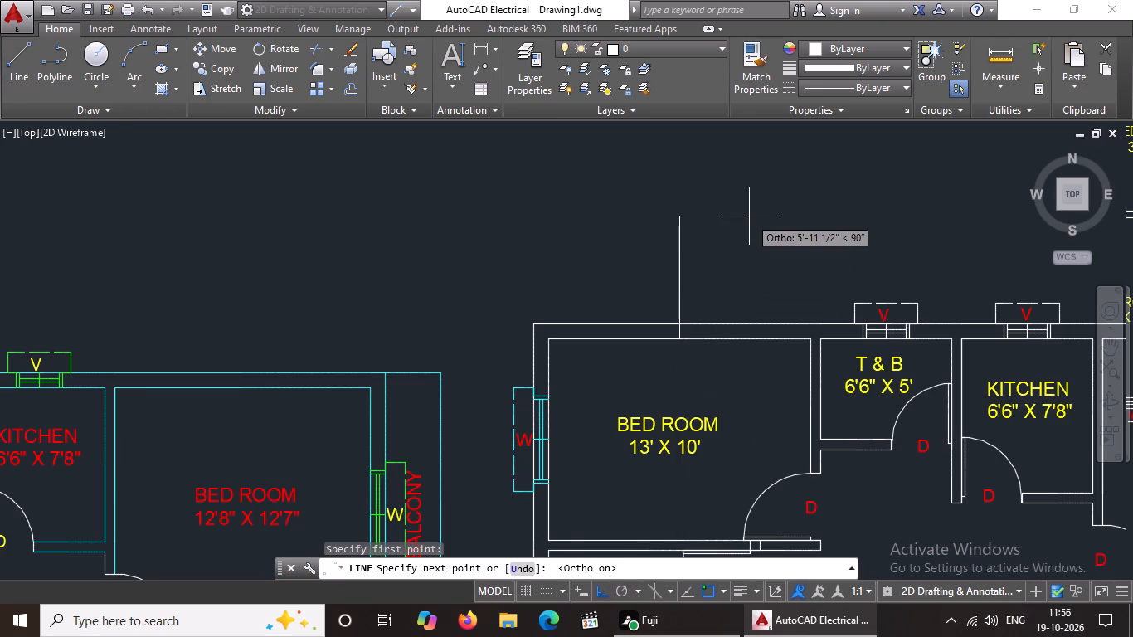
key(9)
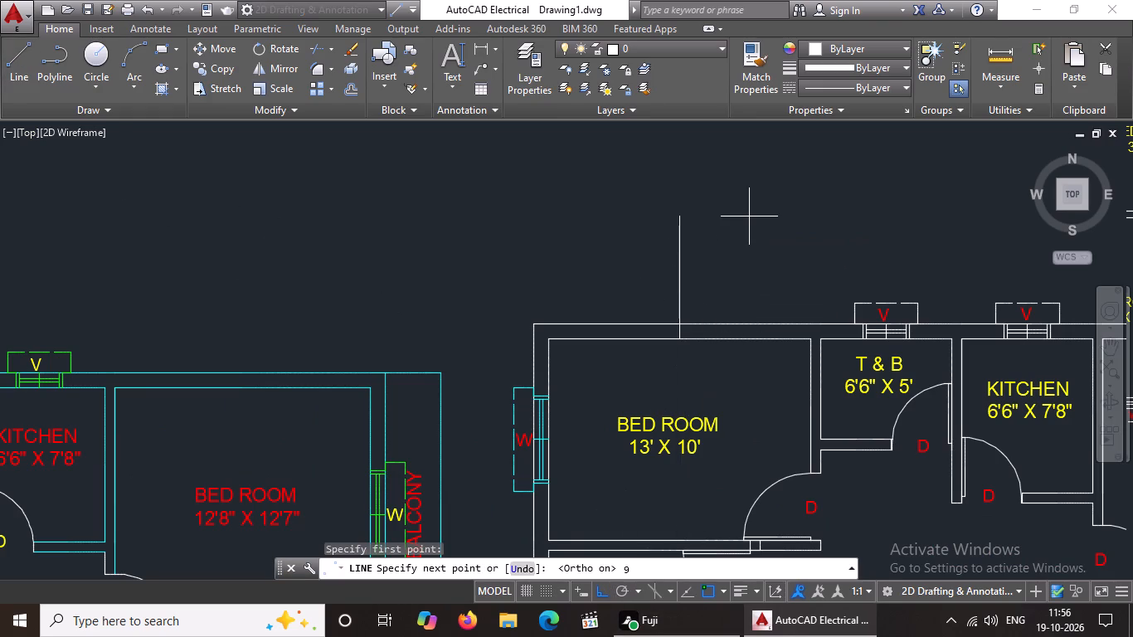
key(shift+quotedbl)
key(Return)
key(Return)
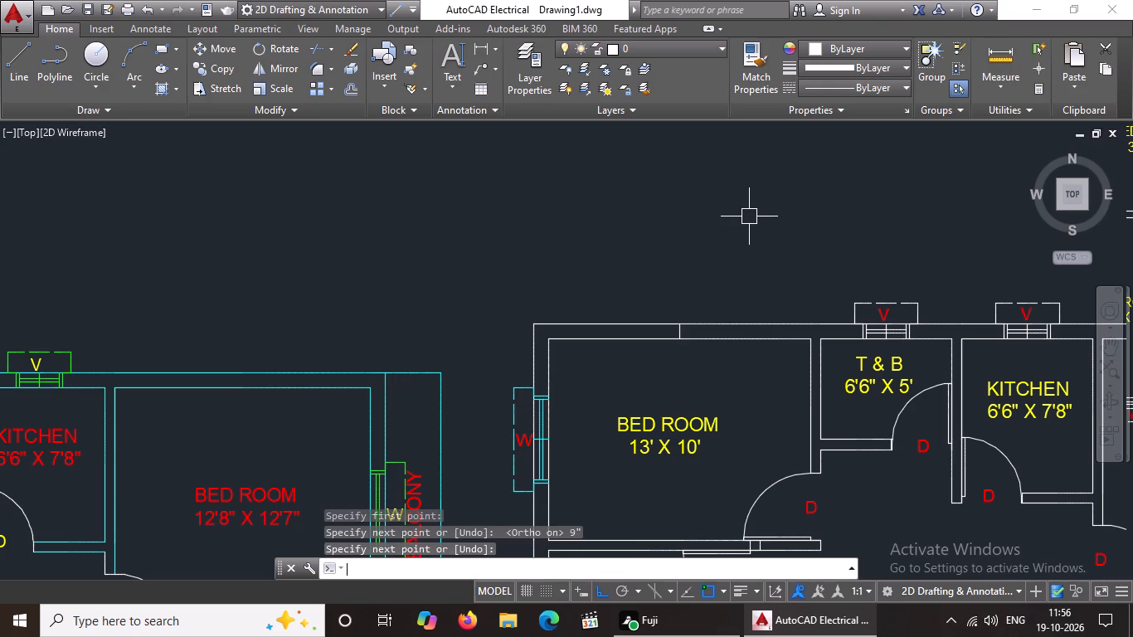
key(Escape)
Offset the vertical line in the upper first floor bedroom's top wall 2' to both sides.
key(o)
key(Return)
text(2')
key(Return)
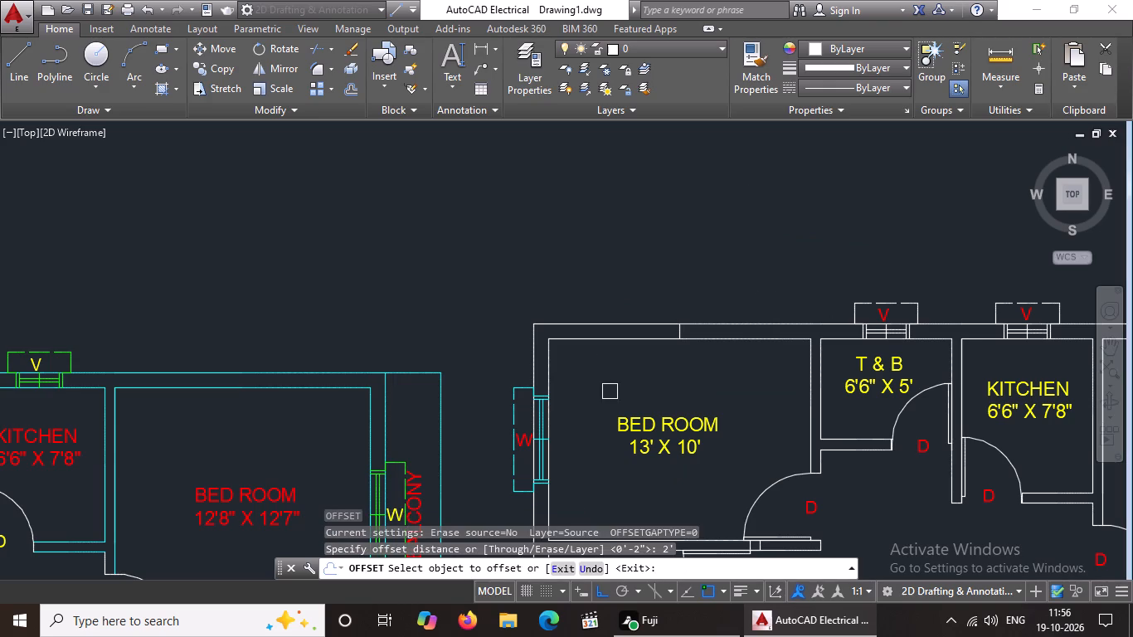
scroll(686, 327, up, 2)
drag(666, 333, 658, 336)
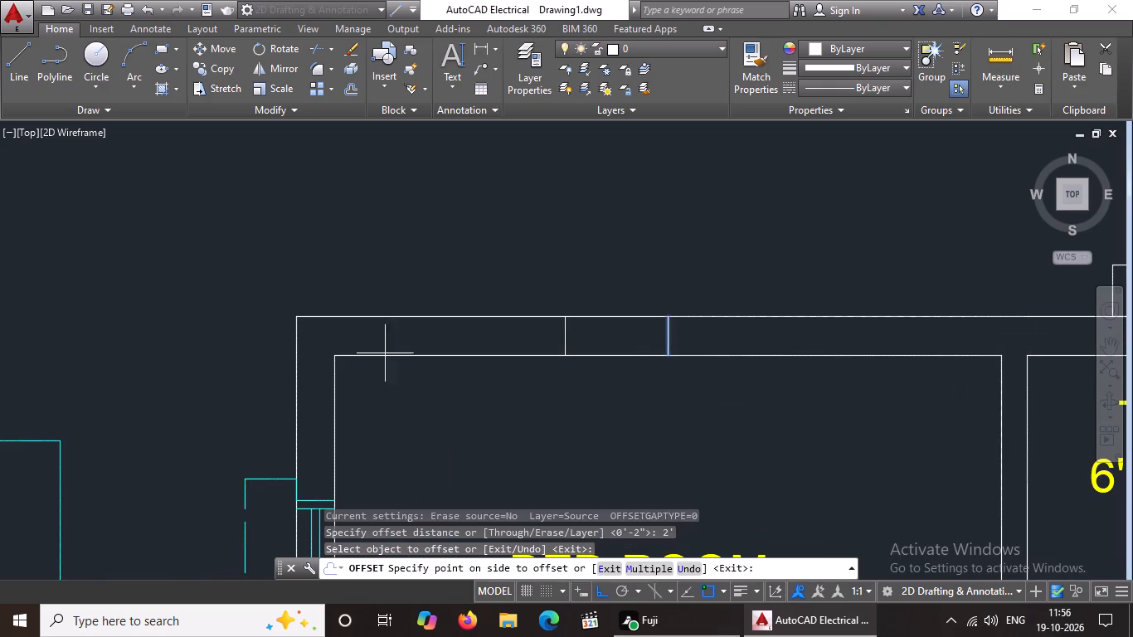
click(384, 353)
drag(672, 342, 743, 333)
click(781, 334)
scroll(781, 334, down, 2)
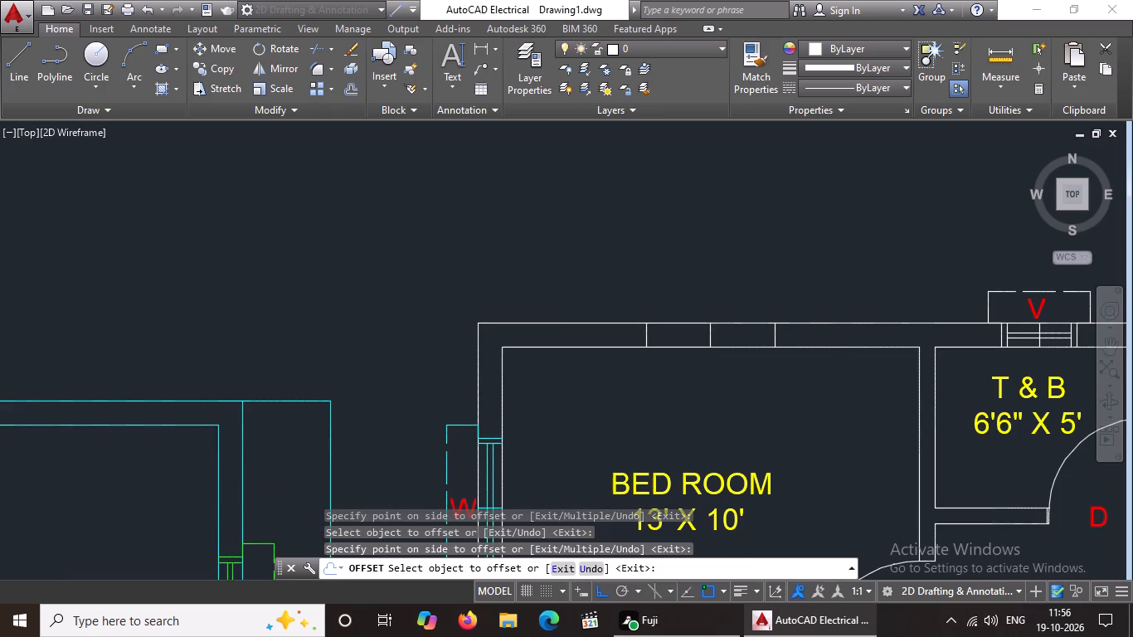
key(Escape)
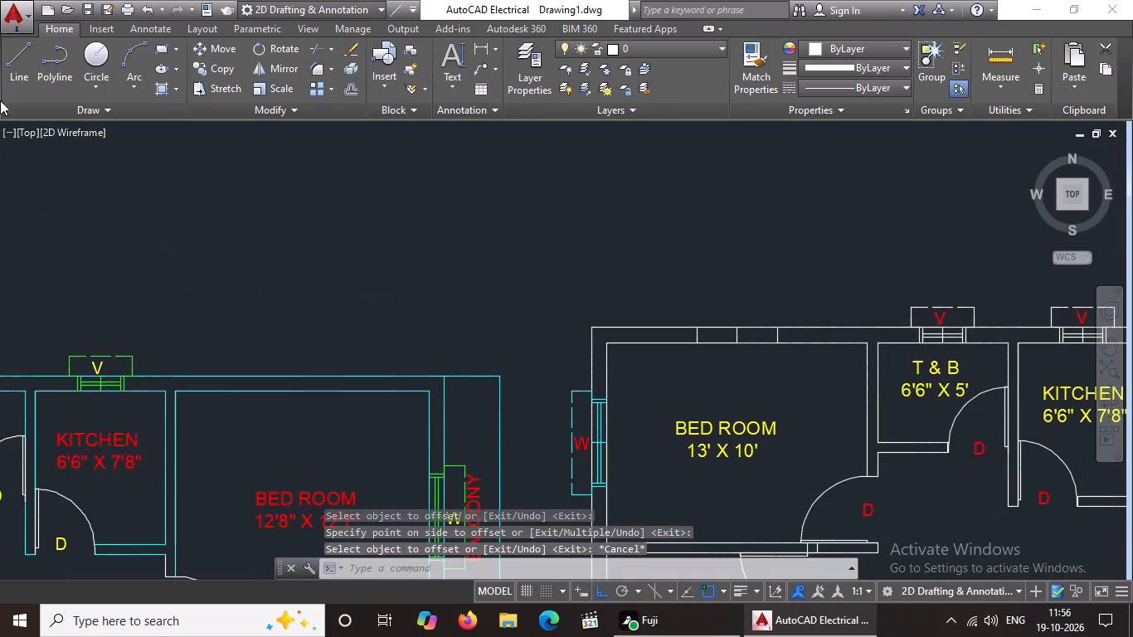
Draw a horizontal line joining the midpoints of the two outer vertical lines in the upper first floor bedroom's top wall.
drag(9, 51, 12, 58)
scroll(731, 358, up, 2)
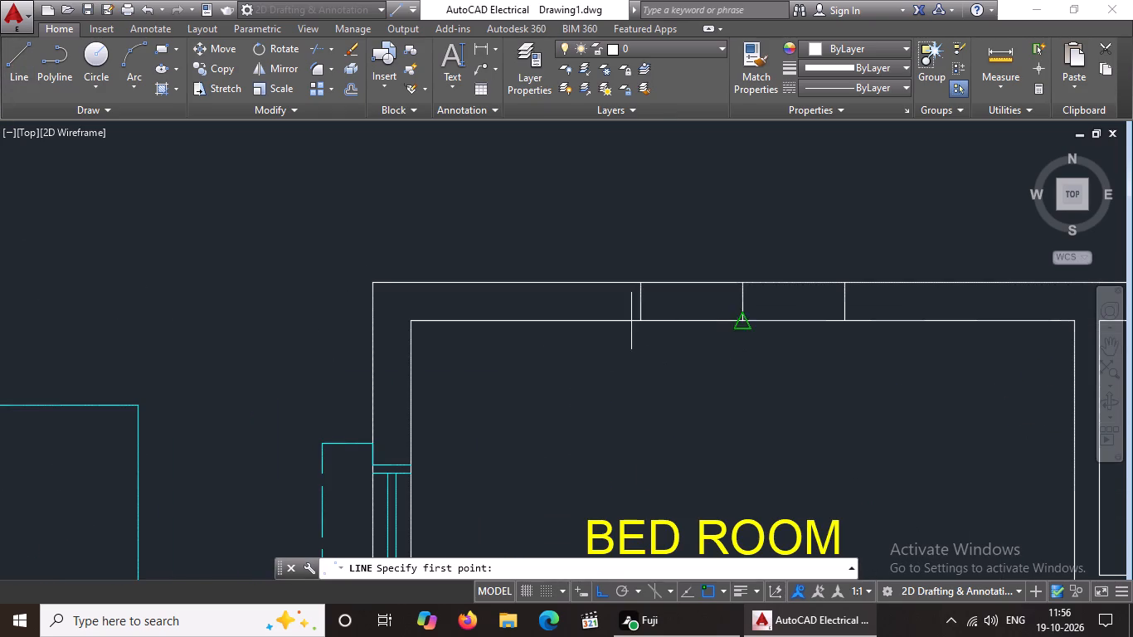
click(644, 300)
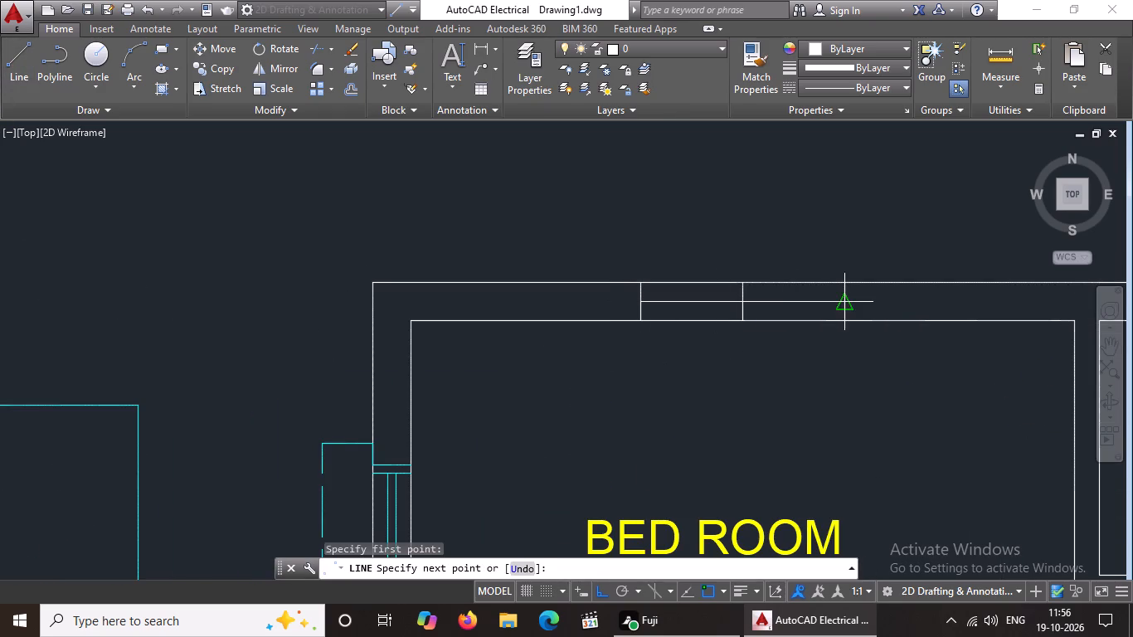
click(847, 304)
key(Escape)
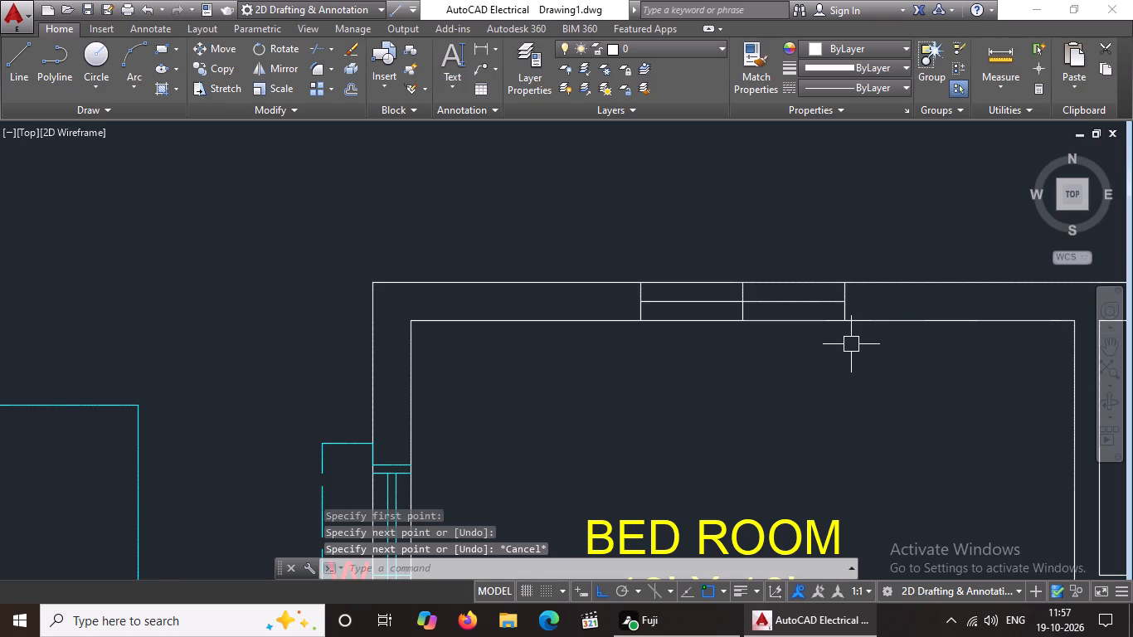
key(Escape)
Offset the left end line of the top-wall window in the upper 13' x 10' first floor bedroom 2" outward.
text(OP)
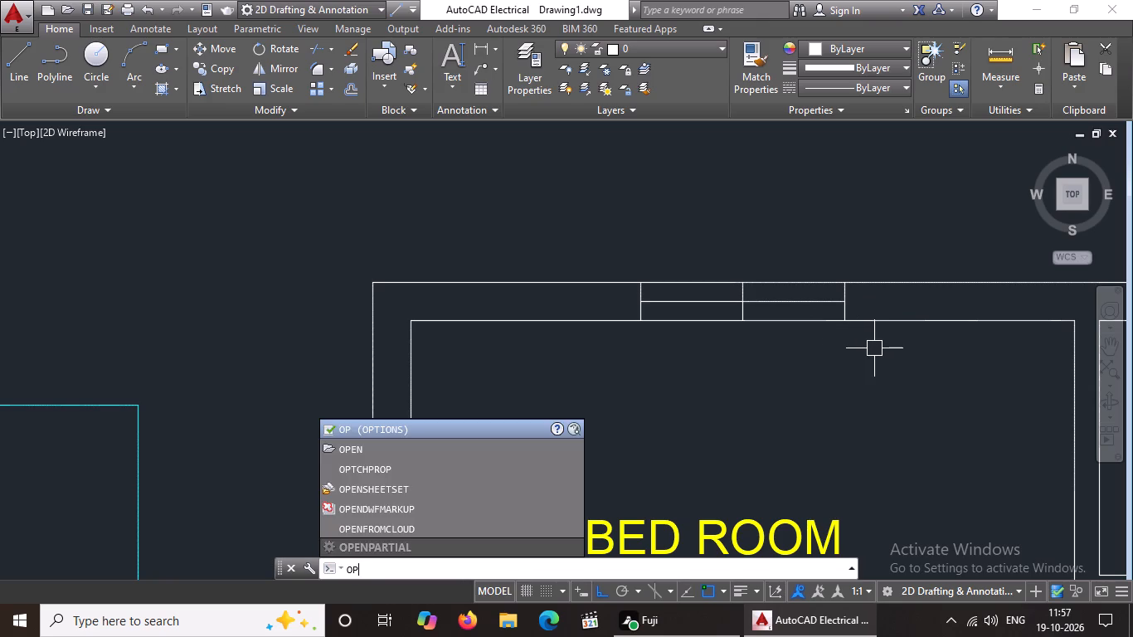
key(Escape)
key(o)
key(Return)
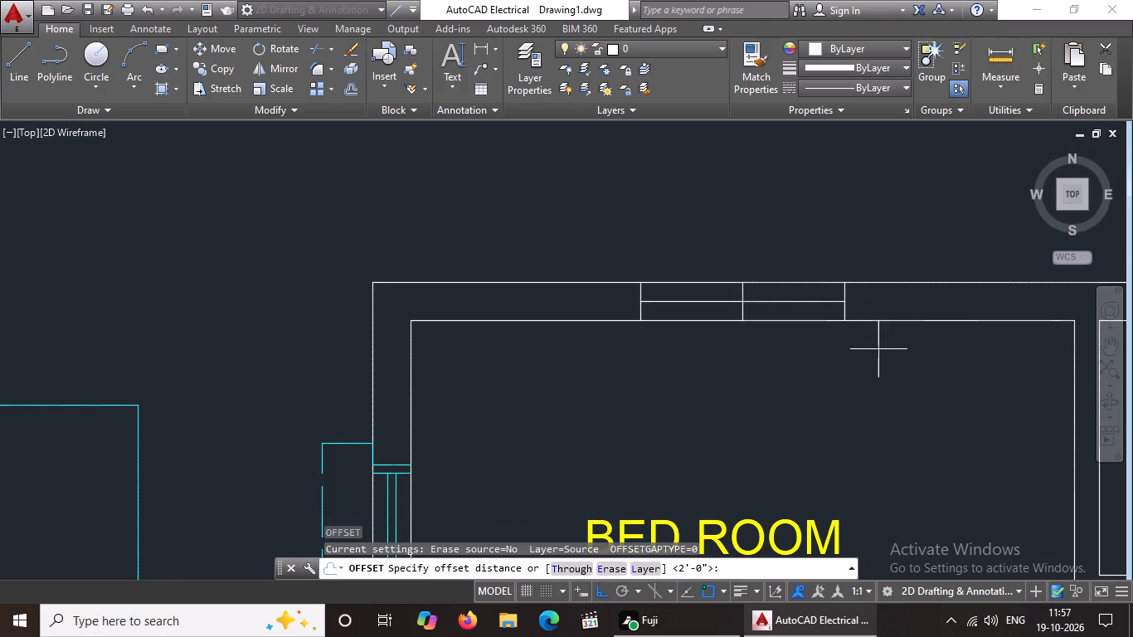
key(2)
key(shift+quotedbl)
key(Return)
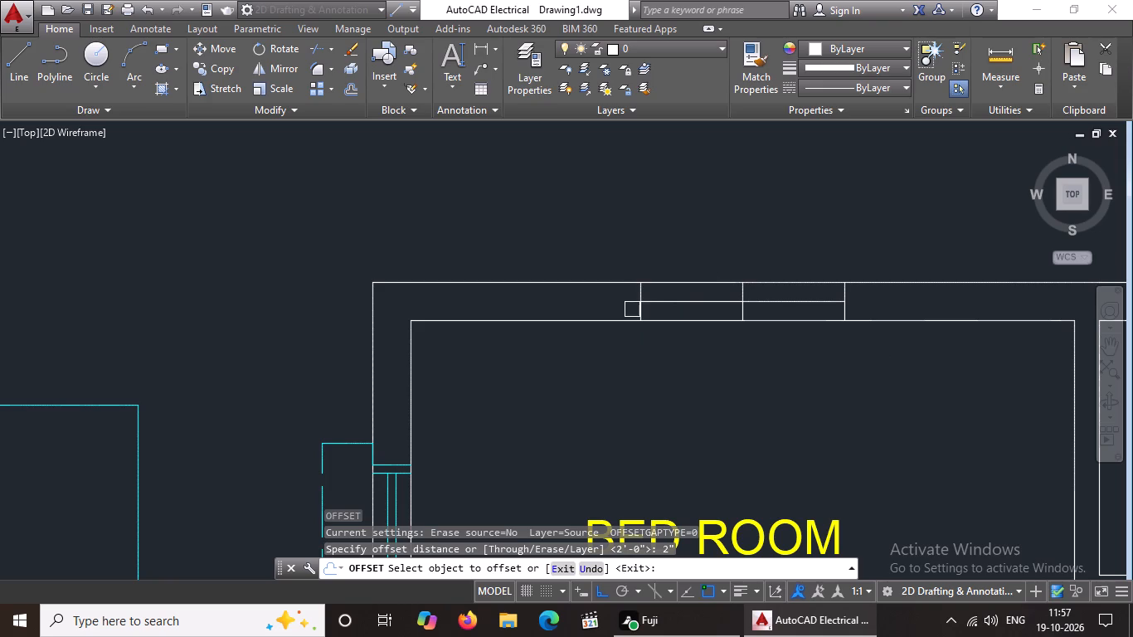
scroll(656, 299, up, 1)
drag(629, 314, 621, 316)
drag(473, 319, 473, 318)
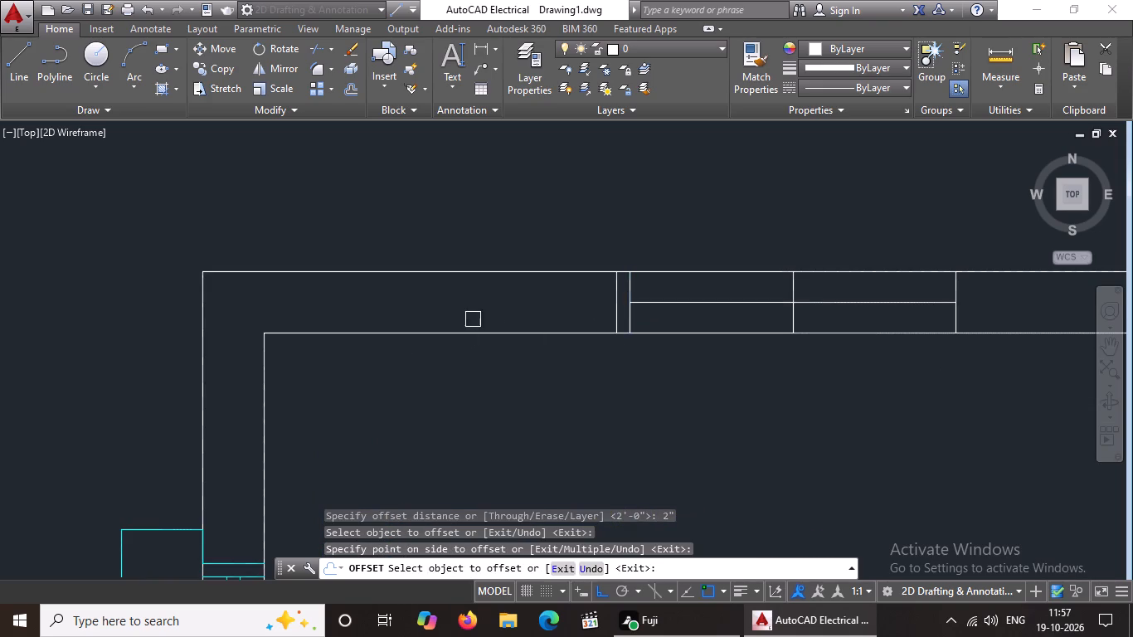
drag(473, 318, 531, 323)
drag(955, 324, 982, 319)
click(1132, 297)
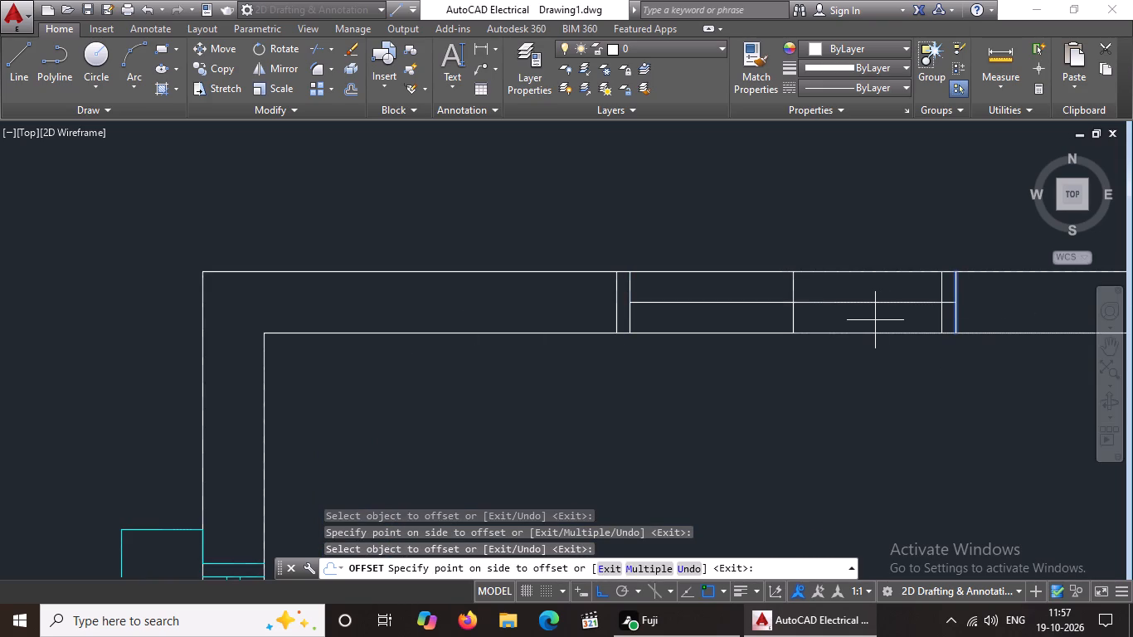
key(Escape)
Offset the horizontal middle line of the upper 13' x 10' bedroom's top-wall window 1" to both sides.
key(o)
key(Return)
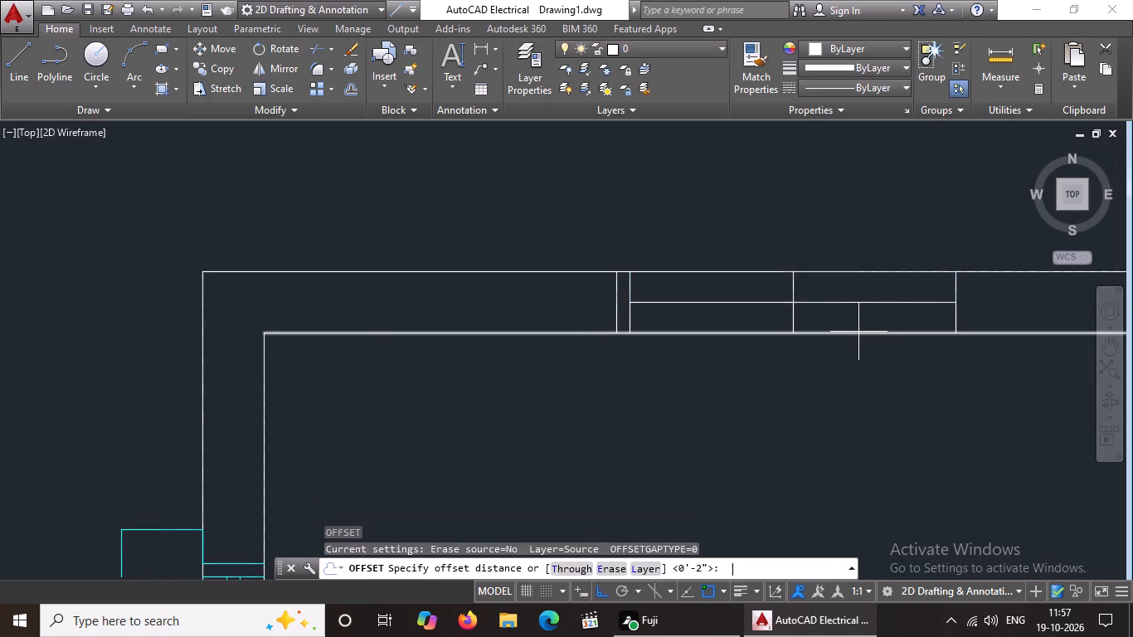
text(1")
key(Return)
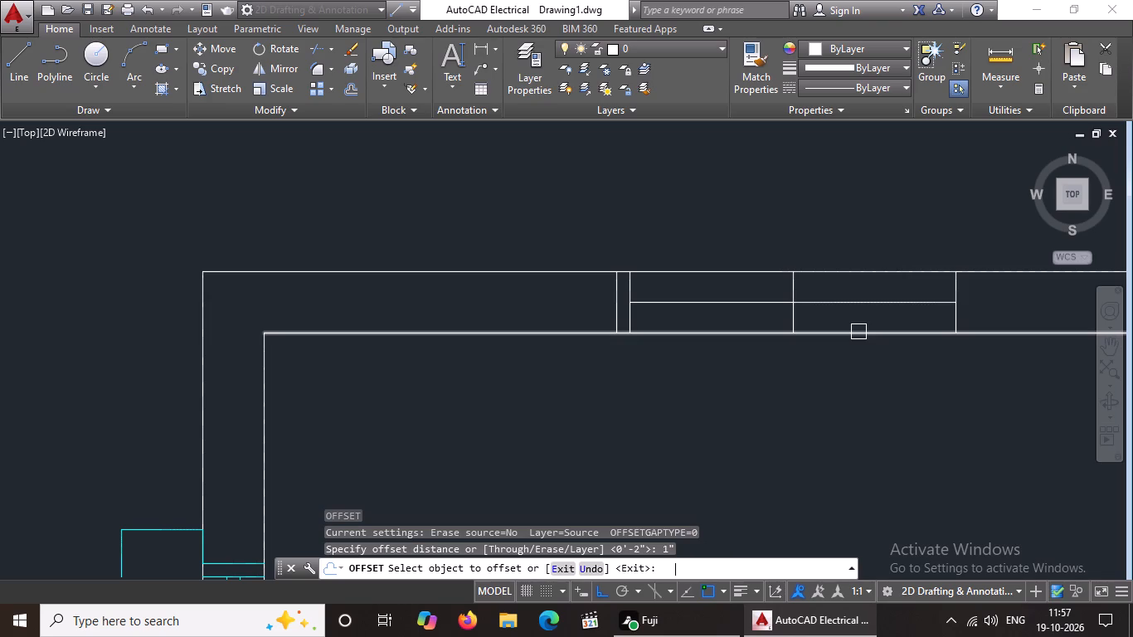
click(766, 297)
click(766, 276)
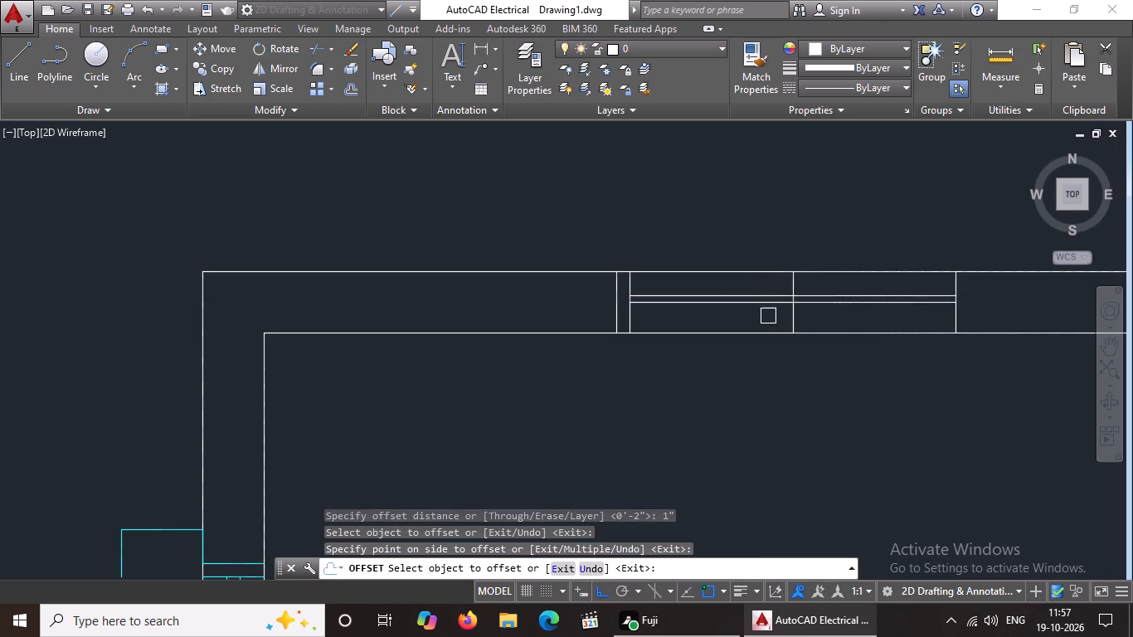
drag(771, 306, 766, 317)
click(762, 334)
key(Escape)
Delete the original horizontal middle line between the two offset lines in the upper 13' x 10' bedroom's top-wall window.
scroll(788, 298, up, 2)
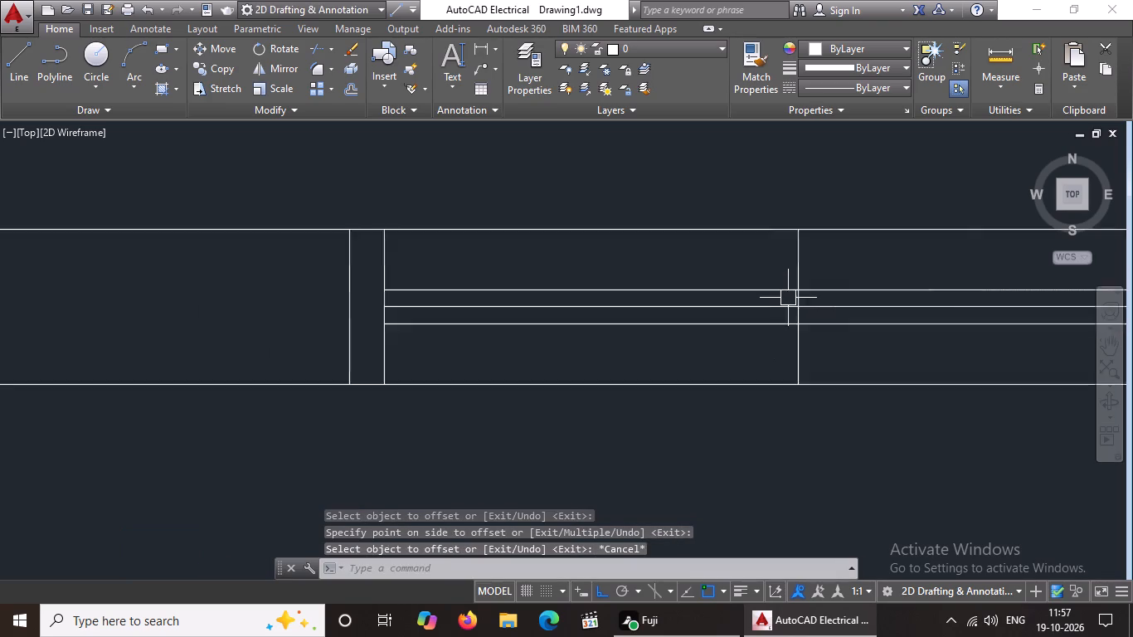
scroll(788, 298, up, 1)
click(766, 315)
key(Delete)
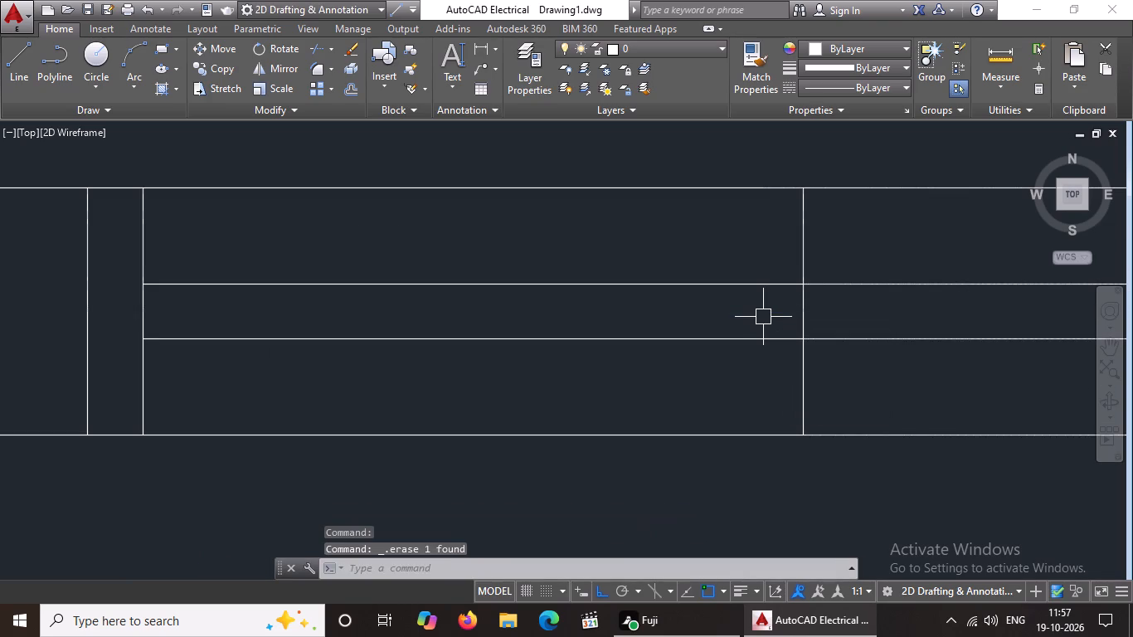
Draw a 9" vertical line across the first floor 12'8" x 12'7" bedroom's top wall from the midpoint of its inner face.
scroll(733, 359, down, 6)
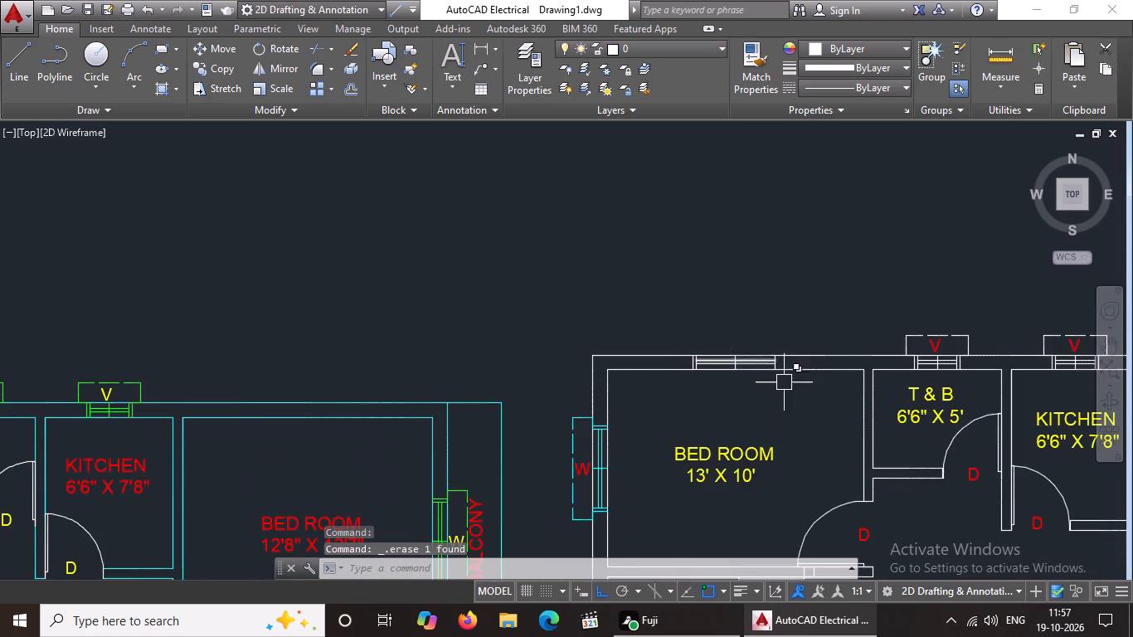
scroll(823, 398, down, 1)
middle_drag(828, 405, 348, 312)
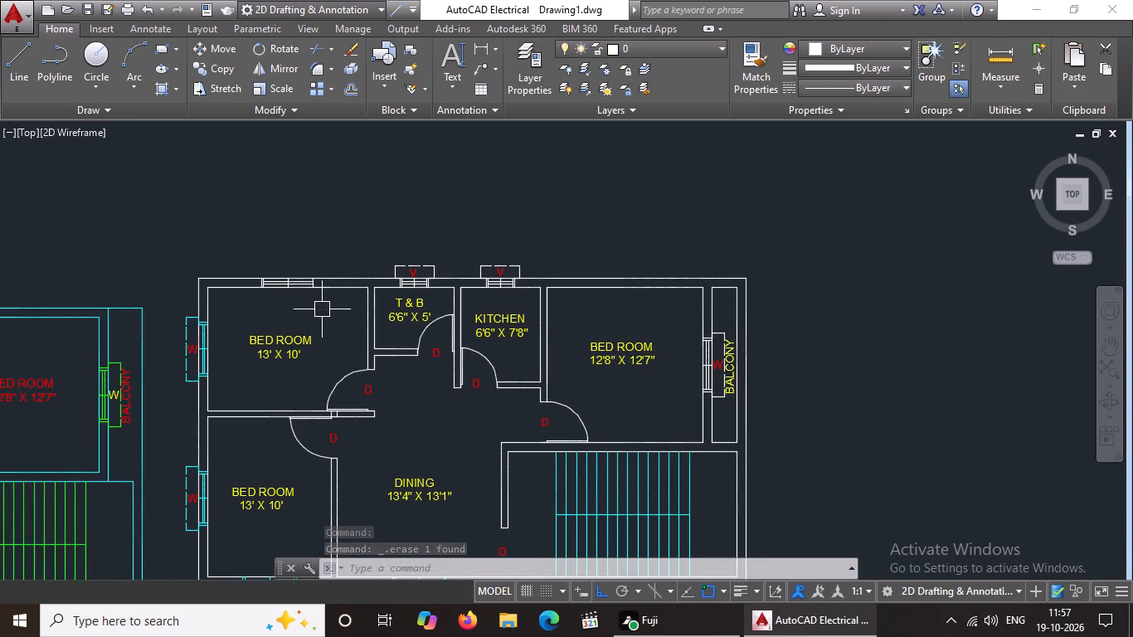
scroll(255, 291, up, 2)
click(17, 64)
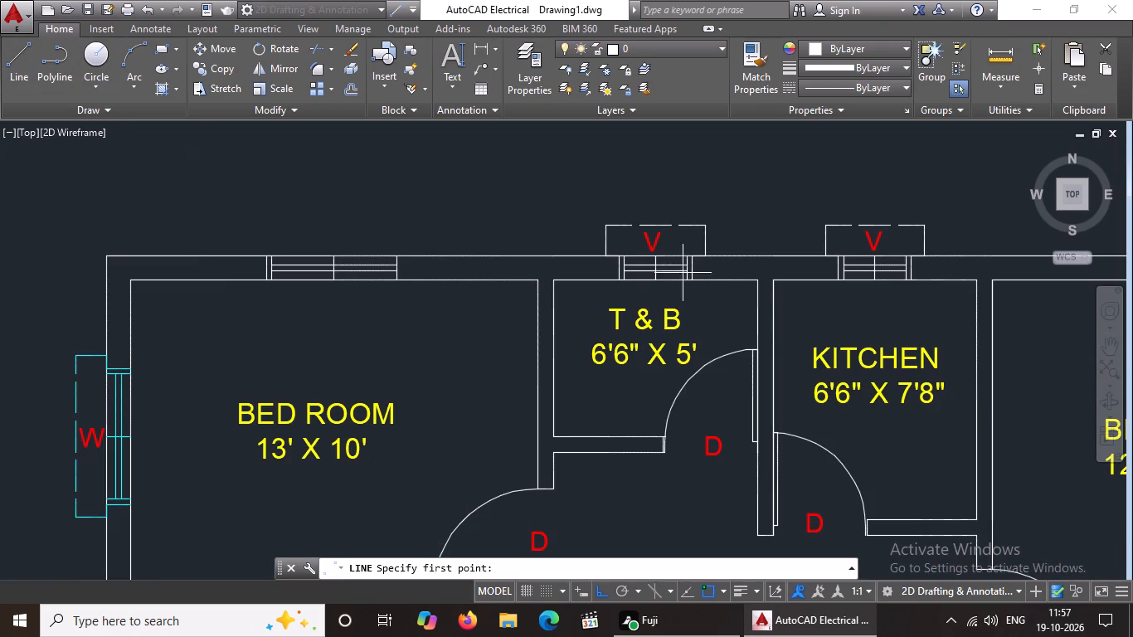
scroll(687, 264, down, 3)
scroll(828, 279, up, 3)
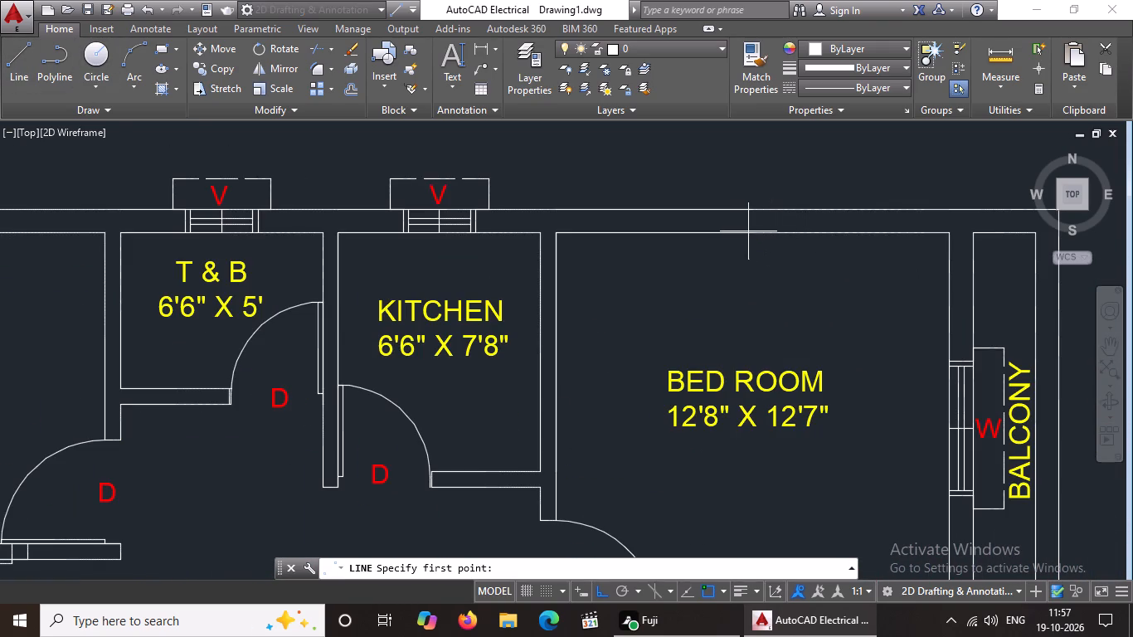
click(747, 232)
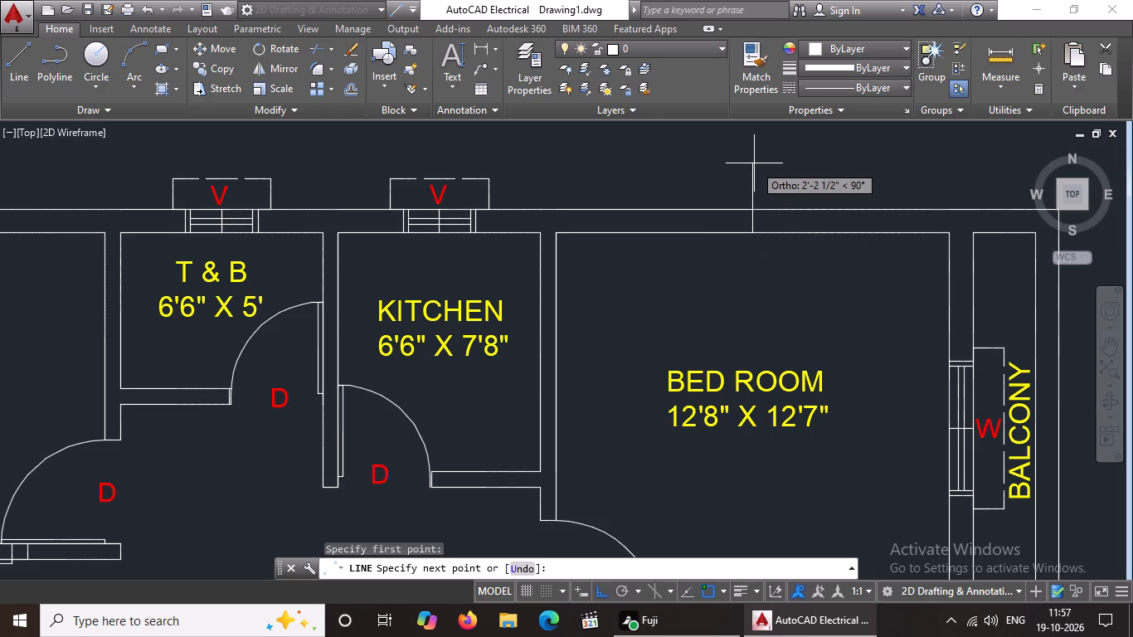
key(9)
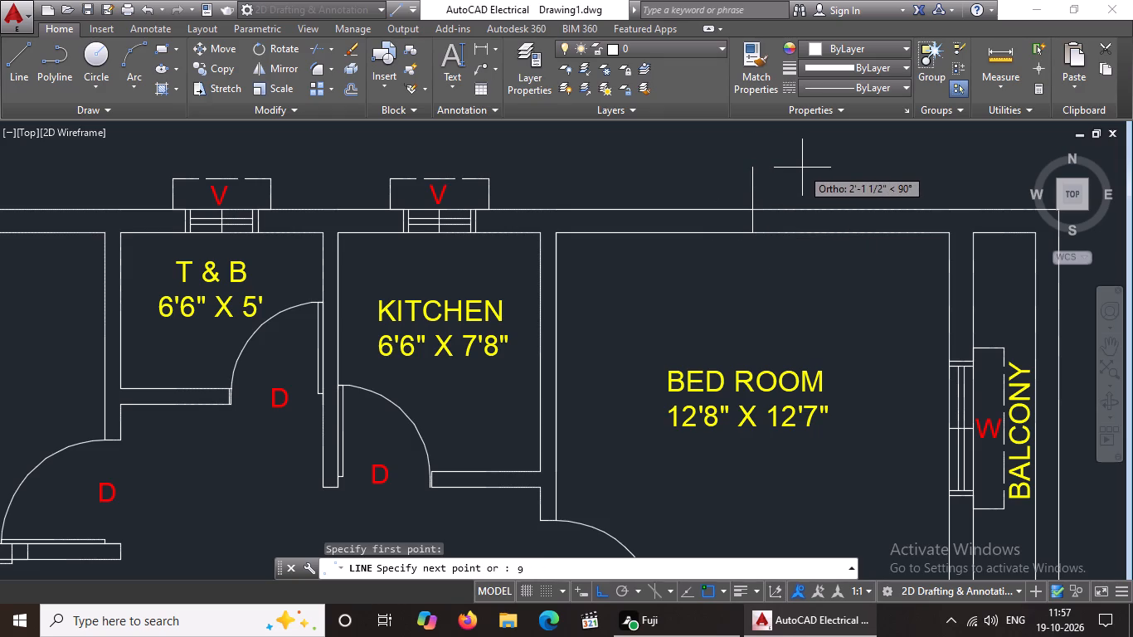
key(shift+quotedbl)
key(Return)
key(Return)
key(Escape)
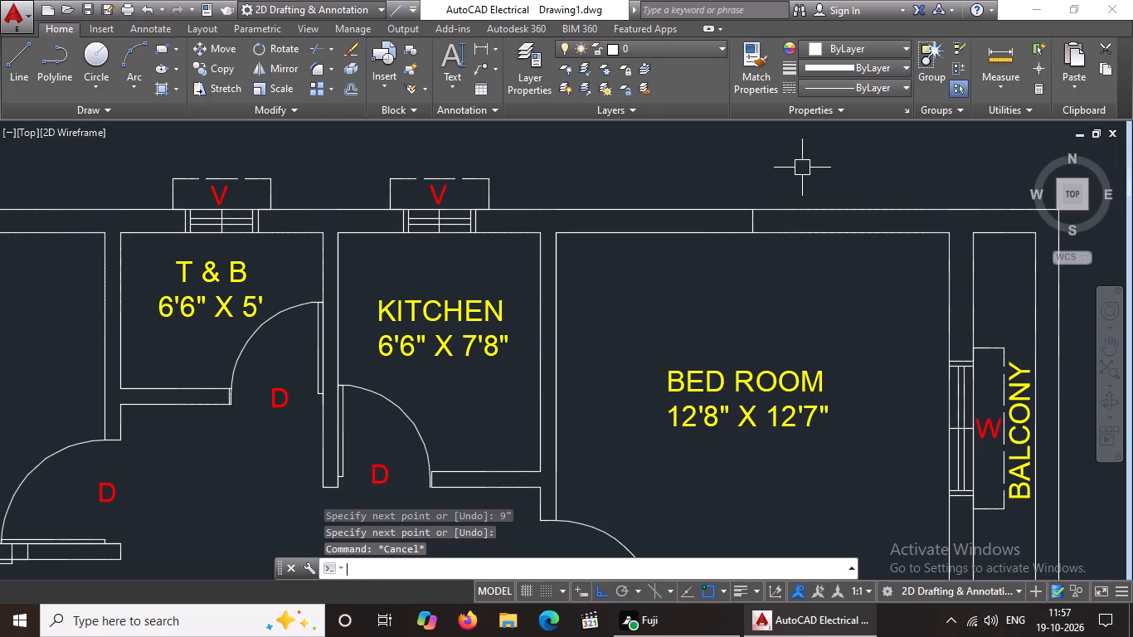
Offset the vertical line in the 12'8" x 12'7" bedroom's top wall 2' to both sides.
key(o)
key(Return)
text(2')
key(Return)
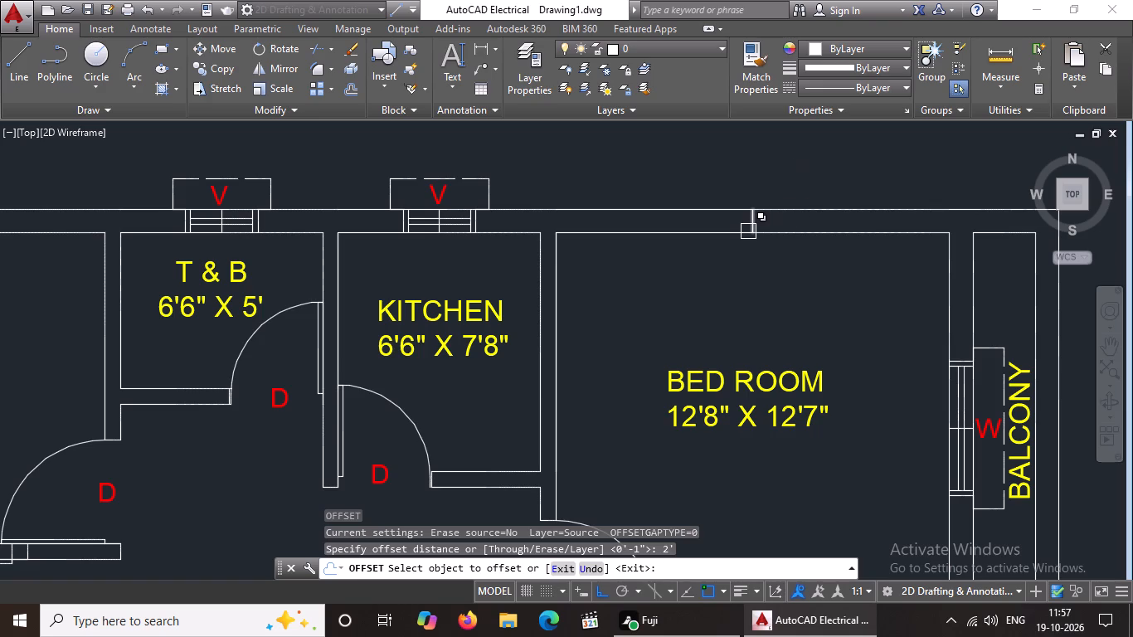
scroll(748, 231, up, 1)
click(754, 217)
click(615, 220)
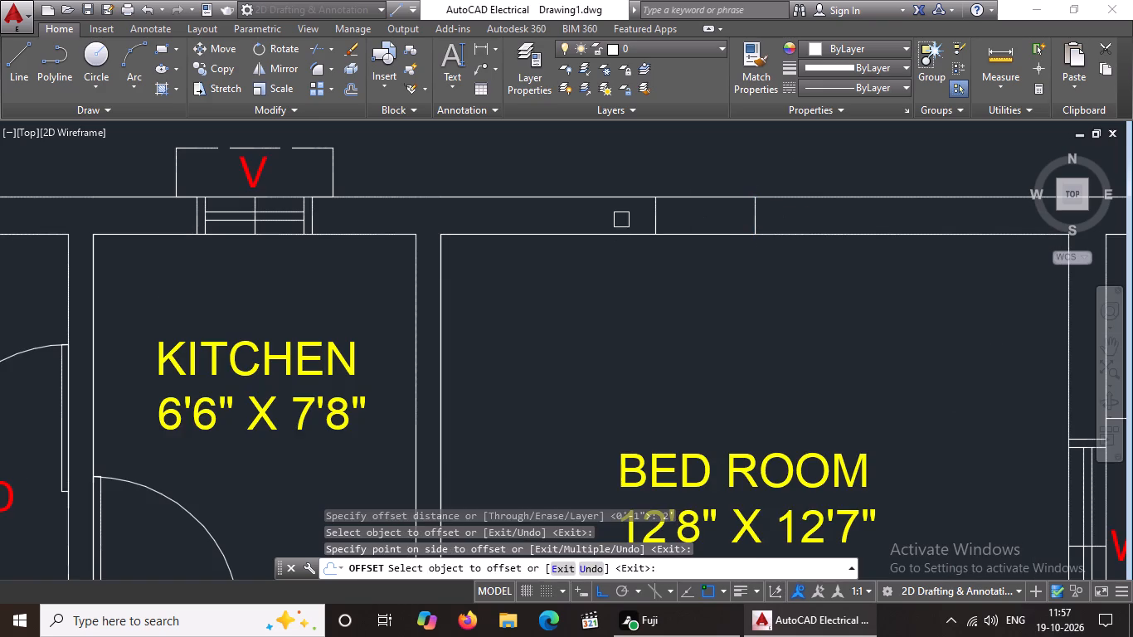
drag(750, 214, 787, 213)
click(858, 215)
scroll(861, 216, down, 3)
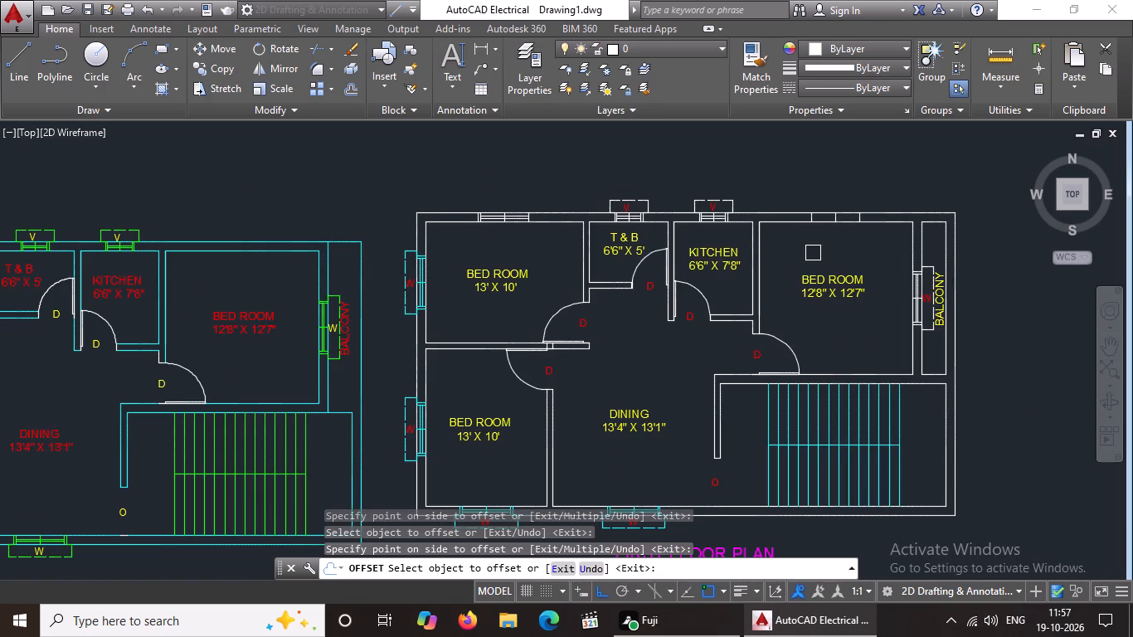
key(Escape)
Draw a horizontal line joining the midpoints of the two outer vertical lines in the 12'8" x 12'7" bedroom's top wall.
scroll(825, 222, up, 3)
key(l)
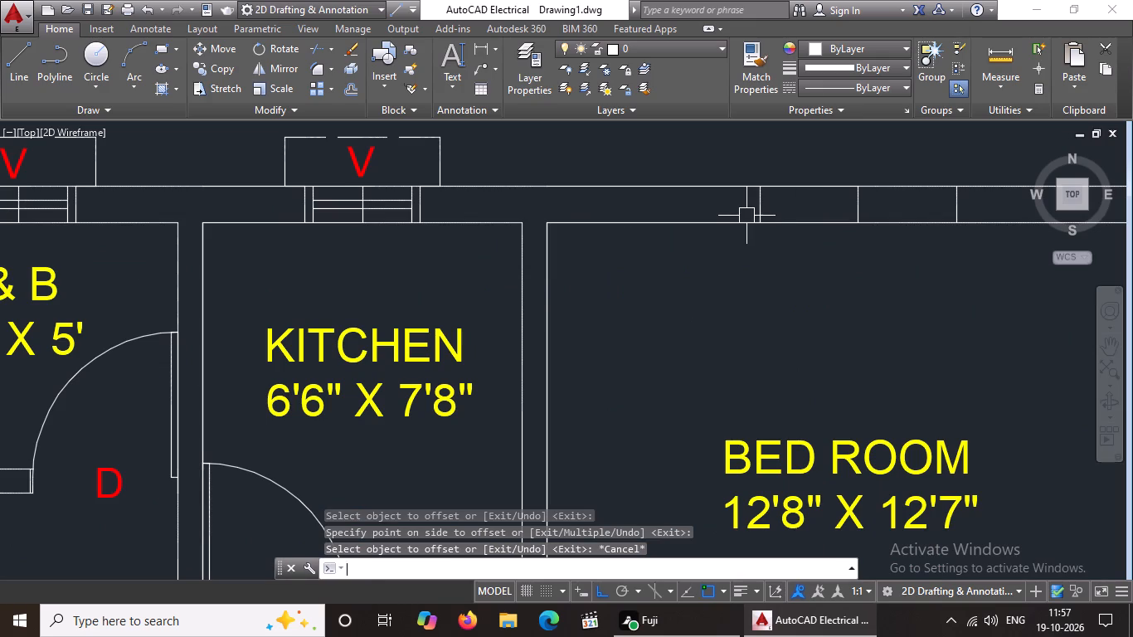
key(Return)
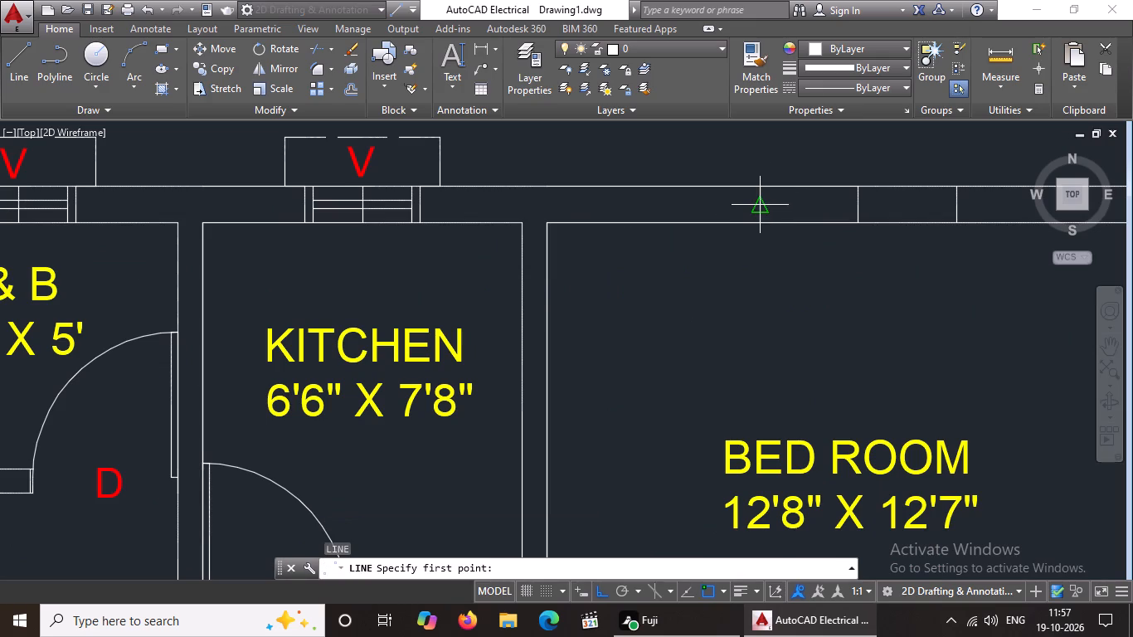
drag(761, 200, 778, 202)
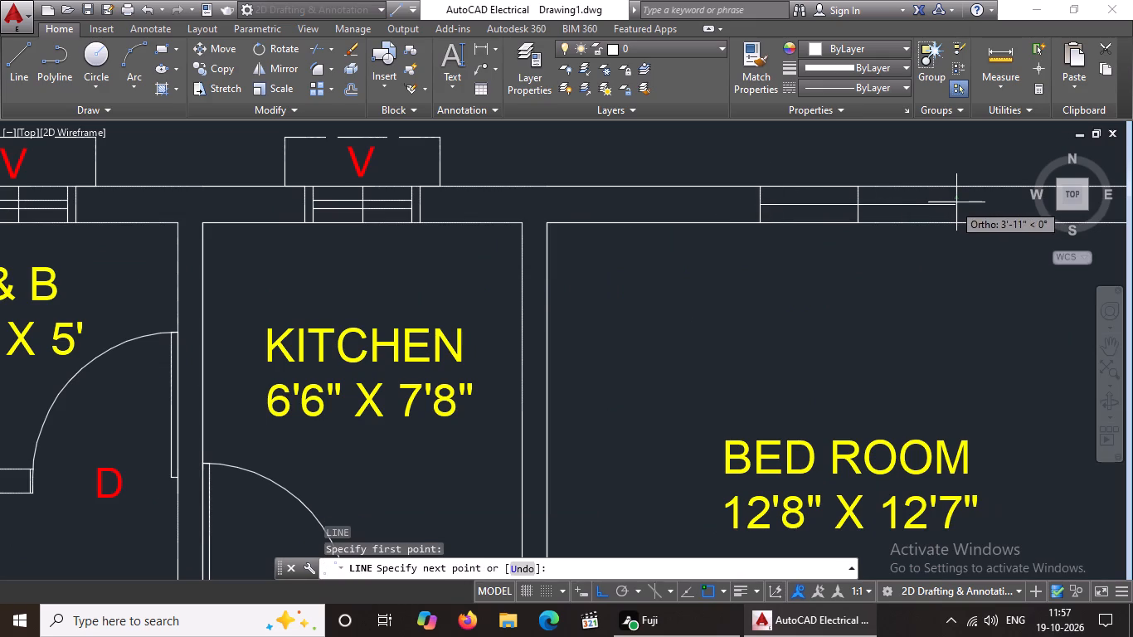
click(962, 202)
scroll(989, 213, down, 3)
key(Escape)
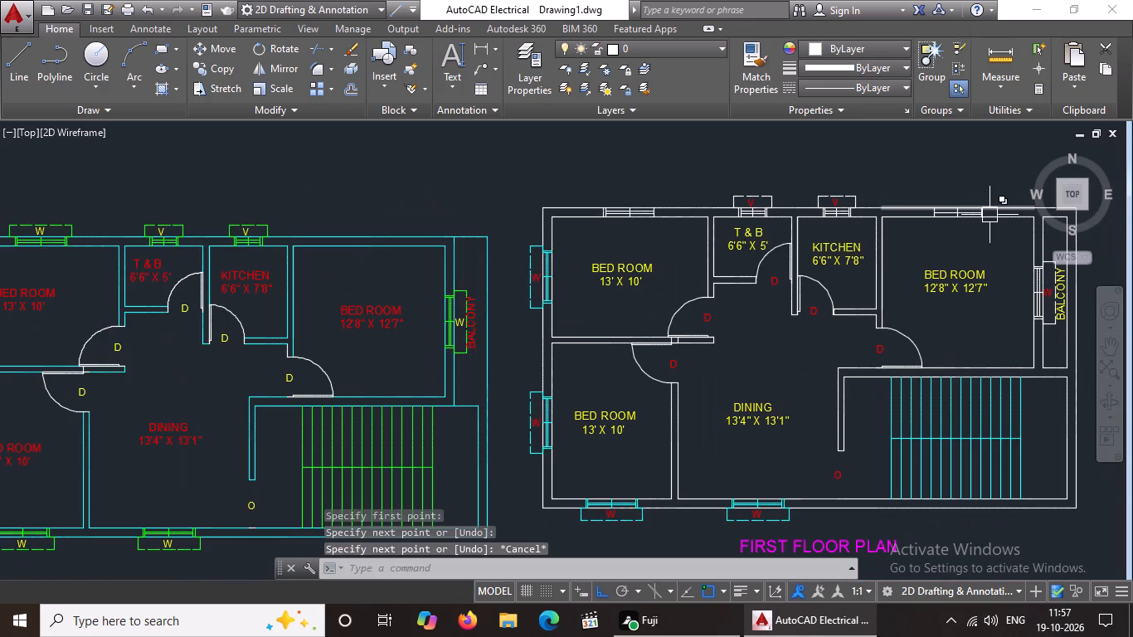
Offset the right end line of the upper 13' x 10' first floor bedroom's top-wall window 2" outward.
key(o)
key(Return)
key(2)
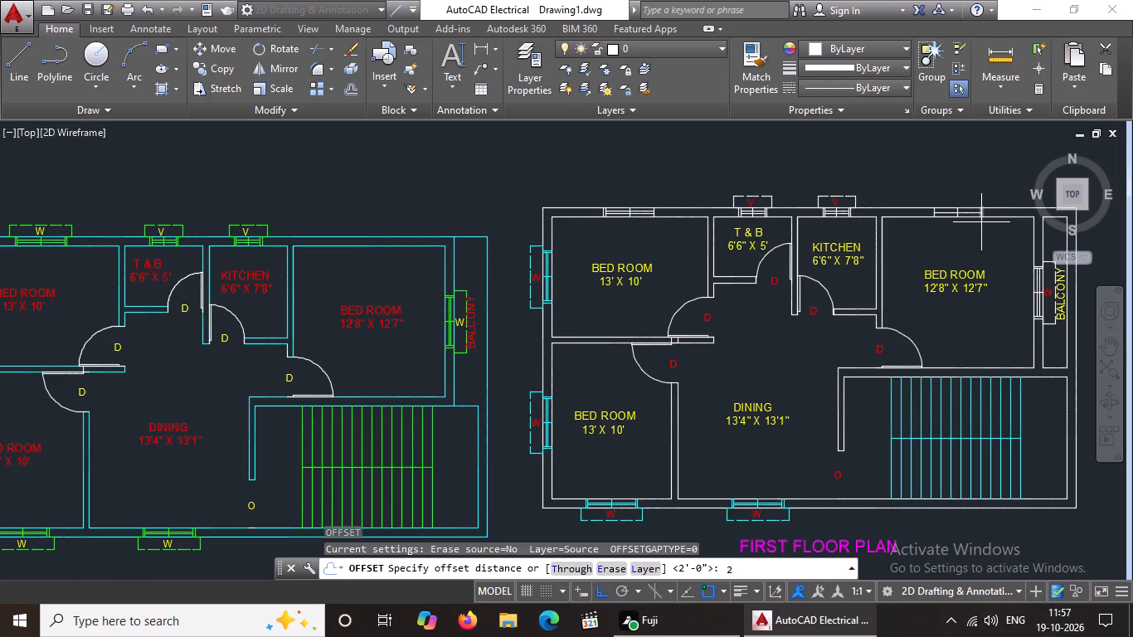
key(shift+quotedbl)
key(Return)
scroll(972, 216, up, 3)
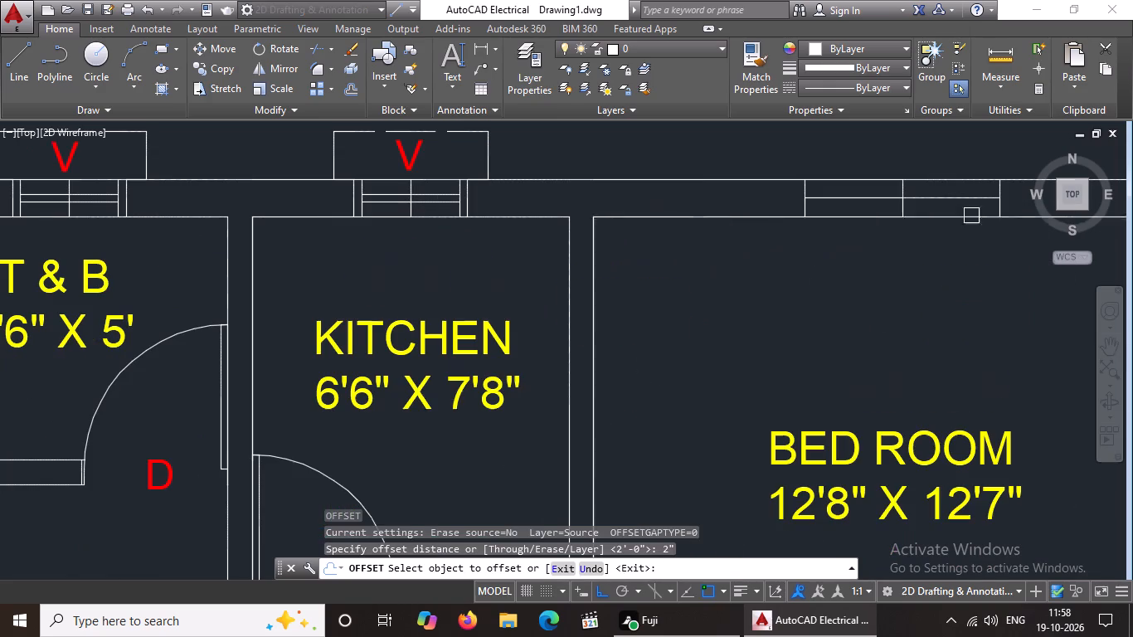
scroll(146, 208, down, 4)
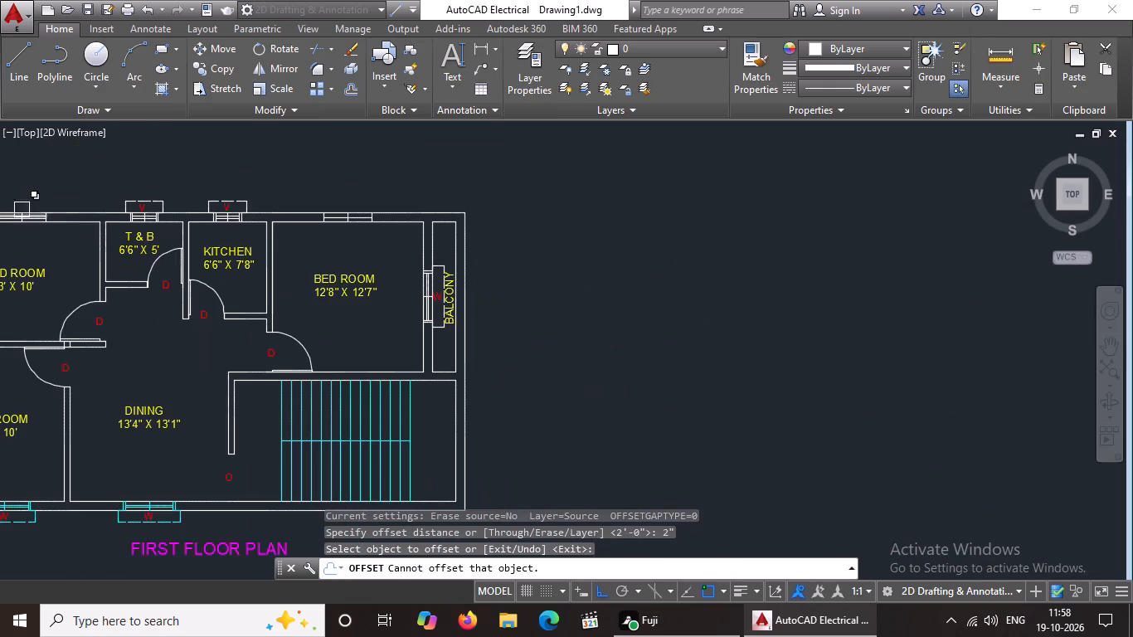
middle_drag(95, 232, 216, 295)
scroll(154, 276, up, 5)
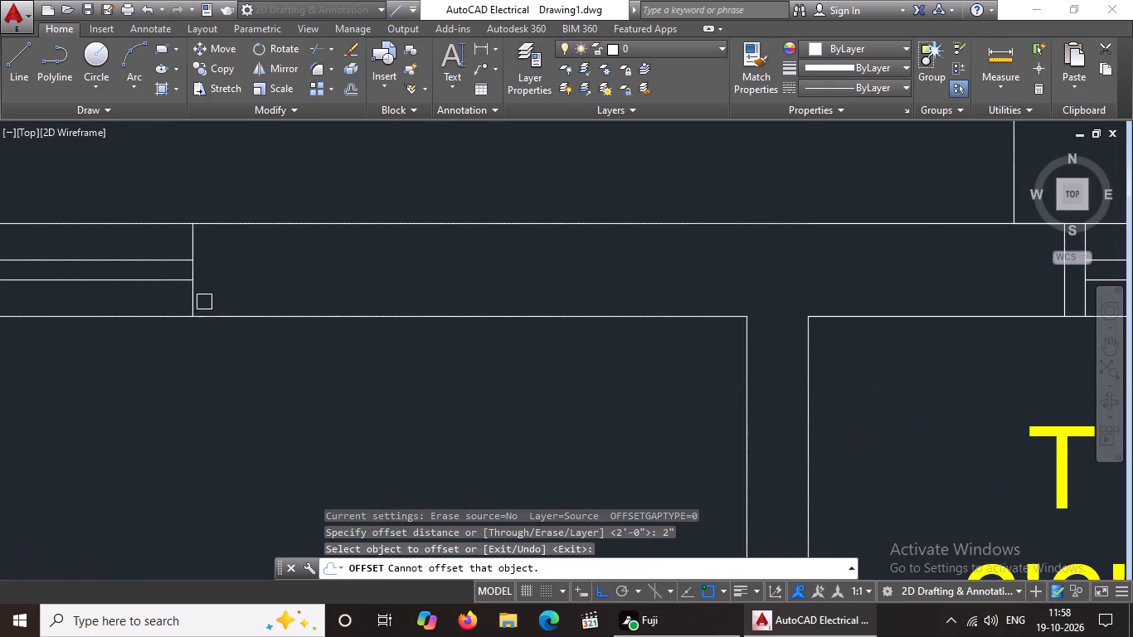
drag(199, 299, 224, 292)
click(259, 287)
scroll(265, 284, down, 3)
scroll(875, 309, down, 1)
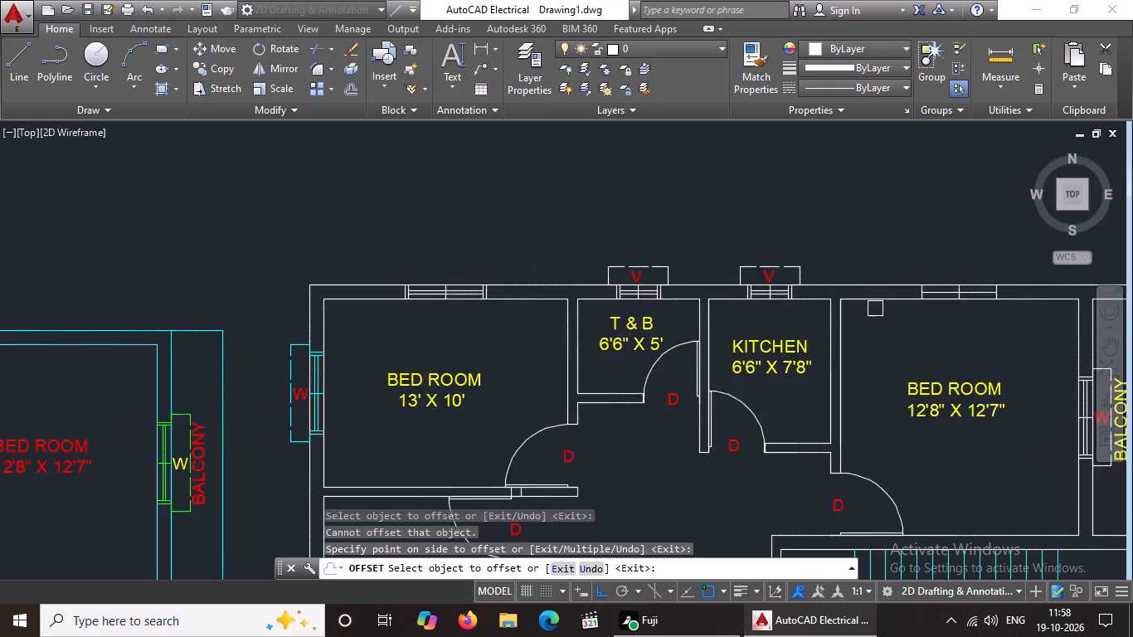
Offset both end lines of the 12'8" x 12'7" first floor bedroom's top-wall window 2" outward.
scroll(982, 291, down, 1)
scroll(983, 290, up, 4)
click(703, 317)
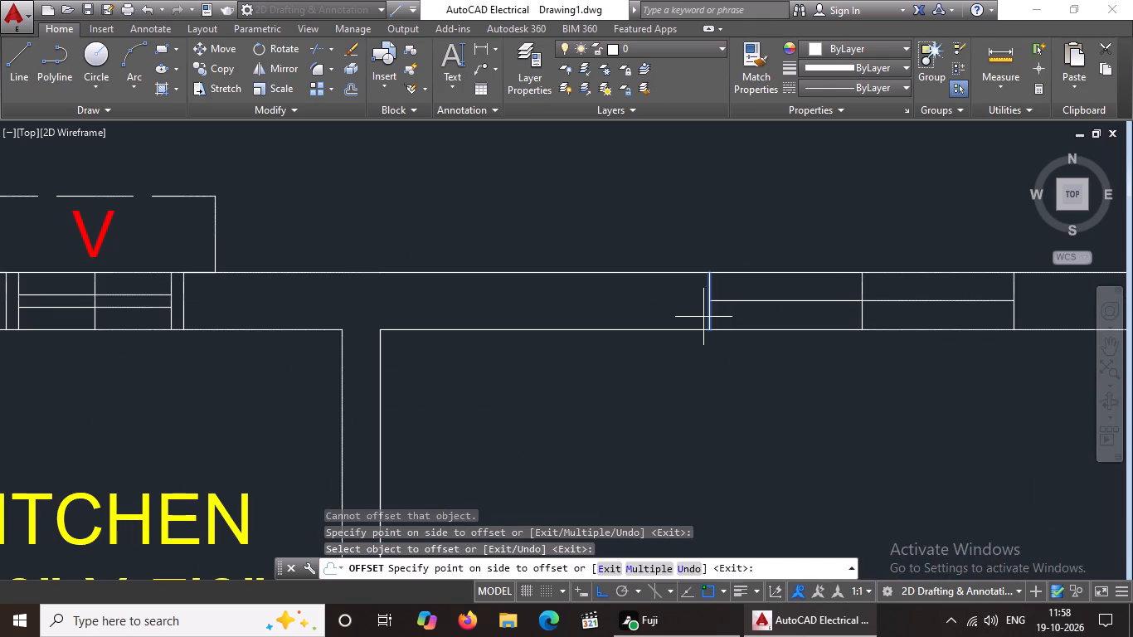
drag(610, 317, 668, 315)
drag(1013, 321, 1041, 314)
click(1076, 309)
scroll(1072, 316, down, 3)
middle_drag(1021, 329, 748, 353)
scroll(699, 353, up, 1)
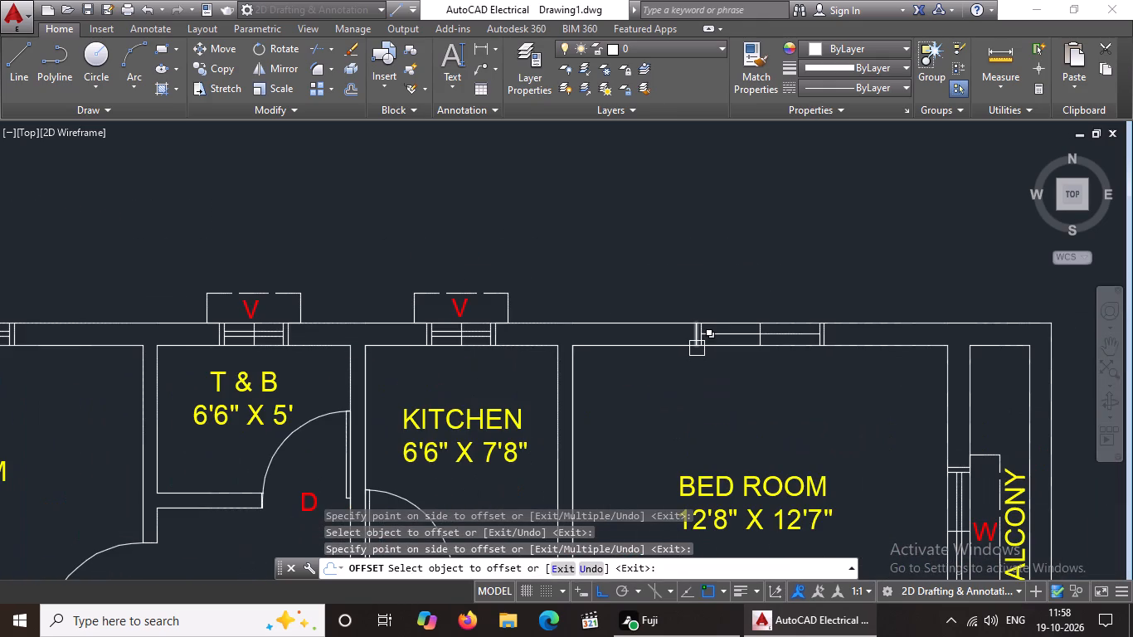
key(Escape)
From the right end of the 12'8" x 12'7" bedroom's top-wall window, draw a line 5" outward along the wall and 1' up.
key(l)
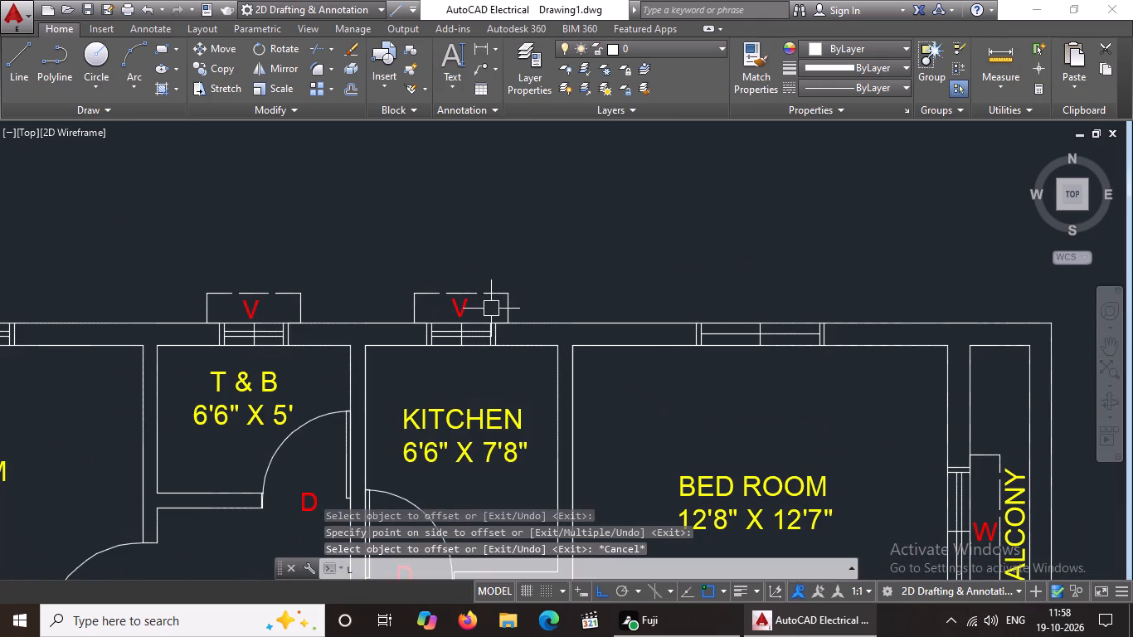
key(Return)
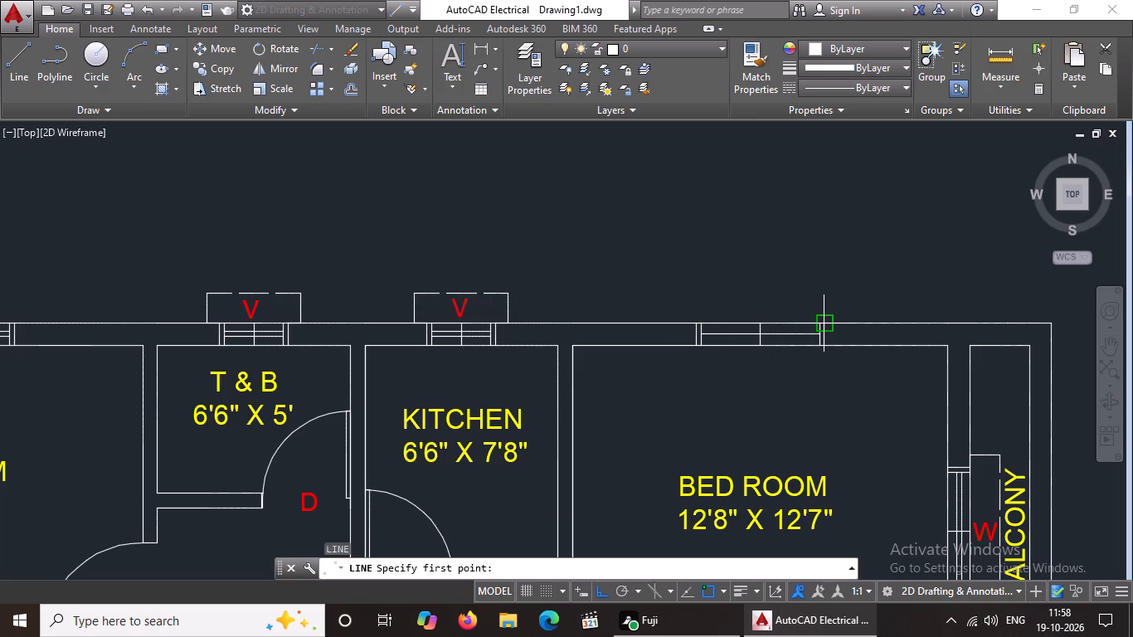
drag(827, 325, 834, 323)
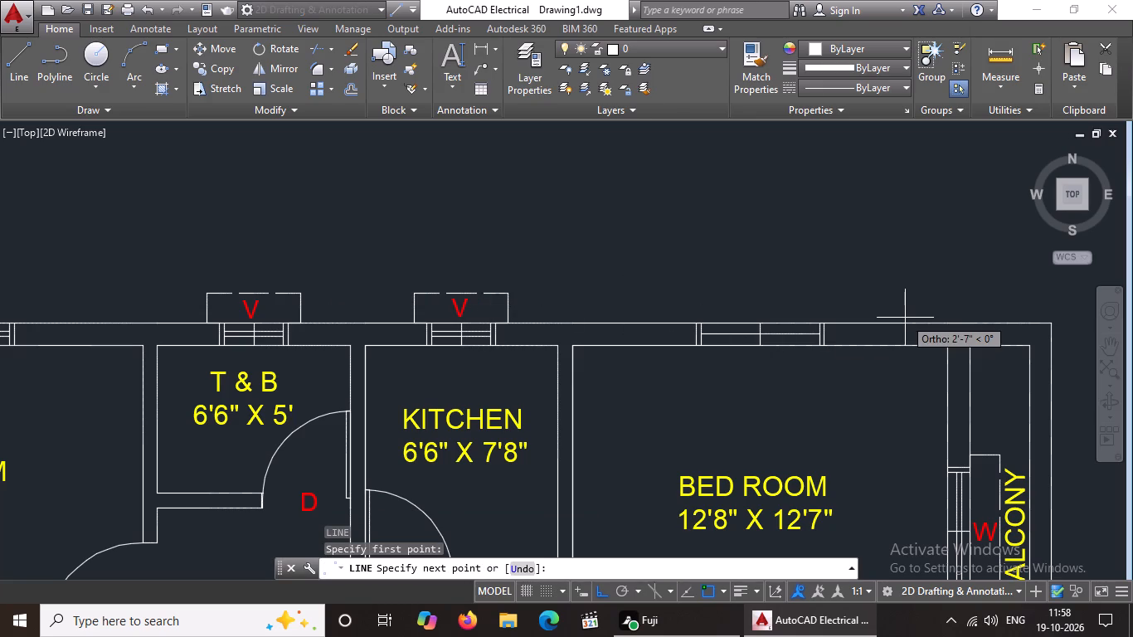
key(5)
key(shift+quotedbl)
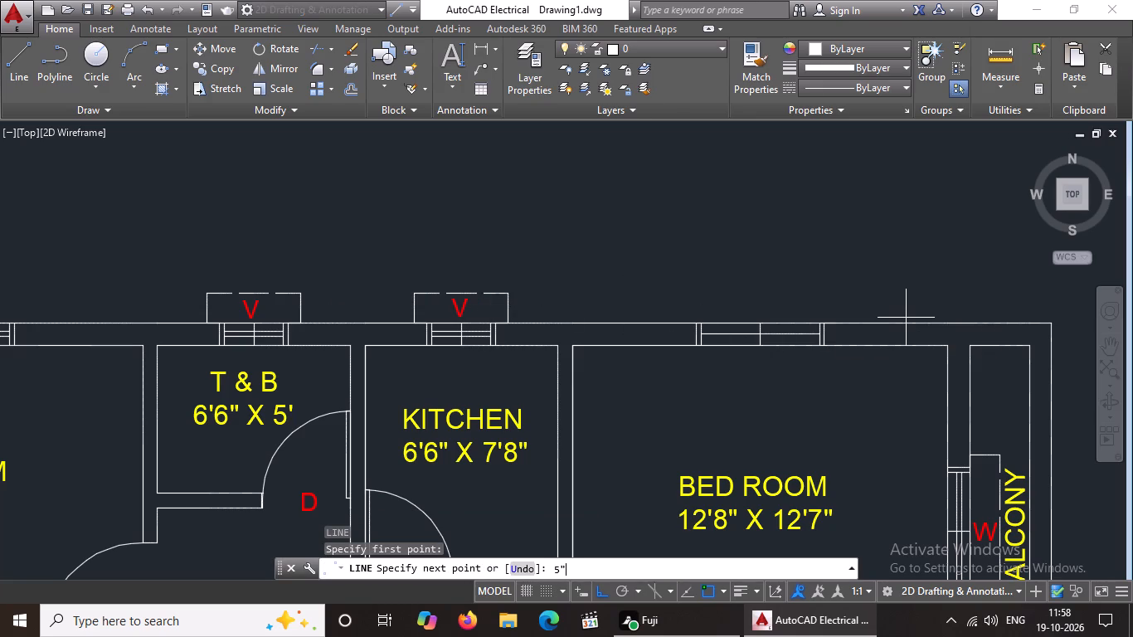
key(Return)
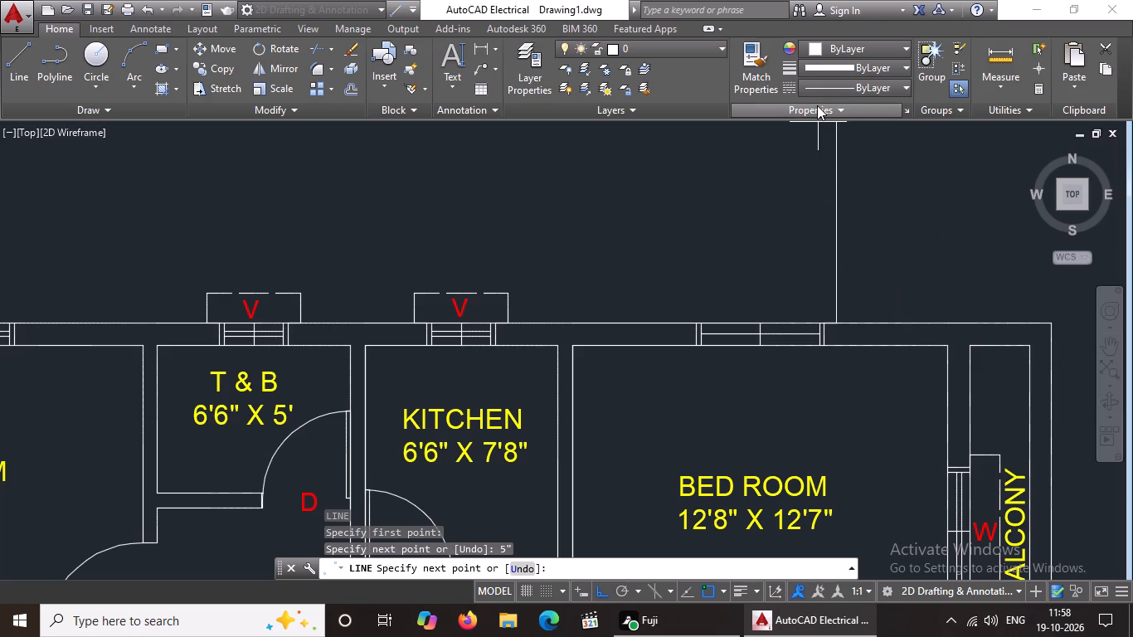
key(1)
key(apostrophe)
key(Return)
key(Return)
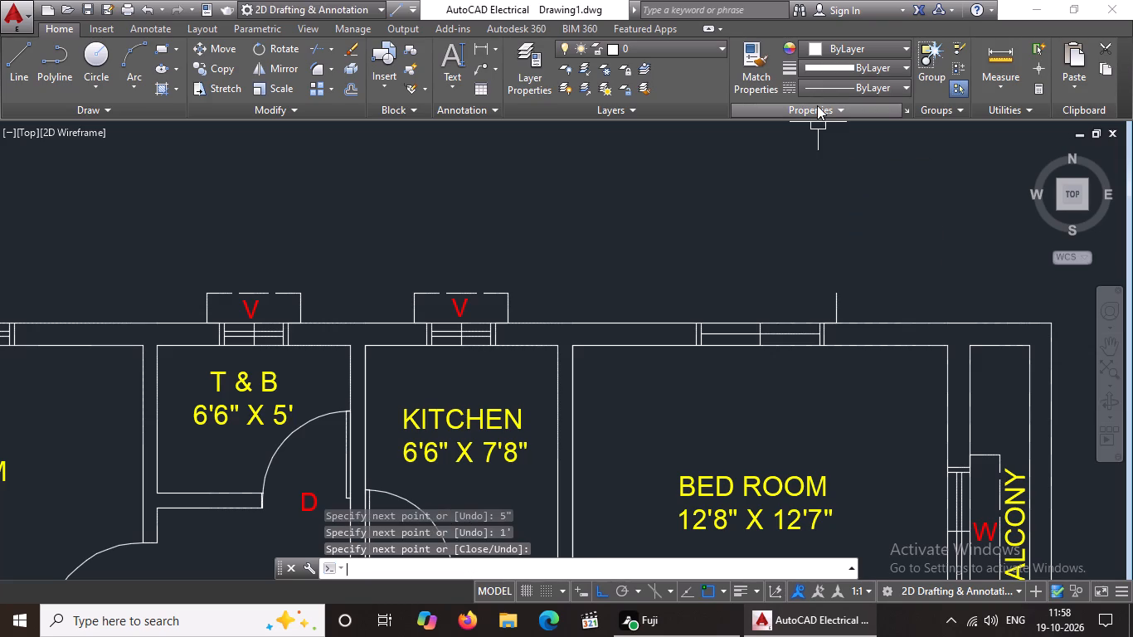
From the same window's left end, draw a line 5" outward, 1' up and across to the top of the right-hand projection line.
click(13, 65)
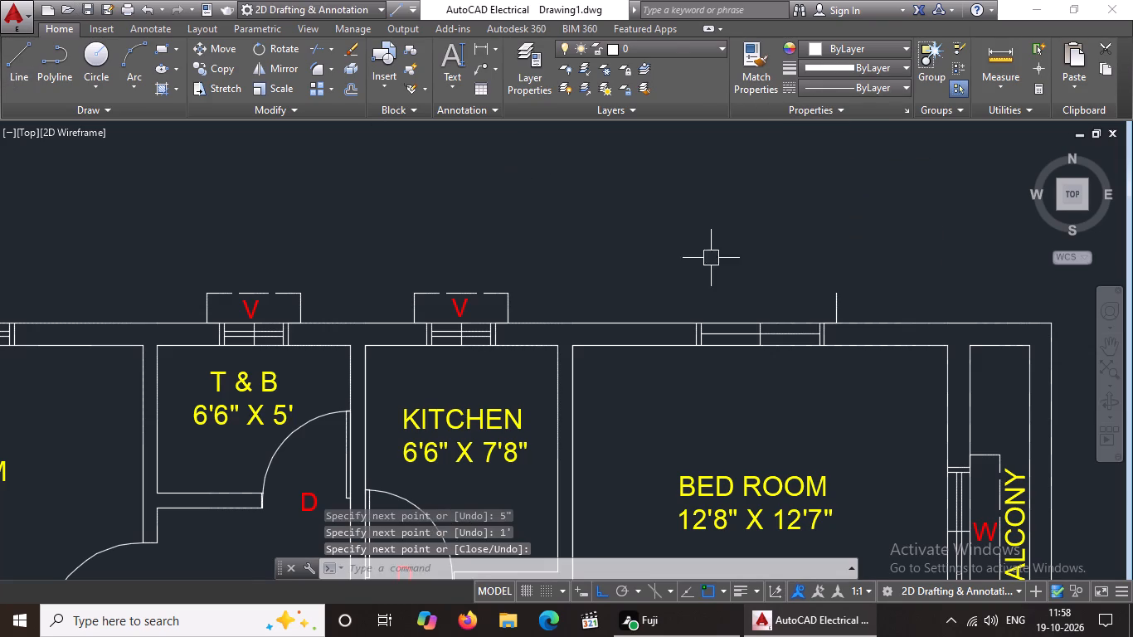
drag(18, 68, 27, 72)
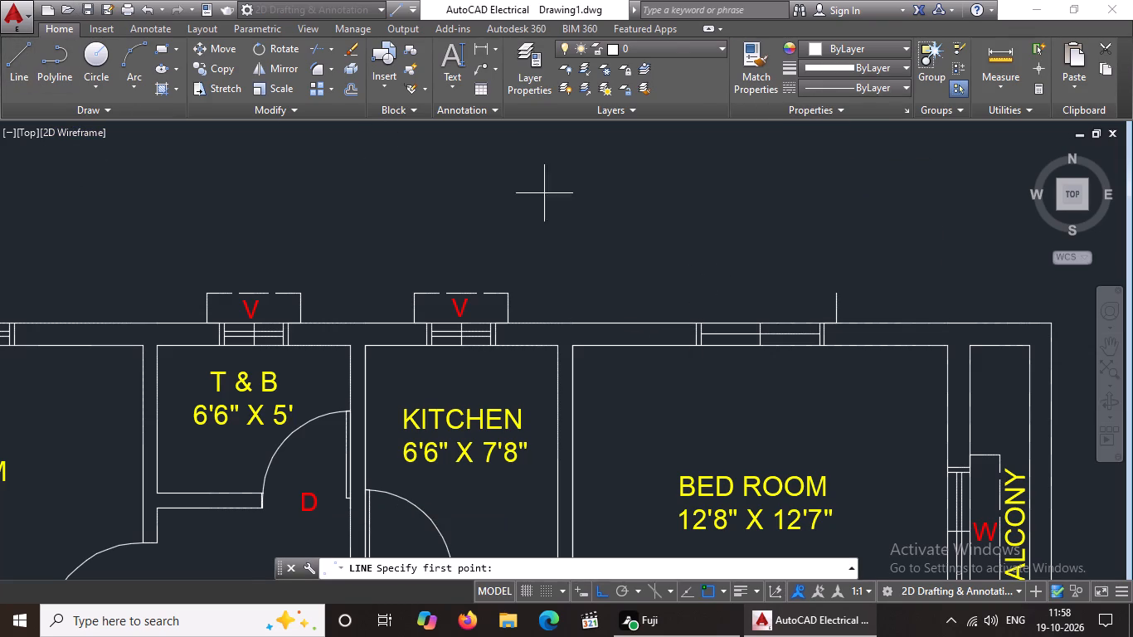
drag(689, 329, 678, 327)
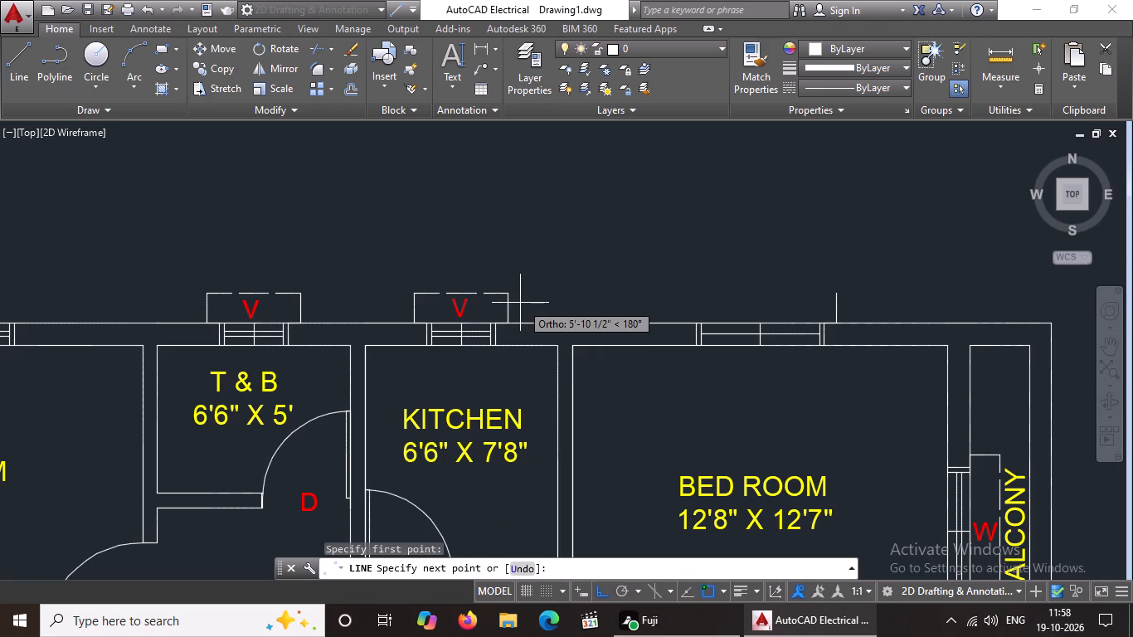
key(5)
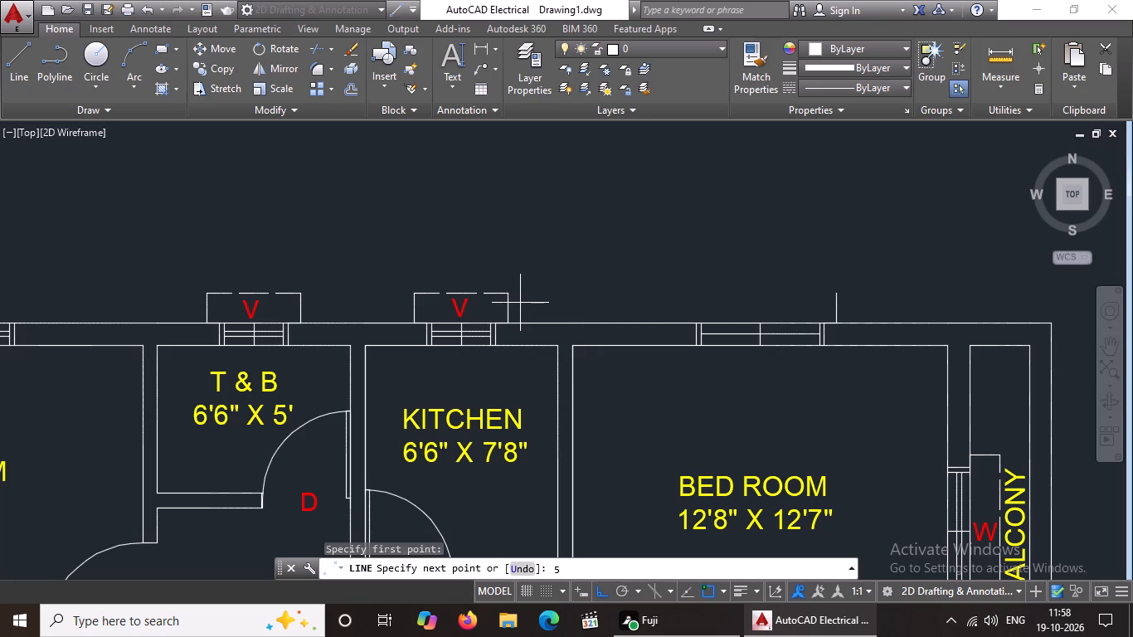
key(shift+quotedbl)
key(Return)
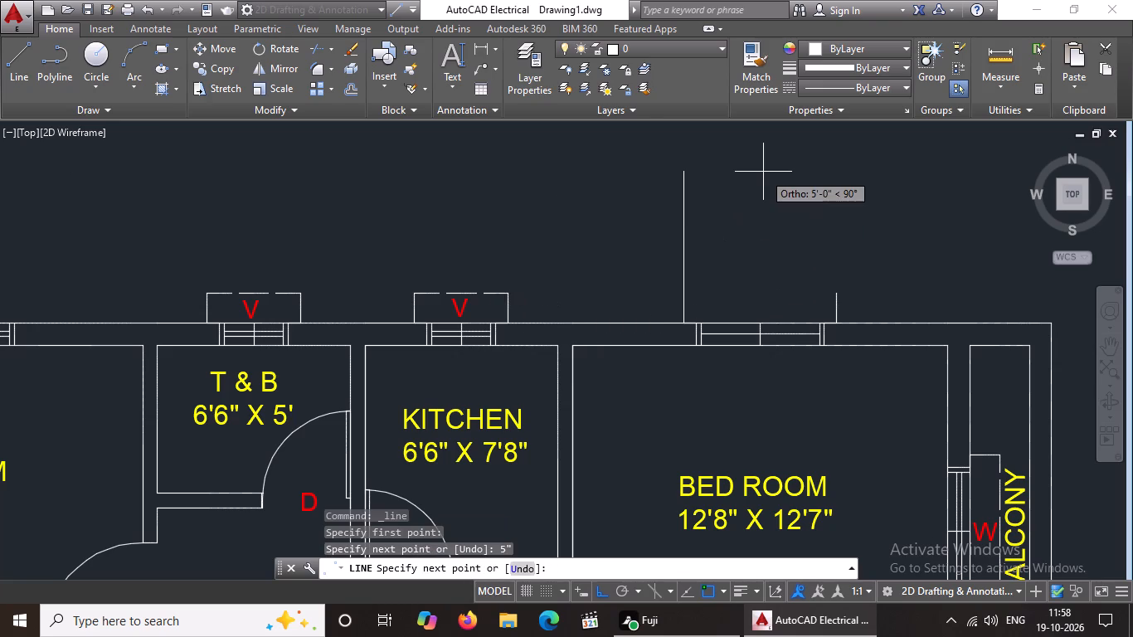
key(1)
key(apostrophe)
key(Return)
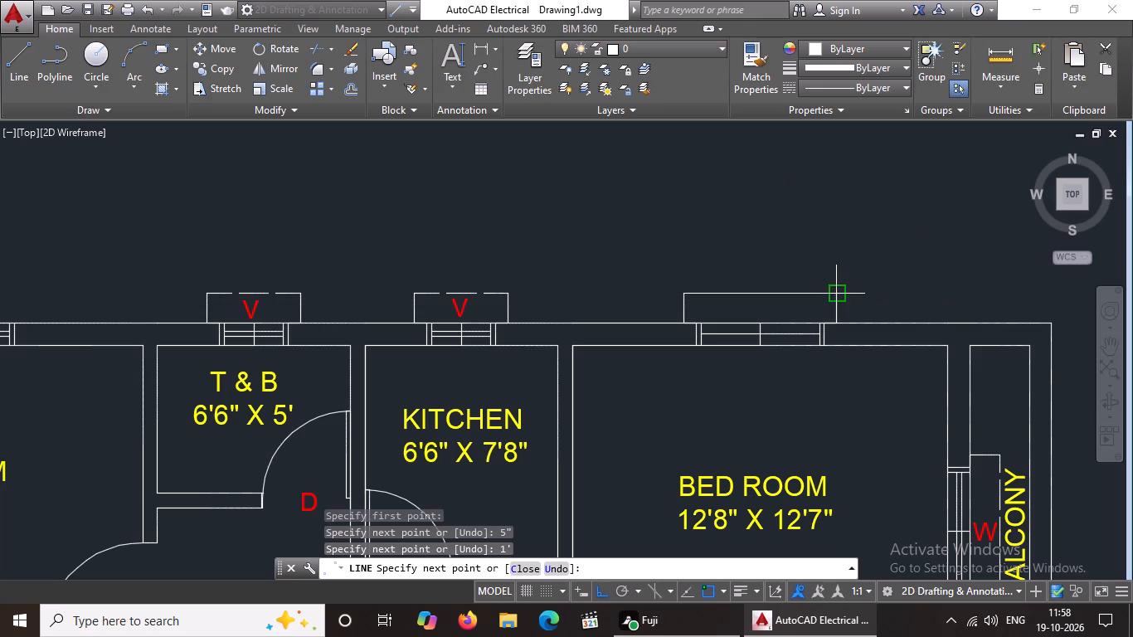
drag(838, 296, 847, 295)
key(Escape)
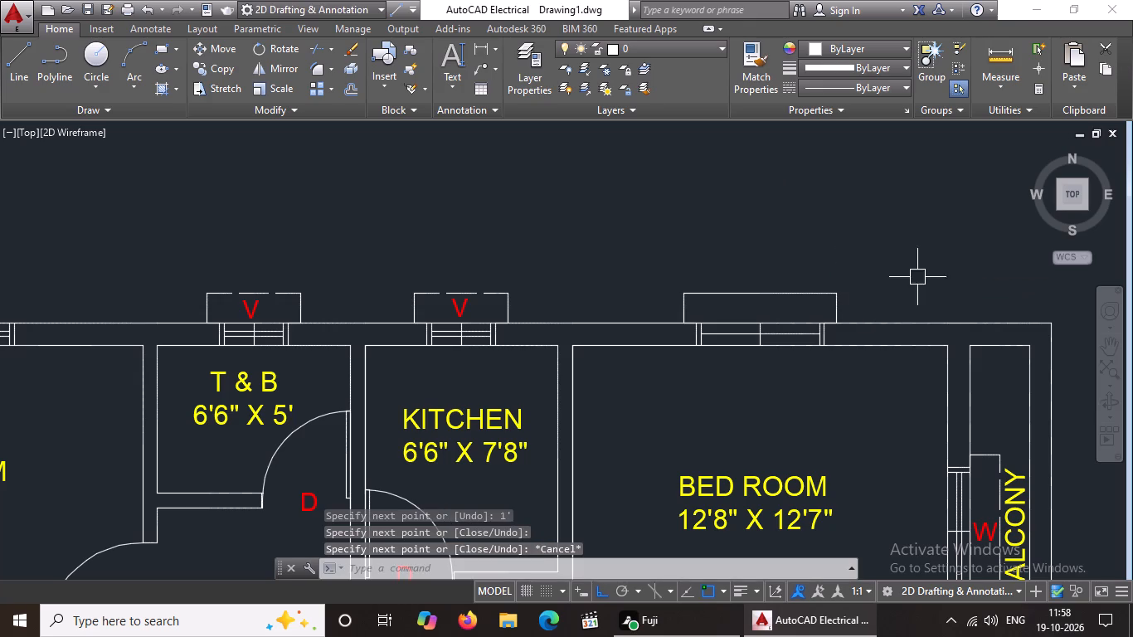
Start a line at the right end of the upper 13' x 10' first floor bedroom's top-wall window, running 5" outward along the wall.
scroll(868, 305, down, 2)
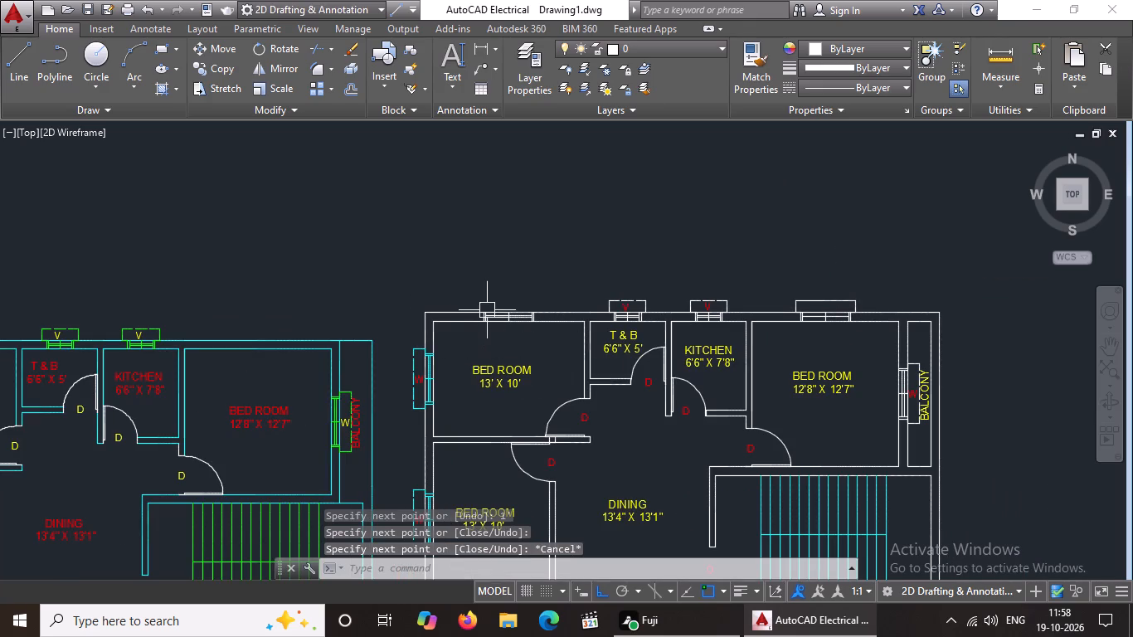
scroll(488, 307, up, 3)
key(l)
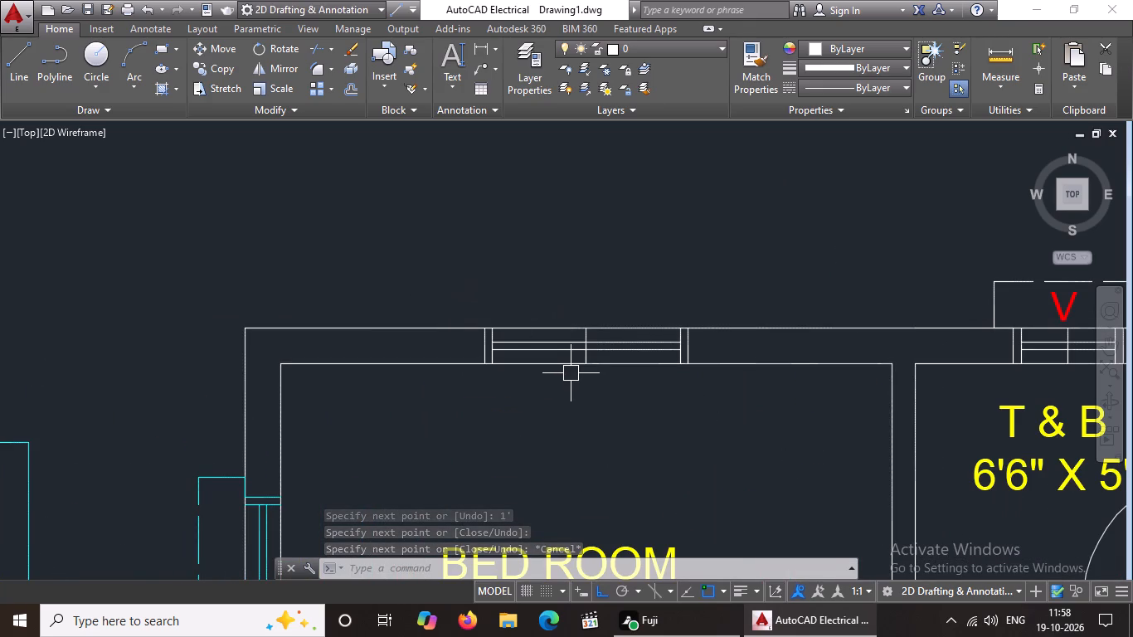
key(Return)
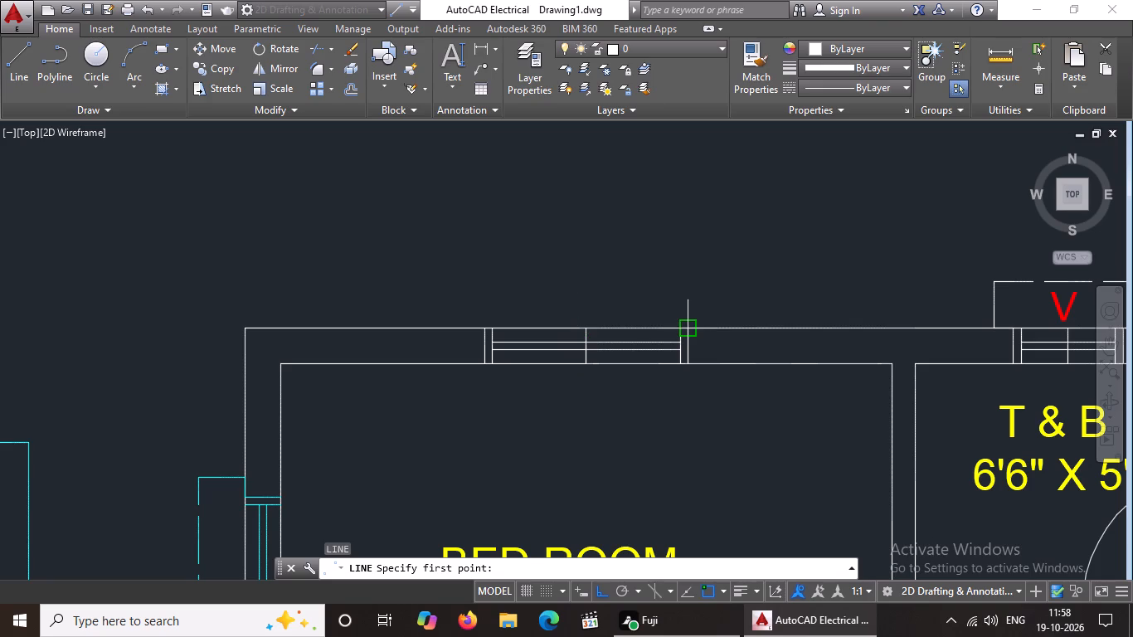
drag(681, 330, 700, 323)
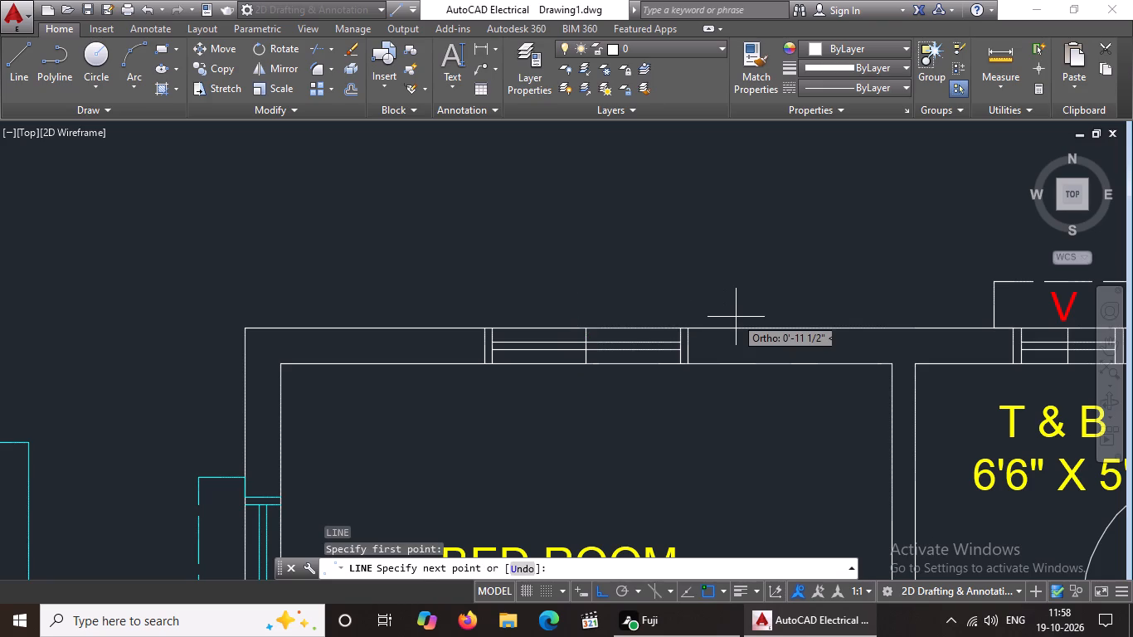
key(5)
key(shift+quotedbl)
key(Return)
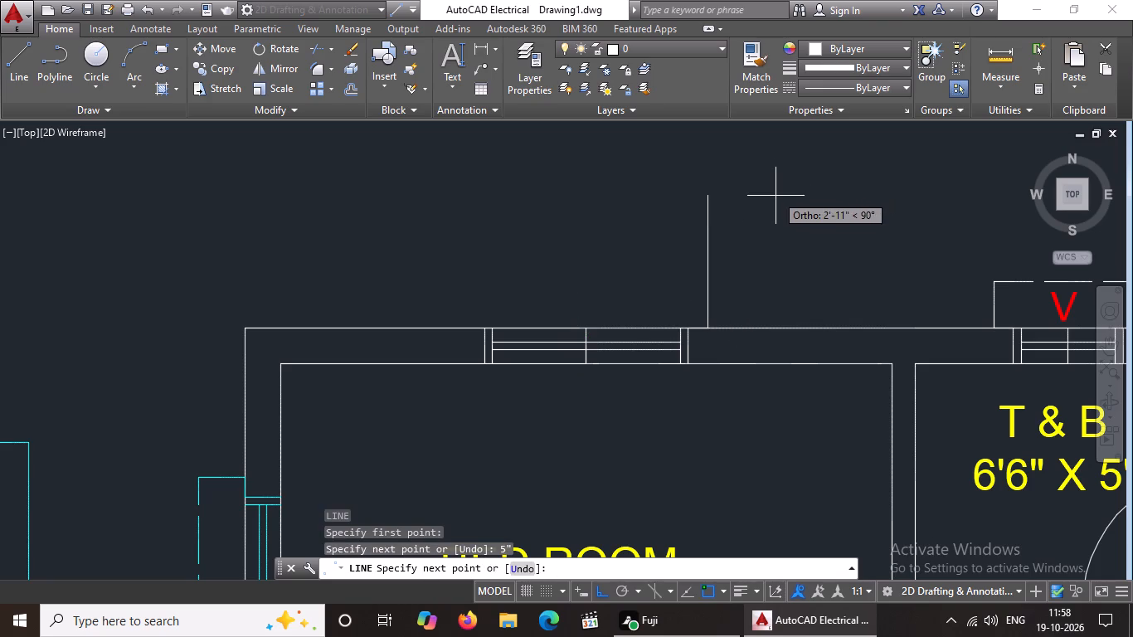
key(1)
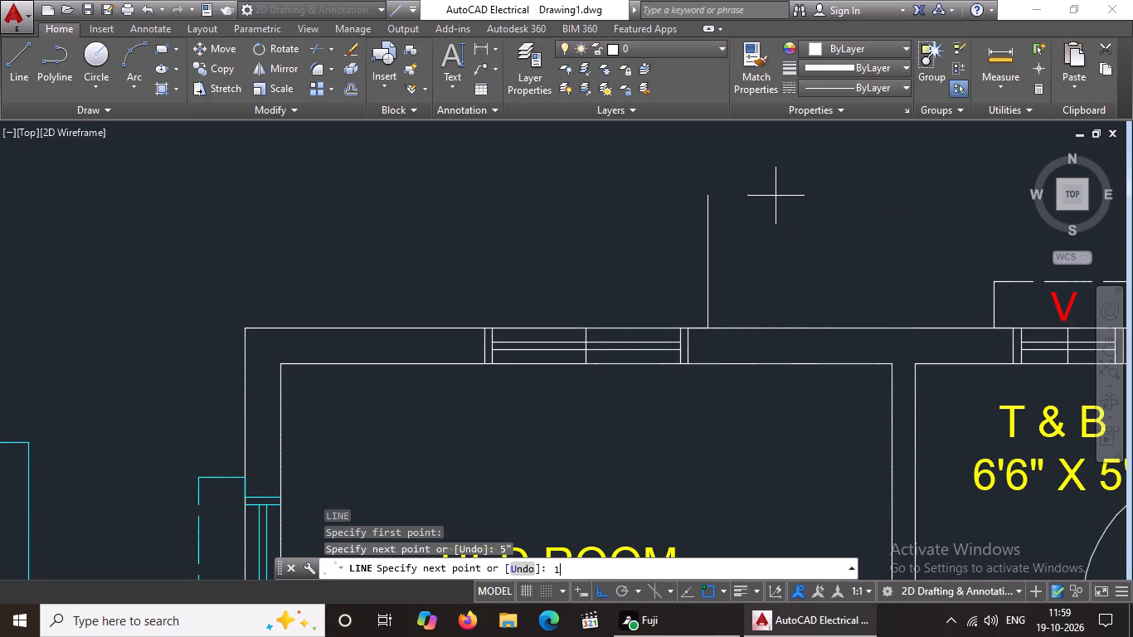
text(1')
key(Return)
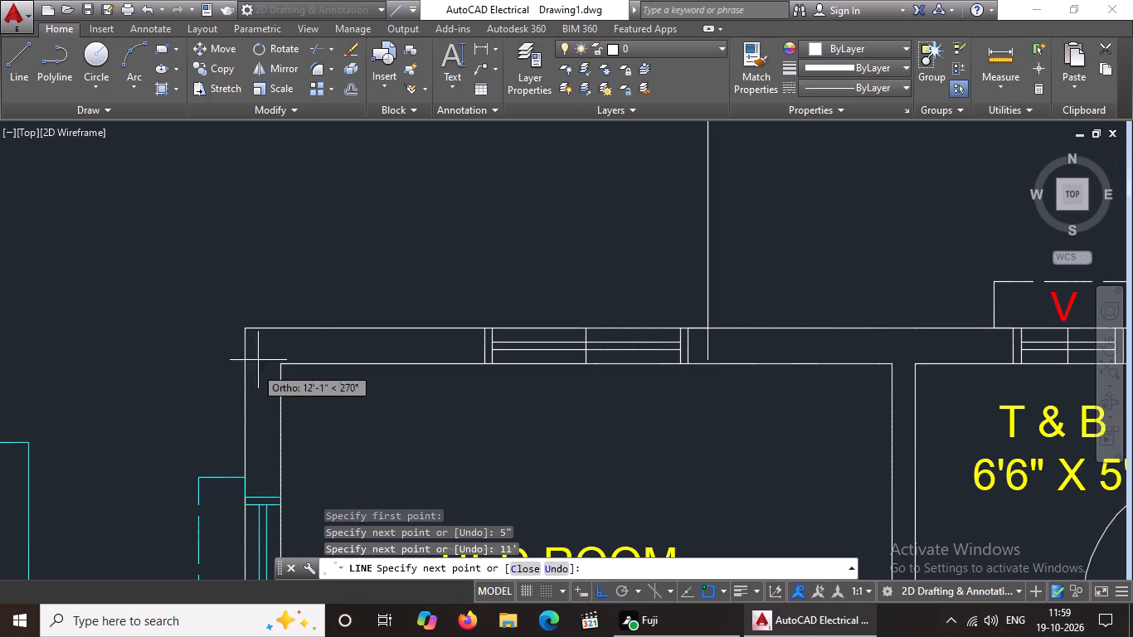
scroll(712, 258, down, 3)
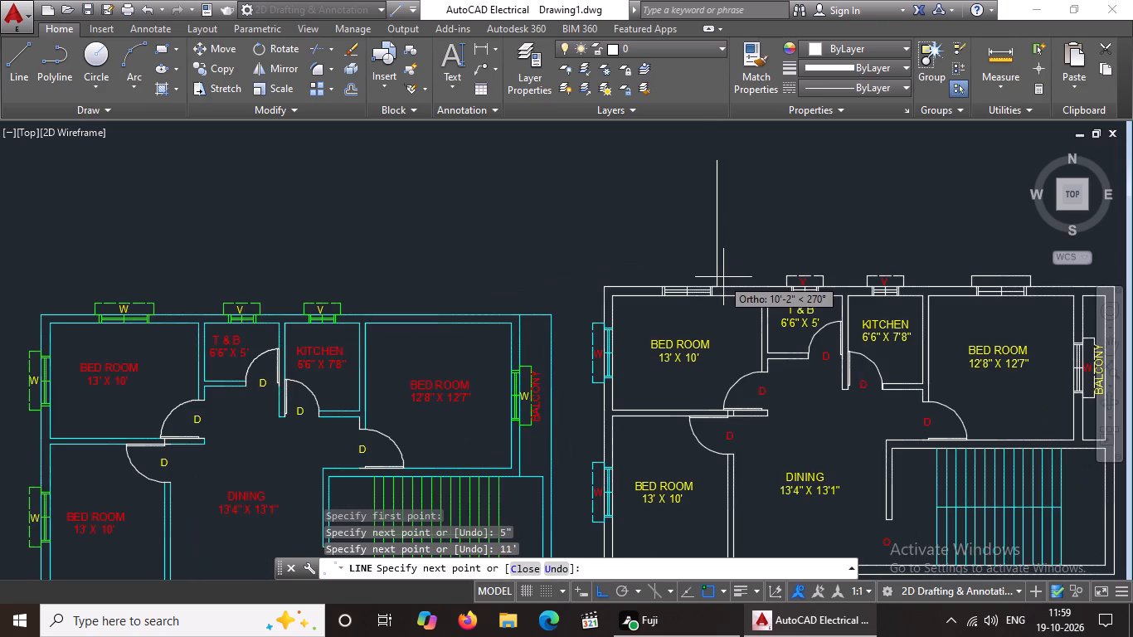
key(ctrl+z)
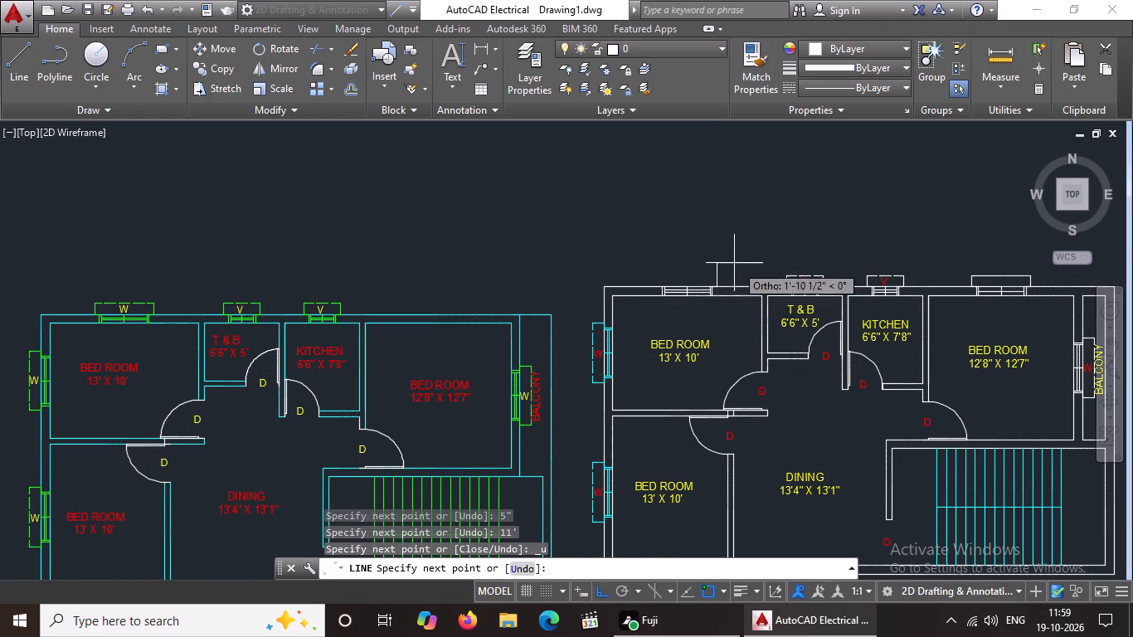
Continue the line 1' upward from the wall and finish it.
key(1)
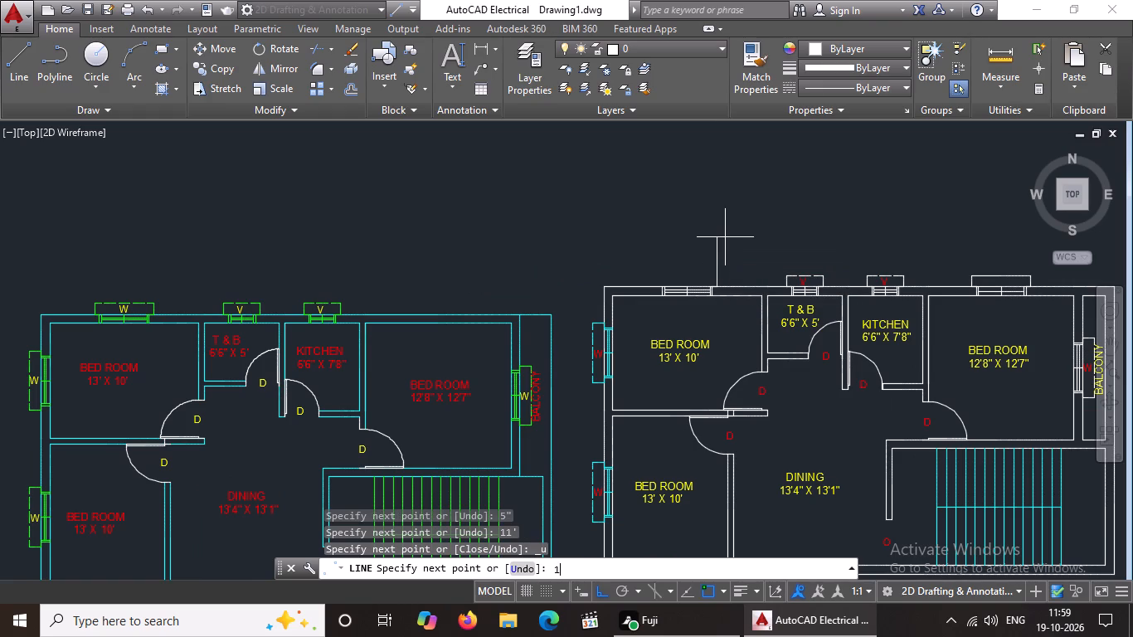
key(apostrophe)
key(Return)
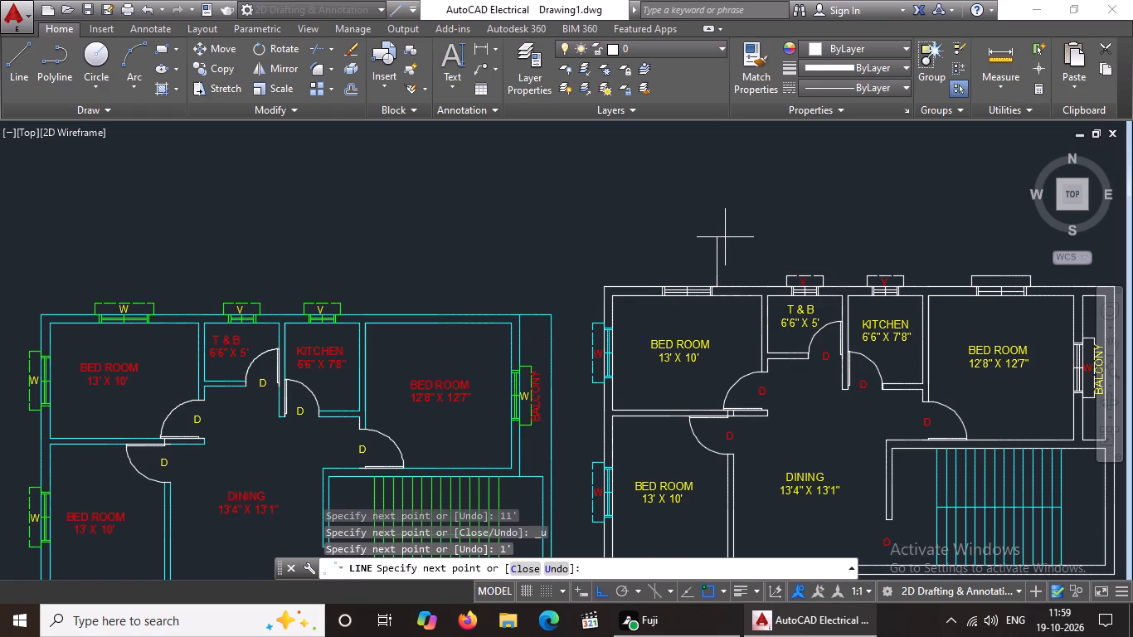
key(Return)
From the left end of the 13' x 10' bedroom's top-wall window, draw a line 5" outward, 1' up and across to the right-hand projection line.
scroll(693, 281, up, 2)
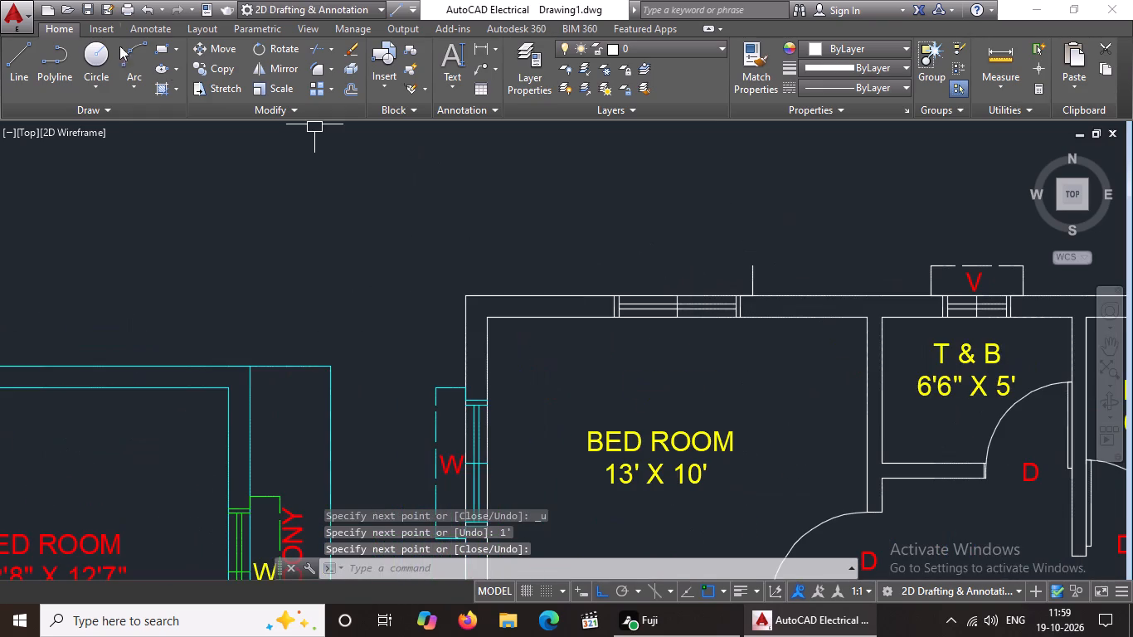
click(33, 59)
drag(620, 294, 478, 322)
key(5)
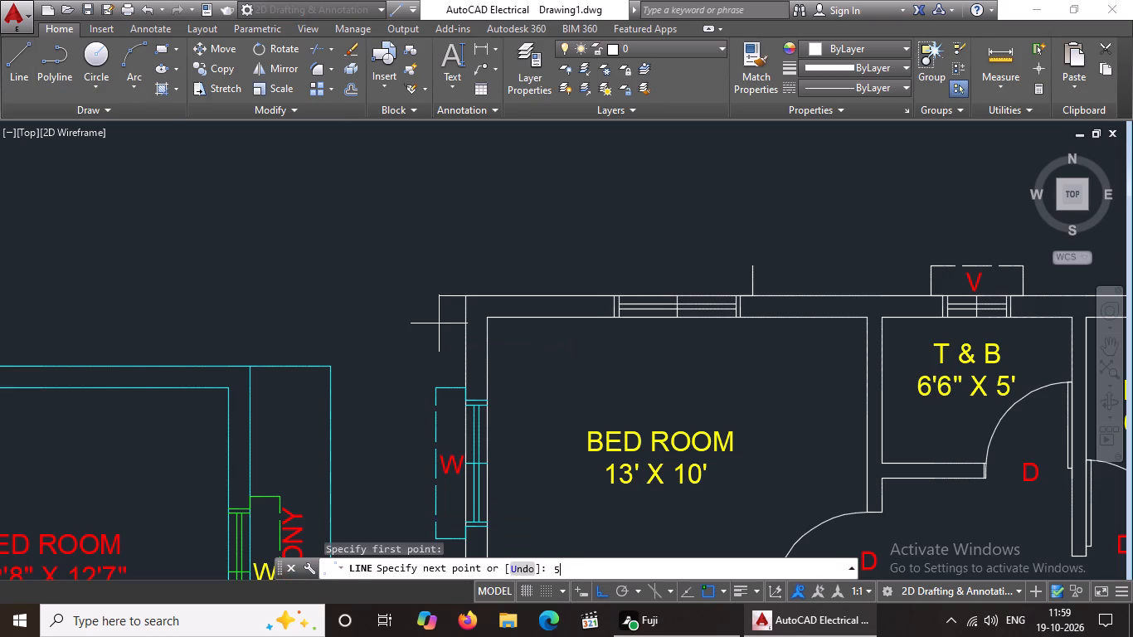
key(shift+quotedbl)
key(Return)
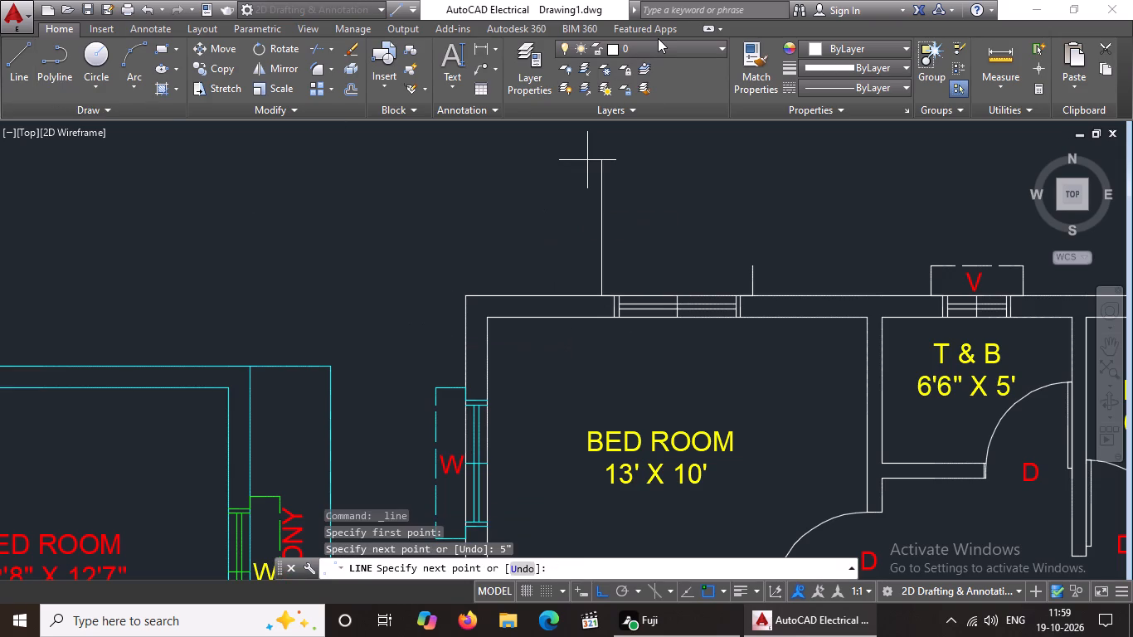
text(1')
key(Return)
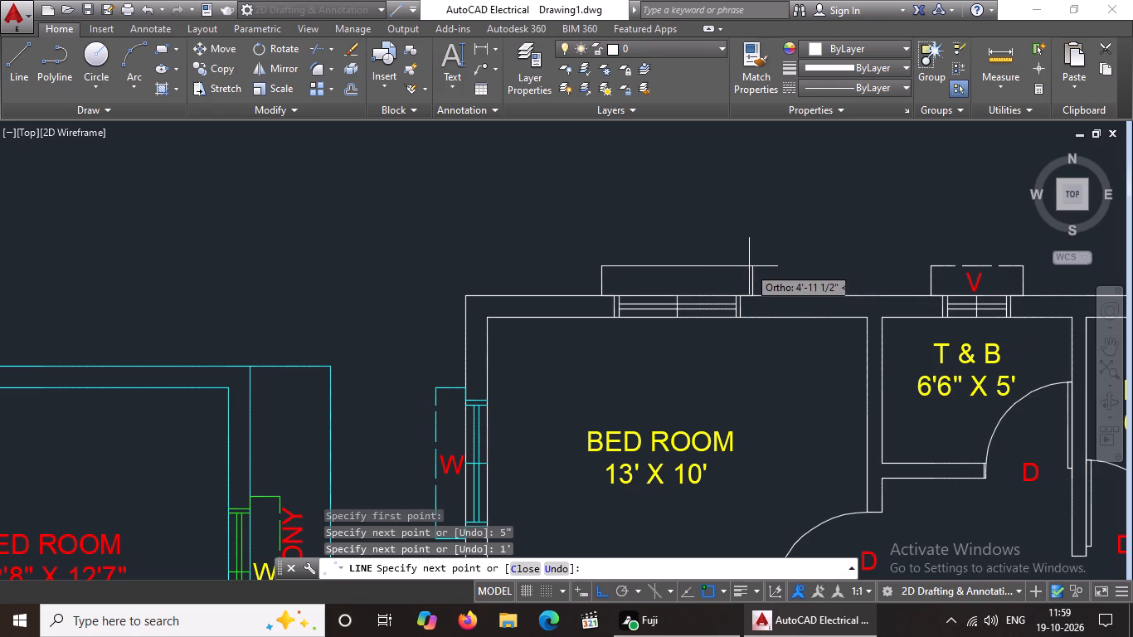
drag(752, 266, 760, 268)
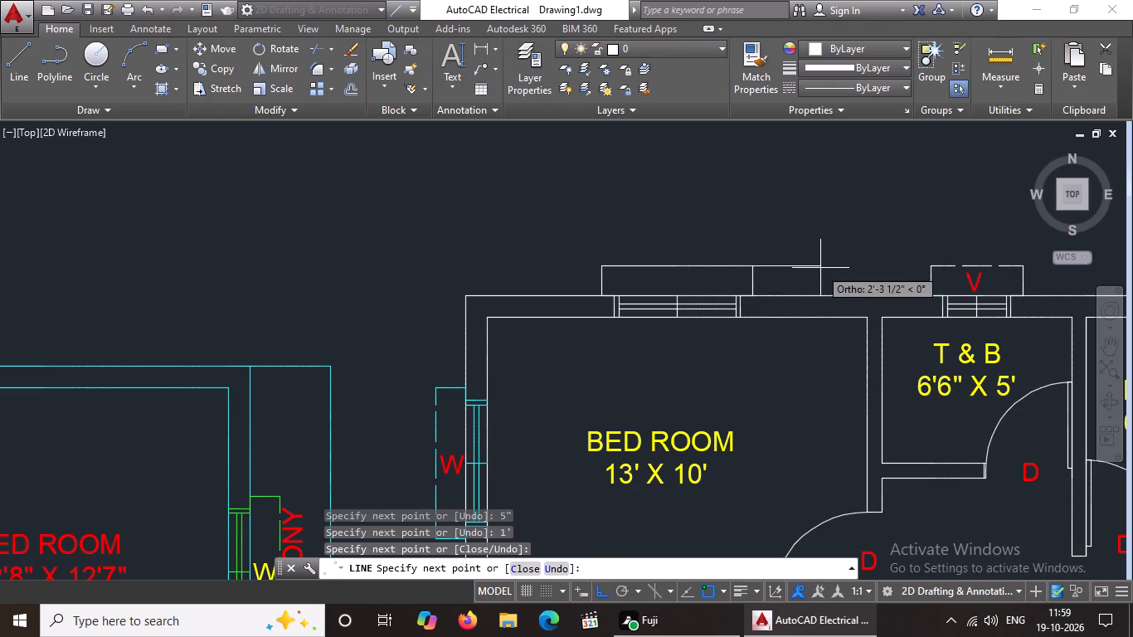
key(Escape)
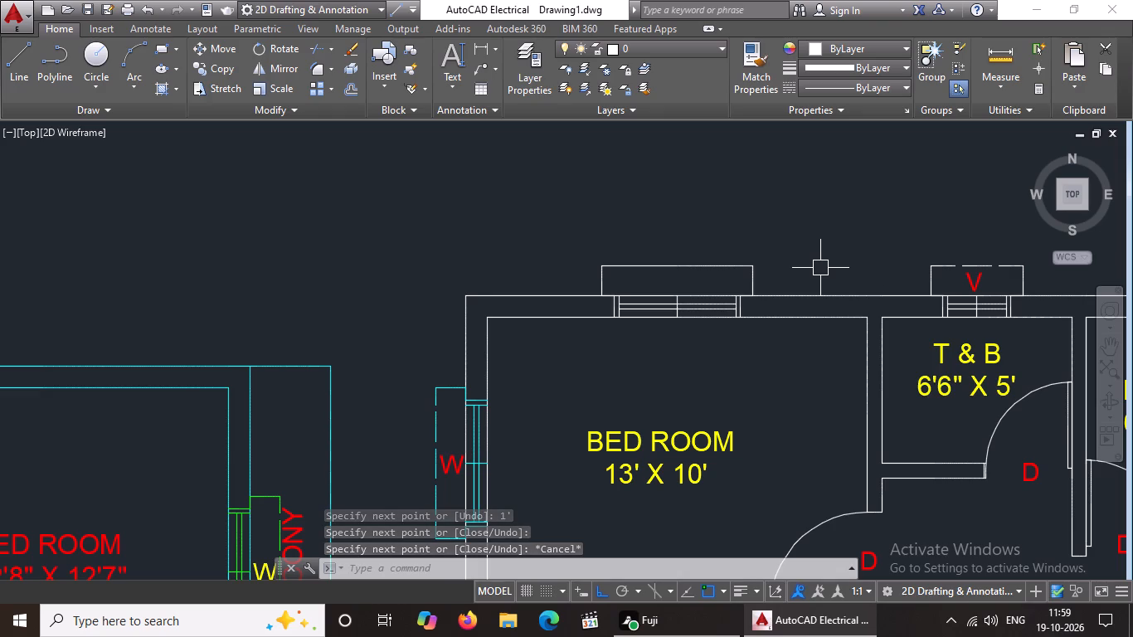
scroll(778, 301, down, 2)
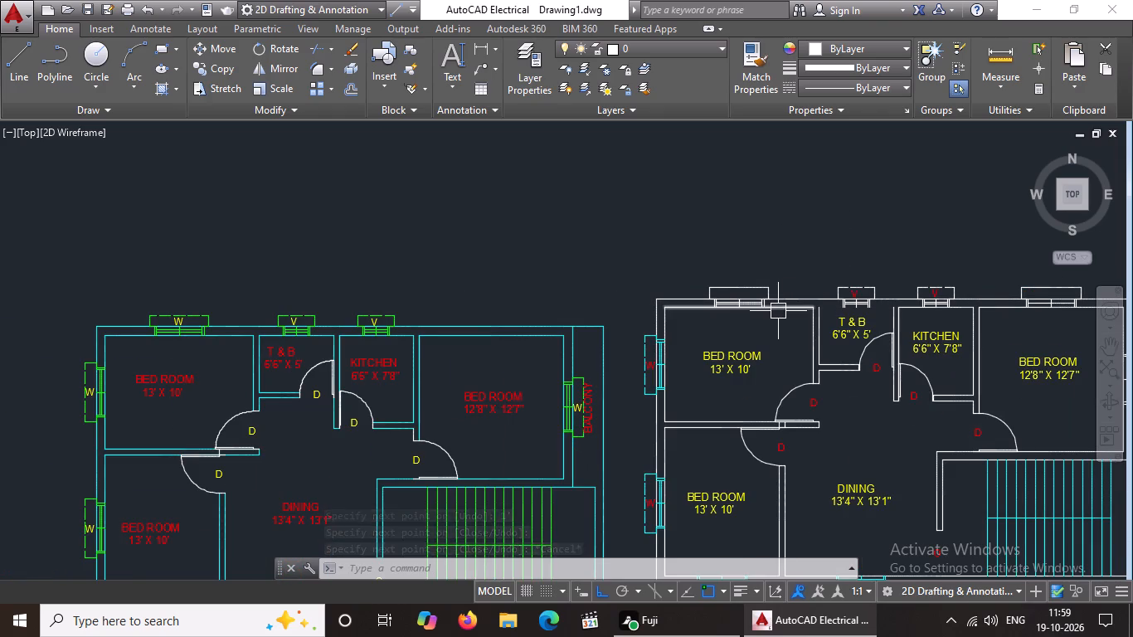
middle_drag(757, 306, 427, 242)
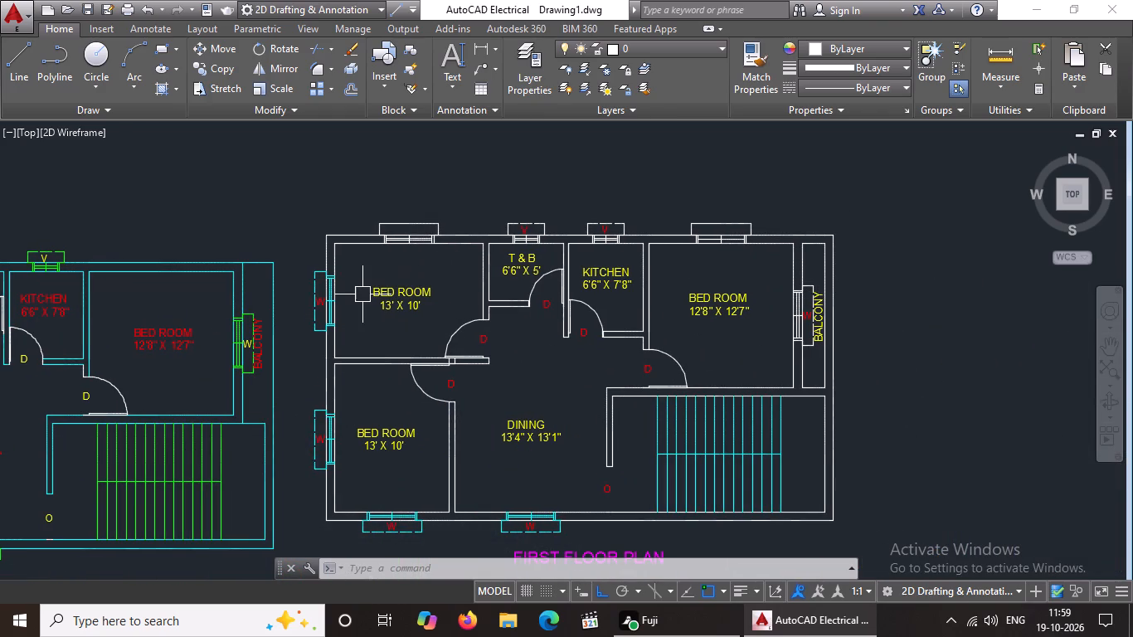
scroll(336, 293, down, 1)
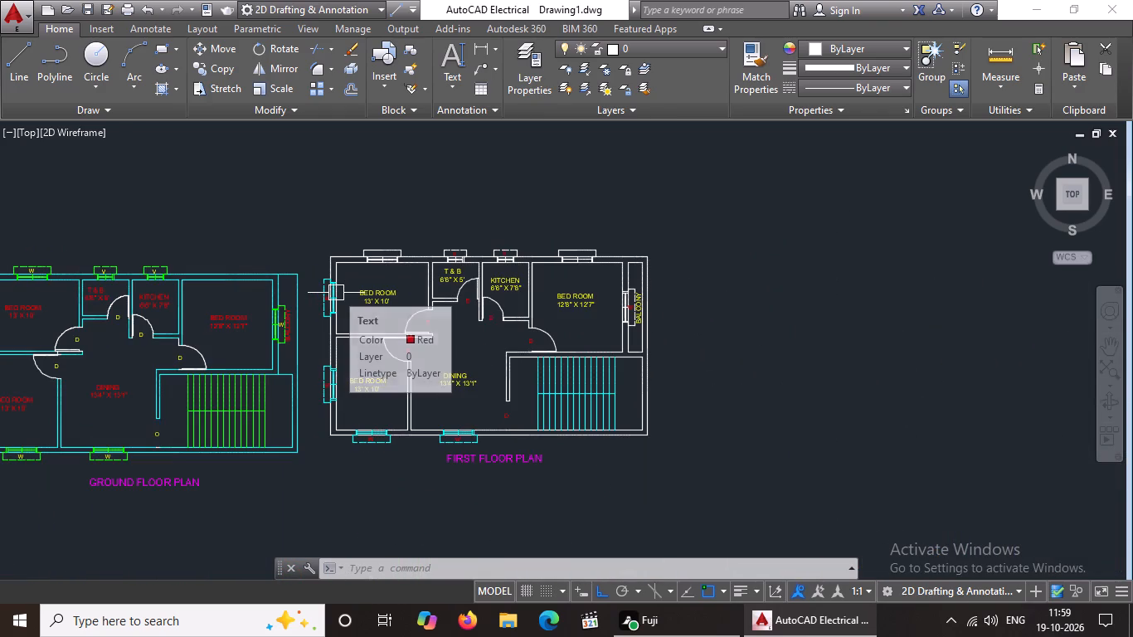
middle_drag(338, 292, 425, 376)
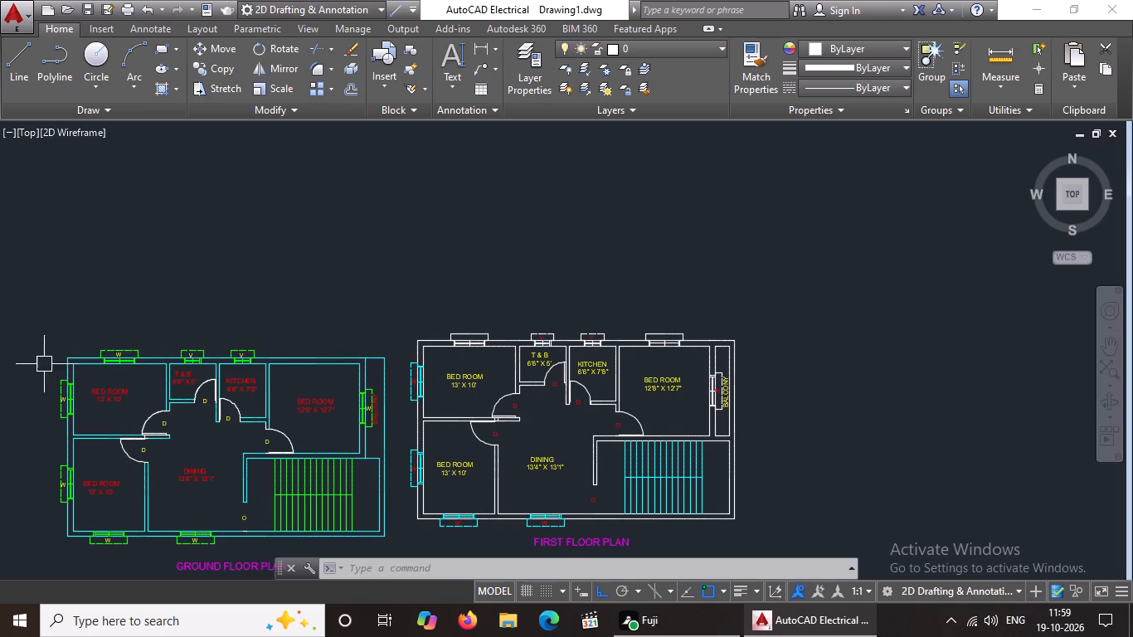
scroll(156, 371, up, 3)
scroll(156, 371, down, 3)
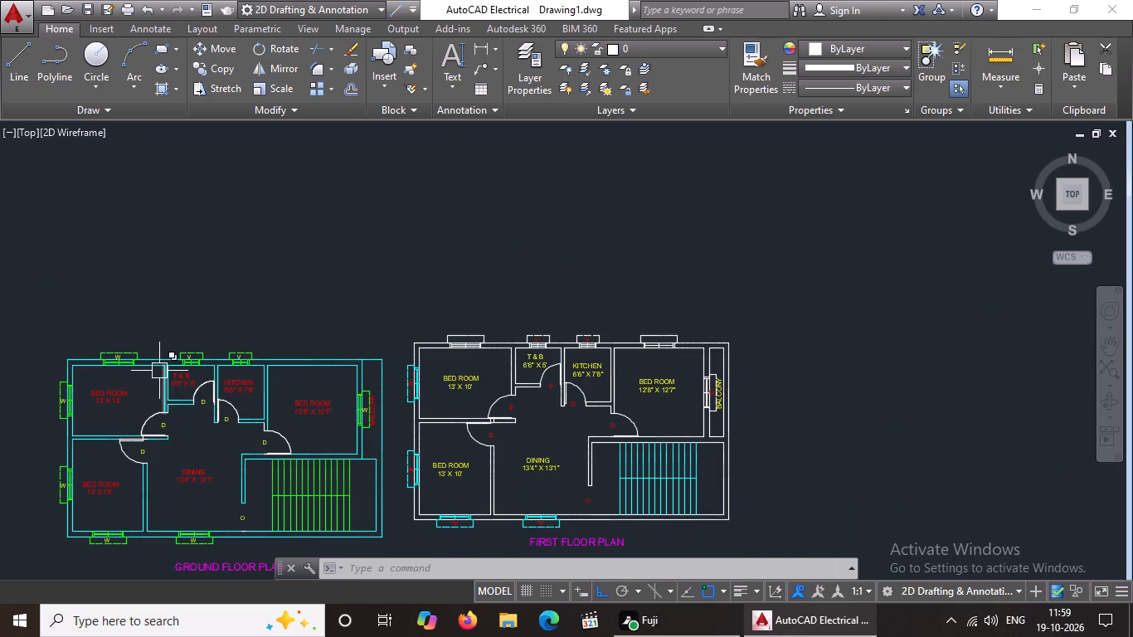
Copy the W label from the ground floor bedroom's top-wall window into the first floor upper 13' x 10' bedroom's window projection.
scroll(109, 366, up, 6)
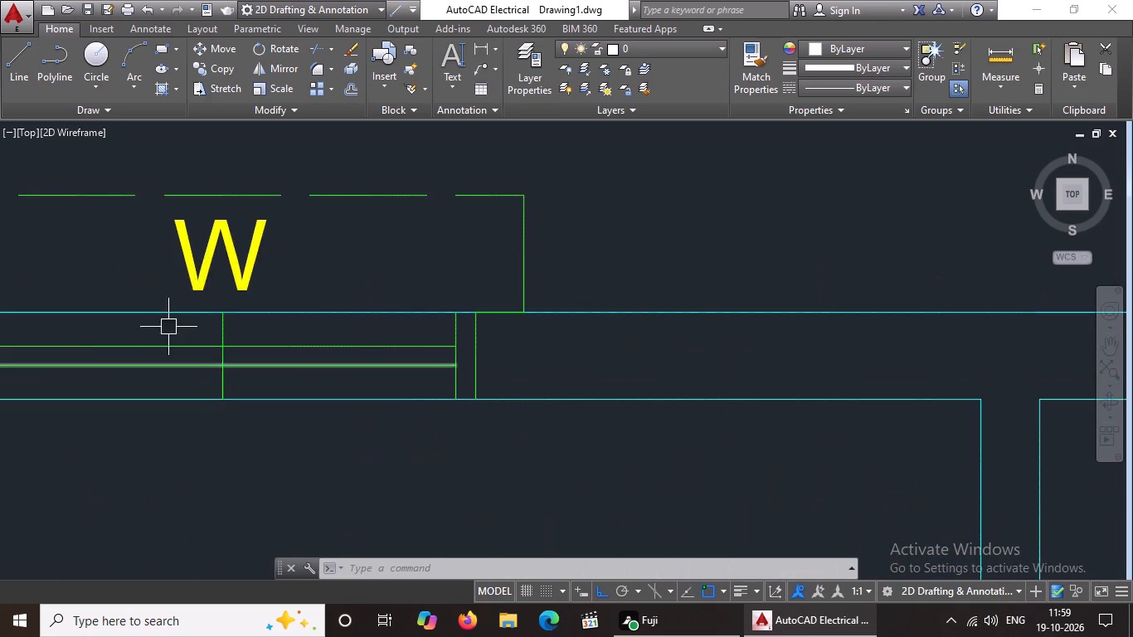
click(216, 258)
click(211, 67)
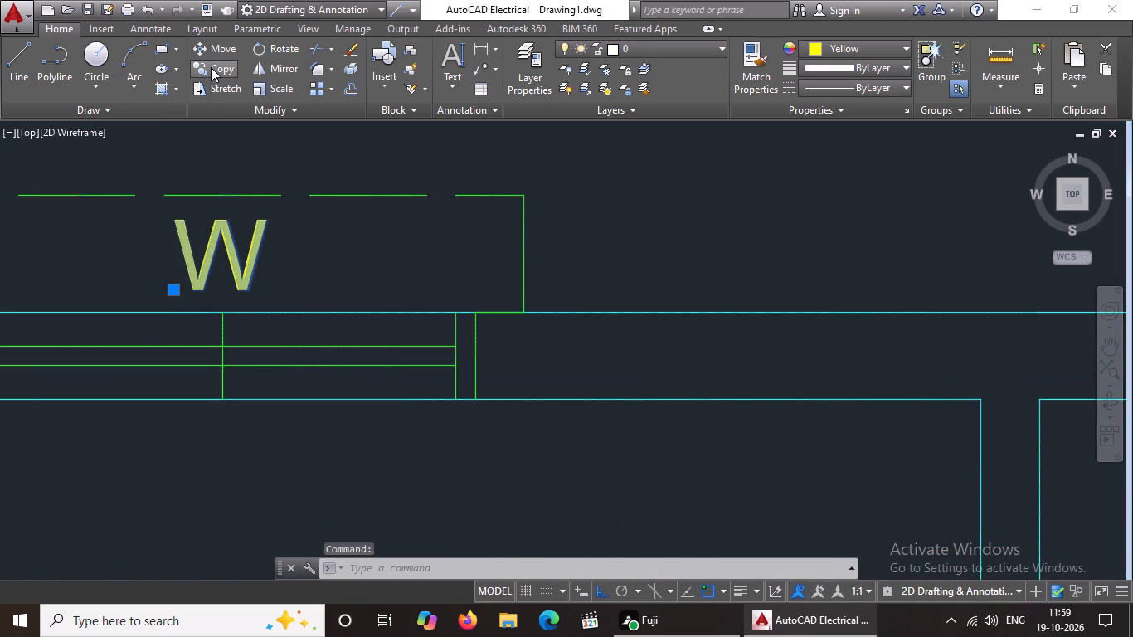
click(221, 230)
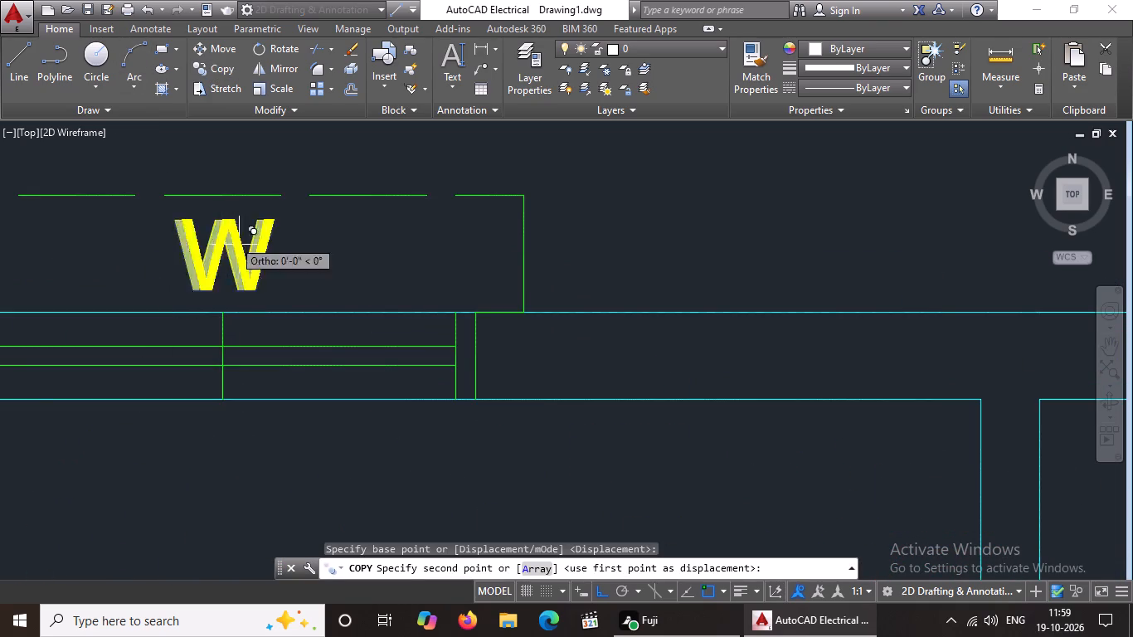
scroll(300, 261, down, 4)
scroll(672, 271, down, 3)
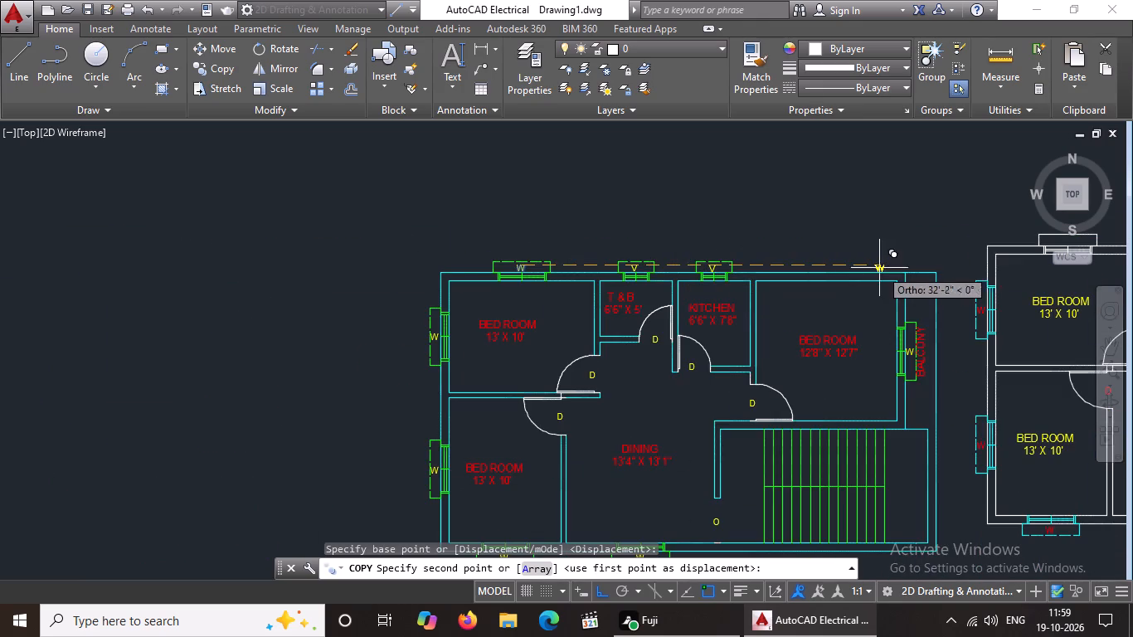
middle_drag(868, 270, 512, 342)
click(601, 591)
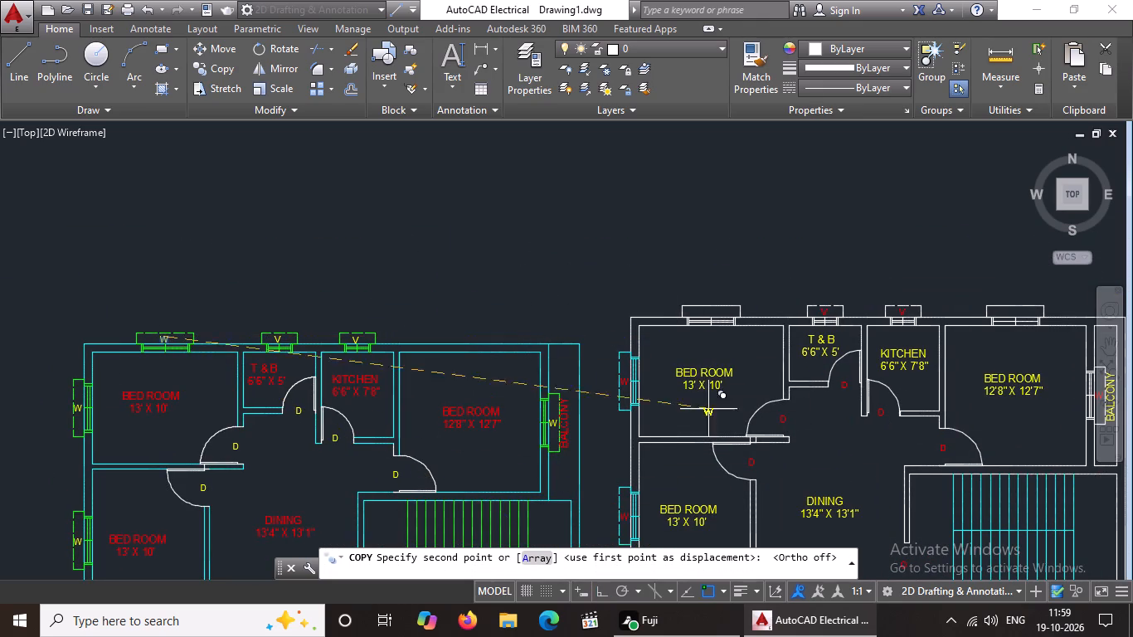
scroll(732, 311, up, 3)
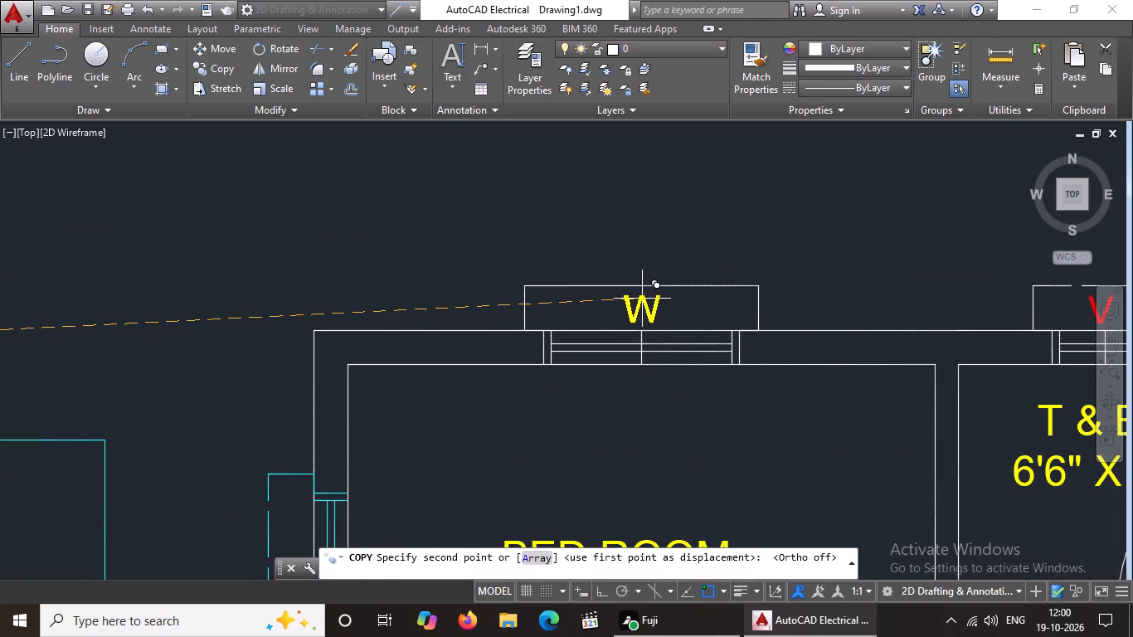
click(640, 299)
Place another copy of the W label in the first floor 12'8" x 12'7" bedroom's top-wall window projection and finish copying.
scroll(679, 291, down, 3)
scroll(976, 284, up, 3)
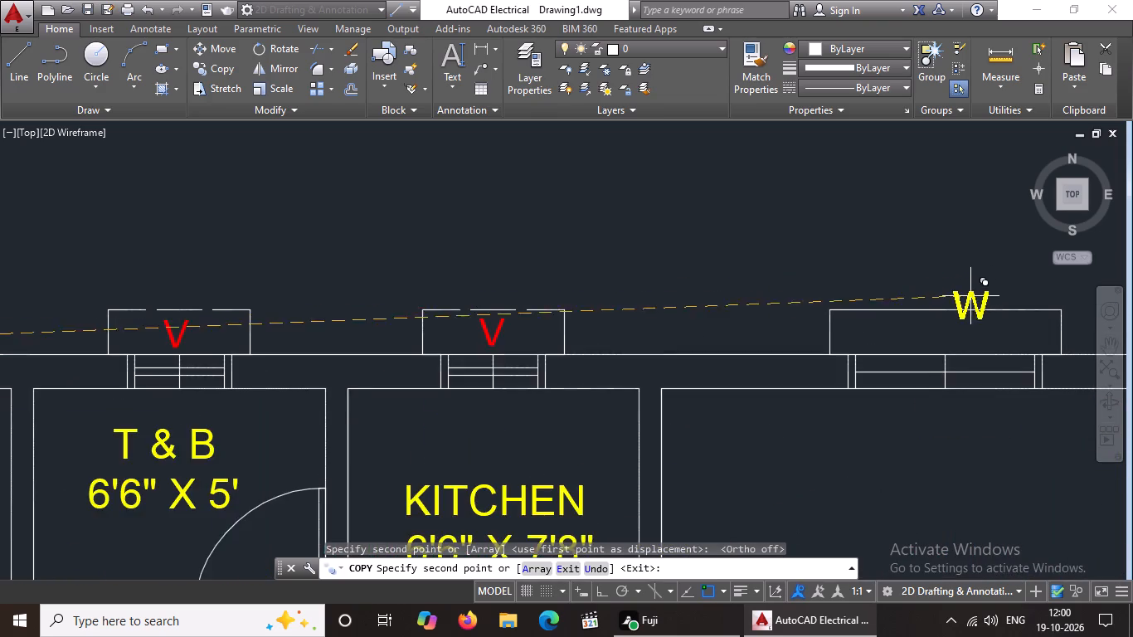
scroll(970, 296, up, 1)
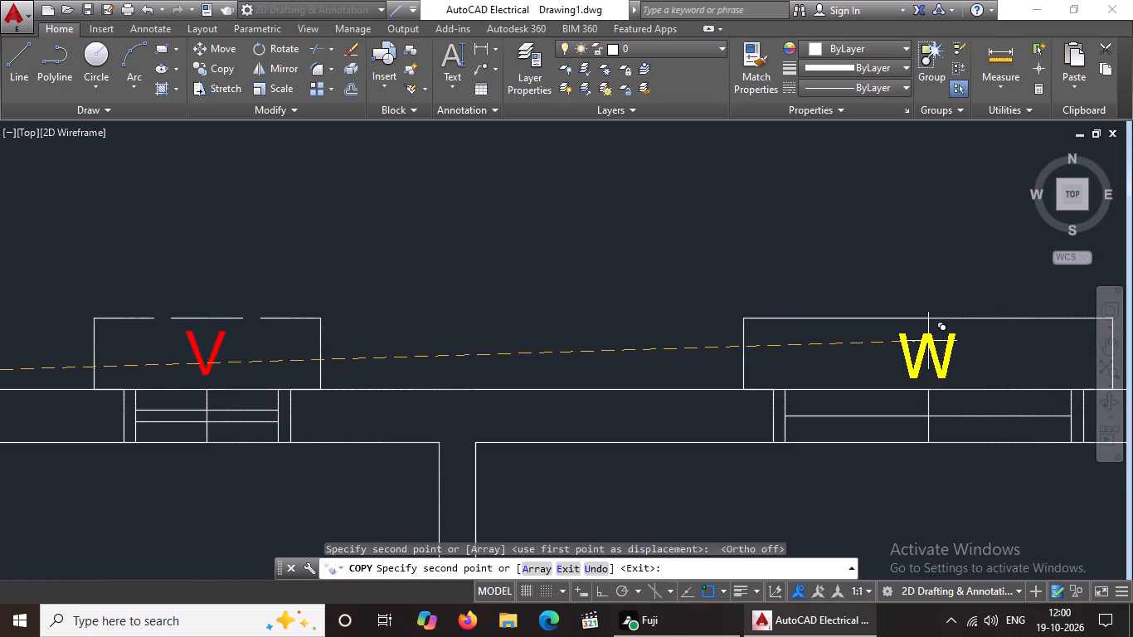
click(928, 338)
scroll(938, 334, up, 1)
scroll(938, 334, down, 4)
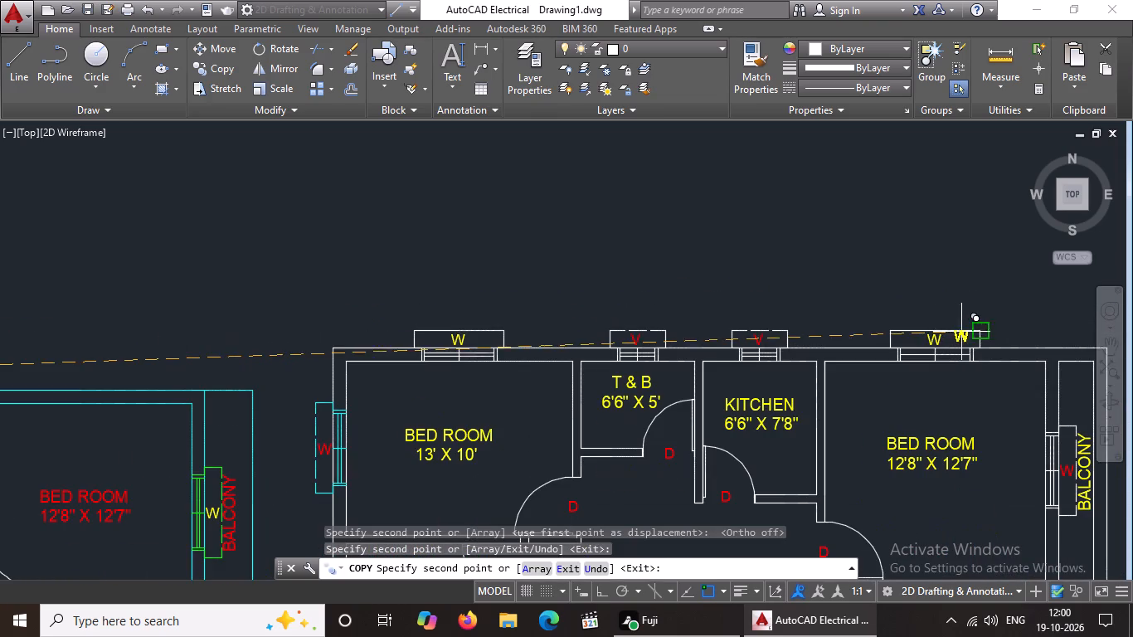
key(grave)
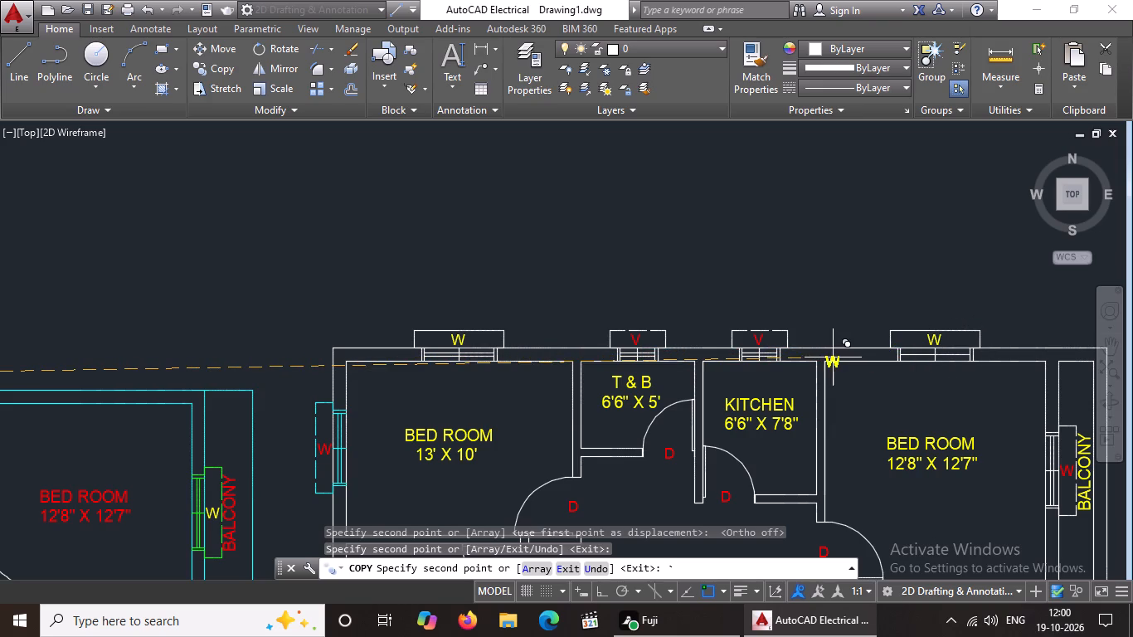
key(Escape)
Set the linetype of the upper 13' x 10' first floor bedroom's top-wall window projection to ACAD_ISO02W100.
scroll(446, 336, up, 2)
drag(250, 283, 289, 295)
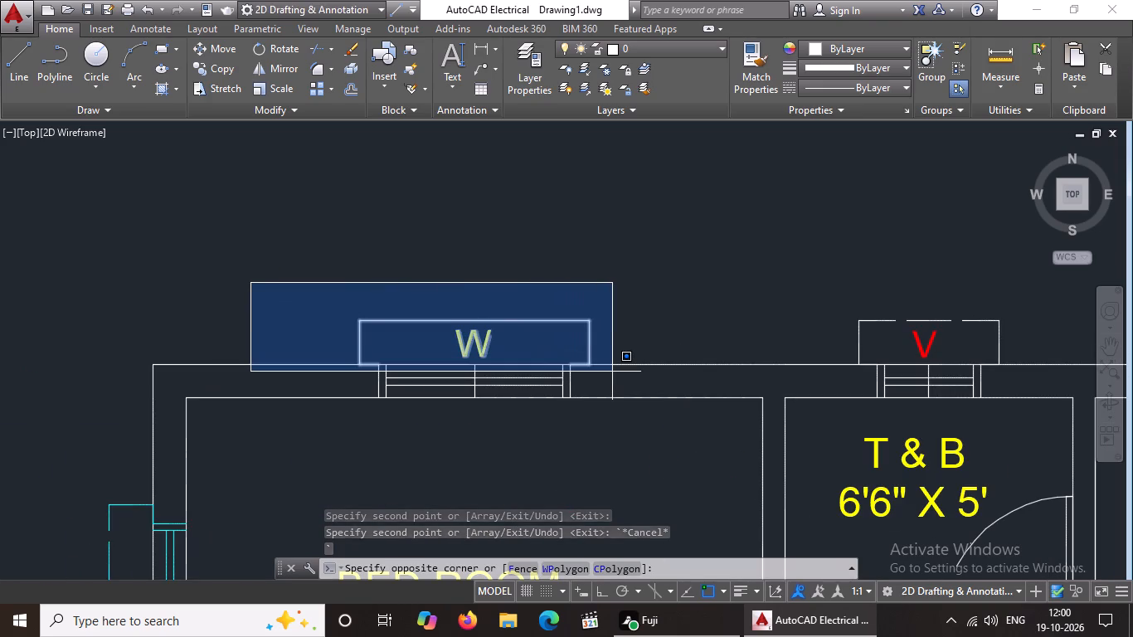
click(612, 372)
drag(858, 82, 858, 97)
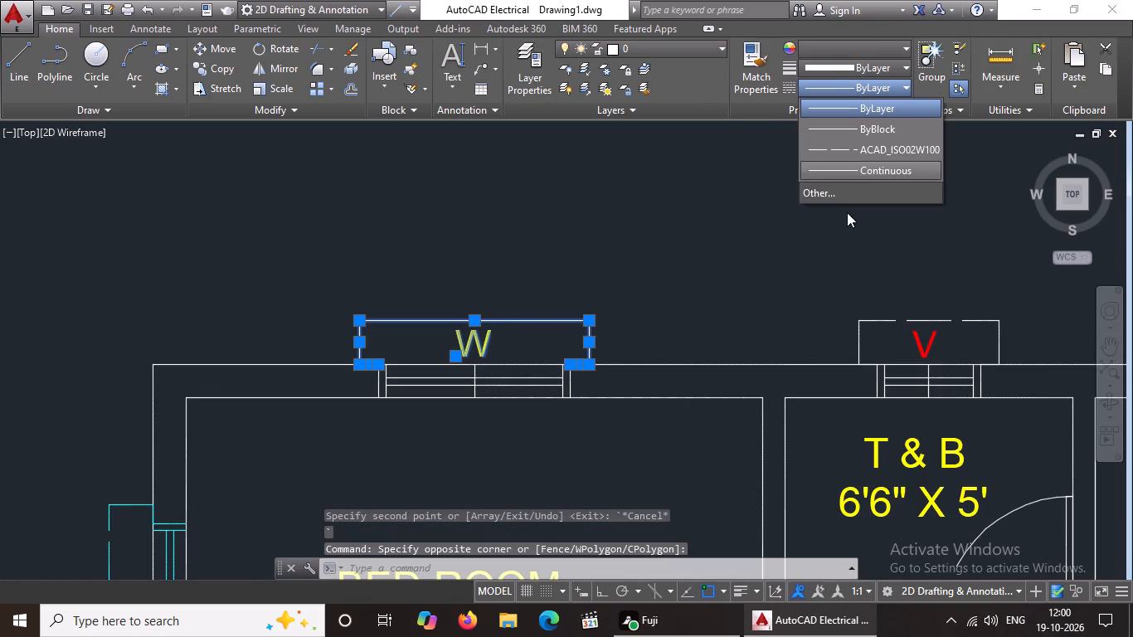
click(849, 152)
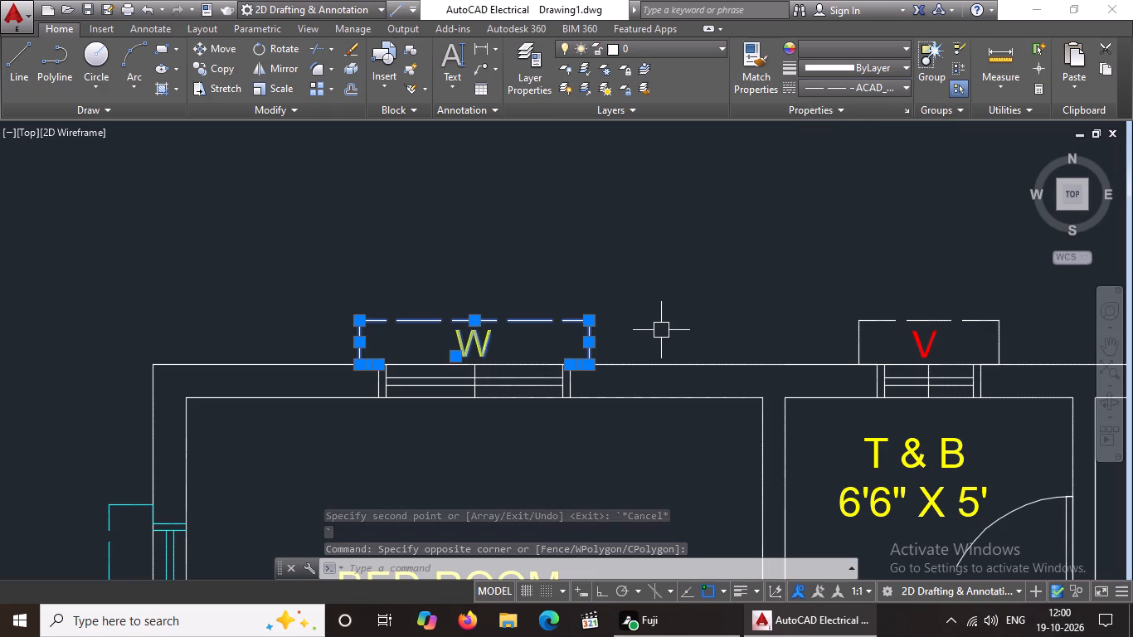
key(Escape)
Set the linetype of the first floor 12'8" x 12'7" bedroom's top-wall window projection to ACAD_ISO02W100.
scroll(660, 330, down, 1)
middle_drag(660, 330, 480, 361)
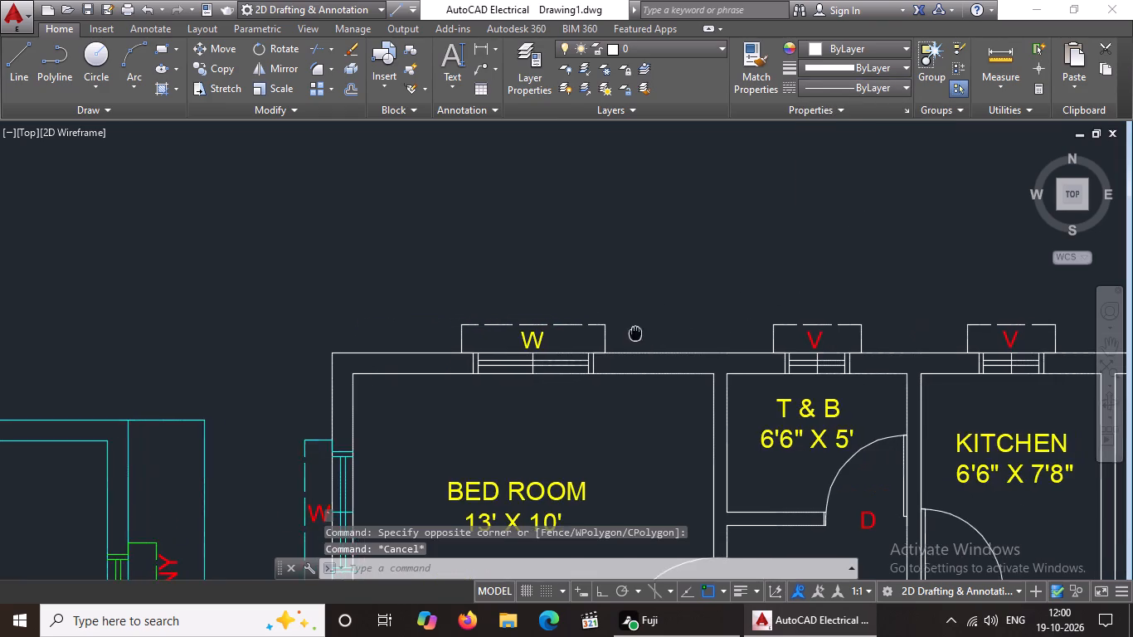
middle_drag(480, 361, 362, 399)
middle_drag(948, 385, 639, 363)
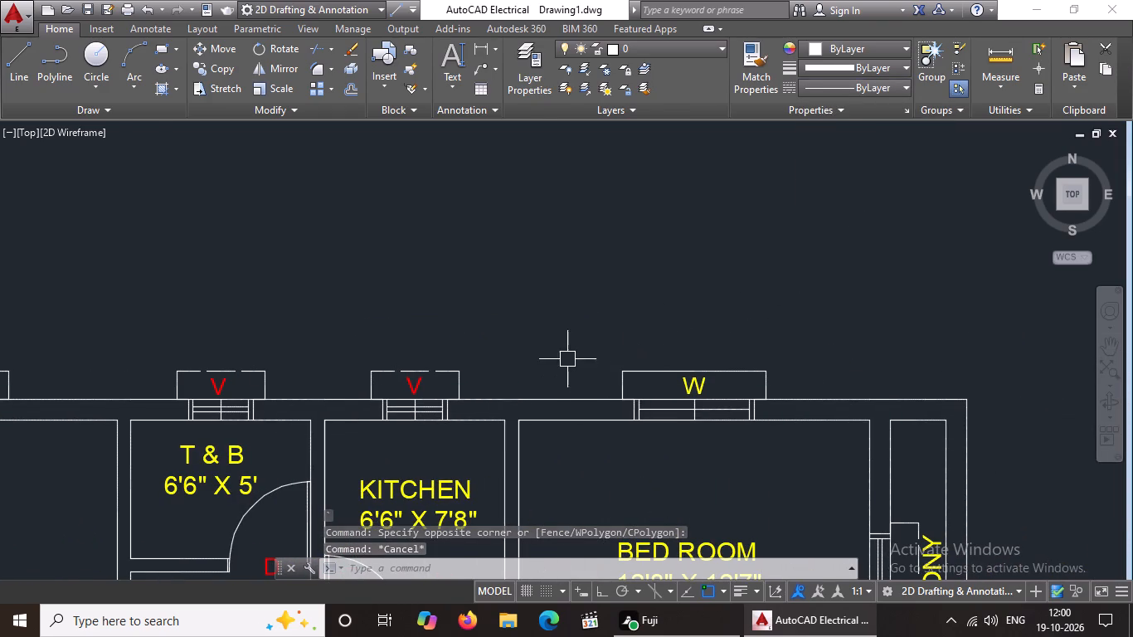
drag(572, 348, 590, 353)
click(797, 408)
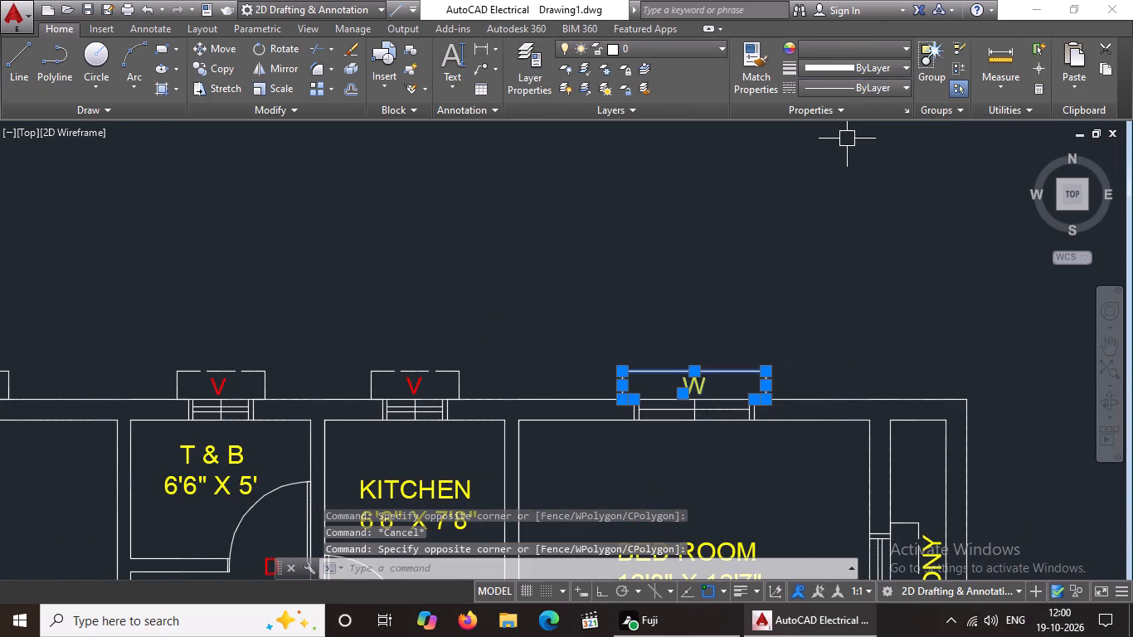
drag(853, 88, 855, 110)
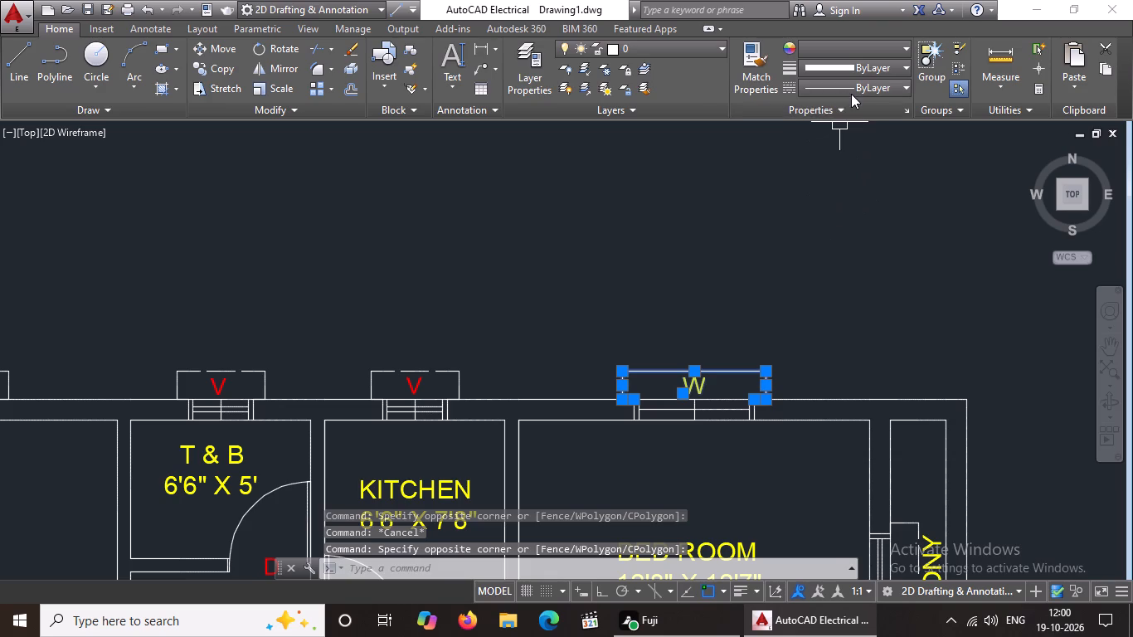
click(851, 93)
click(845, 148)
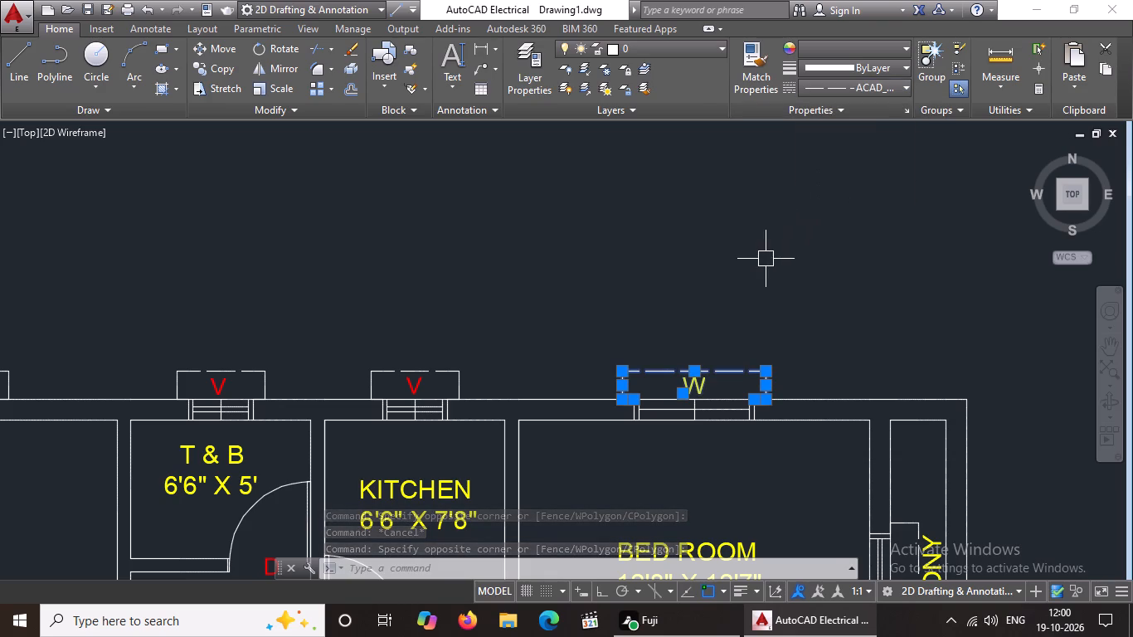
key(Escape)
Colour the upper 13' x 10' first floor bedroom's top-wall window, its projection and its label cyan.
scroll(748, 281, down, 2)
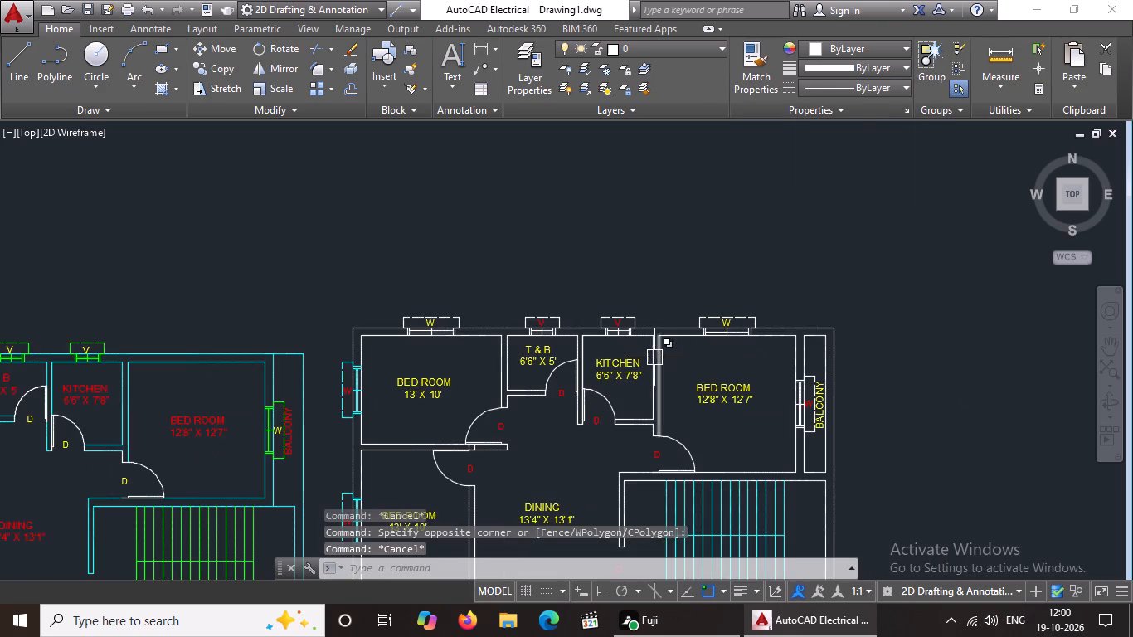
middle_drag(654, 357, 684, 229)
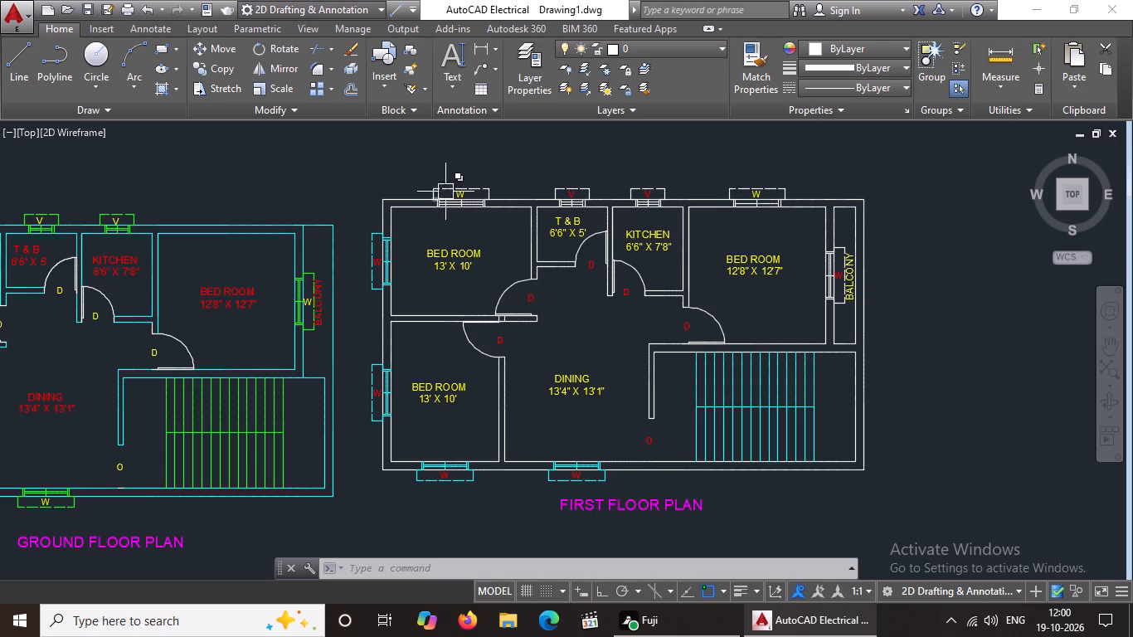
scroll(477, 185, up, 1)
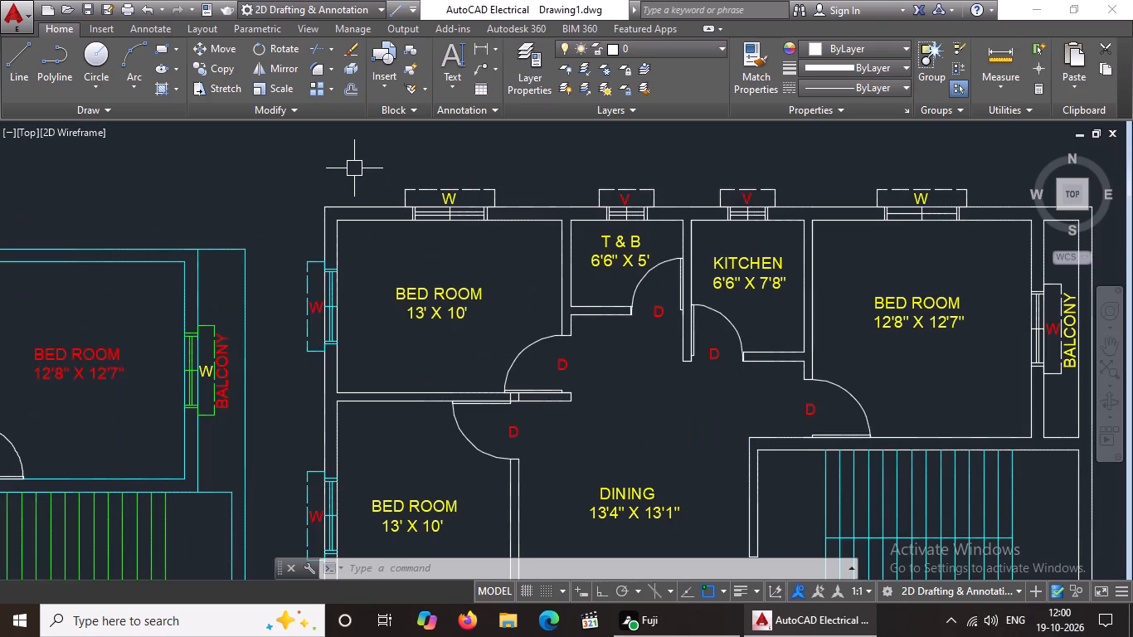
click(355, 162)
click(526, 248)
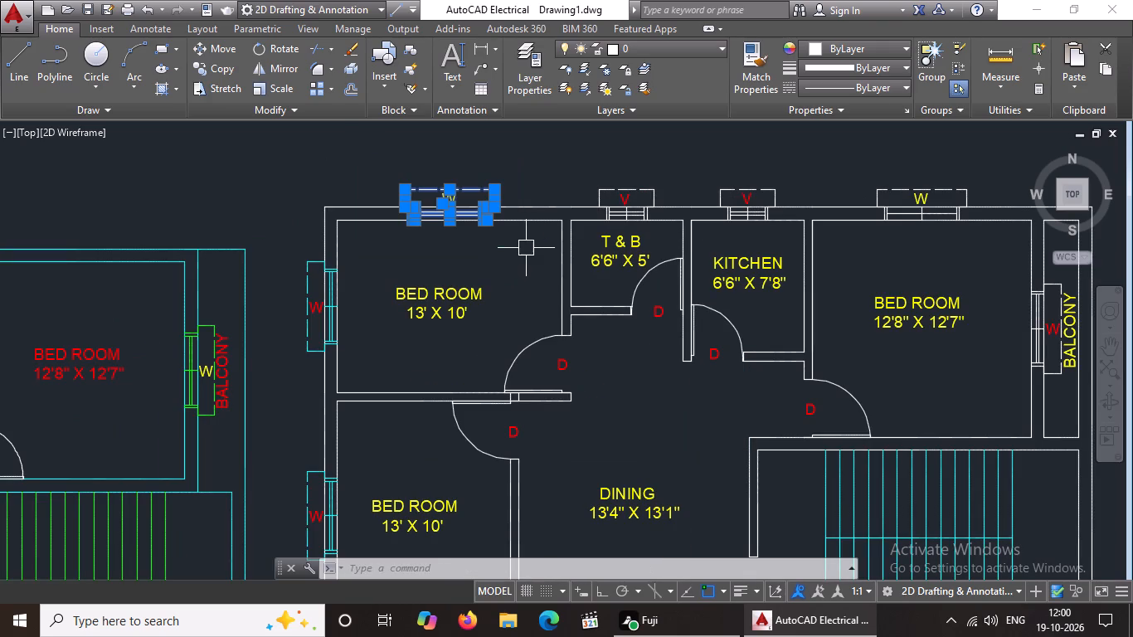
click(894, 51)
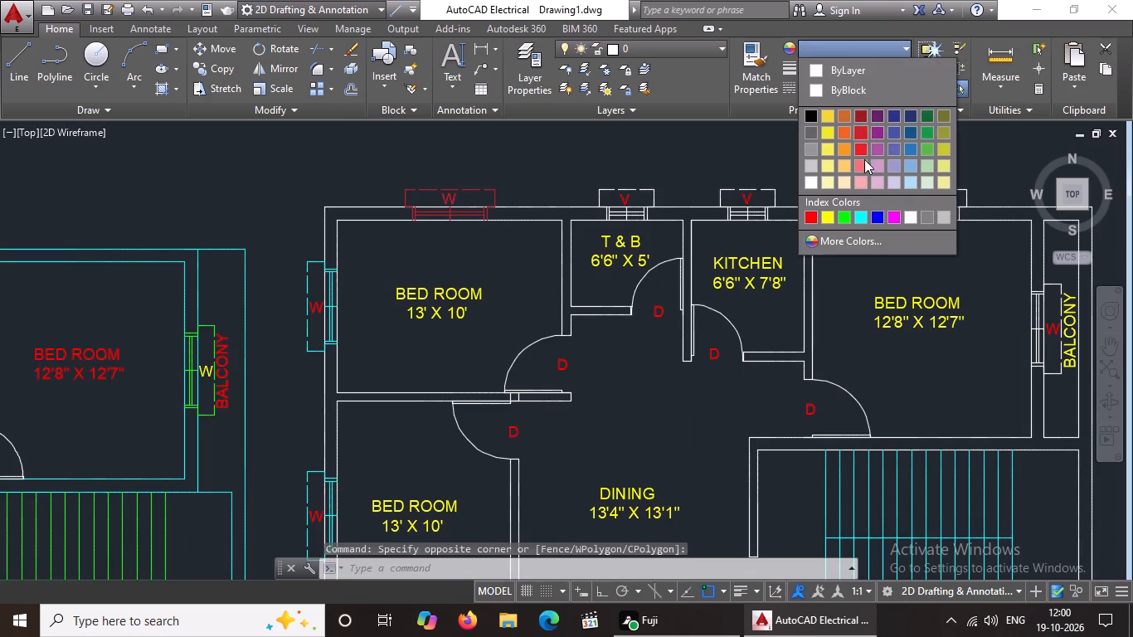
click(860, 221)
key(Escape)
Change the W label of the upper 13' x 10' bedroom's top-wall window to red.
scroll(508, 207, up, 3)
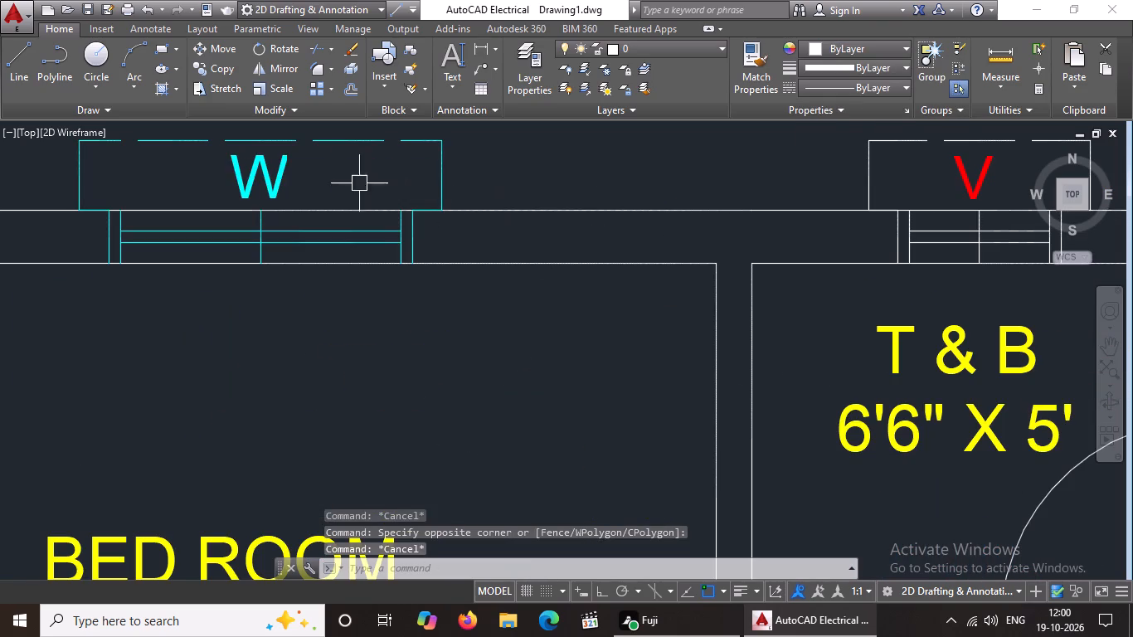
click(283, 185)
click(892, 41)
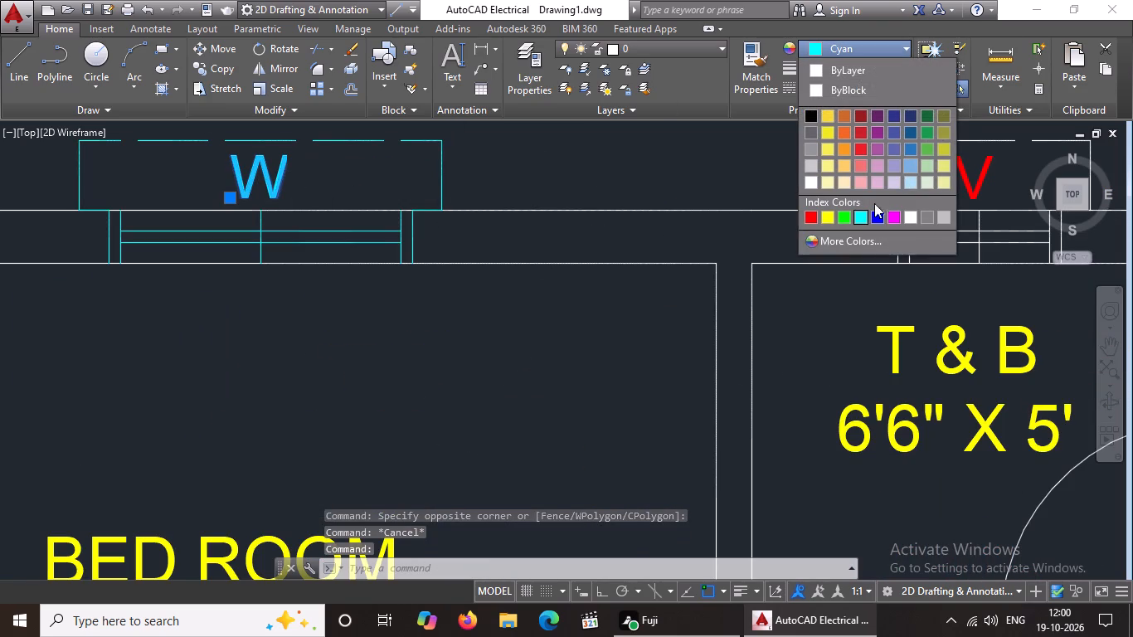
click(805, 207)
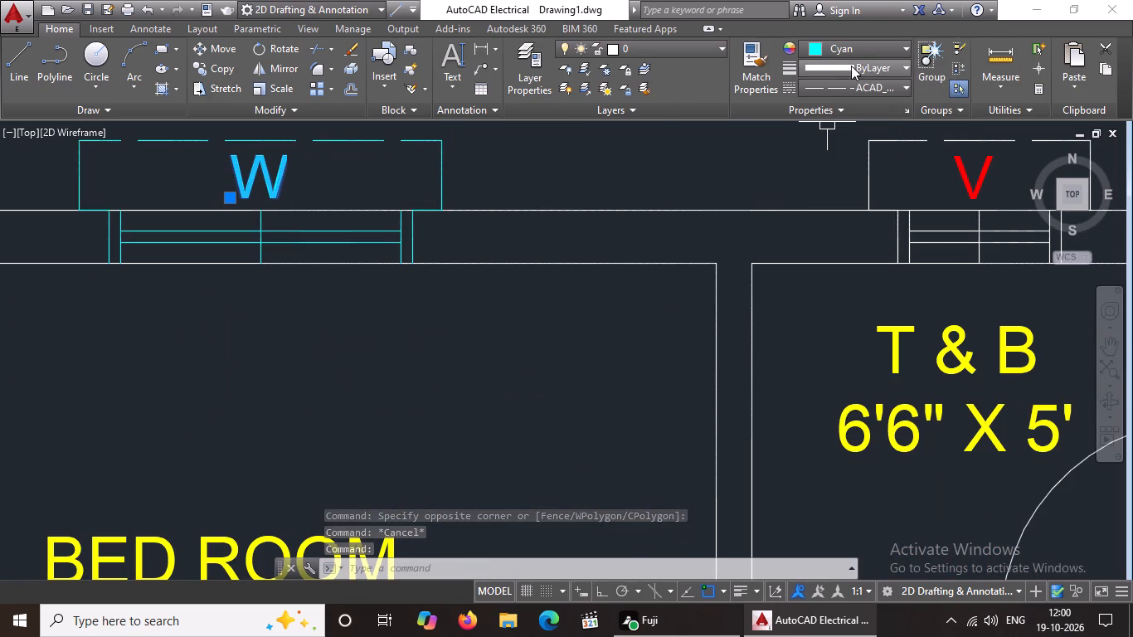
click(853, 47)
click(810, 213)
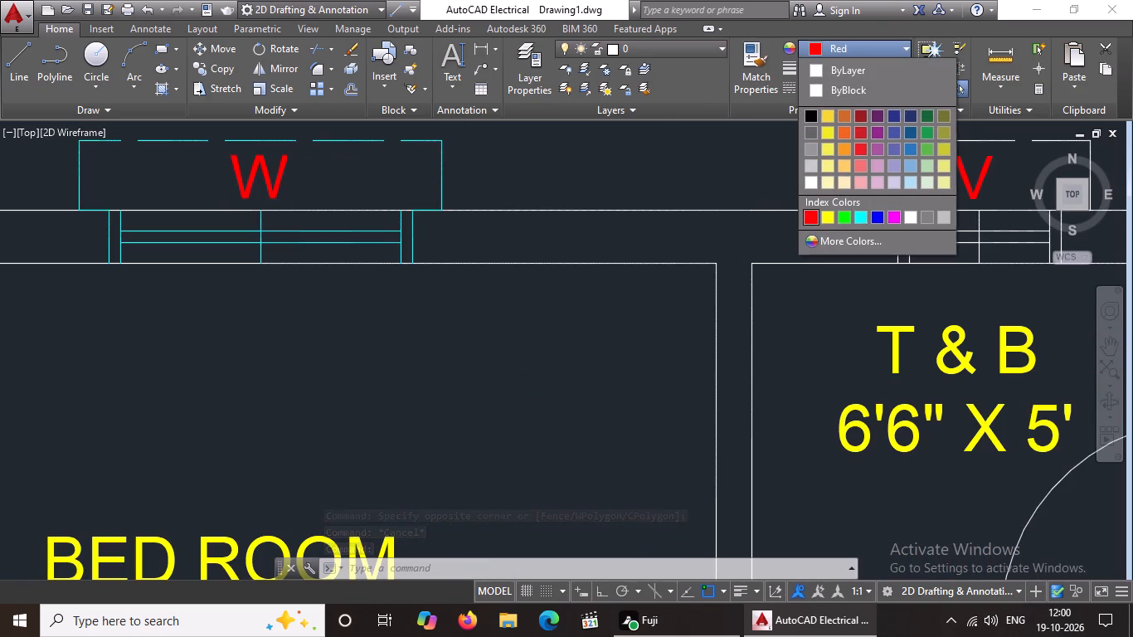
scroll(702, 202, down, 4)
key(Escape)
Colour the first floor T & B ventilator, its projection and its V label cyan.
scroll(770, 185, up, 3)
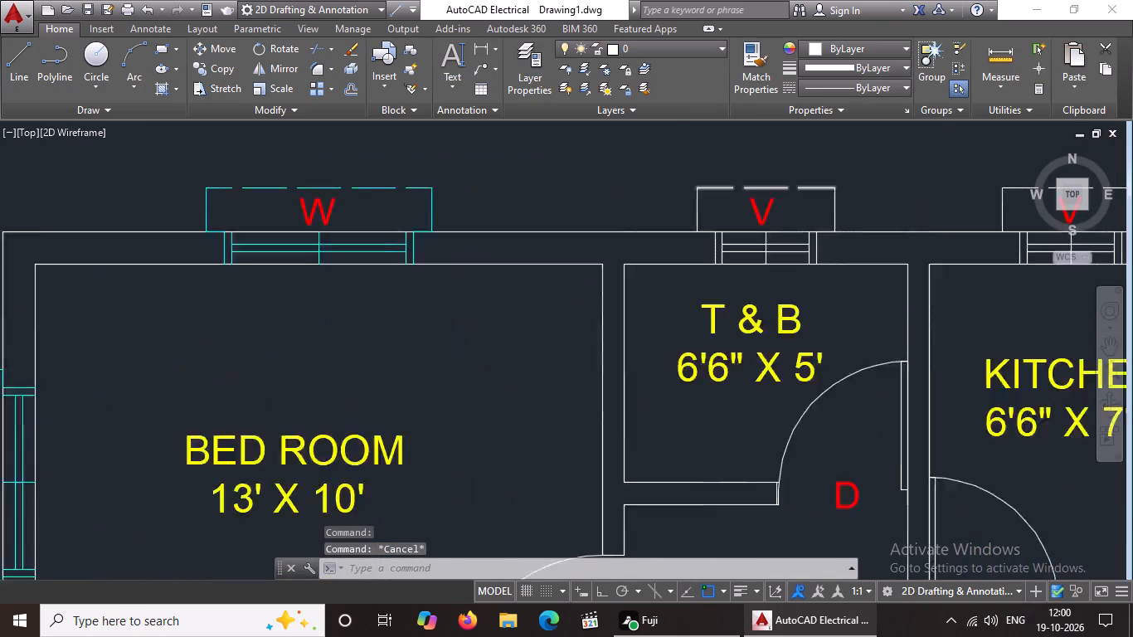
click(622, 163)
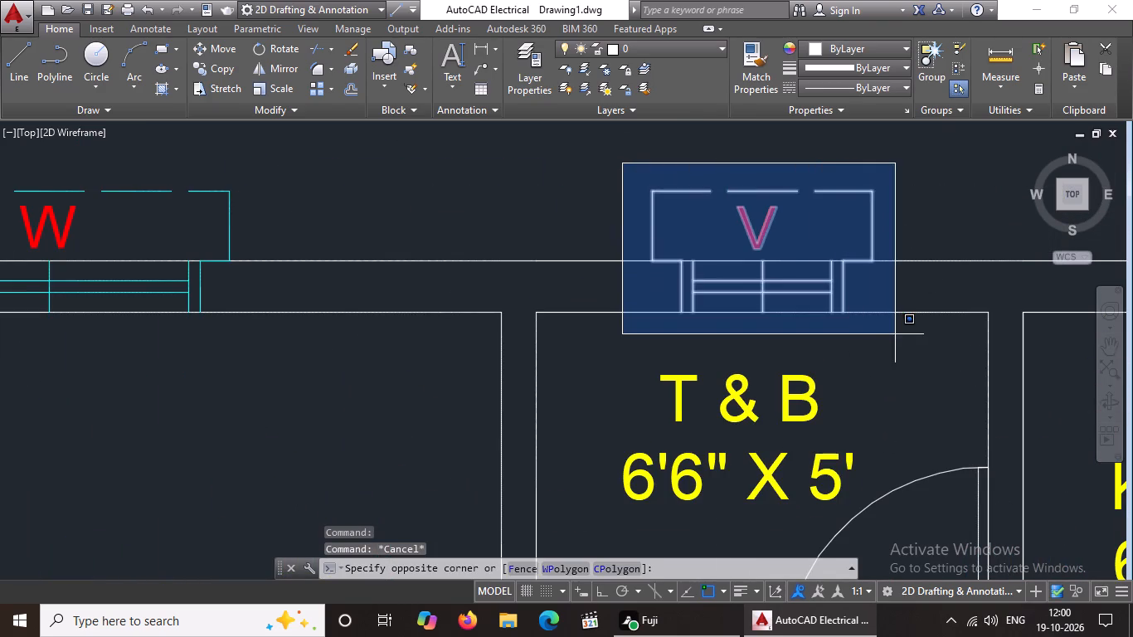
click(899, 335)
click(846, 51)
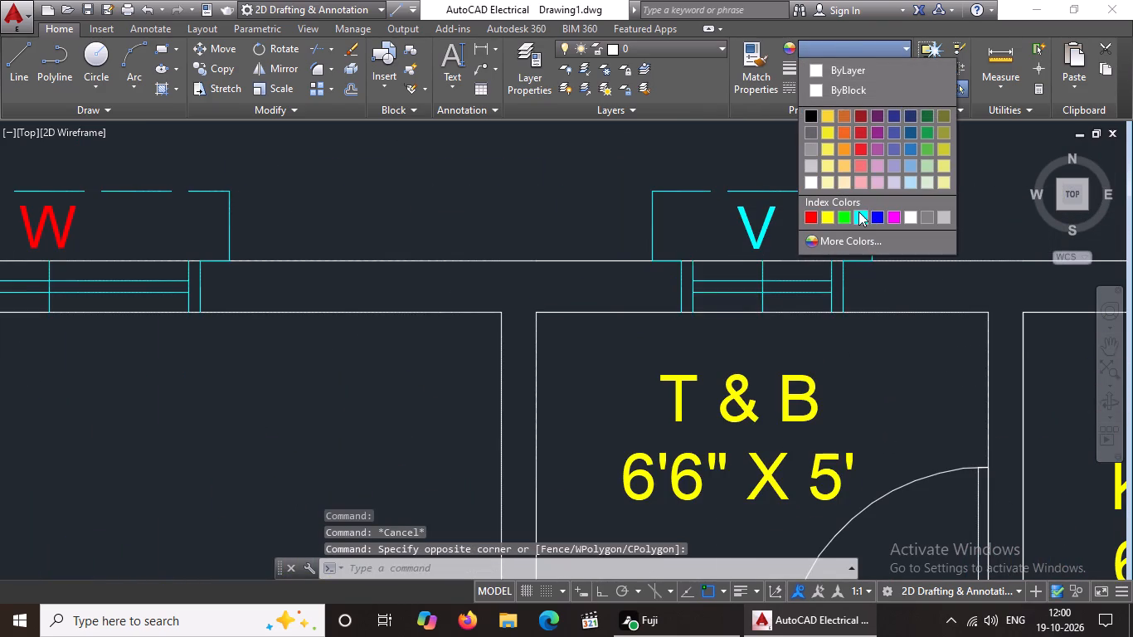
click(858, 212)
key(Escape)
Change the V label of the first floor T & B ventilator to red.
scroll(782, 239, up, 2)
click(731, 241)
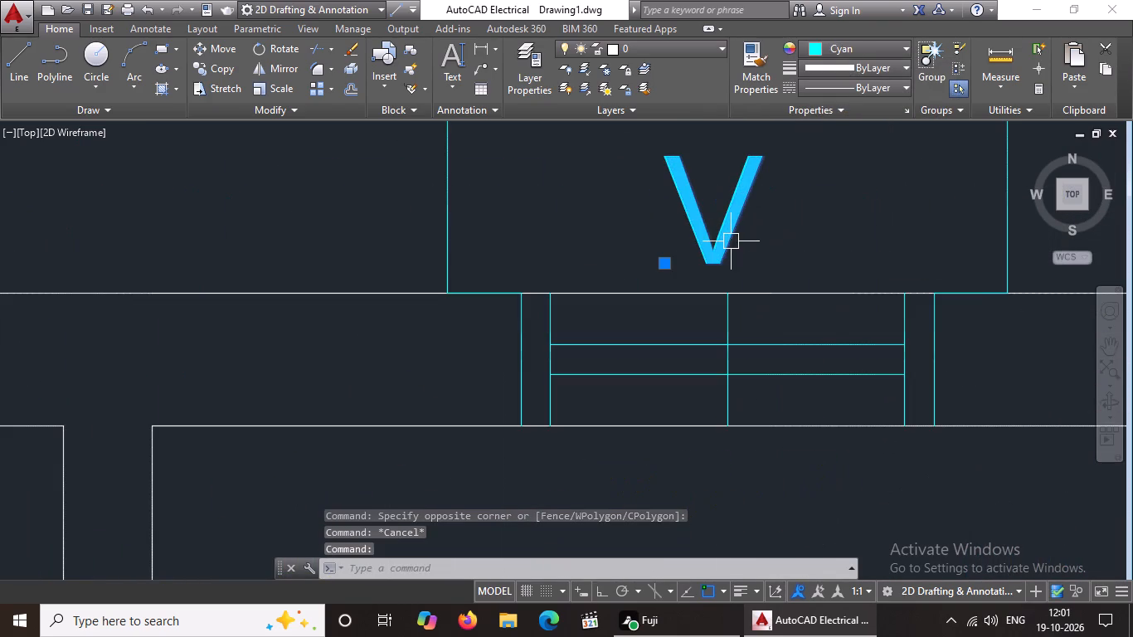
click(835, 44)
click(812, 216)
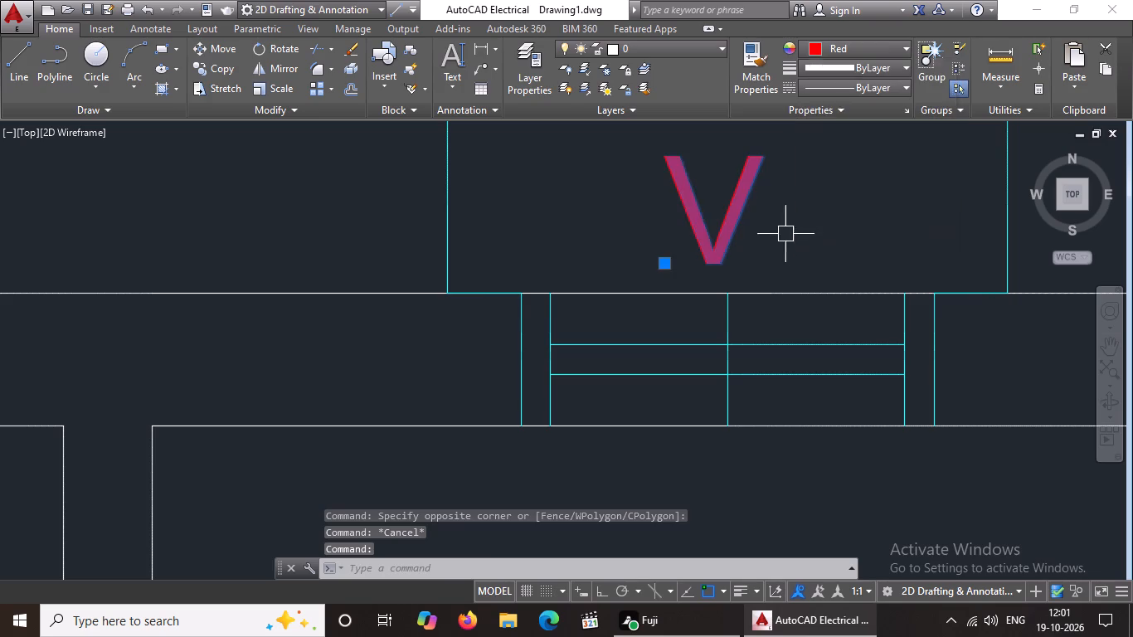
scroll(785, 230, down, 4)
key(Escape)
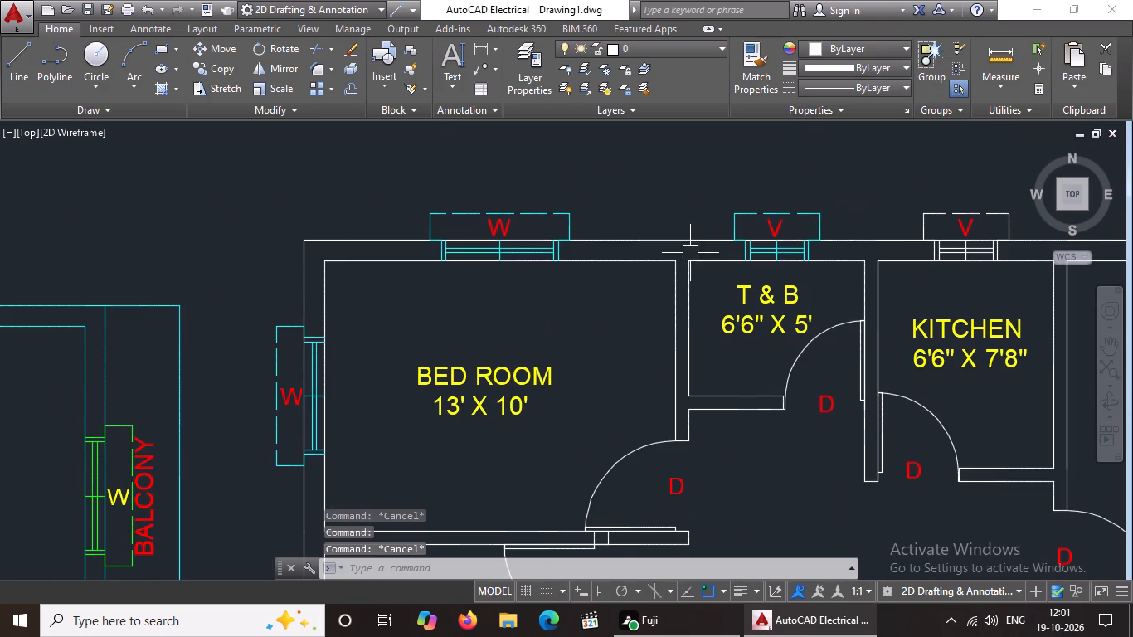
Colour the first floor kitchen's top-wall ventilator, its projection and its V label cyan.
scroll(807, 210, down, 1)
middle_drag(757, 229, 554, 275)
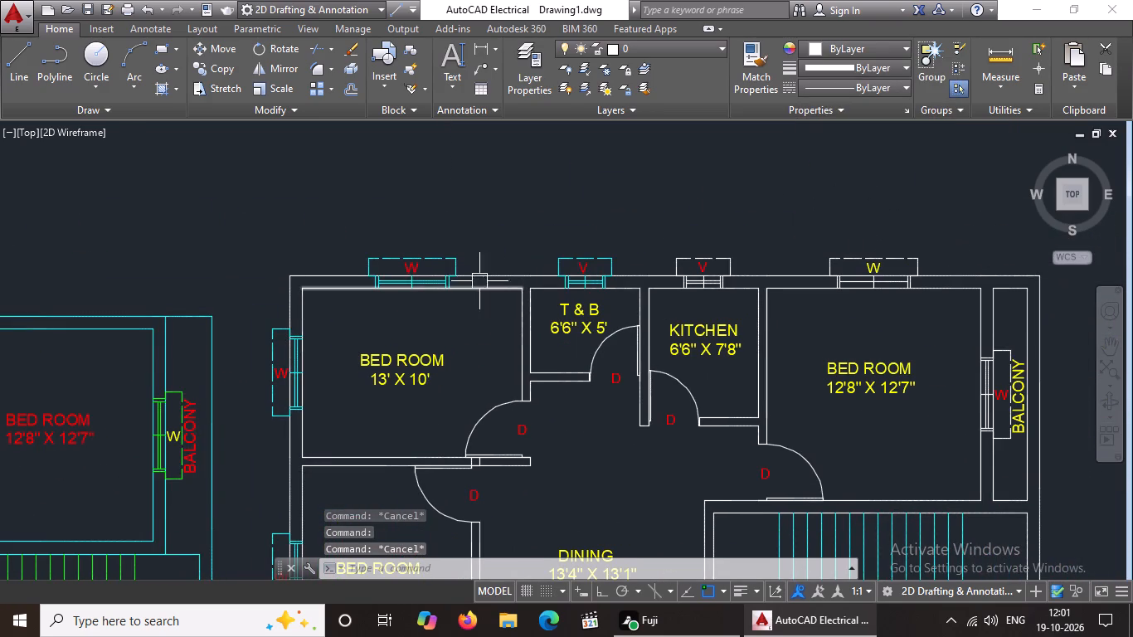
scroll(703, 265, up, 2)
click(591, 230)
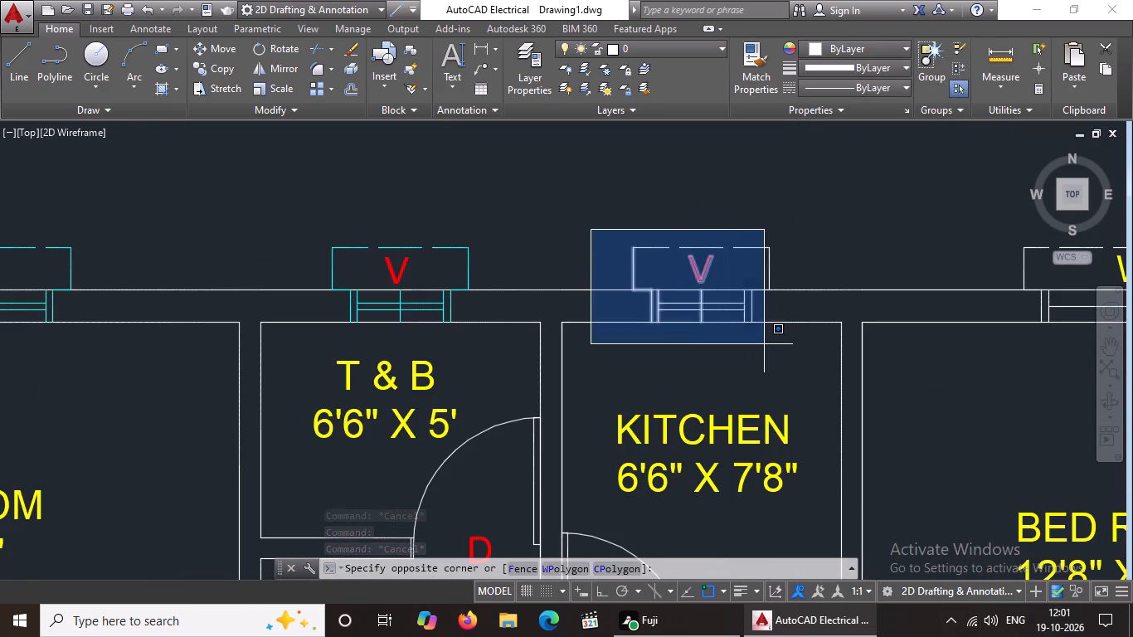
click(791, 345)
click(862, 44)
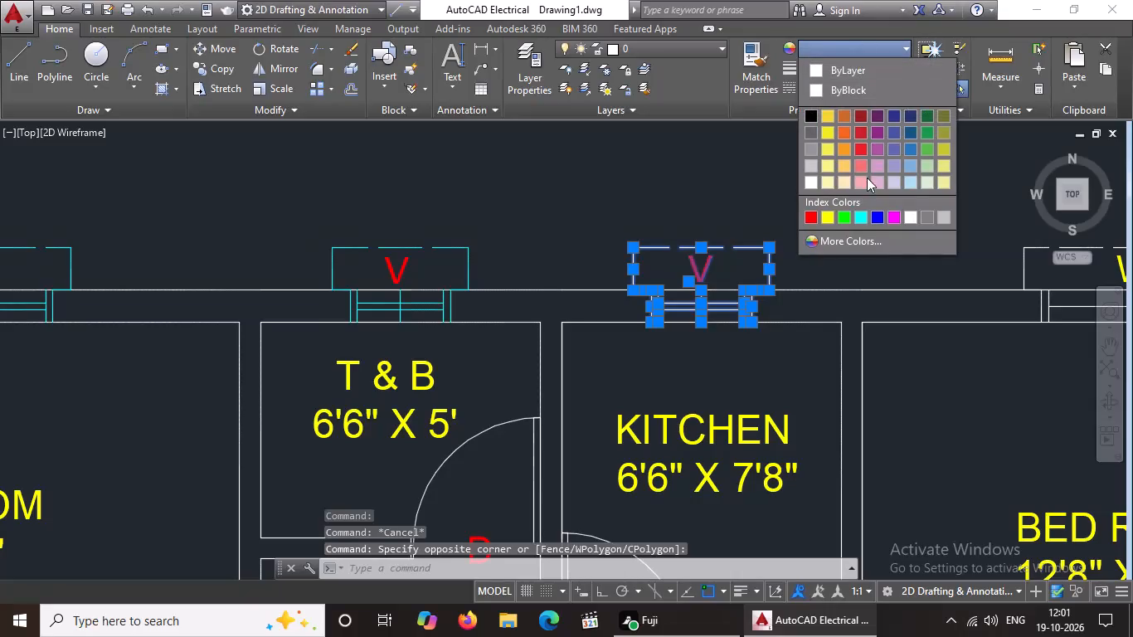
click(858, 215)
key(Escape)
Change the V label of the first floor kitchen ventilator to red.
scroll(725, 265, up, 1)
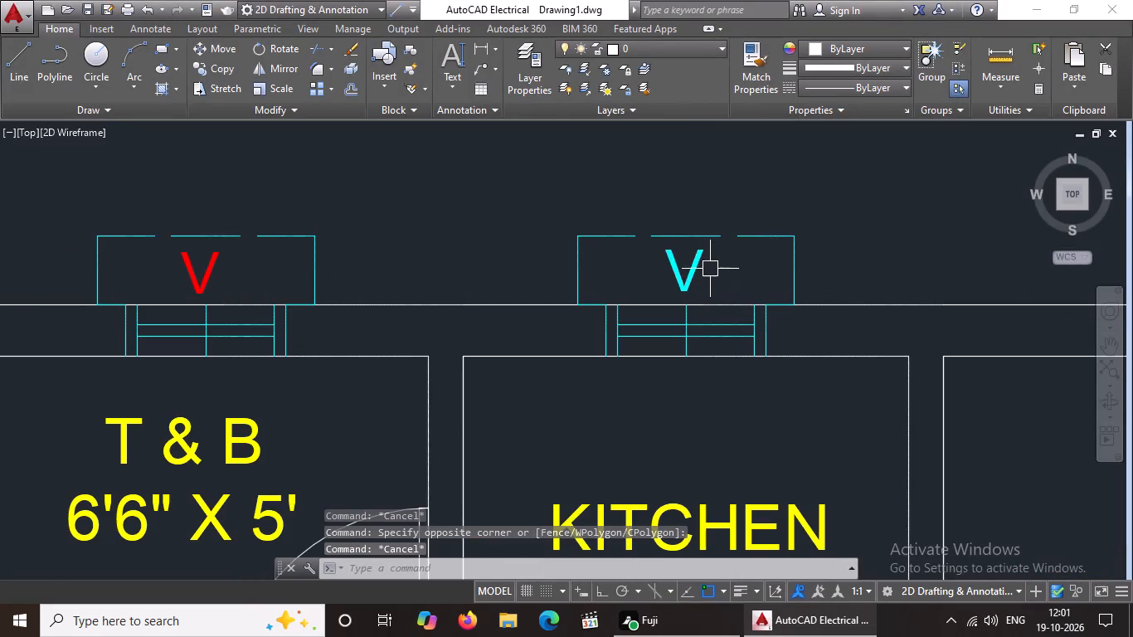
click(695, 271)
click(860, 37)
click(860, 45)
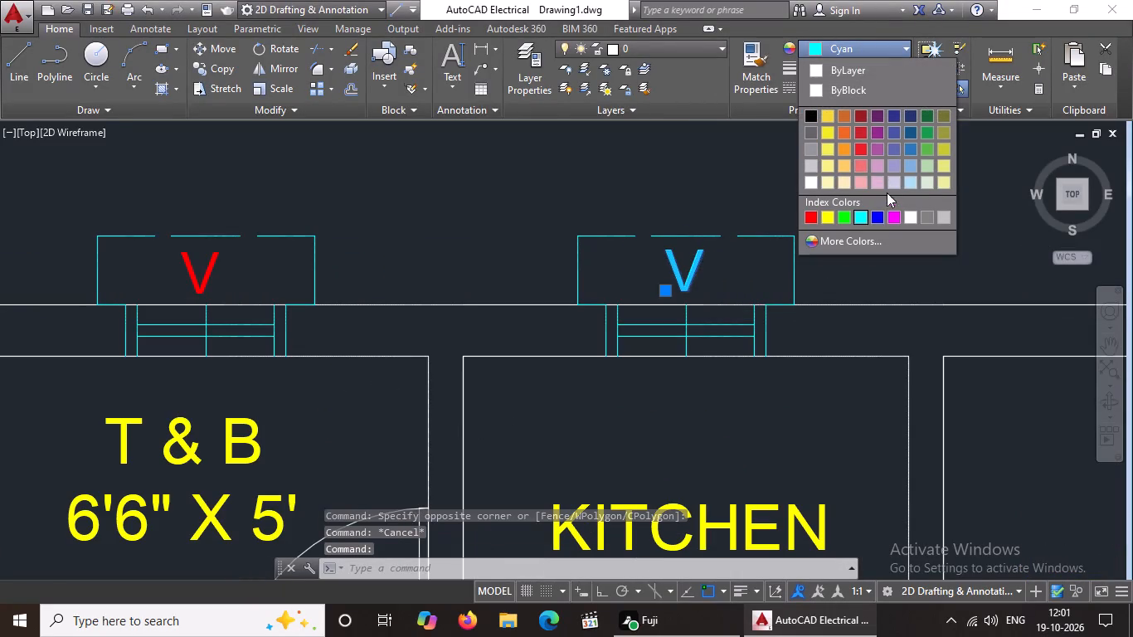
click(810, 218)
scroll(771, 284, down, 3)
key(Escape)
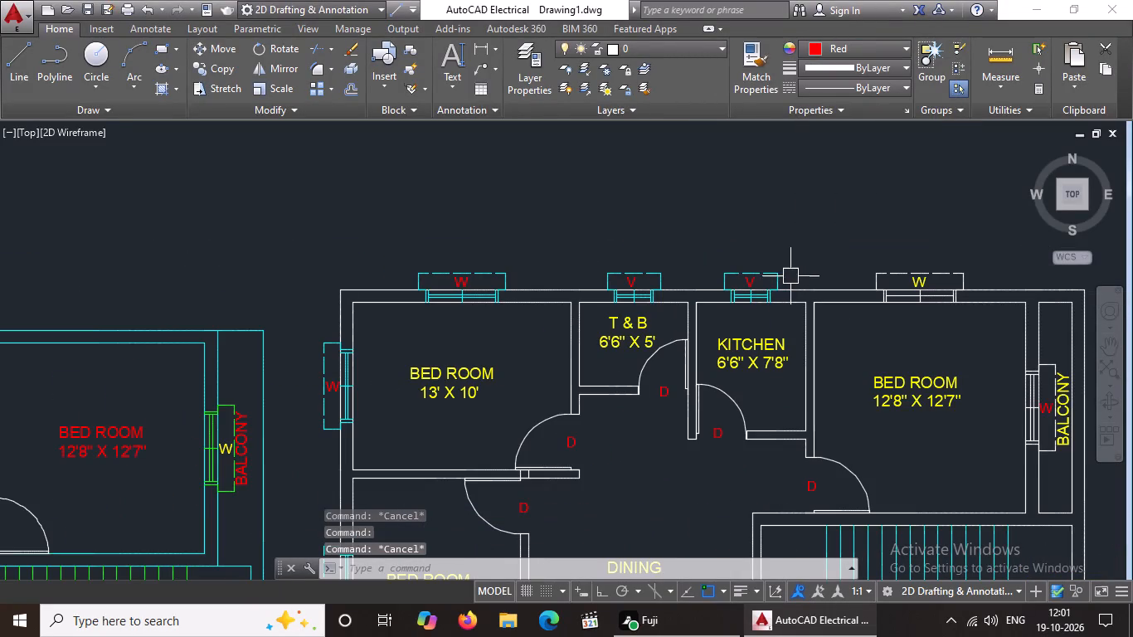
Colour the first floor 12'8" x 12'7" bedroom's top-wall window, its projection and its W label cyan.
scroll(919, 328, up, 2)
click(779, 163)
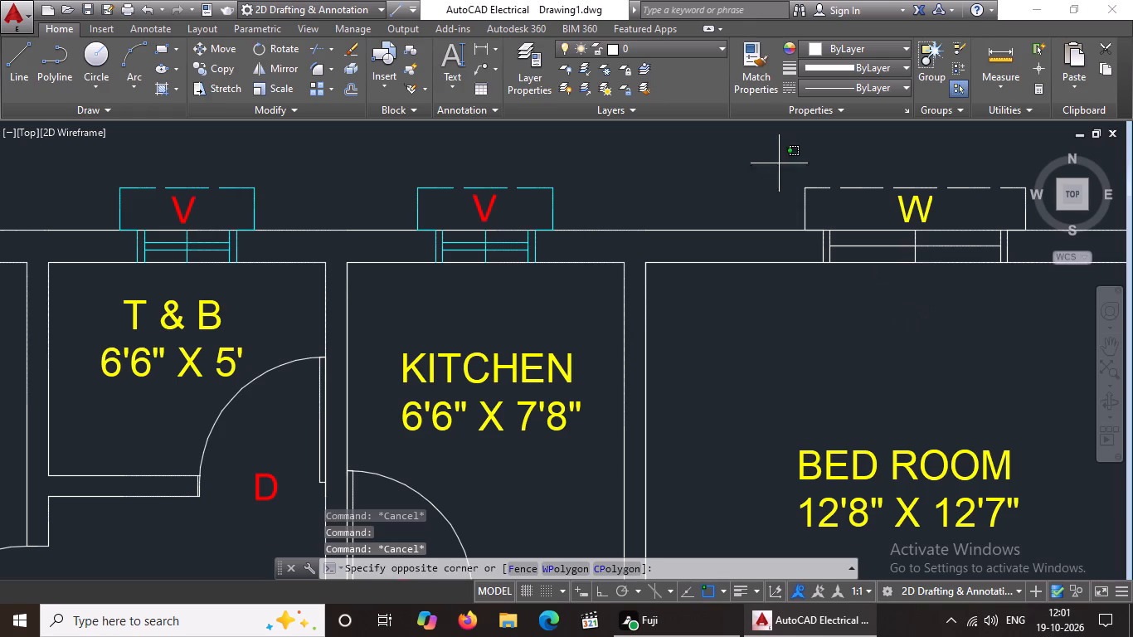
scroll(972, 259, down, 5)
scroll(991, 262, up, 4)
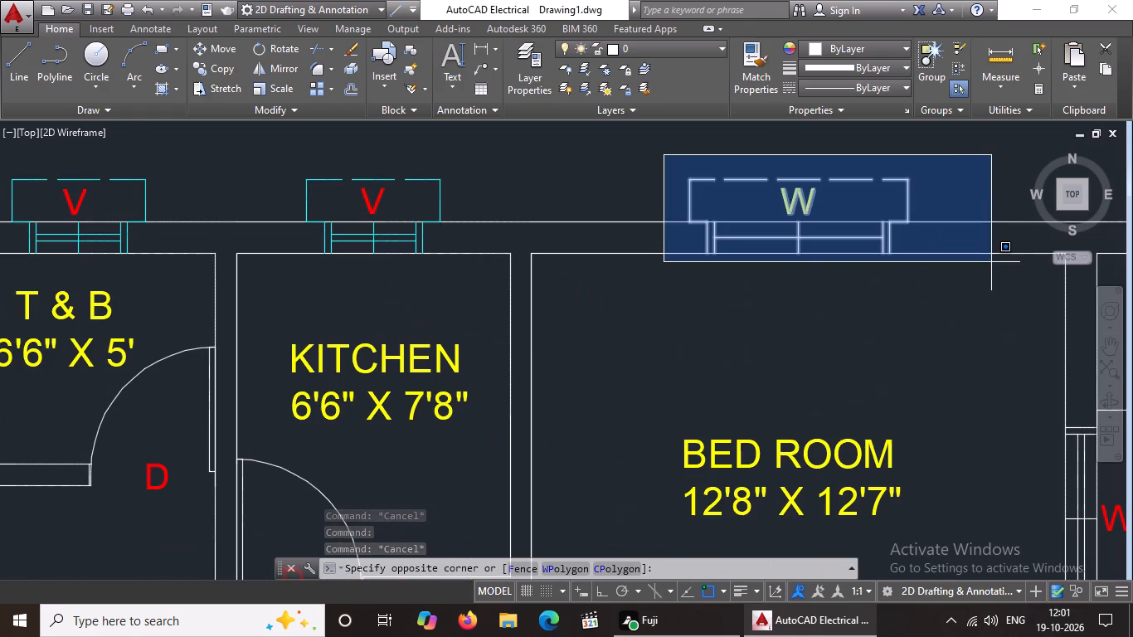
click(968, 283)
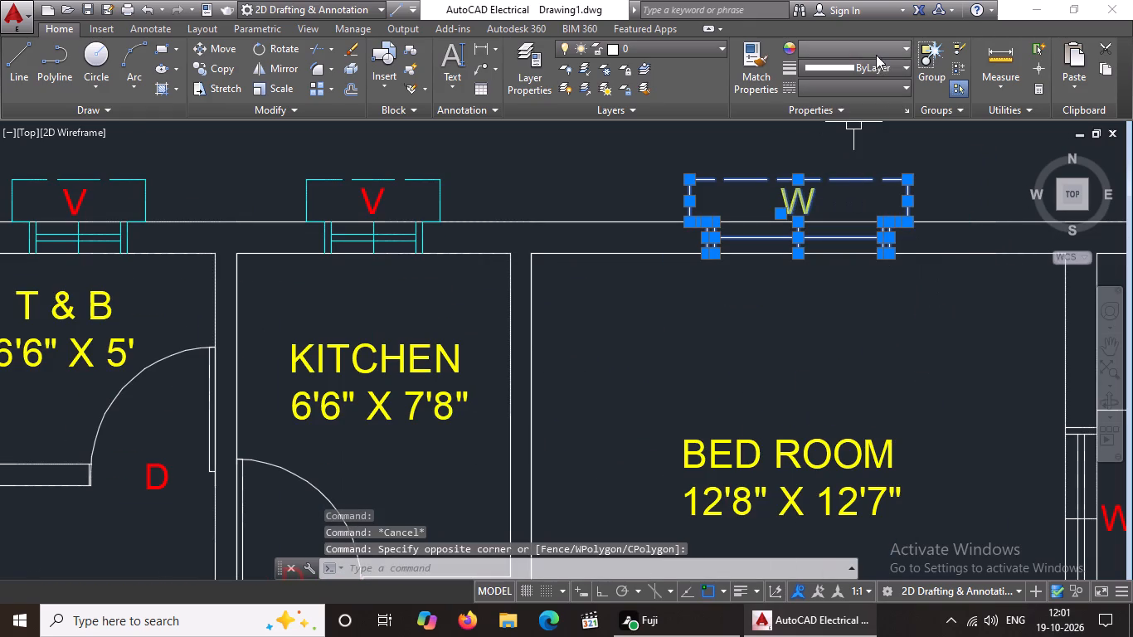
click(876, 54)
click(855, 217)
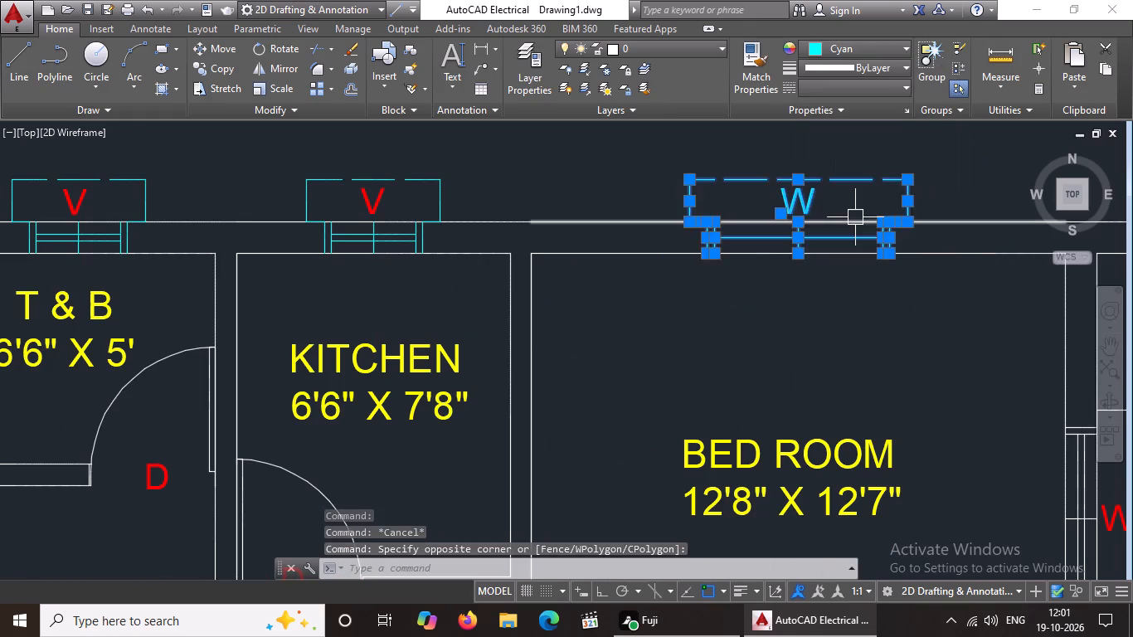
key(Escape)
Change the W label of the first floor 12'8" x 12'7" bedroom's top-wall window to red.
scroll(834, 210, up, 3)
click(727, 201)
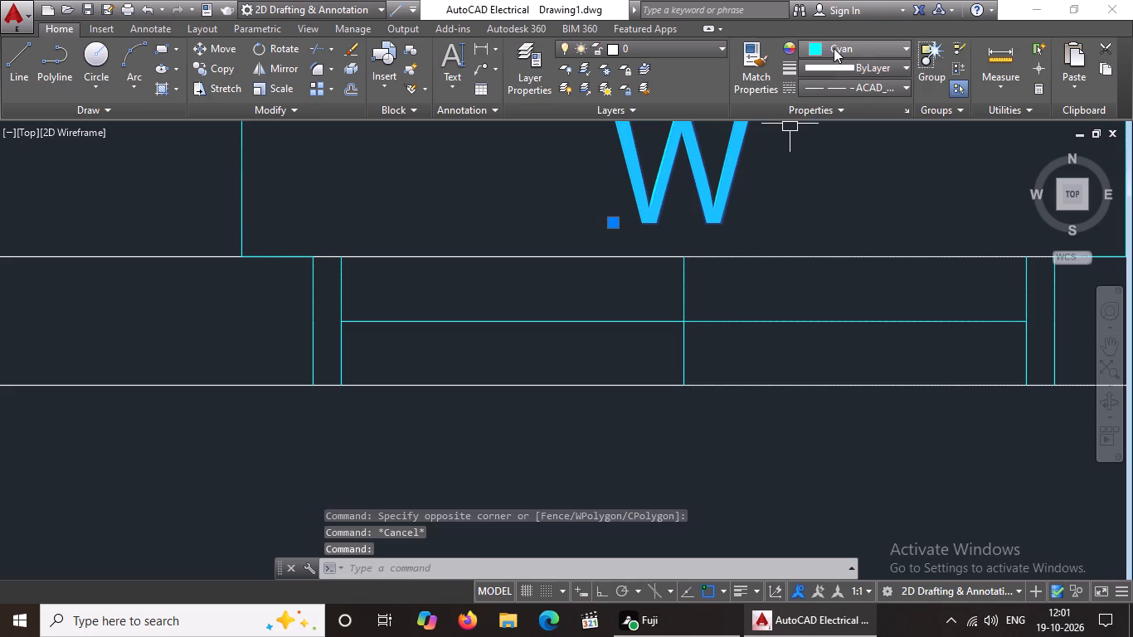
click(835, 45)
click(810, 218)
scroll(776, 227, down, 4)
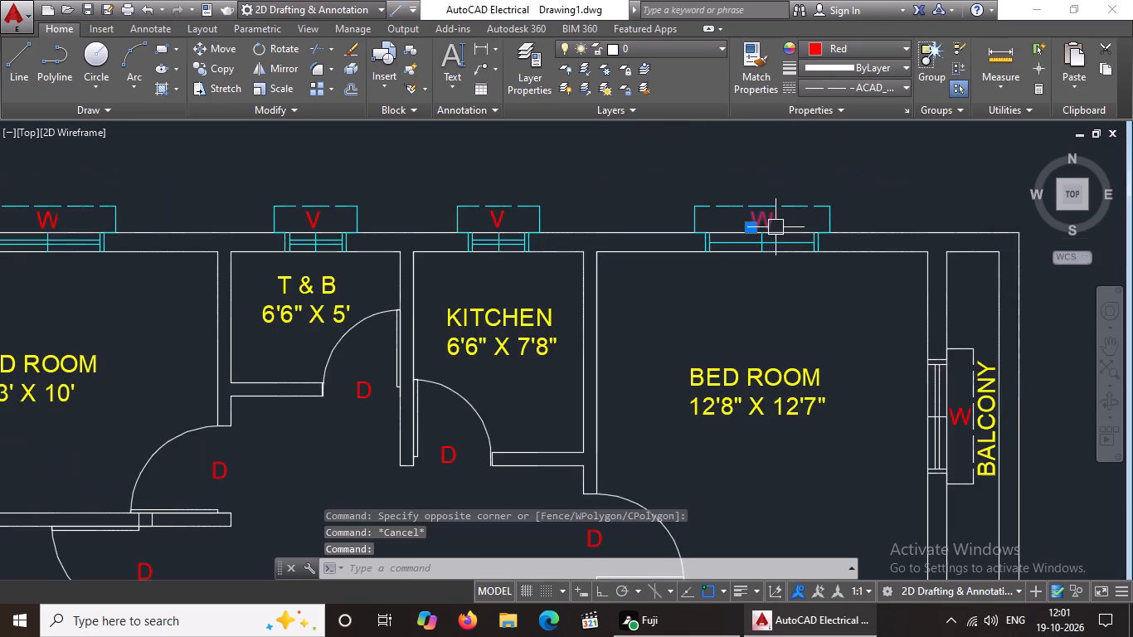
scroll(798, 220, down, 1)
key(Escape)
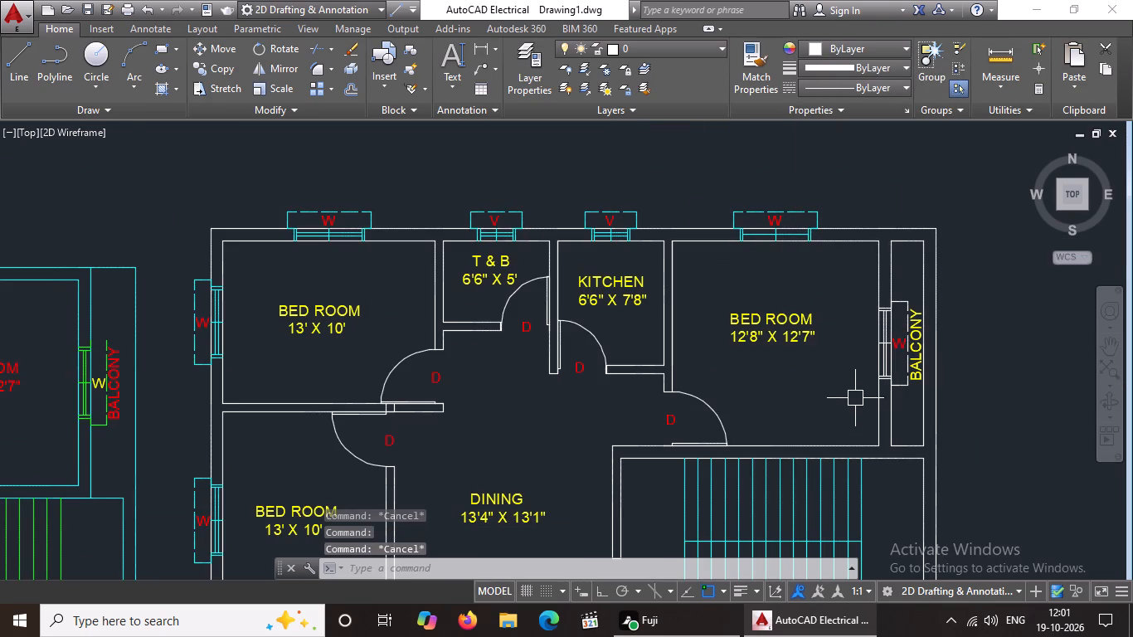
Colour the first floor balcony-side window of the 12'8" x 12'7" bedroom, its projection and its W label cyan.
middle_drag(856, 389, 804, 301)
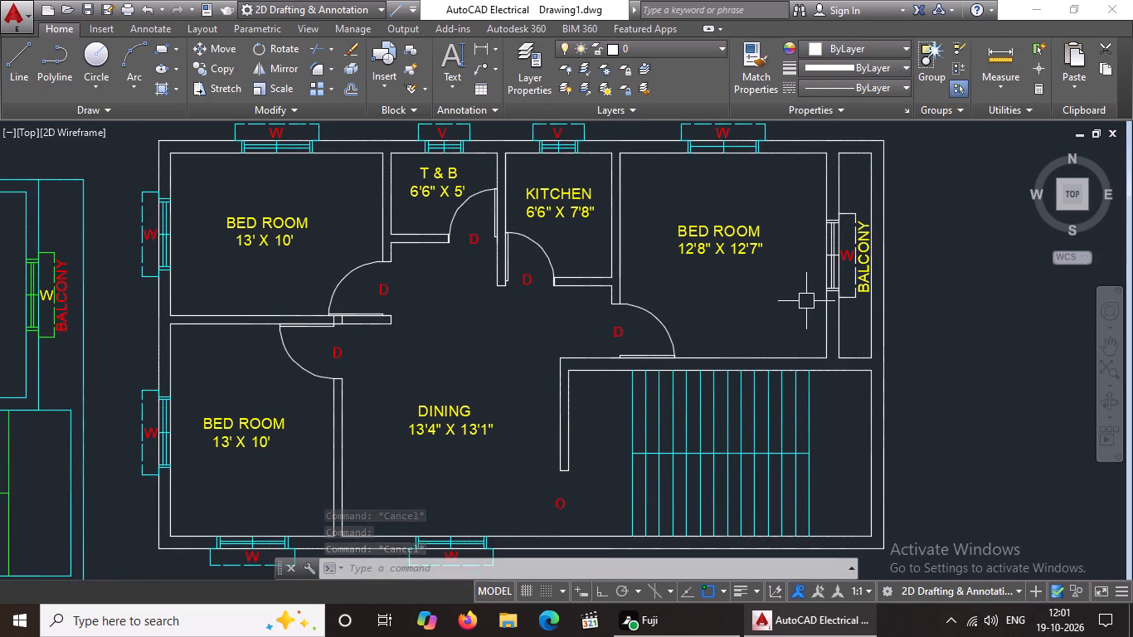
scroll(809, 206, up, 1)
click(805, 180)
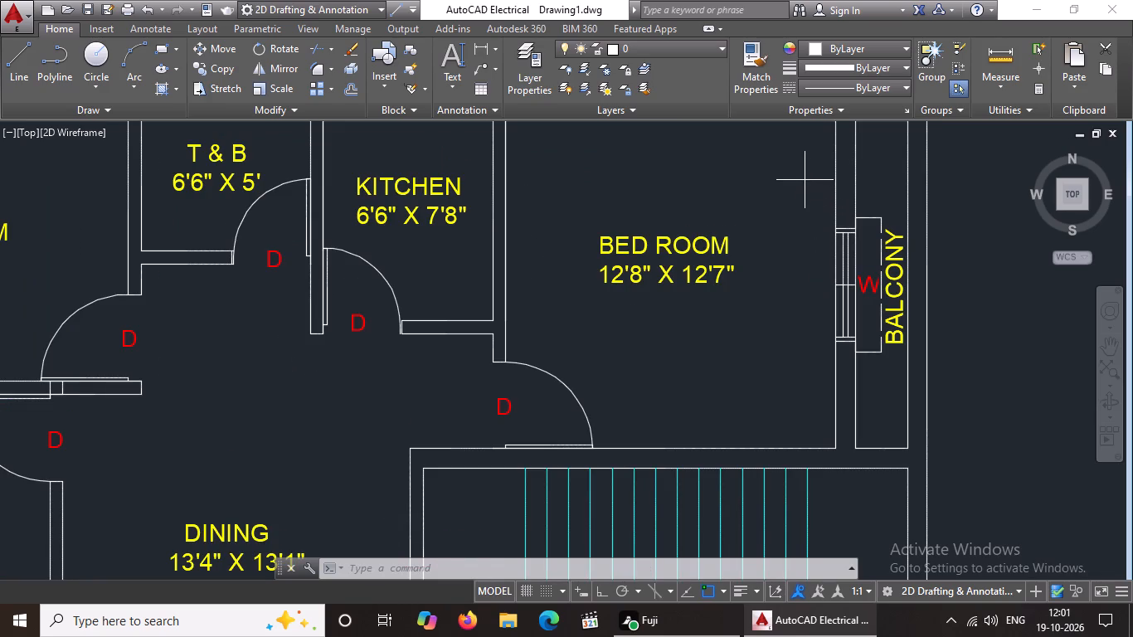
click(891, 383)
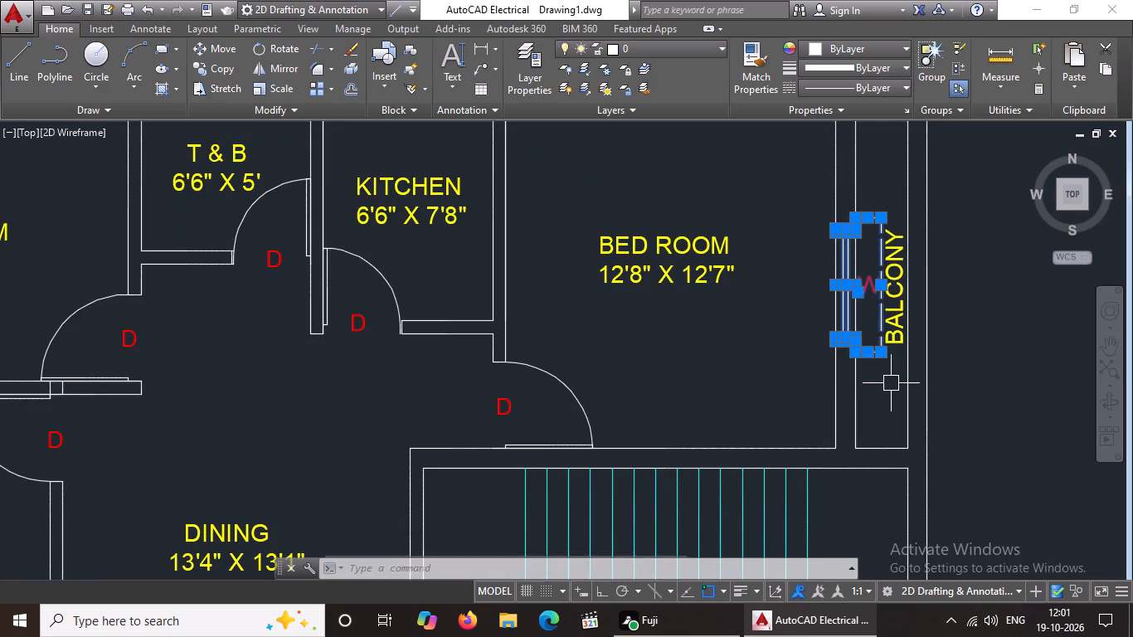
click(863, 46)
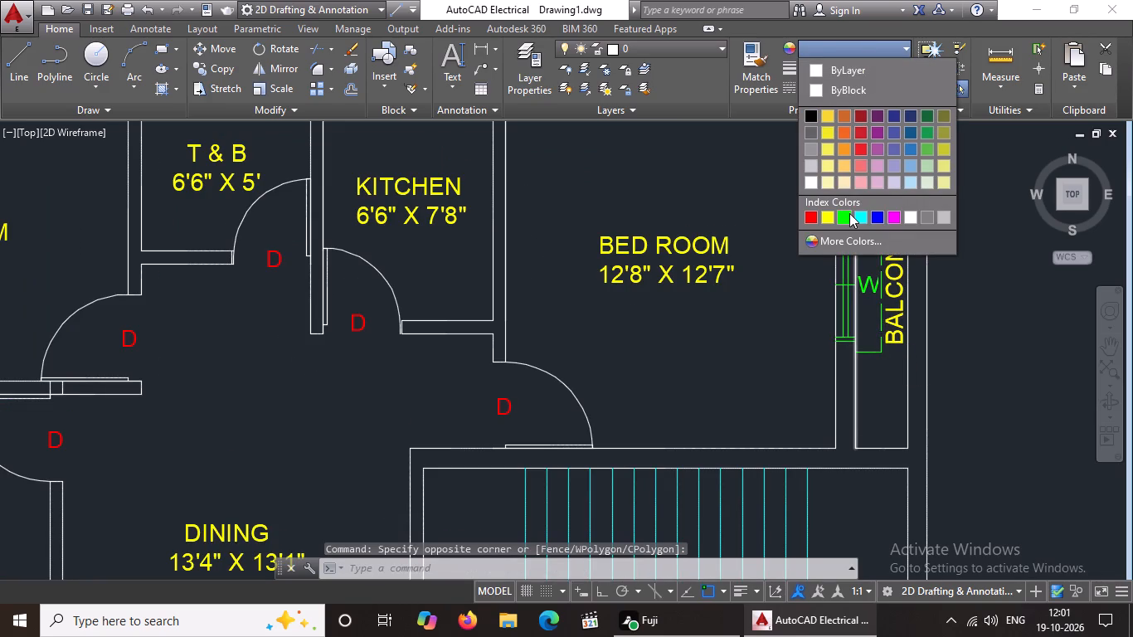
click(862, 219)
scroll(857, 242, down, 4)
key(Escape)
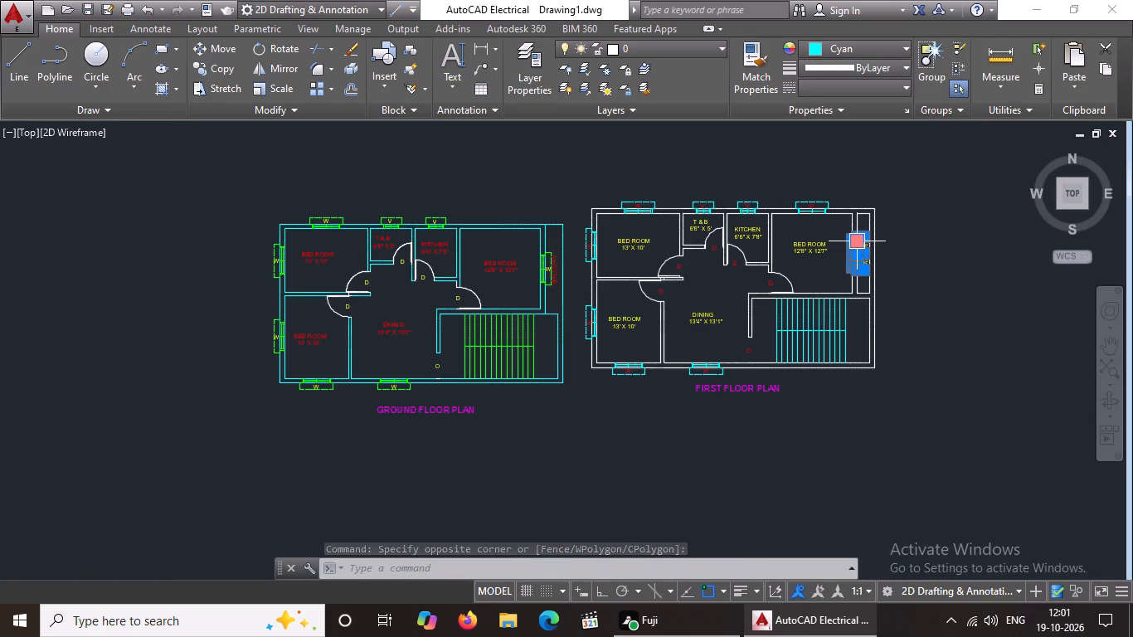
Change the W label of the first floor balcony-side window to red.
scroll(861, 249, up, 4)
key(Escape)
click(858, 285)
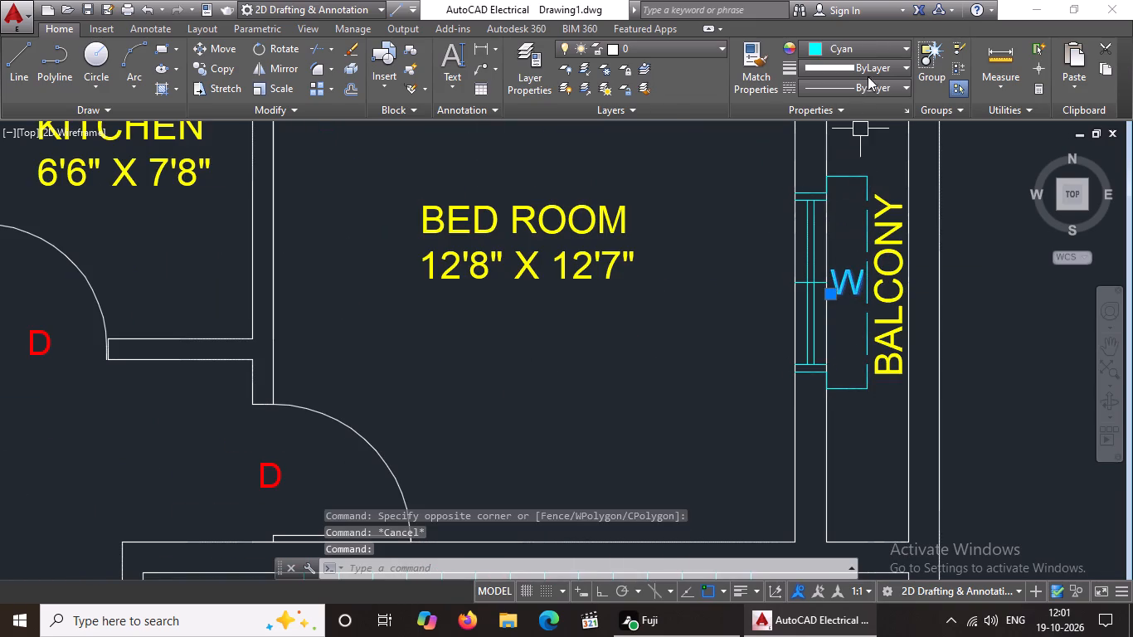
click(868, 48)
click(812, 219)
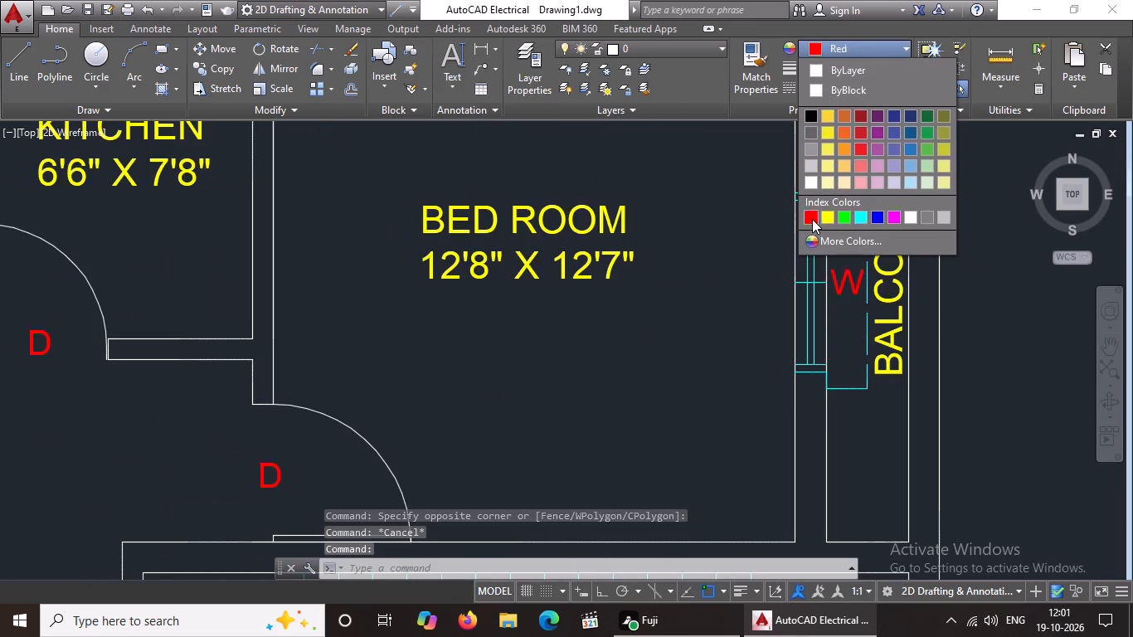
scroll(824, 234, down, 3)
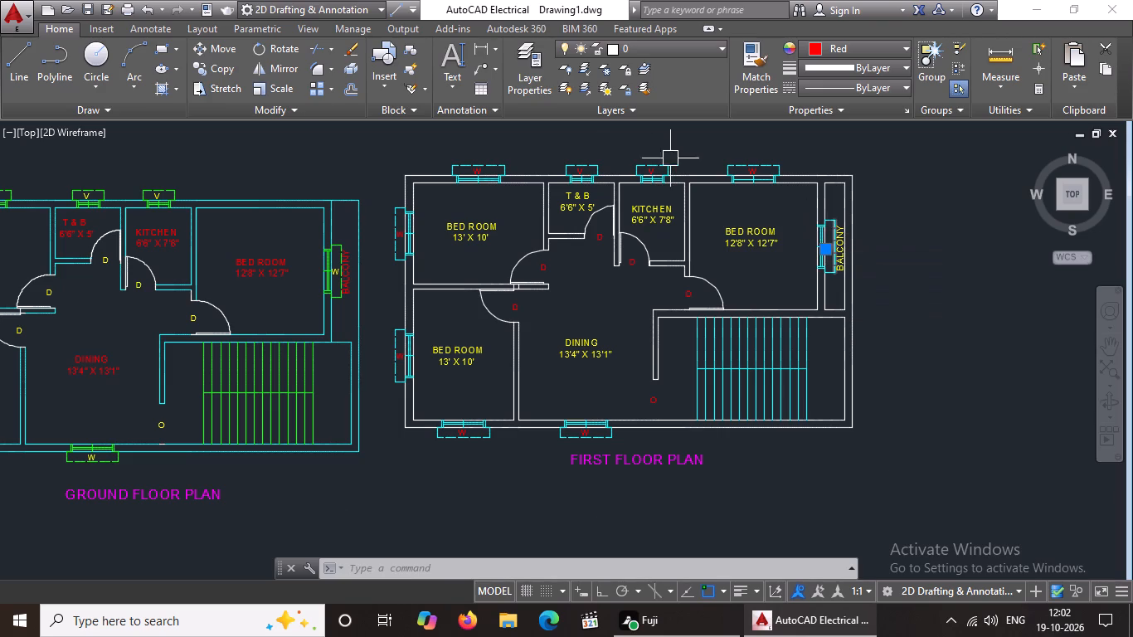
key(Escape)
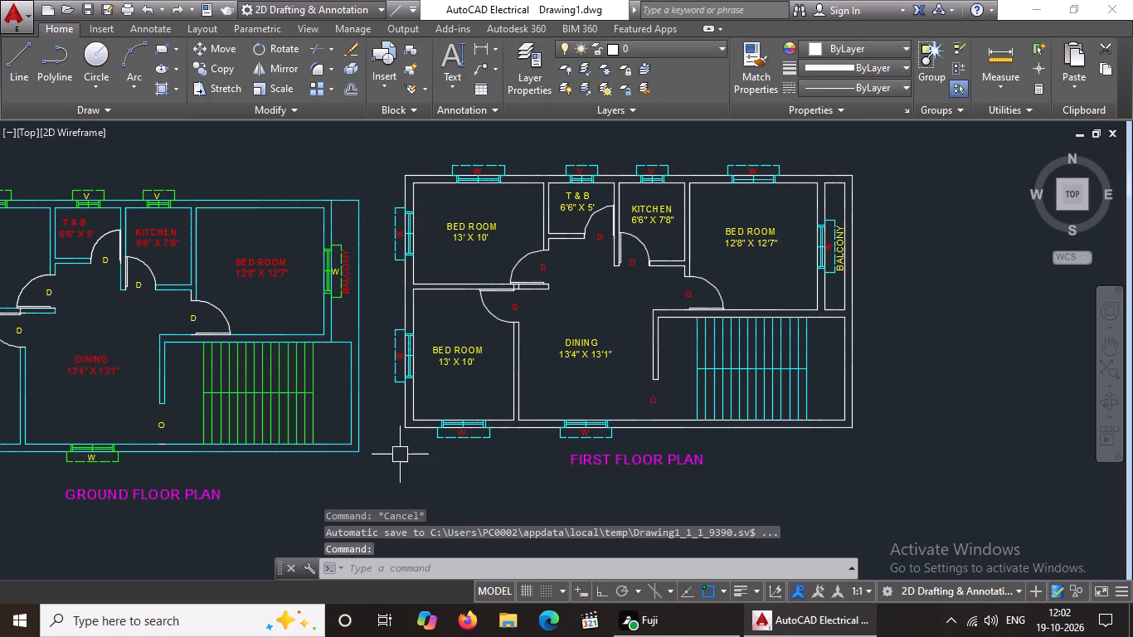
Colour the outer and inner top-wall lines of the first floor's upper 13' x 10' bedroom green.
scroll(401, 146, up, 2)
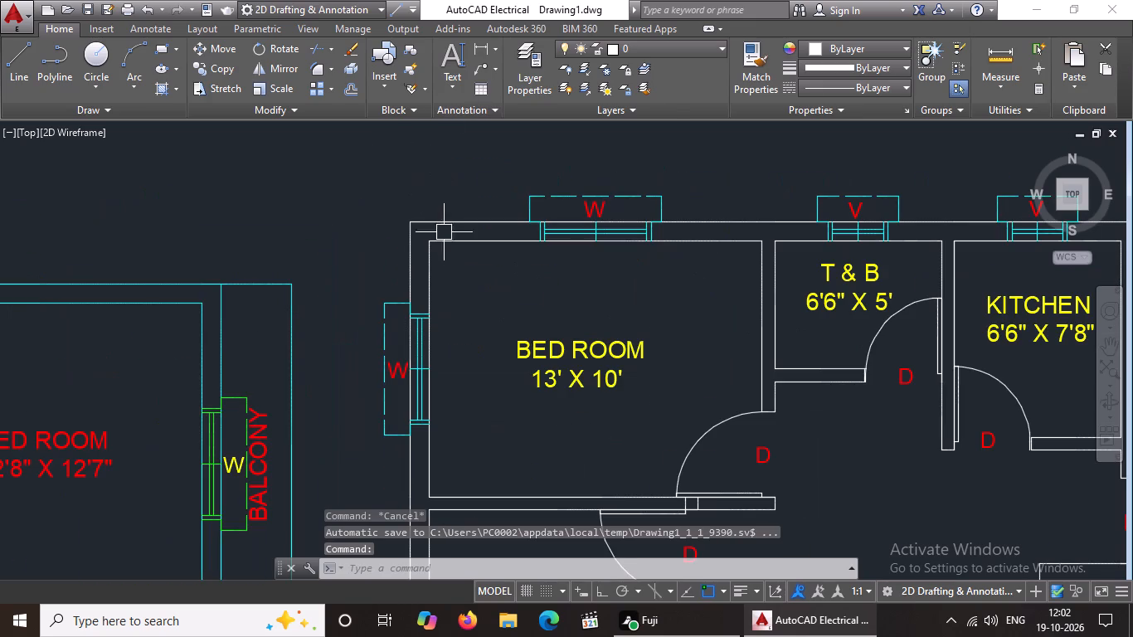
click(459, 224)
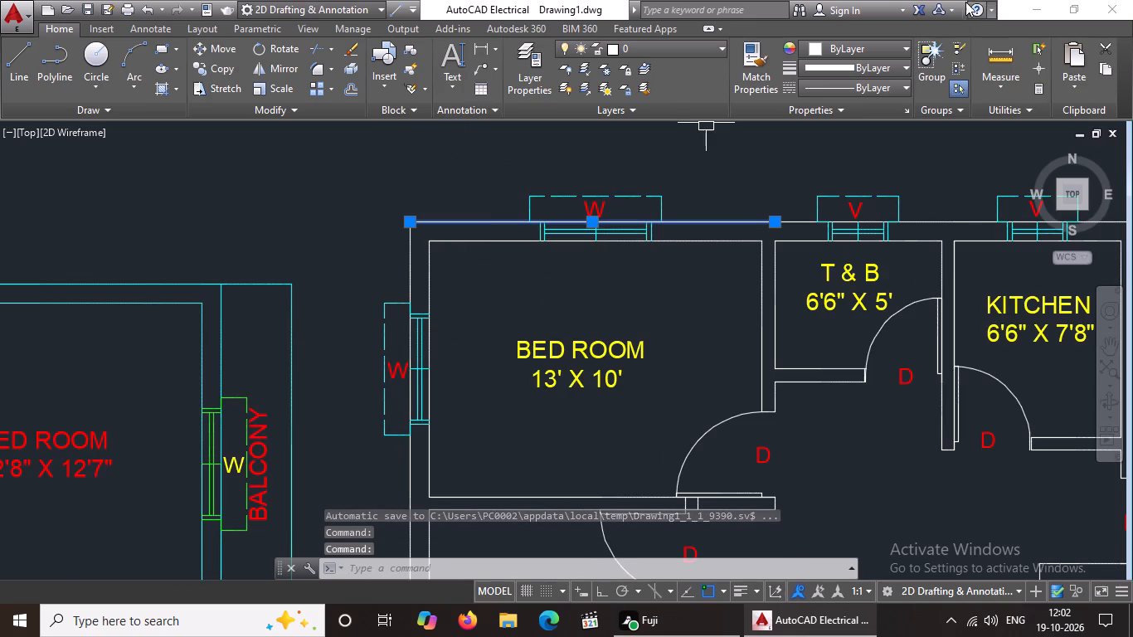
click(907, 47)
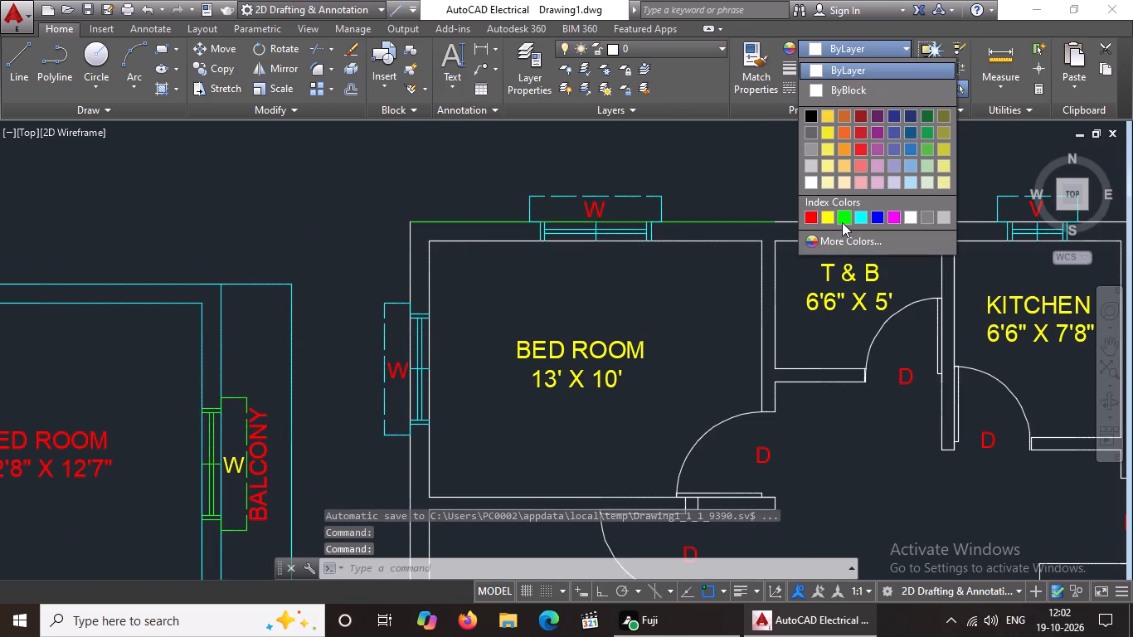
click(843, 221)
key(Escape)
click(731, 239)
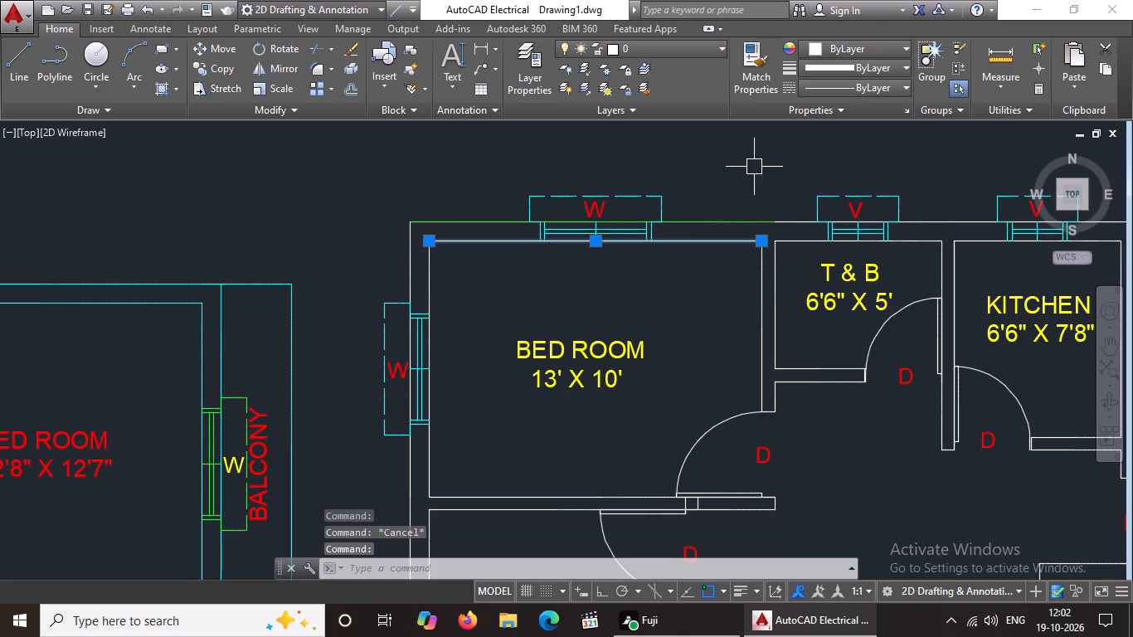
click(812, 41)
click(847, 211)
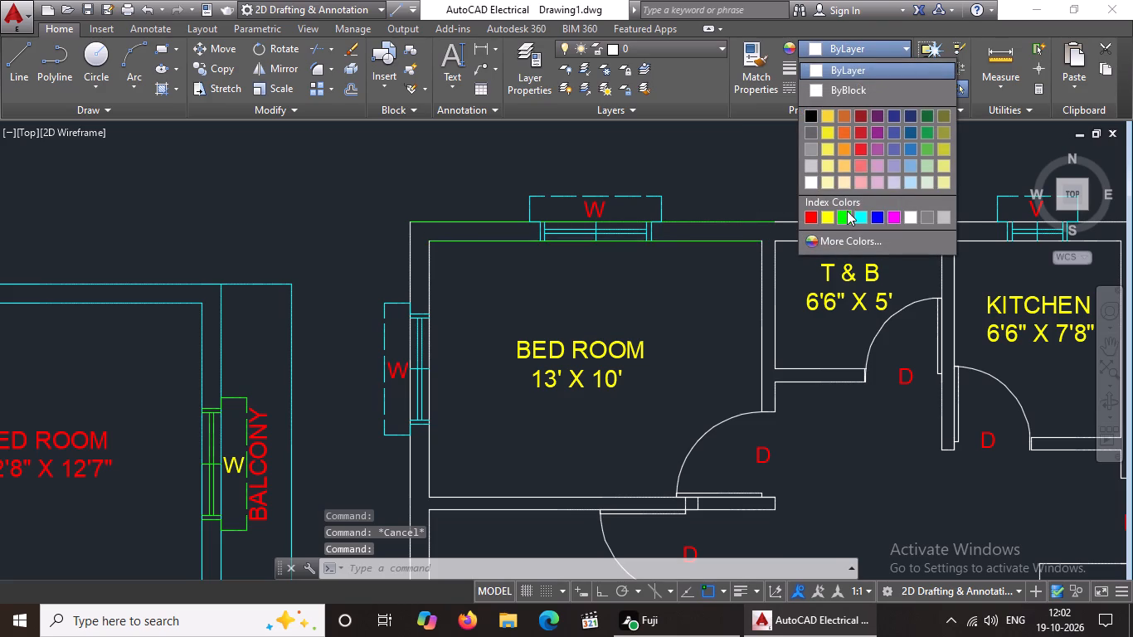
key(Escape)
Colour the outer left-wall line of the first floor's upper 13' x 10' bedroom green.
scroll(562, 250, down, 2)
scroll(495, 357, up, 5)
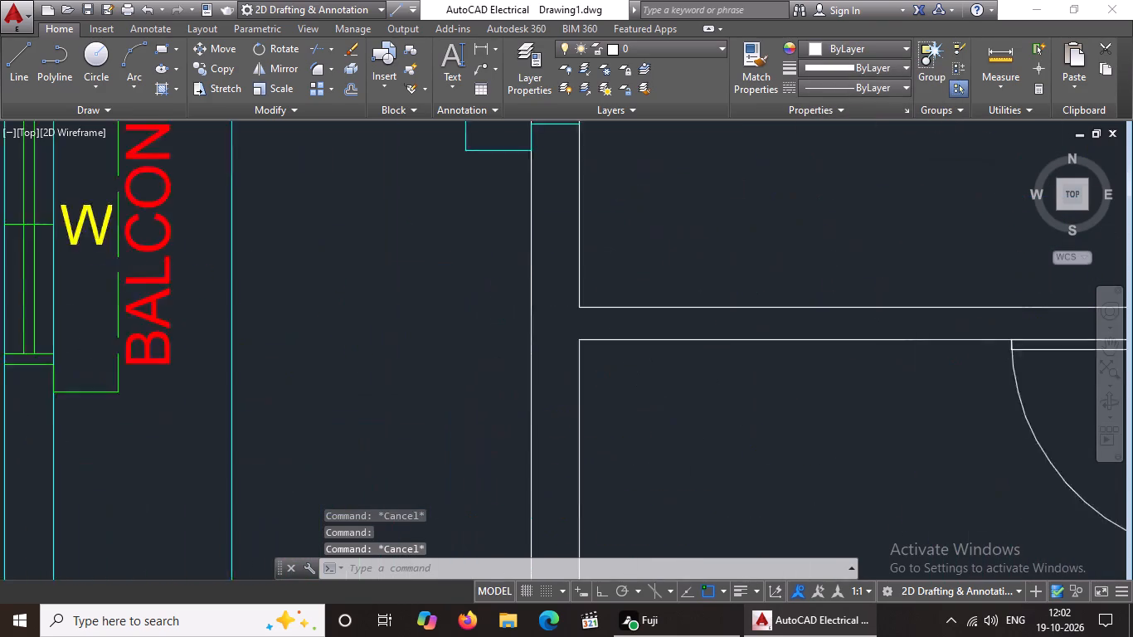
click(553, 266)
scroll(587, 248, down, 4)
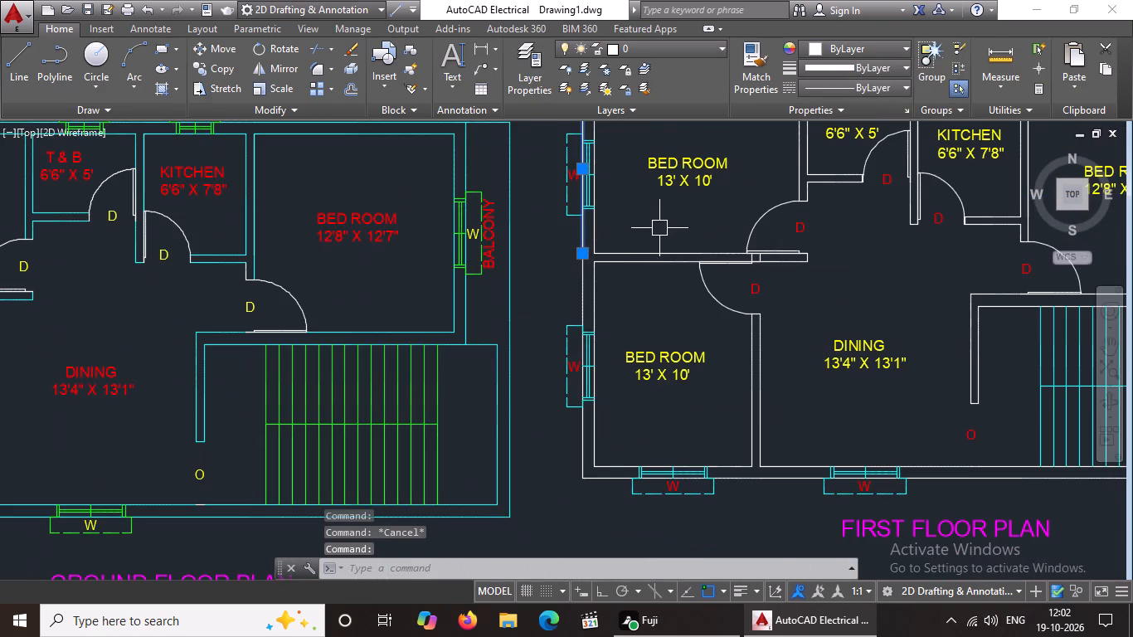
middle_drag(639, 282, 576, 418)
click(873, 48)
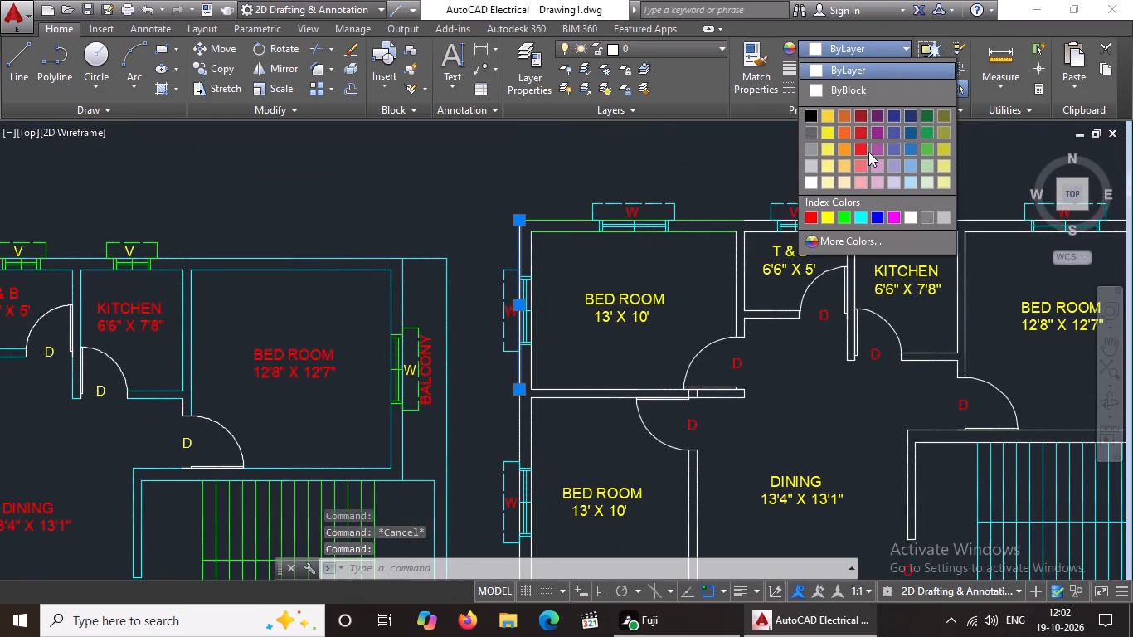
drag(847, 217, 674, 327)
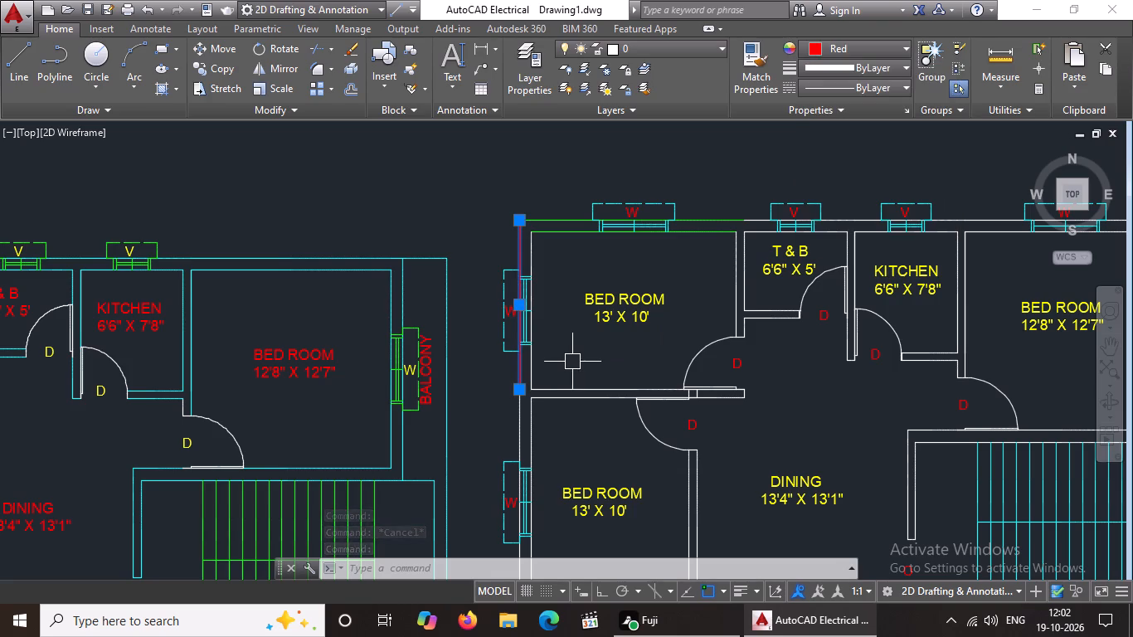
drag(840, 44, 840, 55)
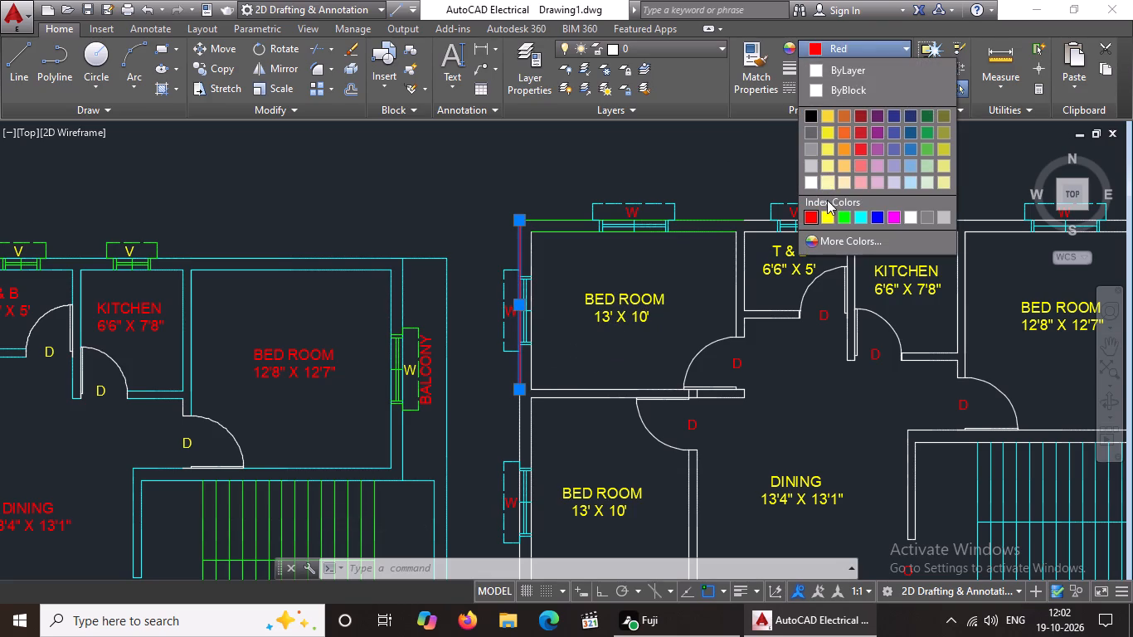
click(840, 209)
scroll(688, 333, down, 2)
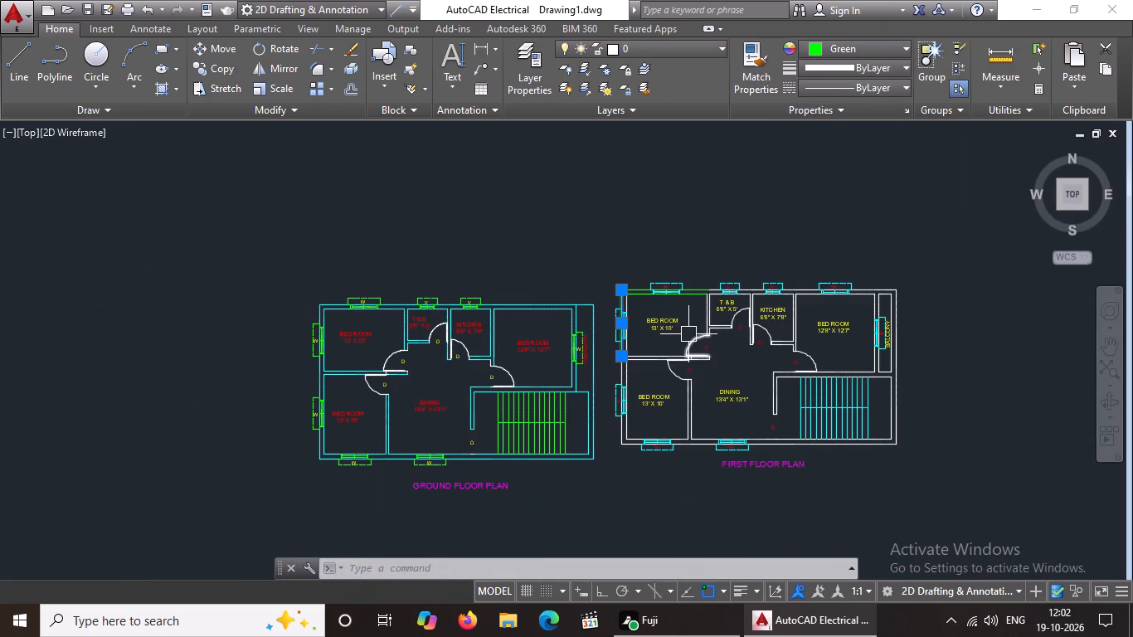
key(Escape)
Colour the inner left-wall line of the first floor's upper 13' x 10' bedroom green.
scroll(632, 335, up, 1)
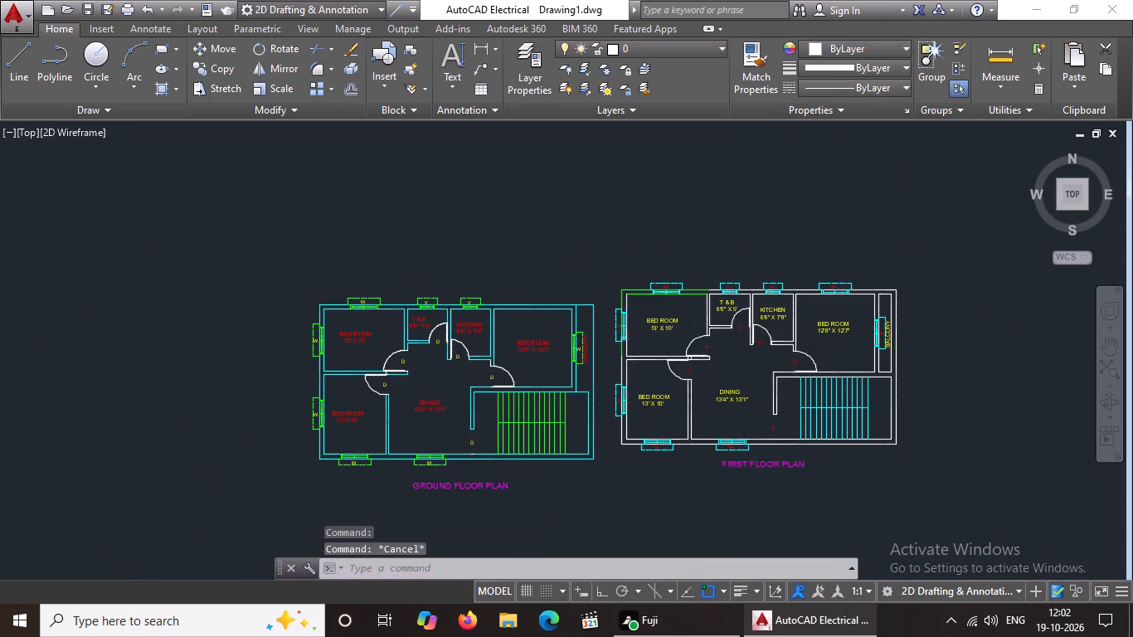
scroll(632, 335, up, 3)
click(591, 406)
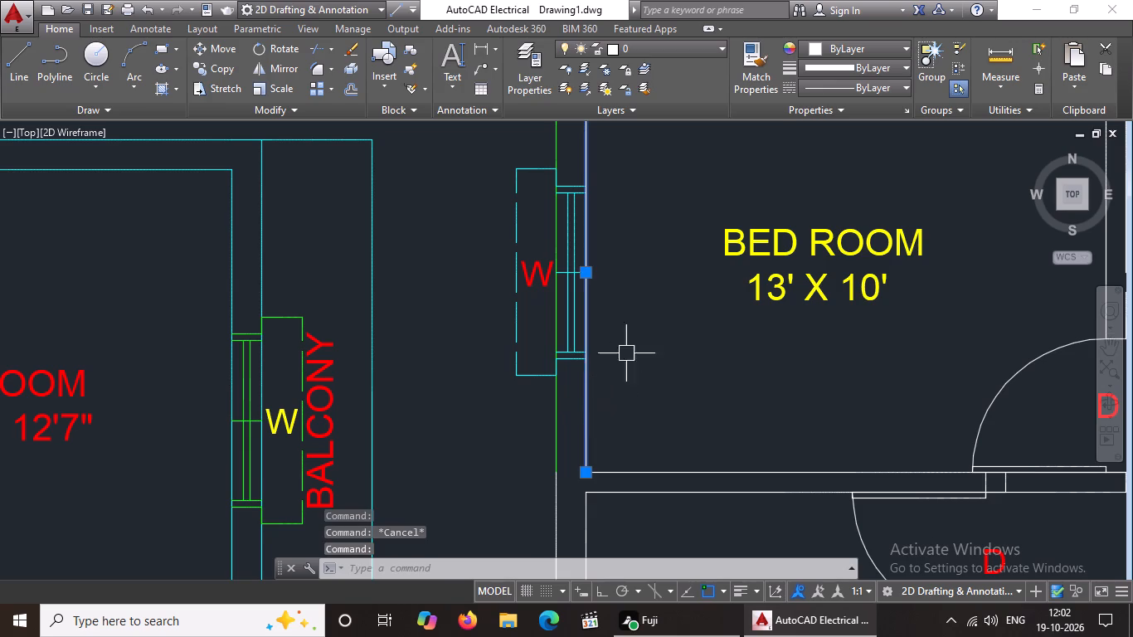
click(833, 42)
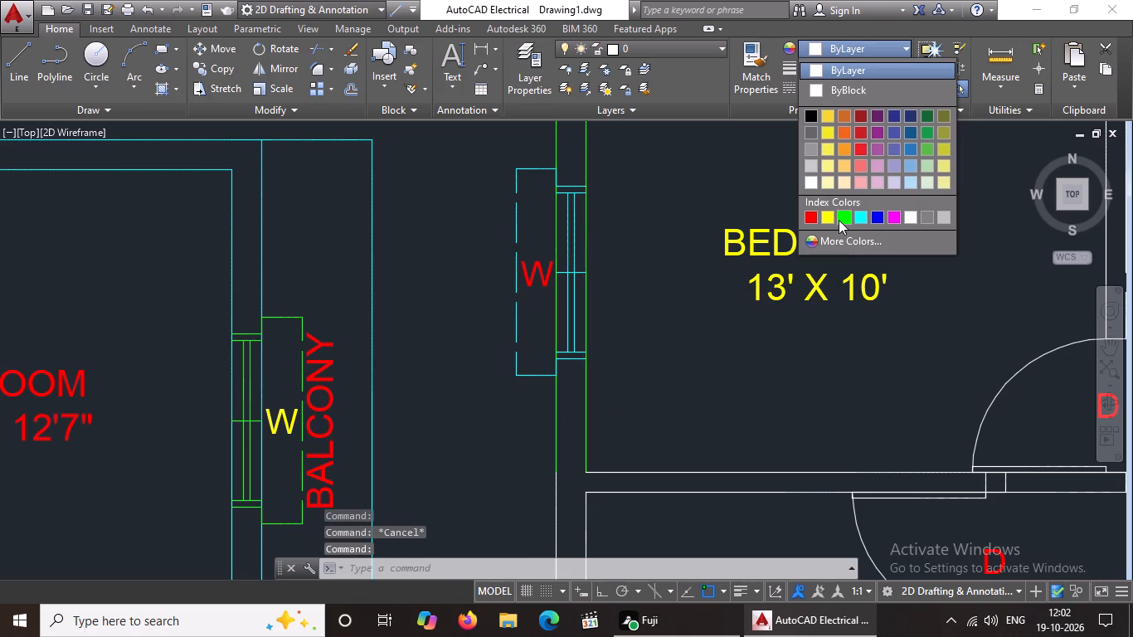
drag(840, 219, 829, 235)
scroll(626, 266, down, 4)
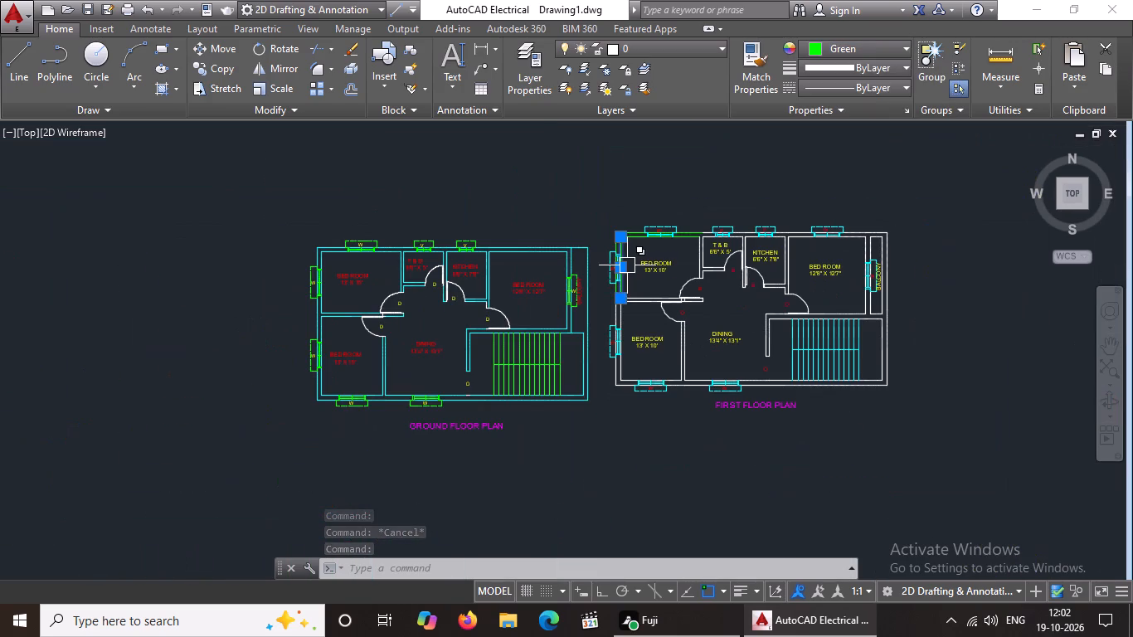
key(Escape)
Colour the upper and lower lines of the wall between the first floor's two 13' x 10' bedrooms green.
scroll(639, 257, up, 4)
scroll(641, 255, down, 2)
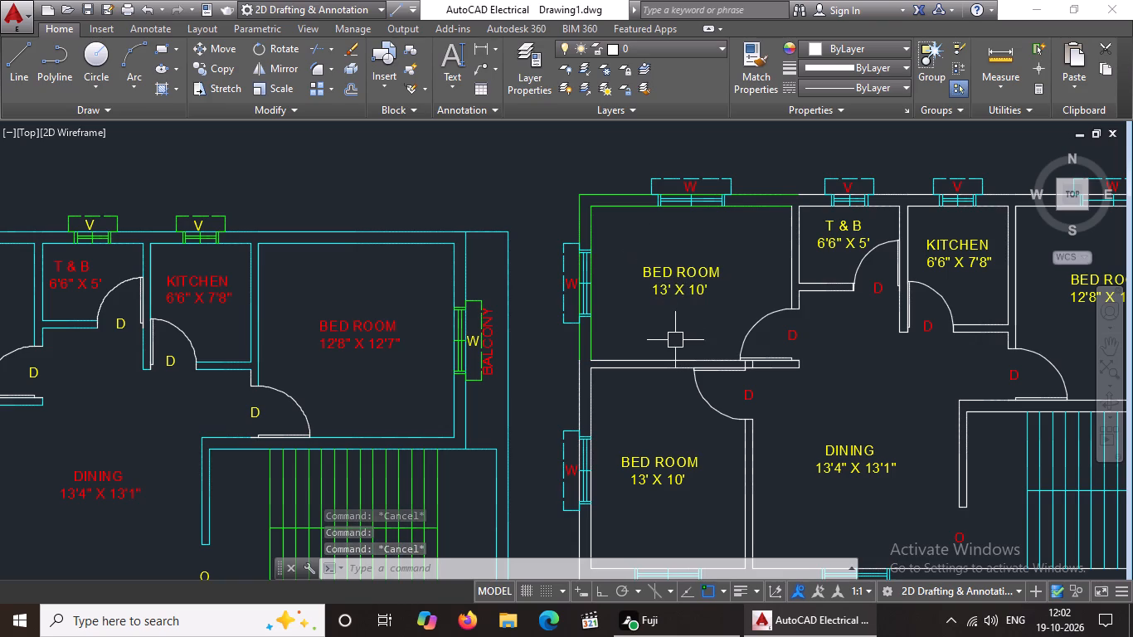
scroll(650, 395, up, 2)
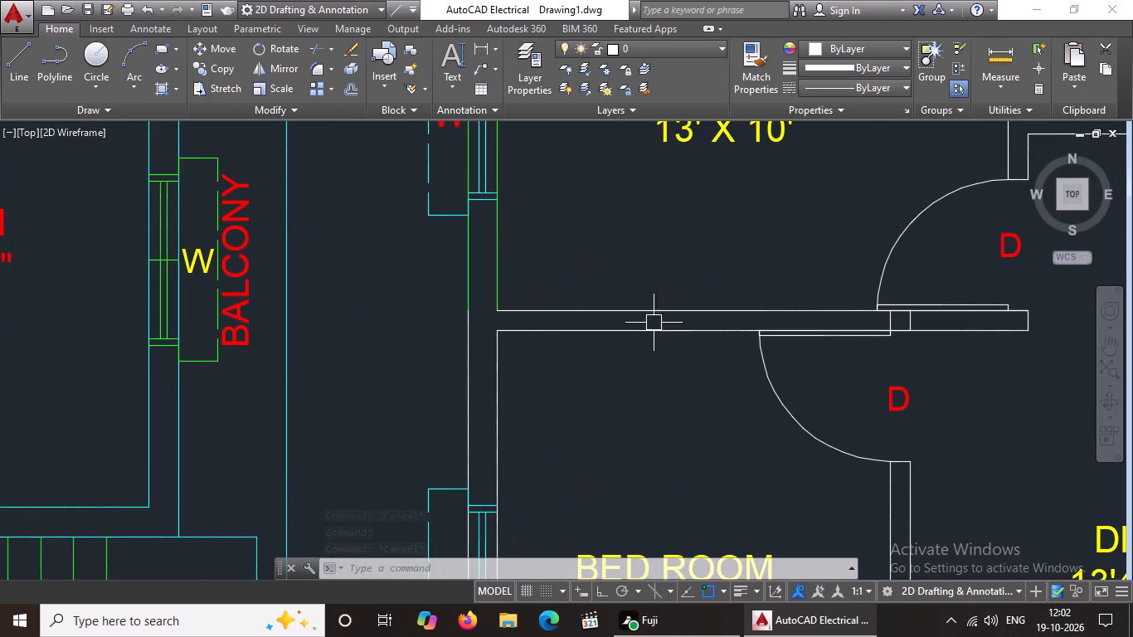
click(654, 311)
click(902, 41)
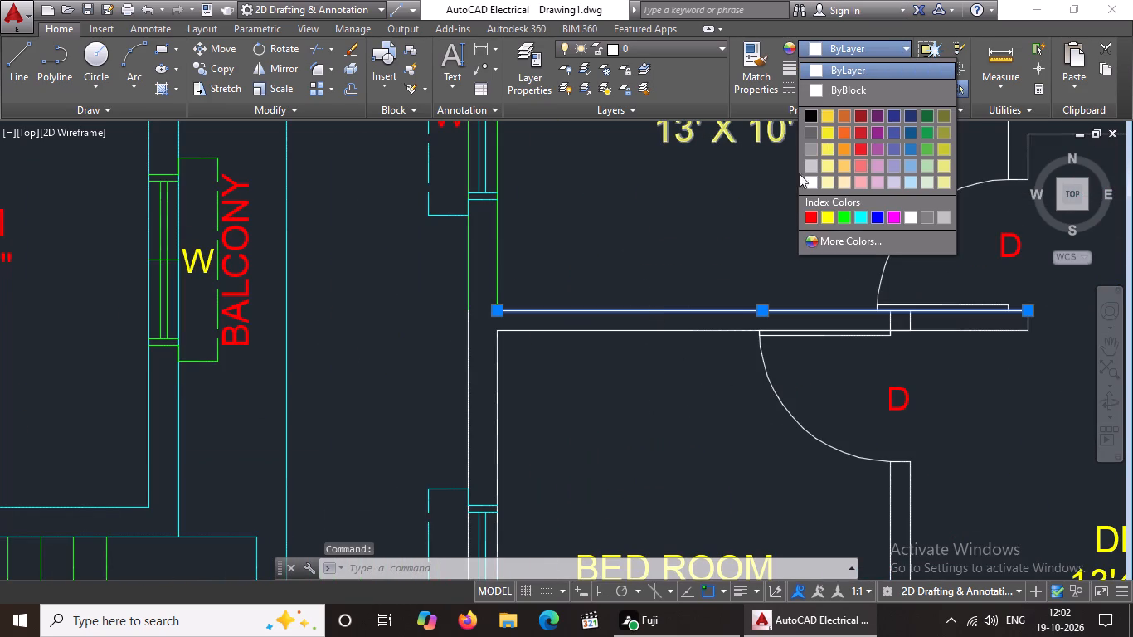
click(843, 216)
scroll(810, 217, down, 2)
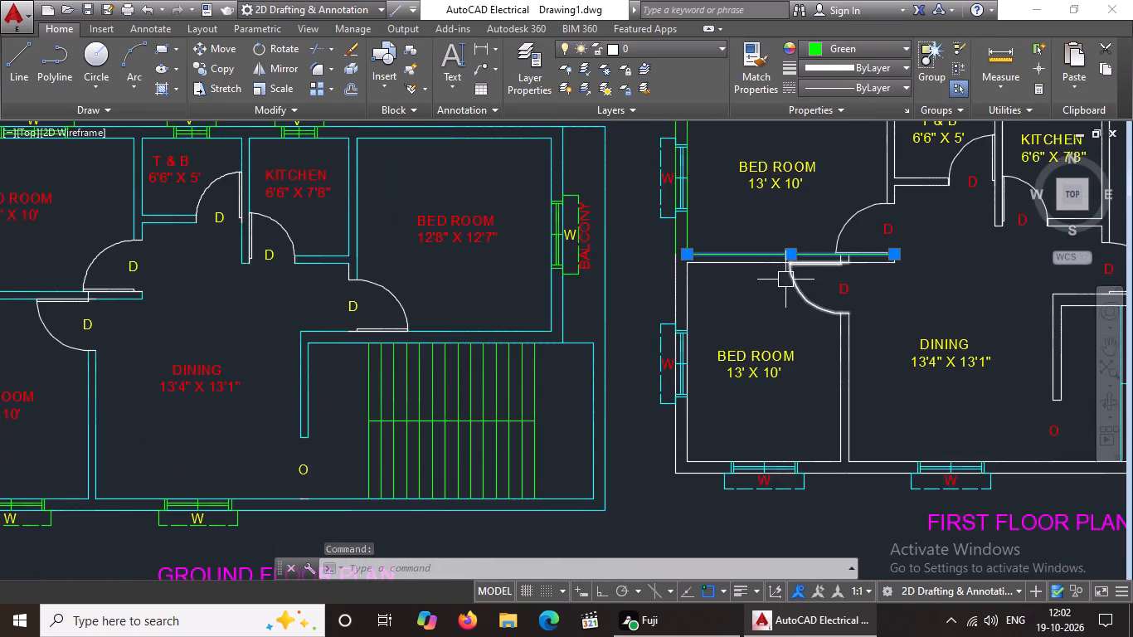
scroll(785, 280, up, 3)
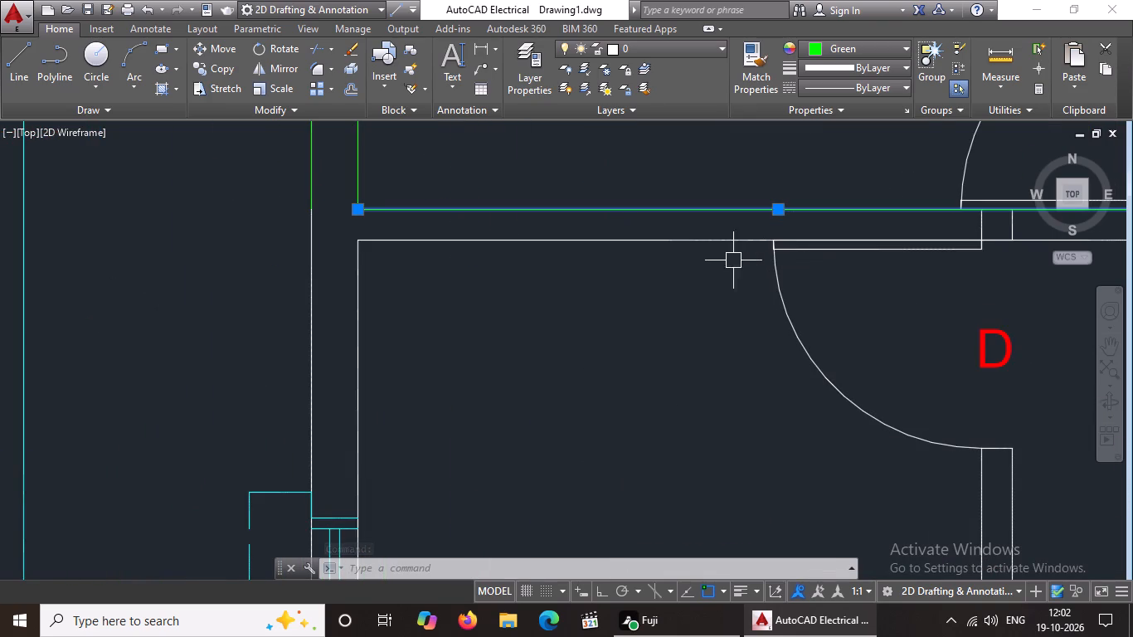
click(711, 241)
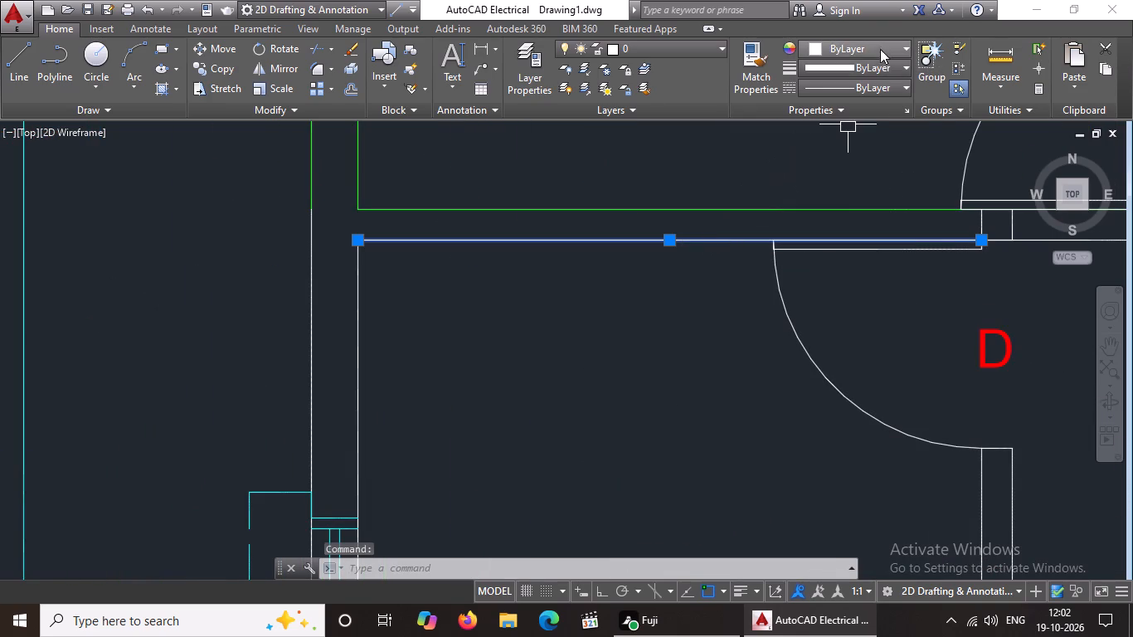
click(881, 42)
click(843, 212)
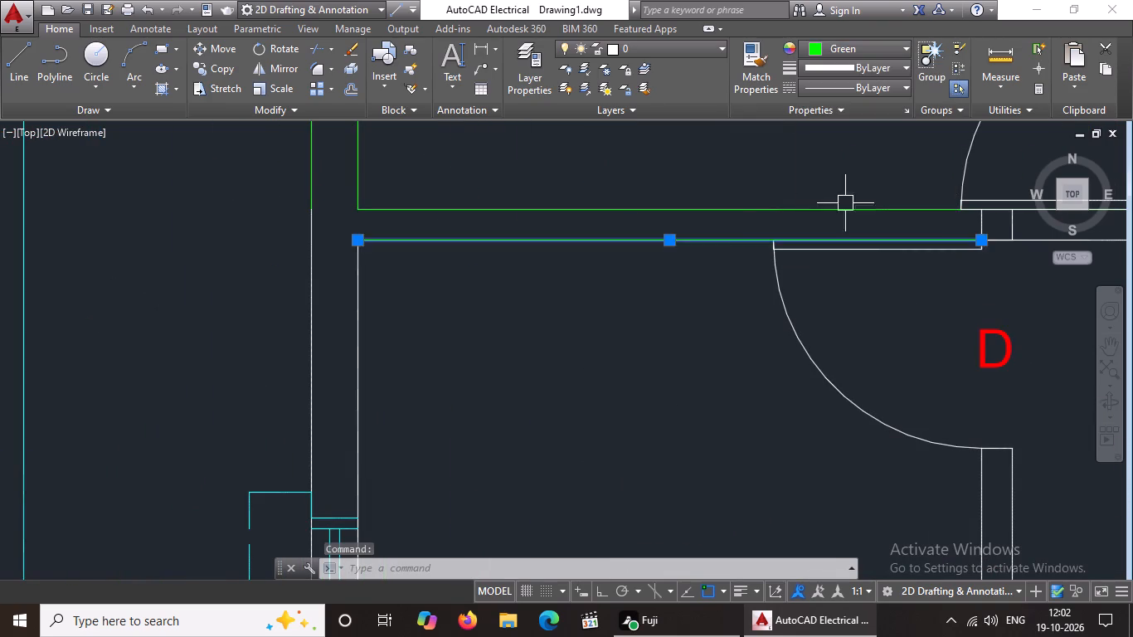
scroll(849, 190, down, 4)
scroll(883, 197, up, 3)
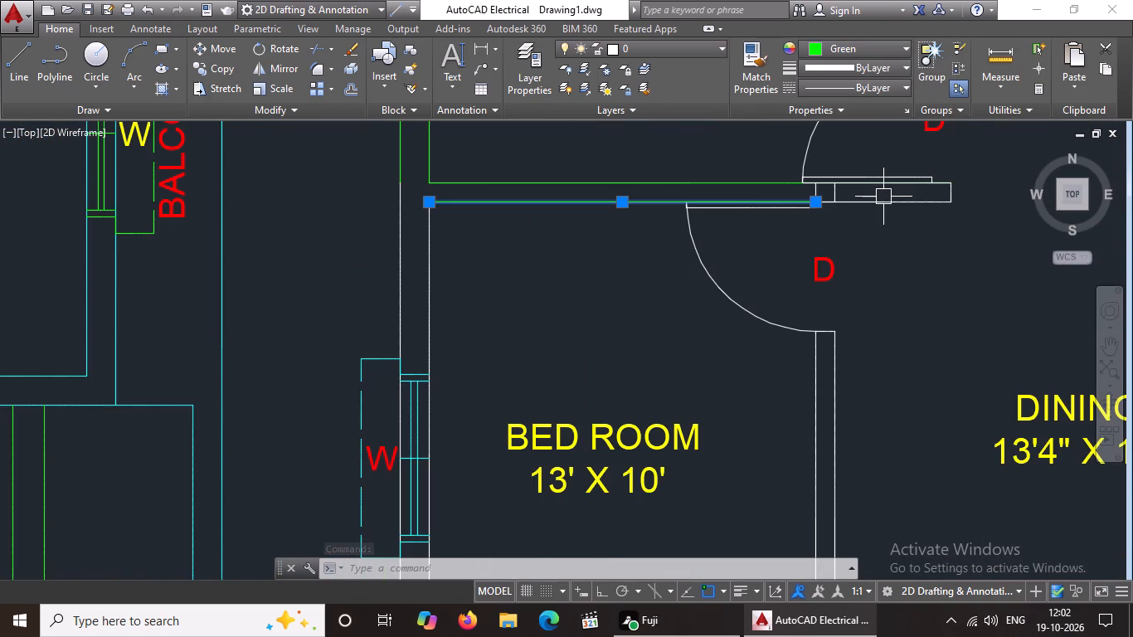
key(Escape)
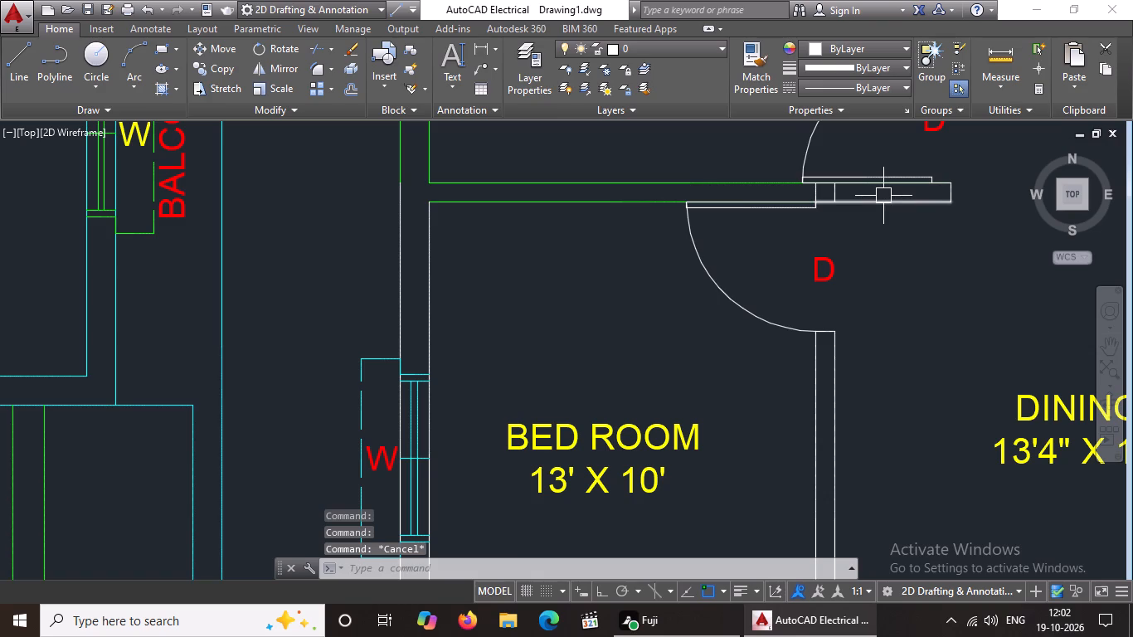
Delete the two short cross lines inside the wall between the first floor's 13' x 10' bedrooms, near the lower bedroom's door.
scroll(825, 184, up, 3)
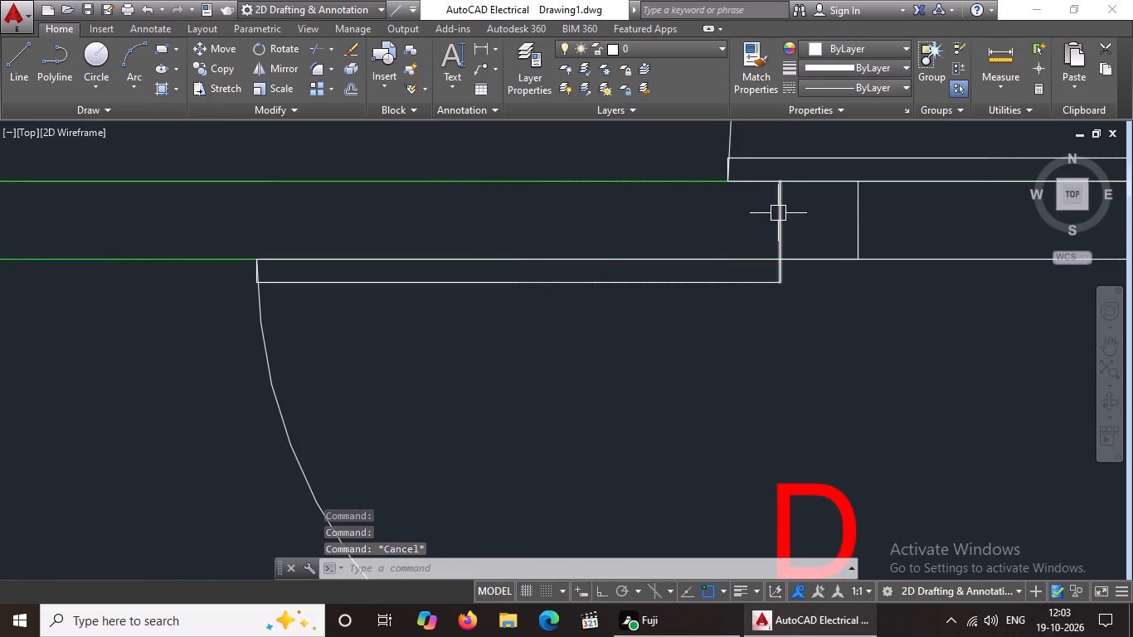
click(859, 218)
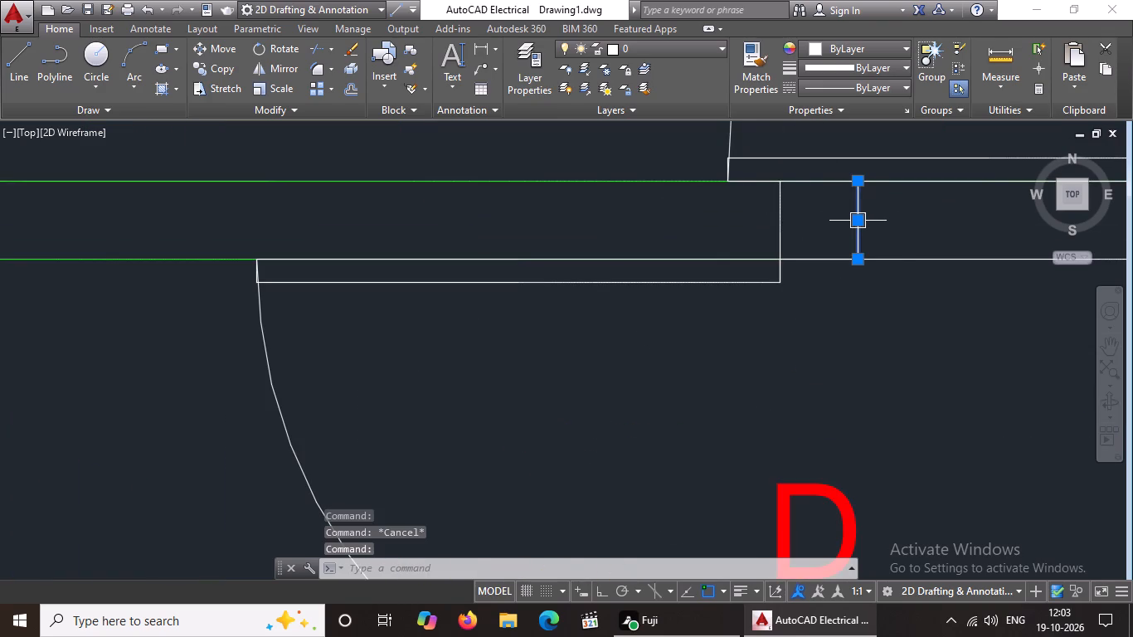
key(Delete)
scroll(860, 223, down, 2)
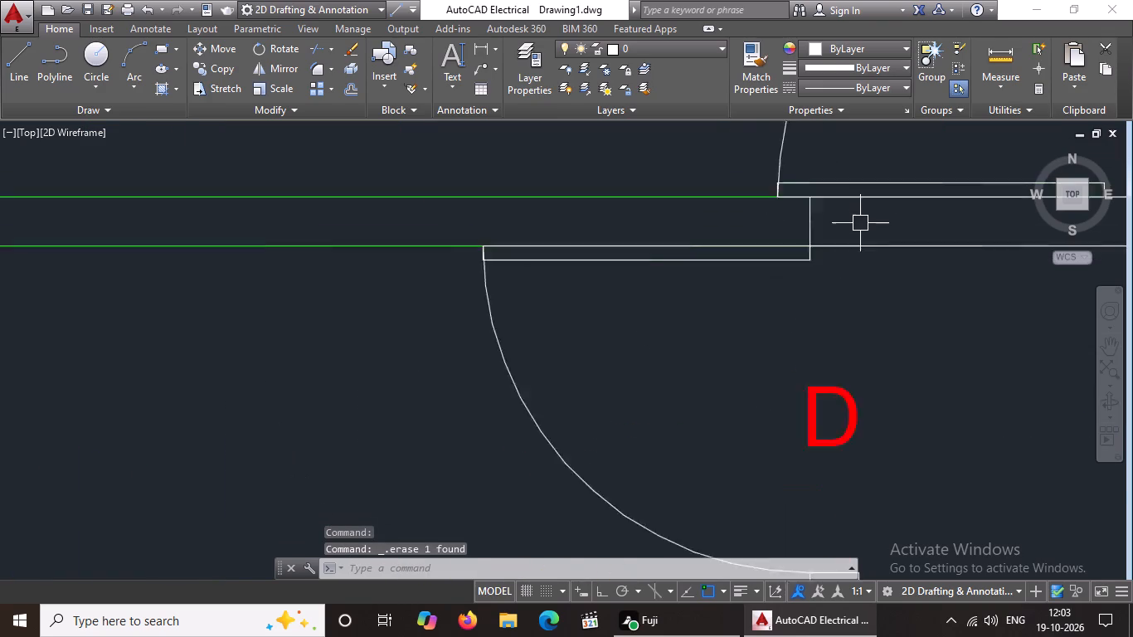
scroll(860, 223, down, 3)
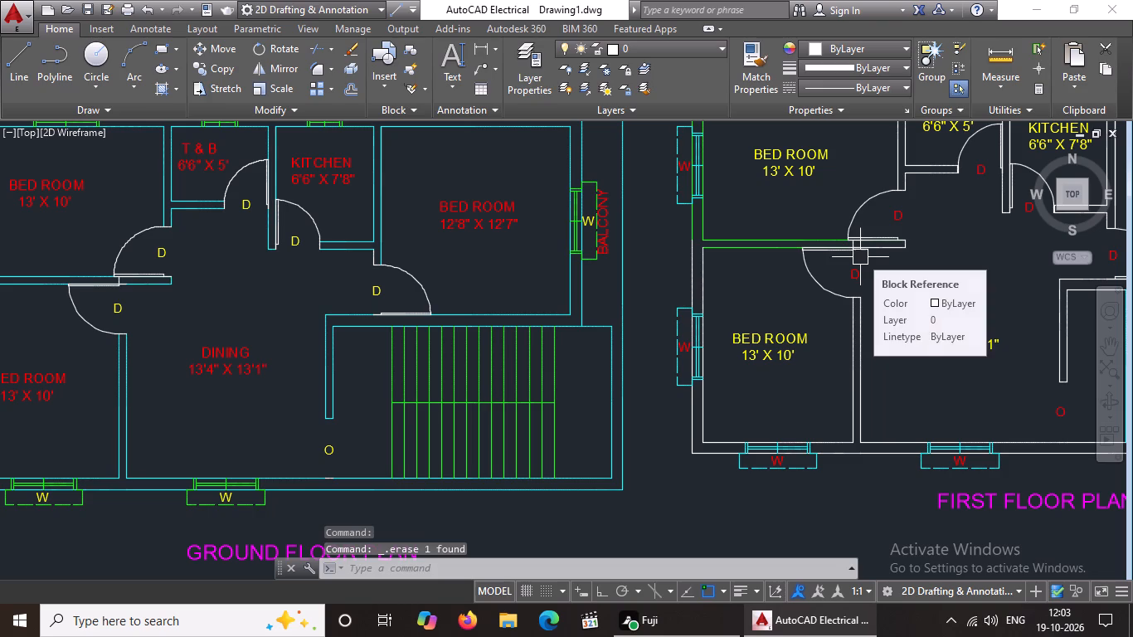
middle_drag(860, 265, 800, 392)
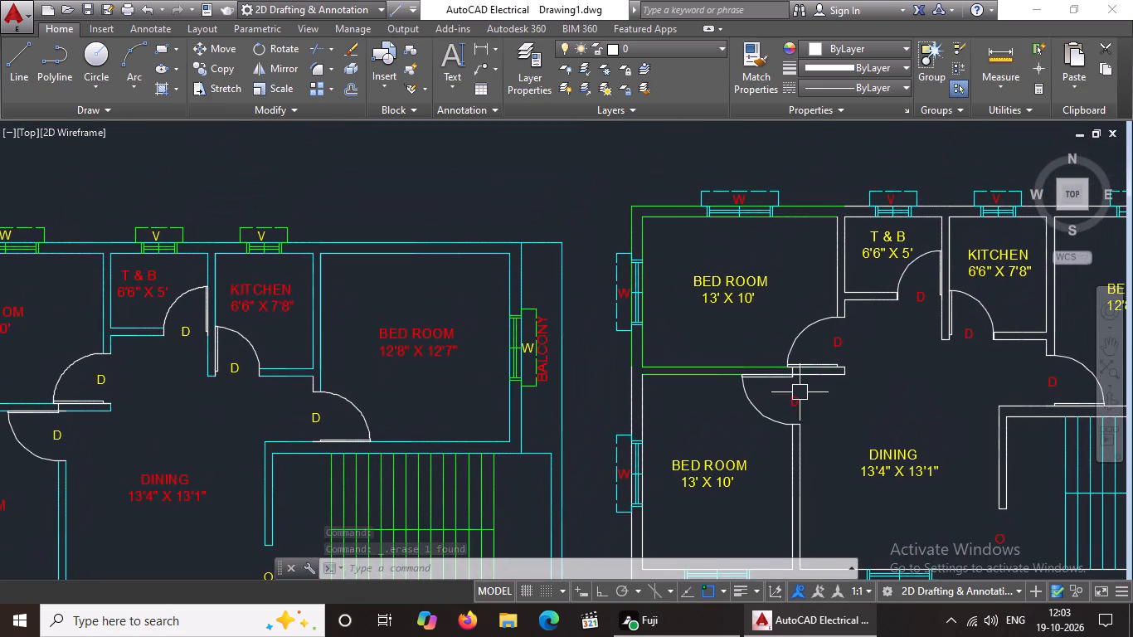
scroll(804, 371, up, 3)
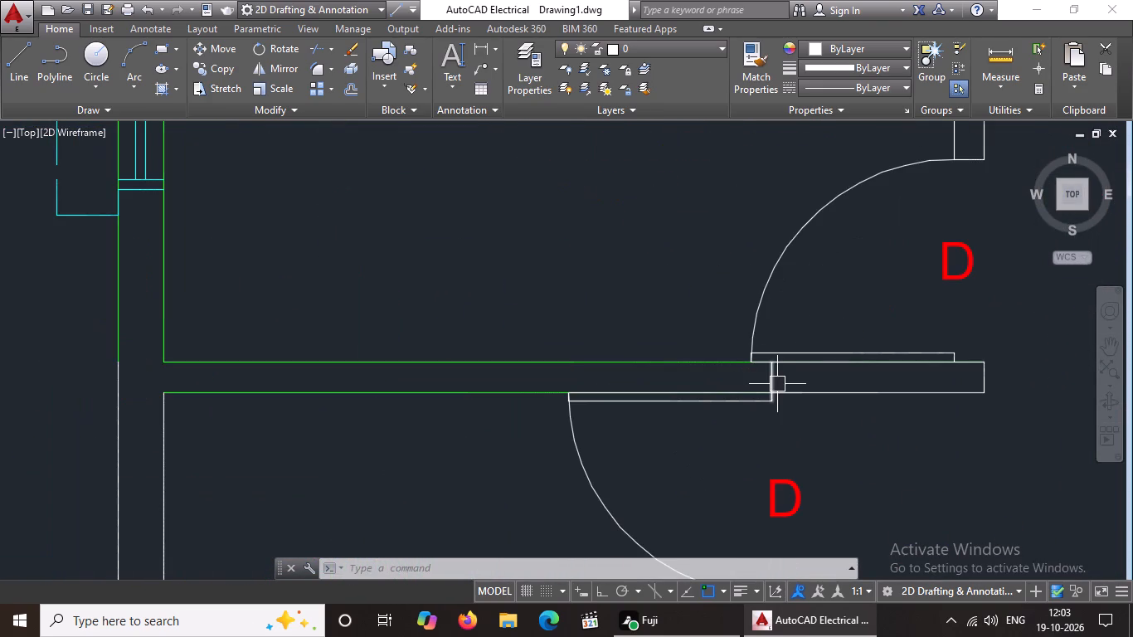
click(774, 371)
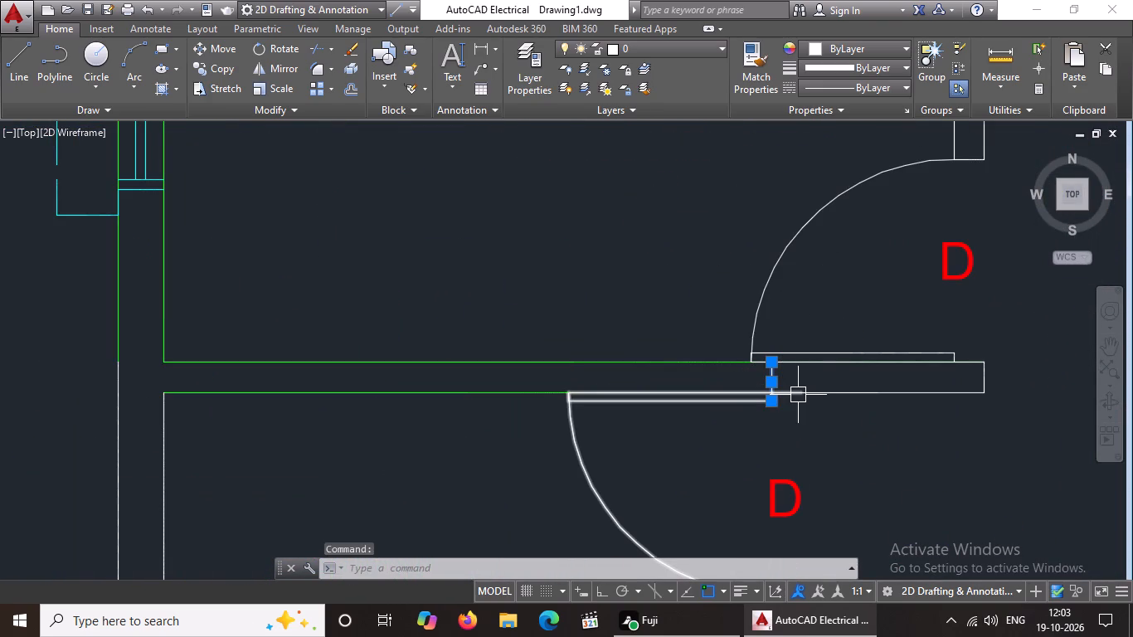
key(Delete)
Colour the remaining lower line and the end line of the wall stub between the first floor's 13' x 10' bedrooms green.
scroll(713, 424, down, 3)
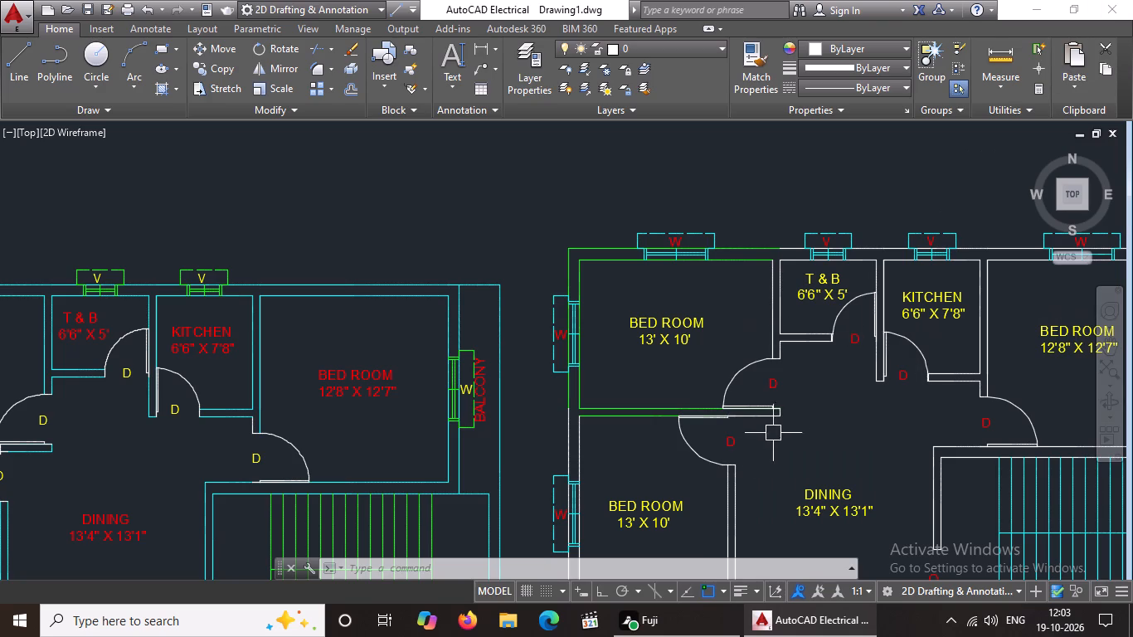
scroll(742, 428, up, 3)
click(734, 404)
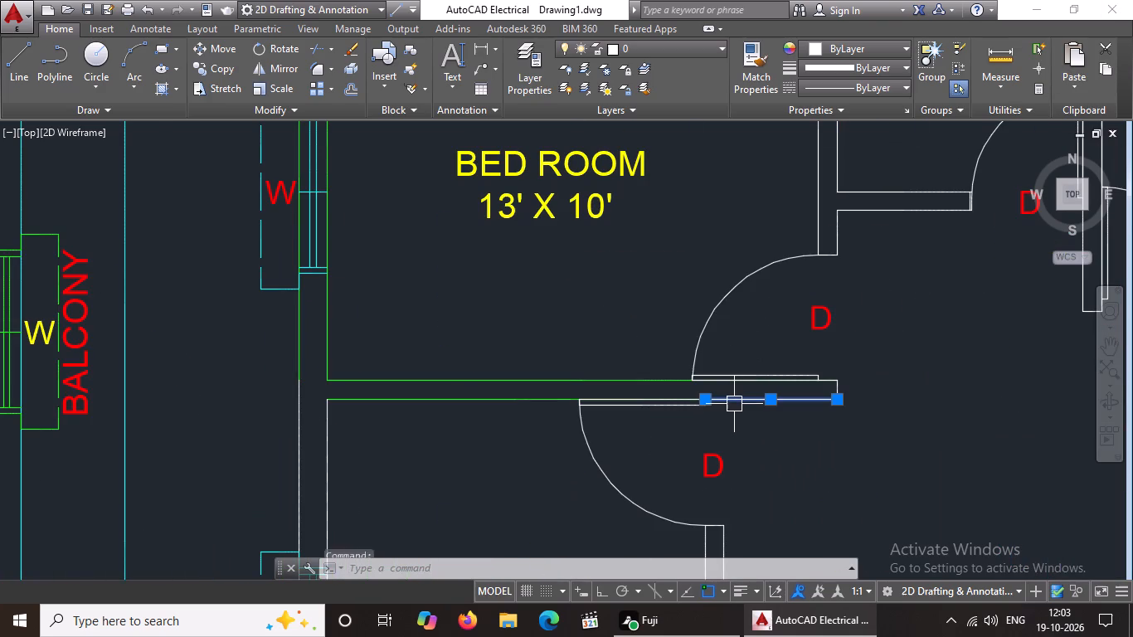
click(865, 46)
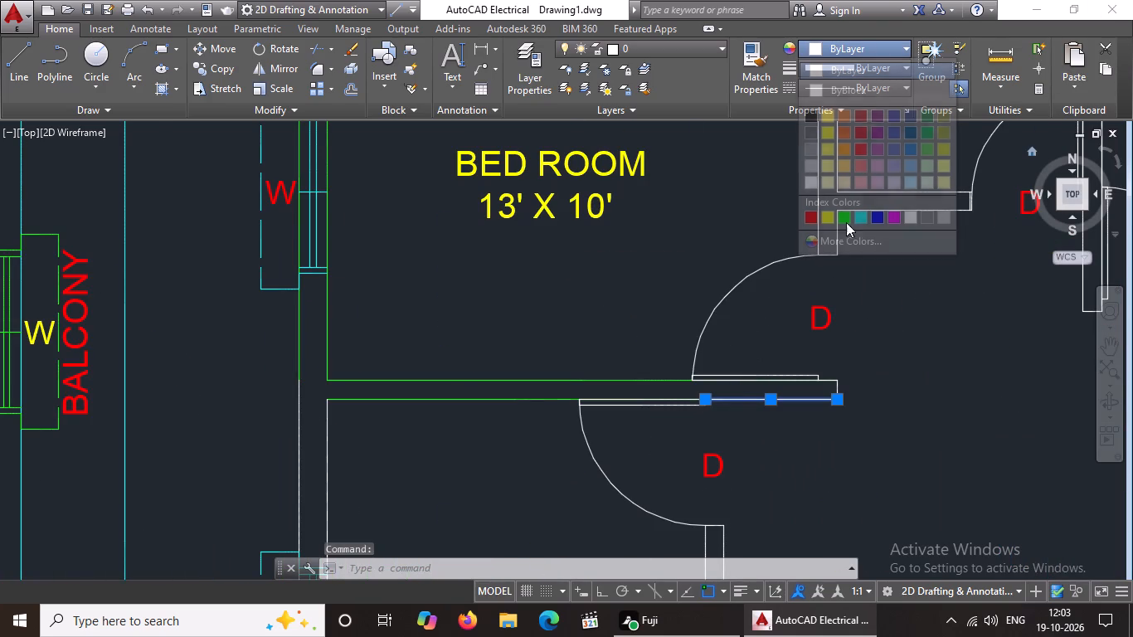
click(839, 215)
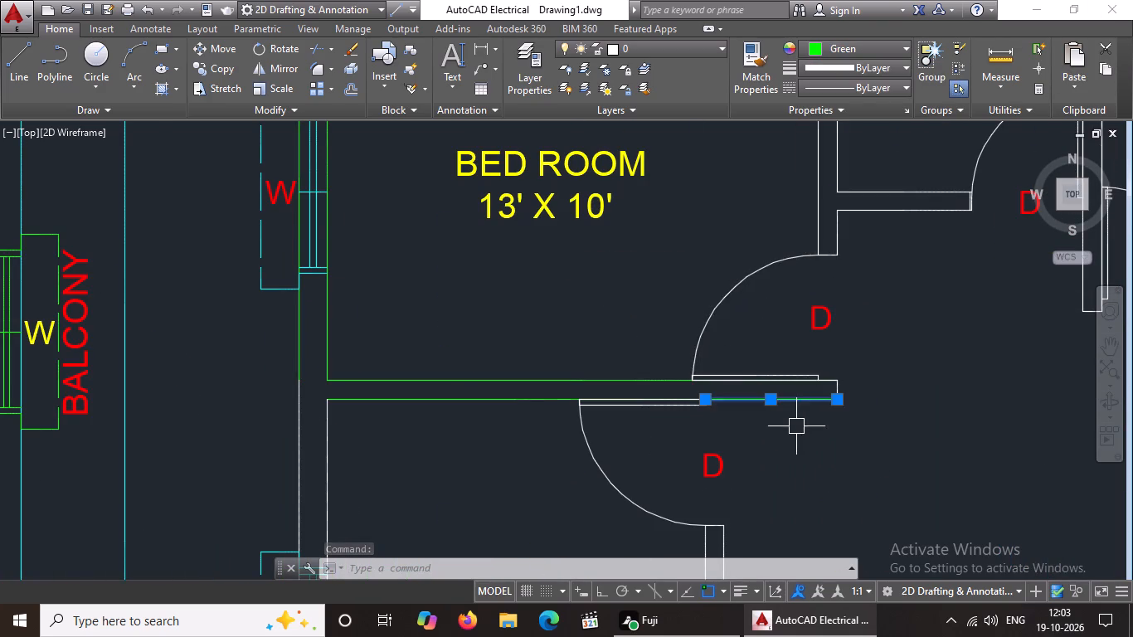
scroll(811, 393, up, 2)
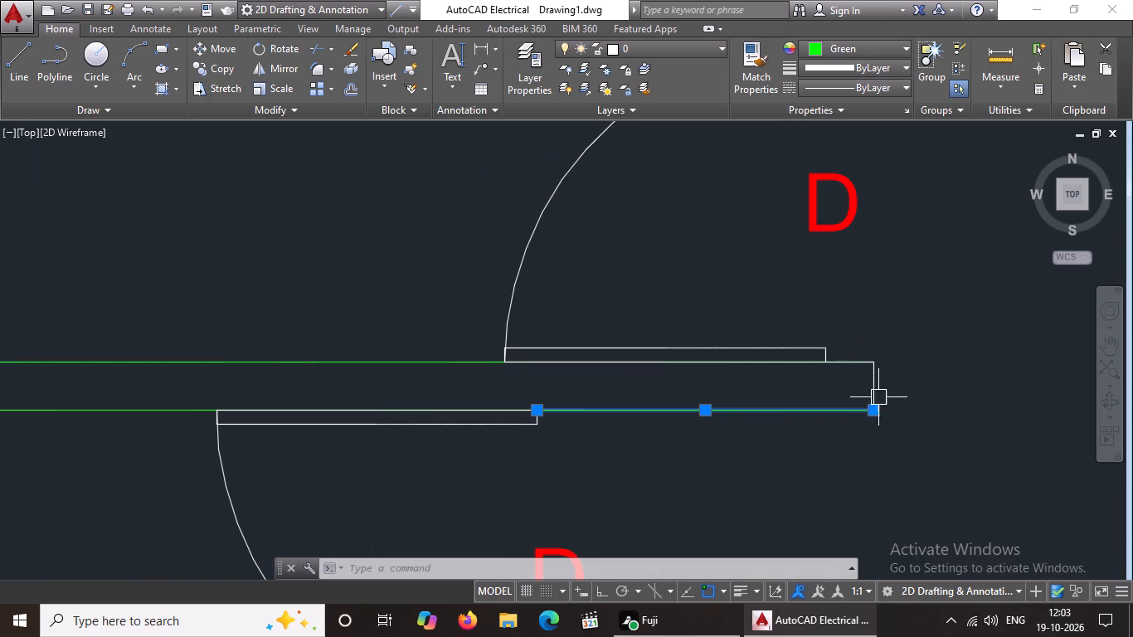
click(875, 384)
click(867, 43)
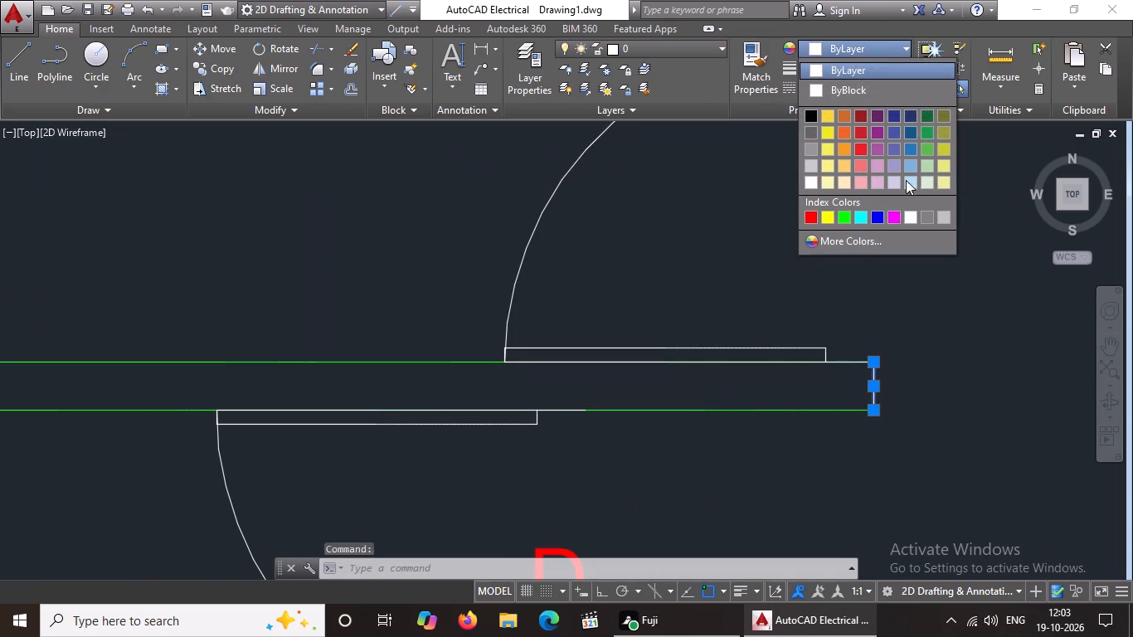
click(844, 213)
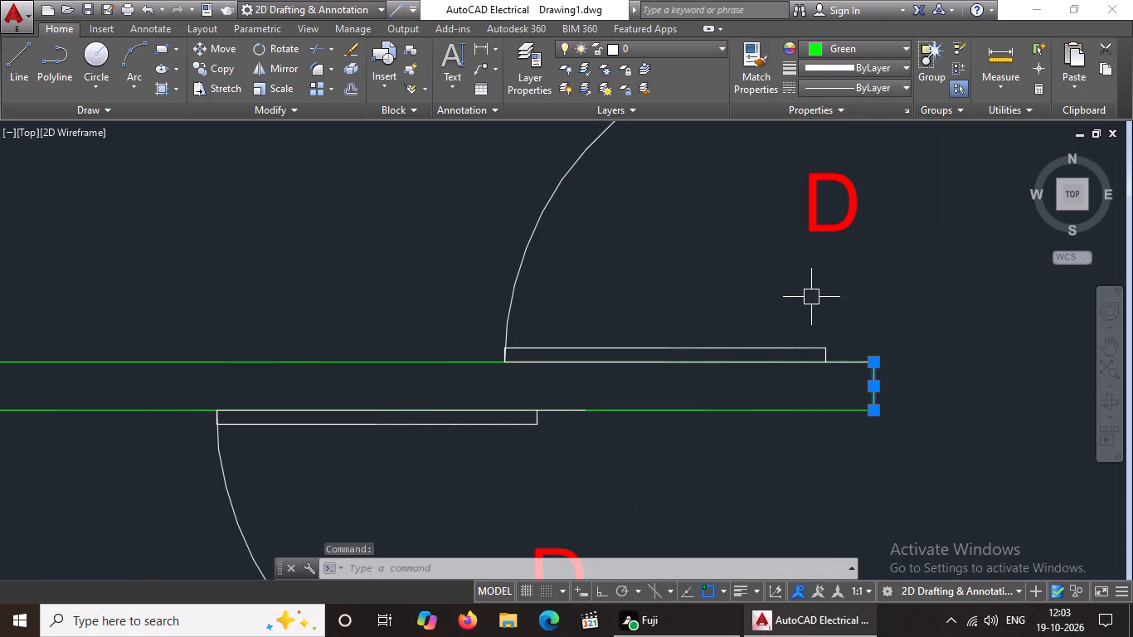
scroll(811, 297, down, 4)
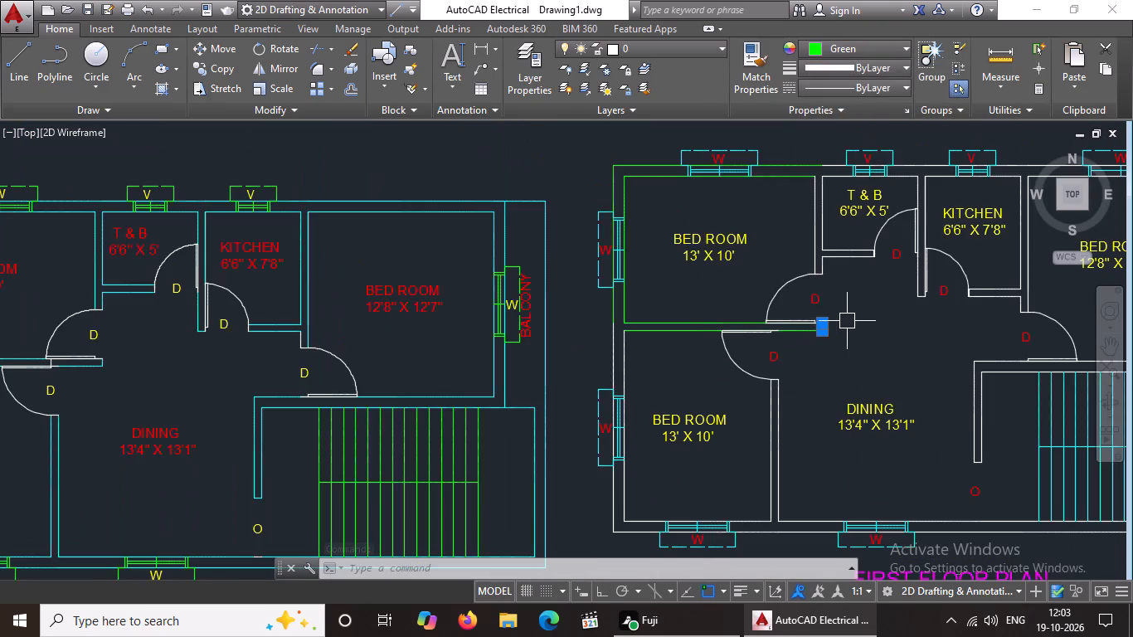
key(Escape)
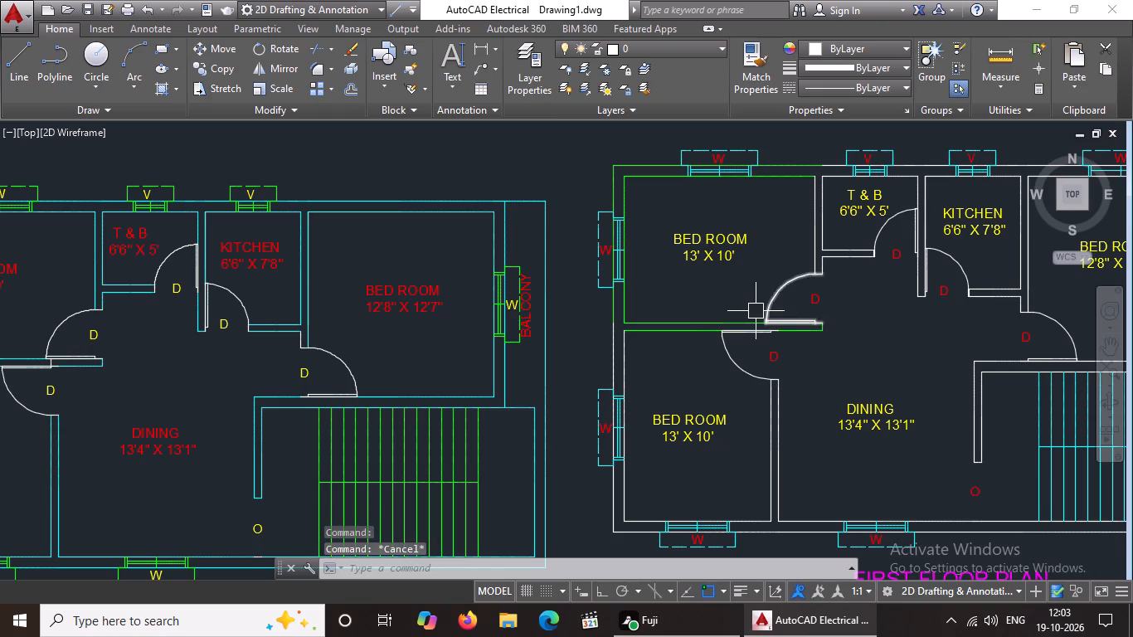
Colour both lines of the wall between the first floor's upper 13' x 10' bedroom and T & B green, including the short segment by the bedroom door.
scroll(755, 308, down, 2)
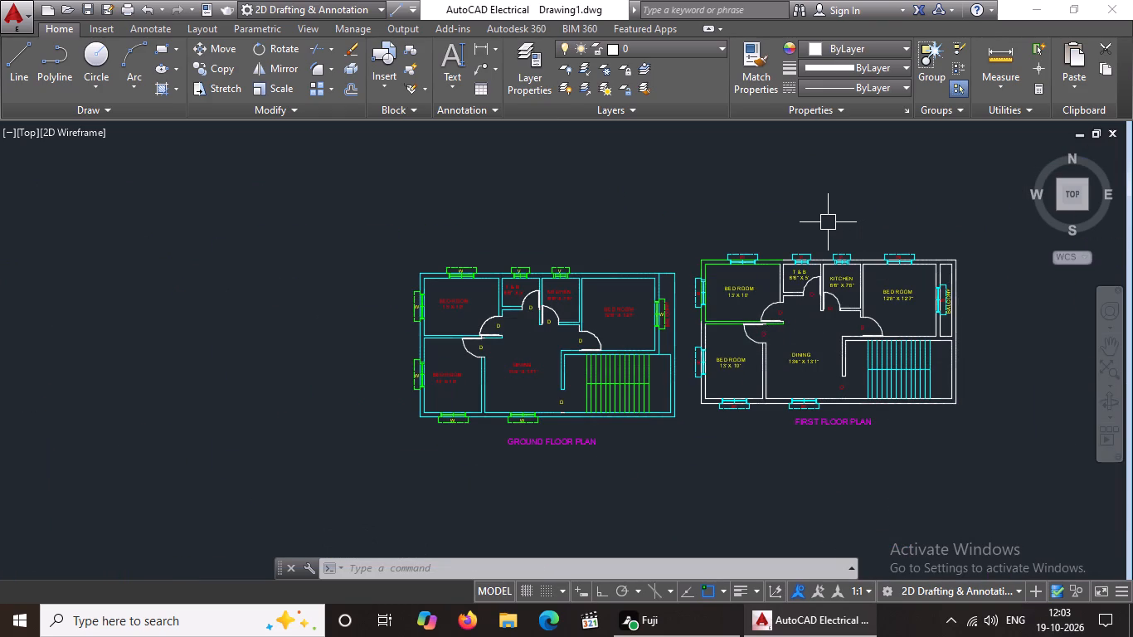
scroll(788, 263, up, 2)
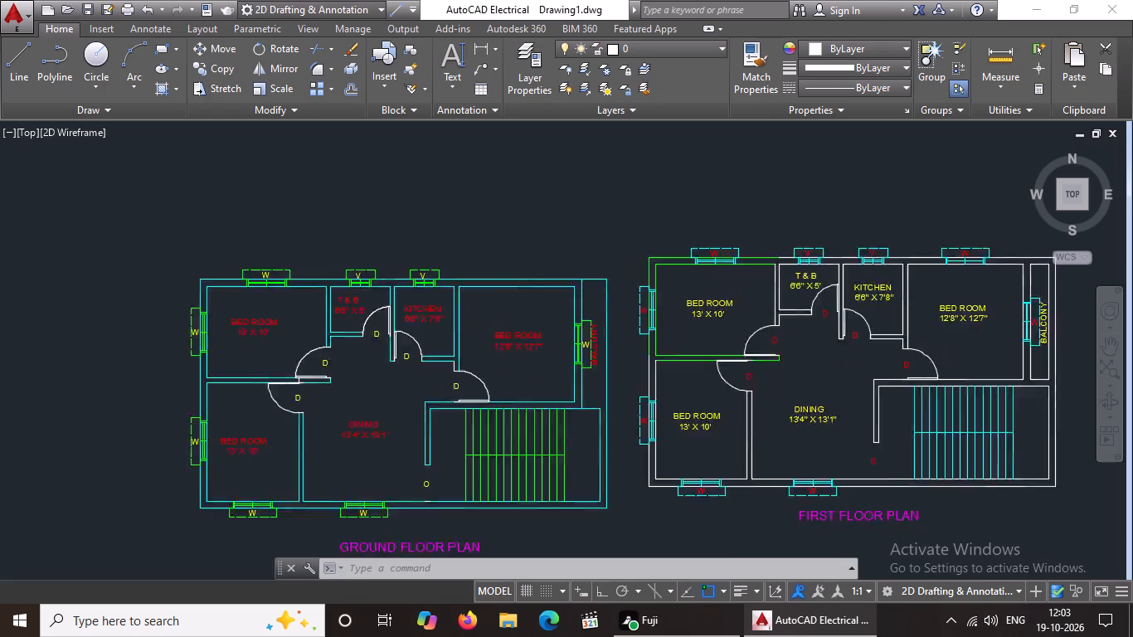
scroll(788, 263, up, 1)
click(751, 308)
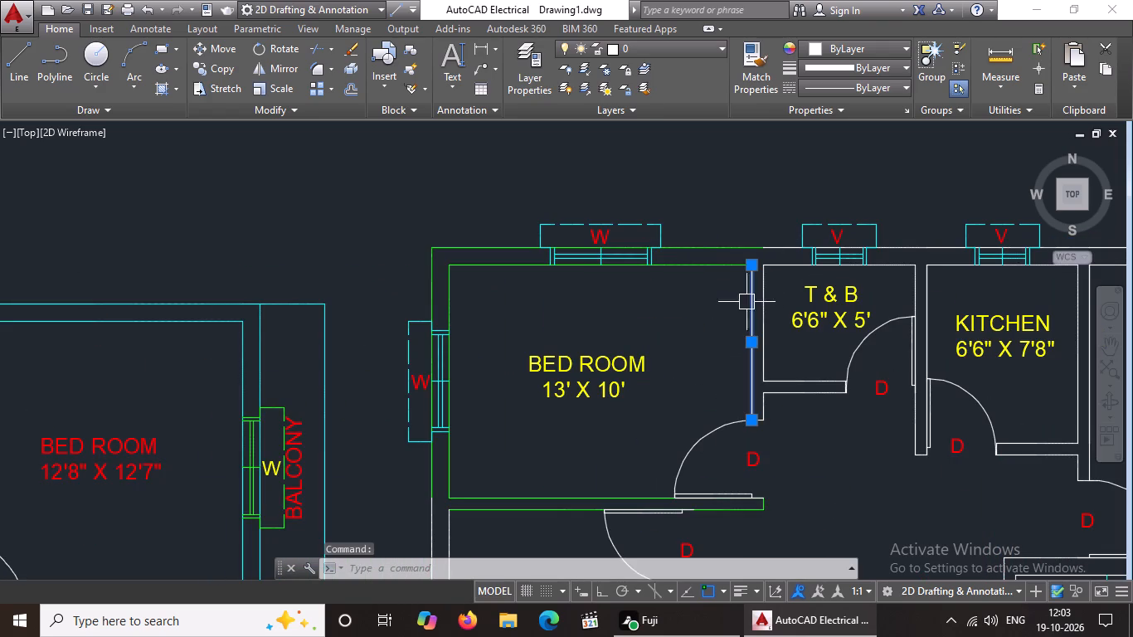
click(873, 46)
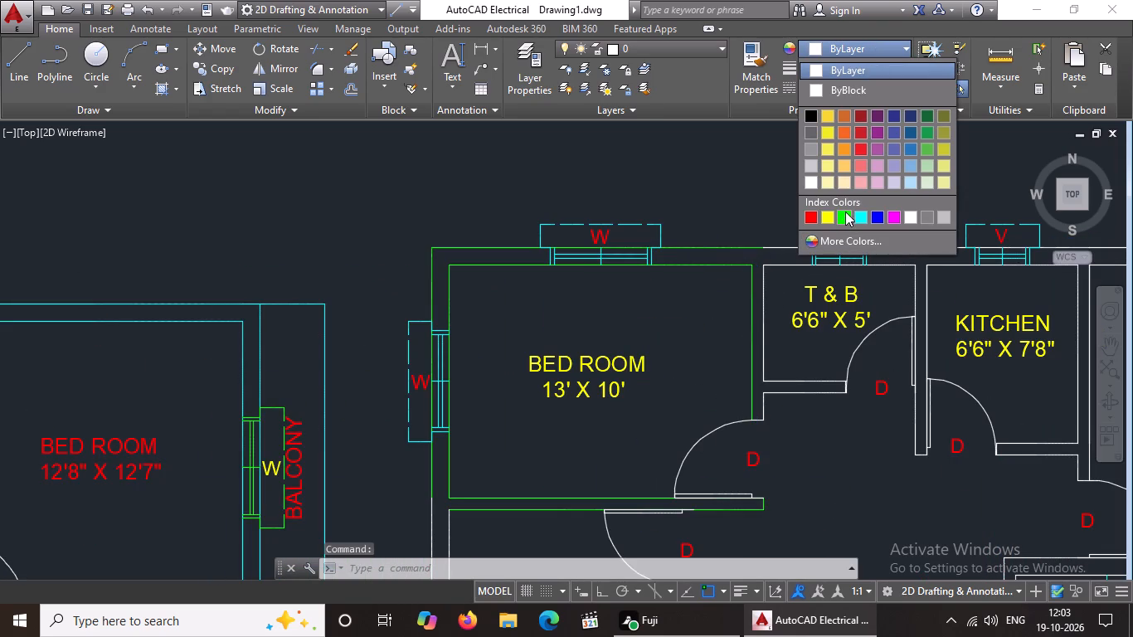
click(846, 211)
click(761, 313)
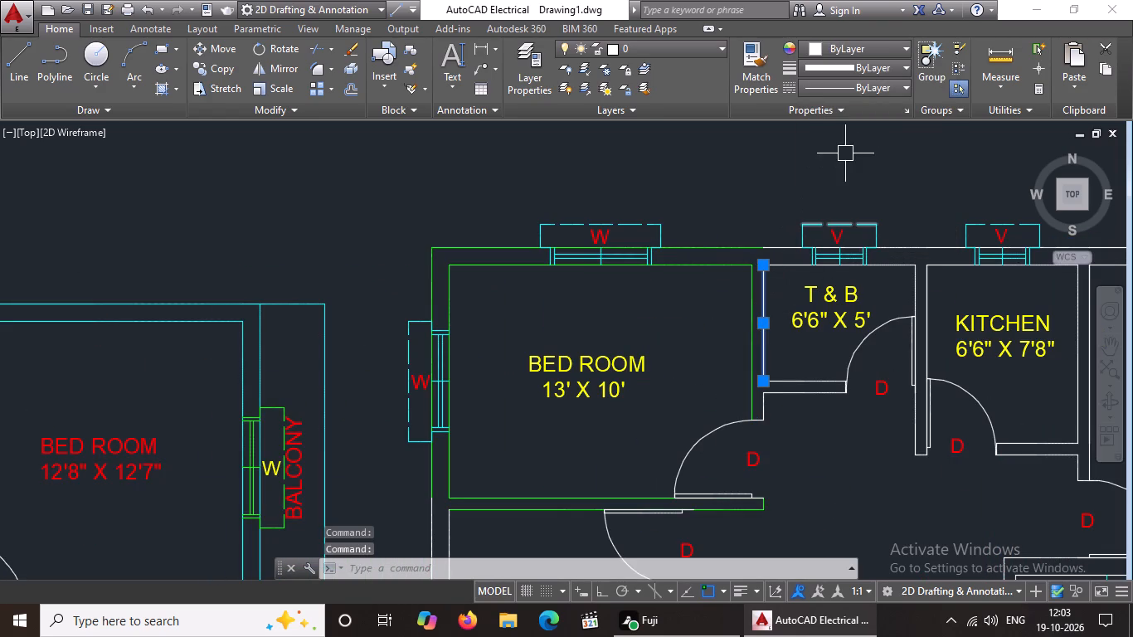
click(870, 50)
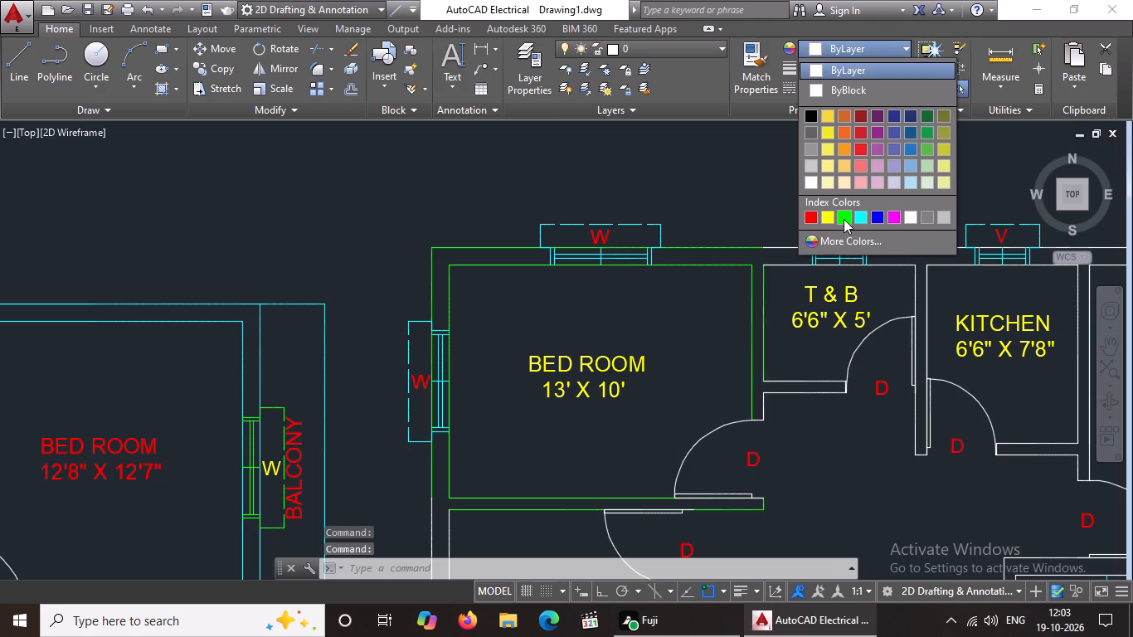
click(844, 218)
scroll(761, 421, up, 3)
click(769, 388)
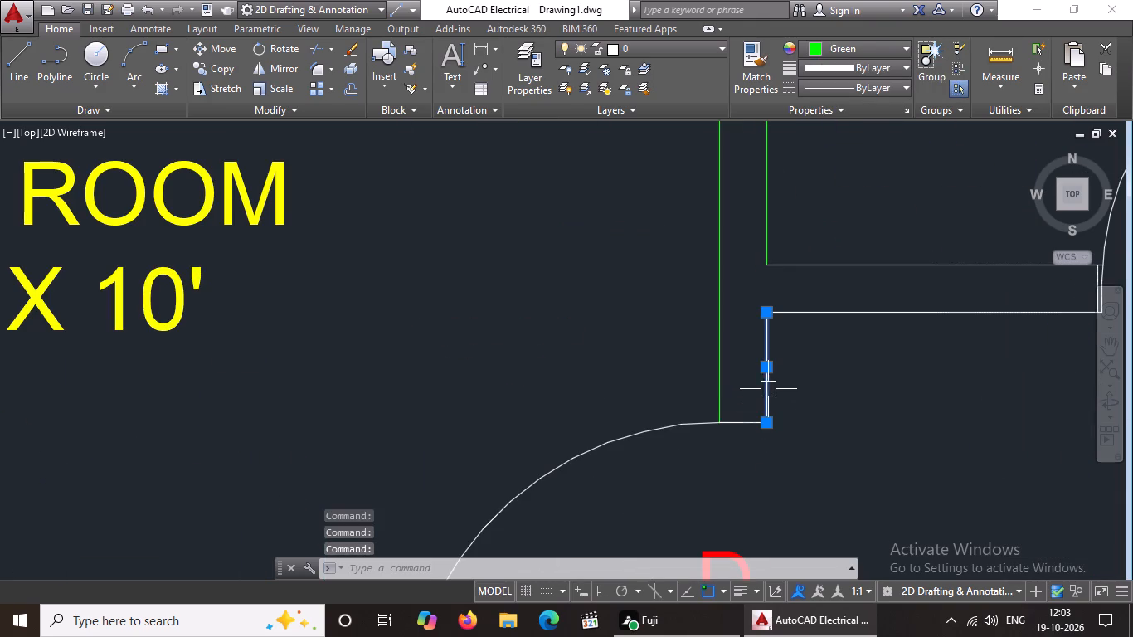
click(859, 46)
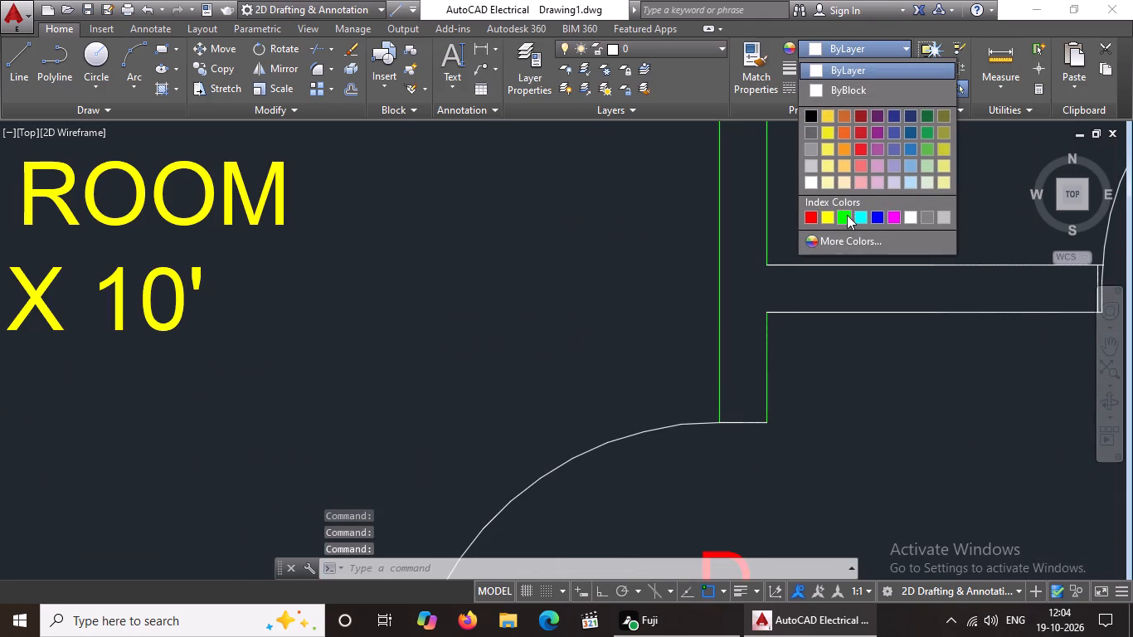
click(847, 214)
Colour the outer and inner left-wall lines of the first floor's lower 13' x 10' bedroom green.
scroll(844, 222, down, 4)
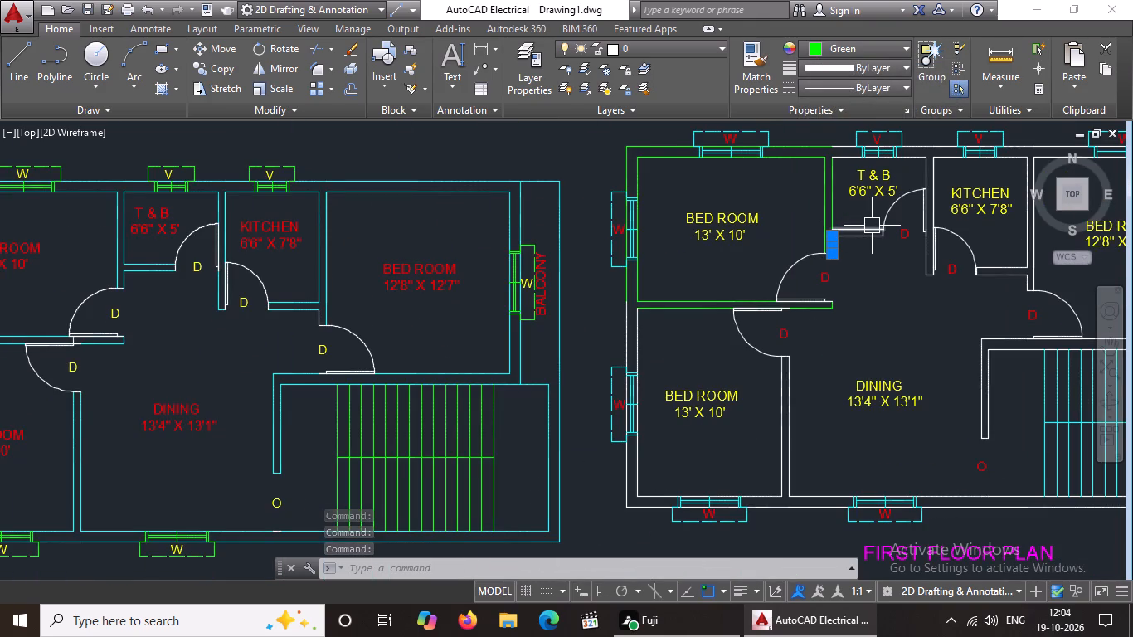
middle_drag(831, 242, 763, 280)
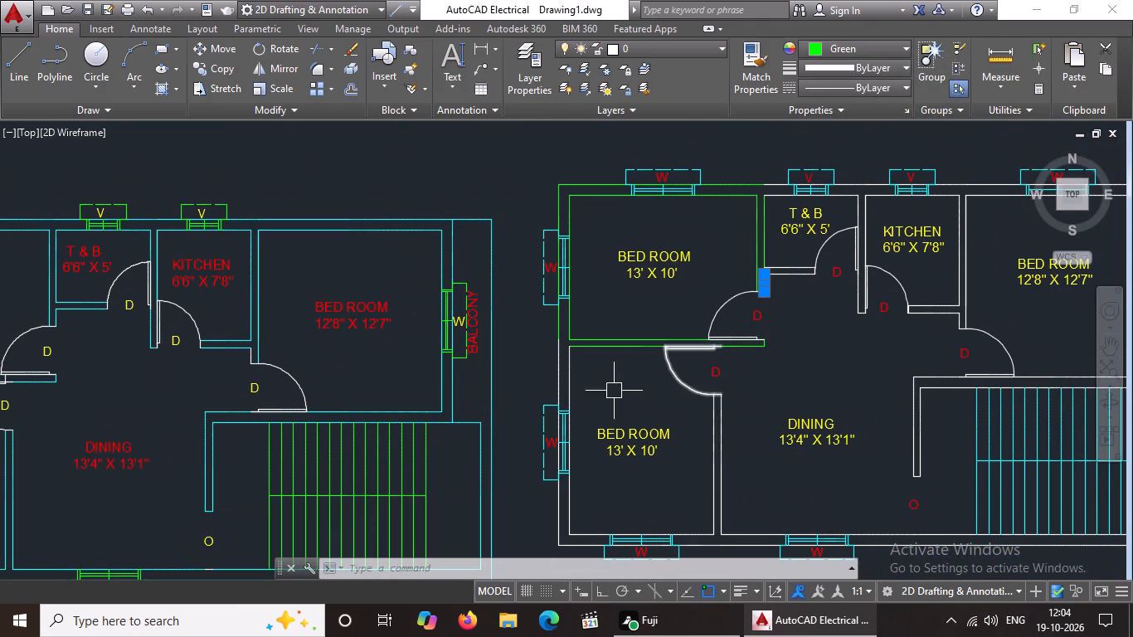
scroll(561, 405, up, 2)
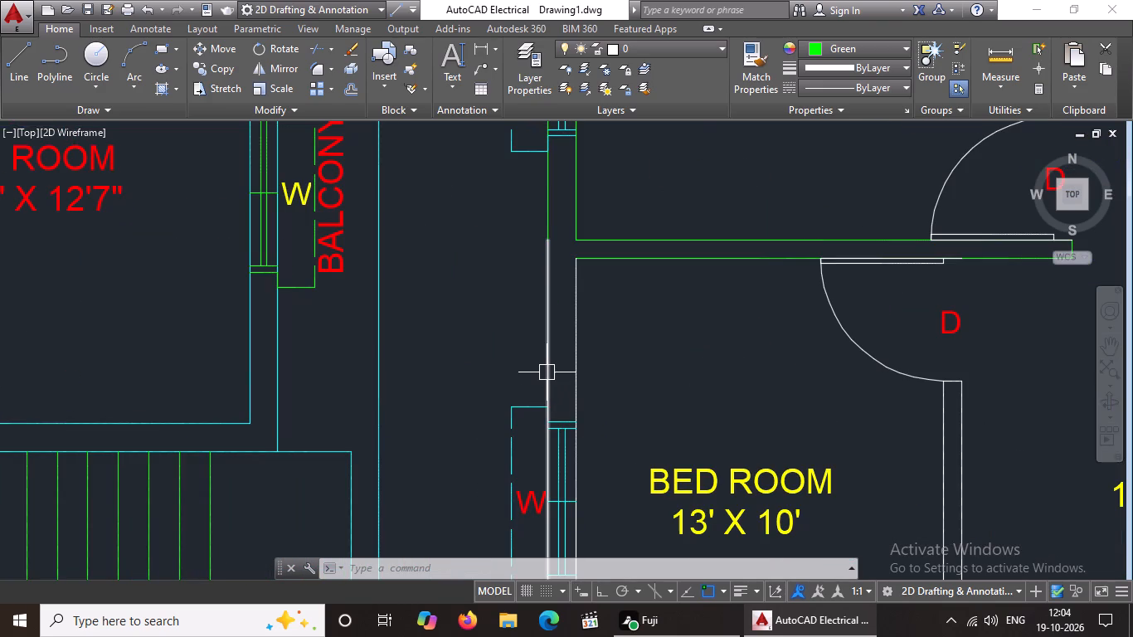
click(547, 372)
click(888, 48)
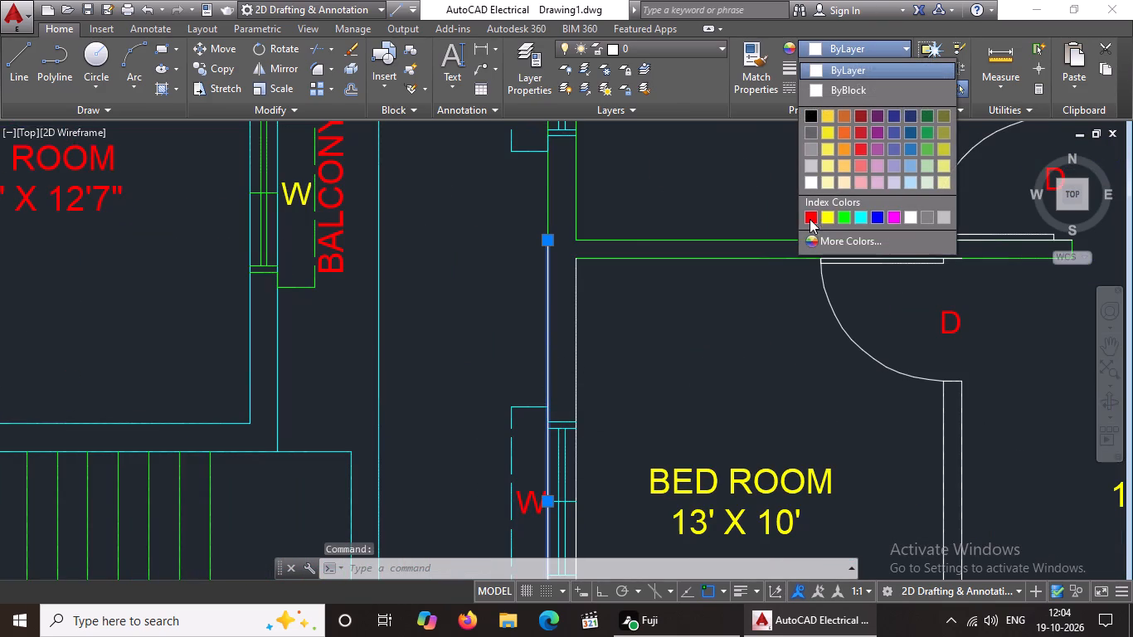
click(846, 216)
scroll(705, 246, down, 2)
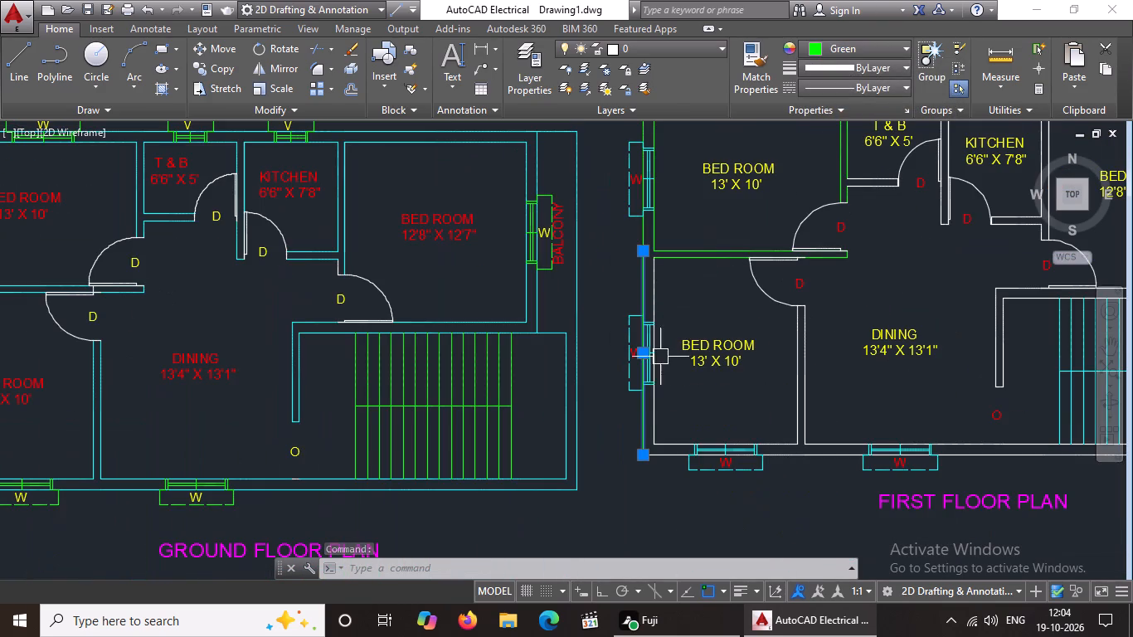
scroll(661, 409, up, 2)
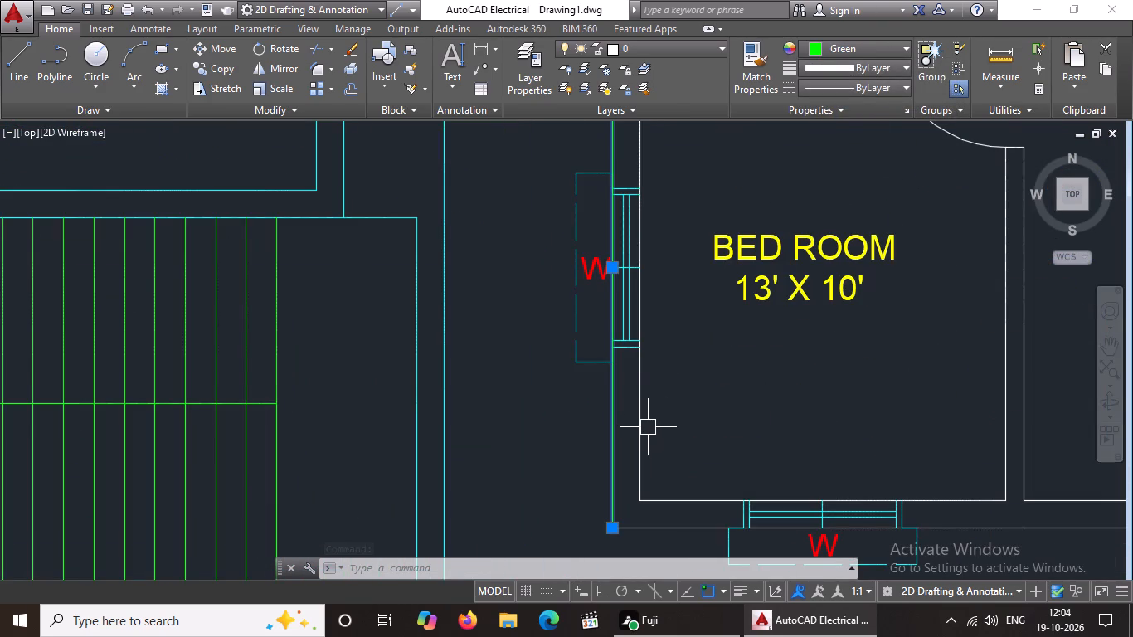
click(646, 428)
click(891, 46)
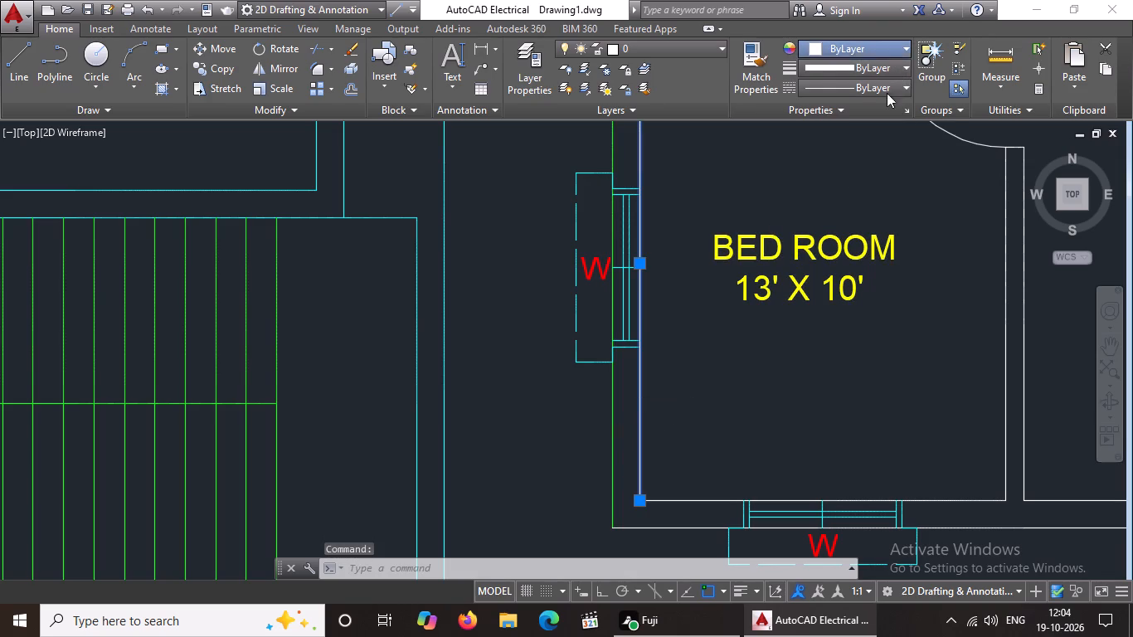
click(840, 219)
Colour the outer and inner bottom-wall lines of the first floor's lower 13' x 10' bedroom green.
scroll(840, 218, down, 2)
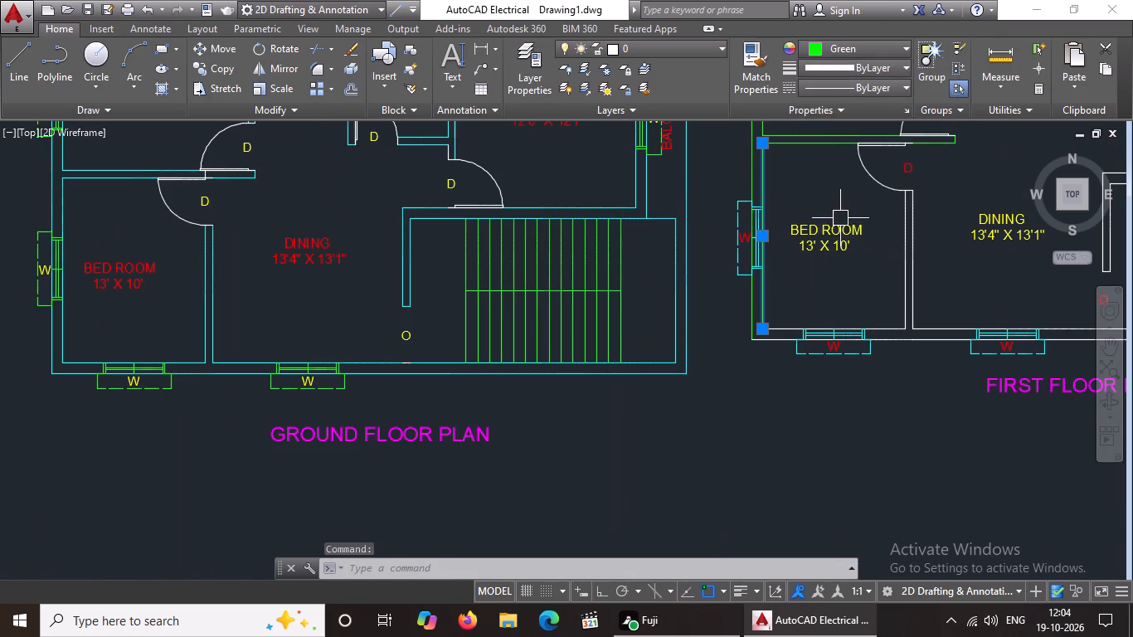
scroll(780, 343, up, 2)
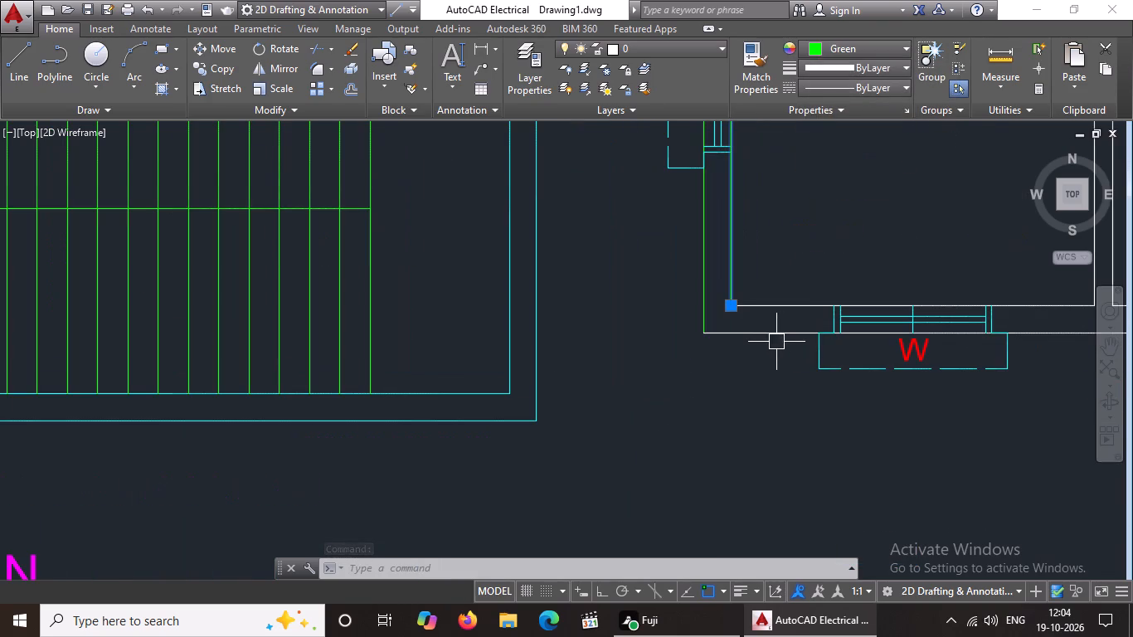
click(776, 334)
click(892, 46)
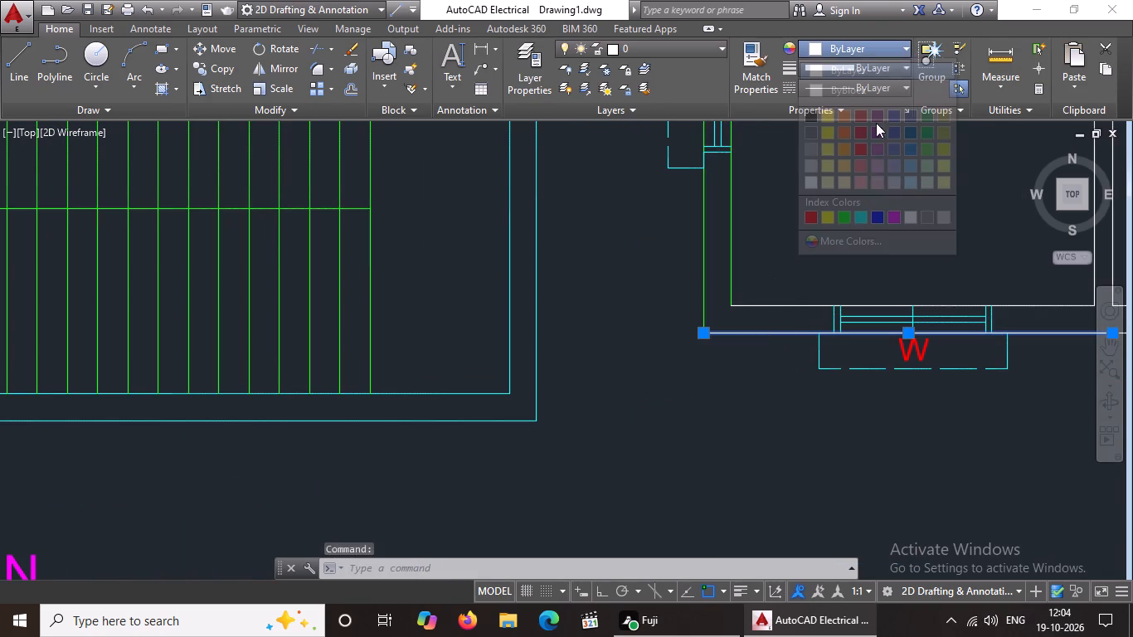
click(844, 214)
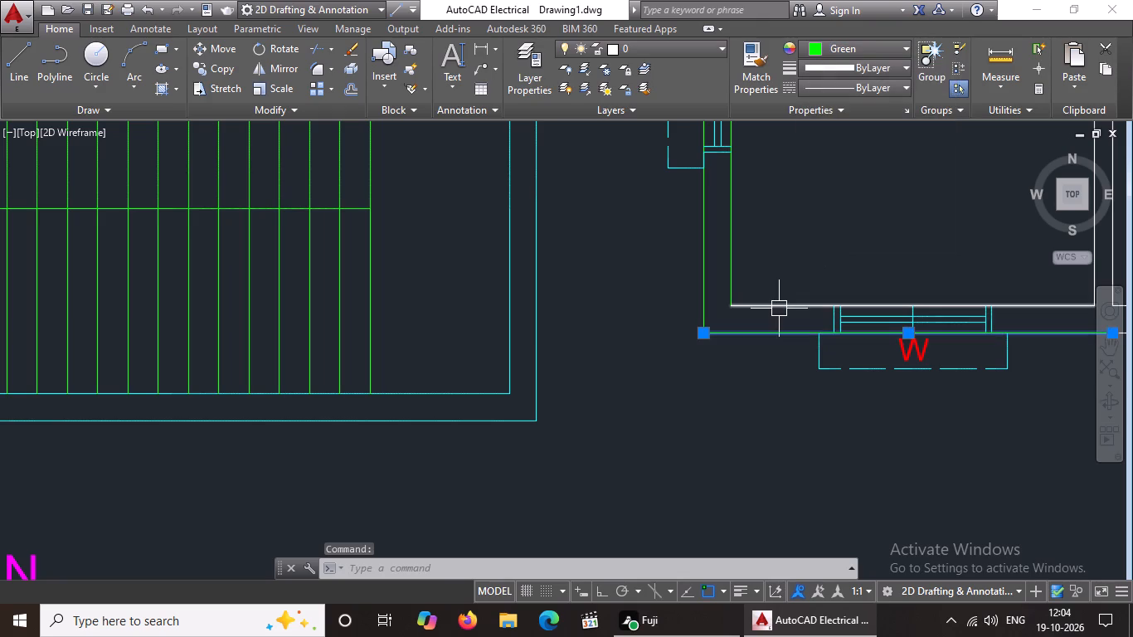
click(779, 309)
click(866, 48)
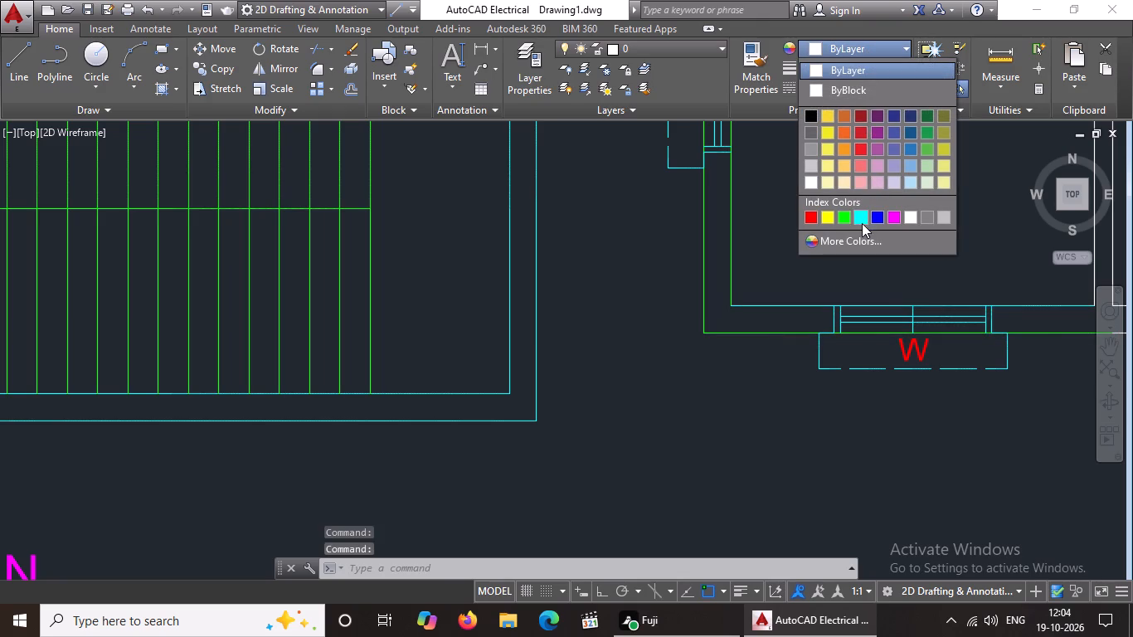
click(840, 216)
Colour both lines of the wall between the first floor's lower 13' x 10' bedroom and the dining room green.
scroll(815, 249, down, 3)
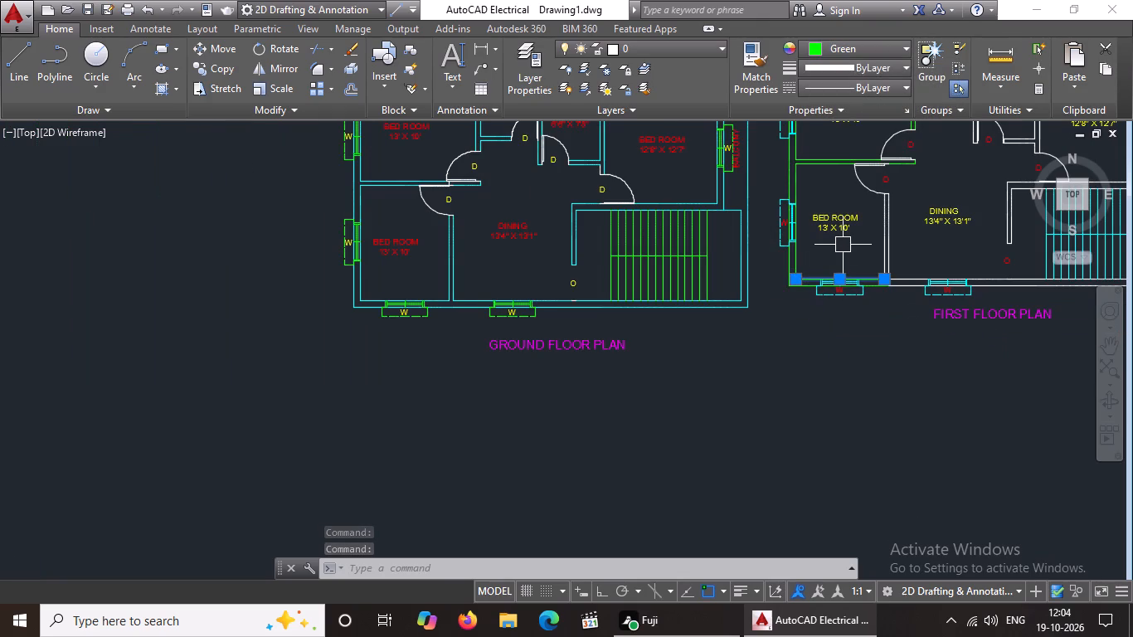
middle_drag(843, 245, 705, 275)
scroll(695, 275, down, 1)
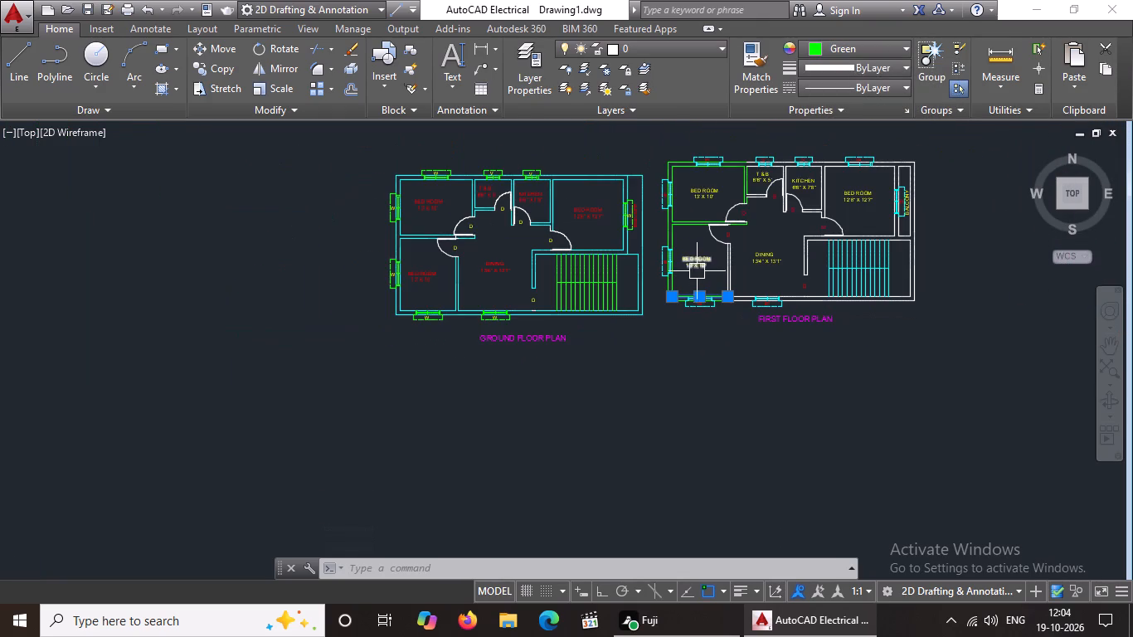
scroll(712, 255, up, 2)
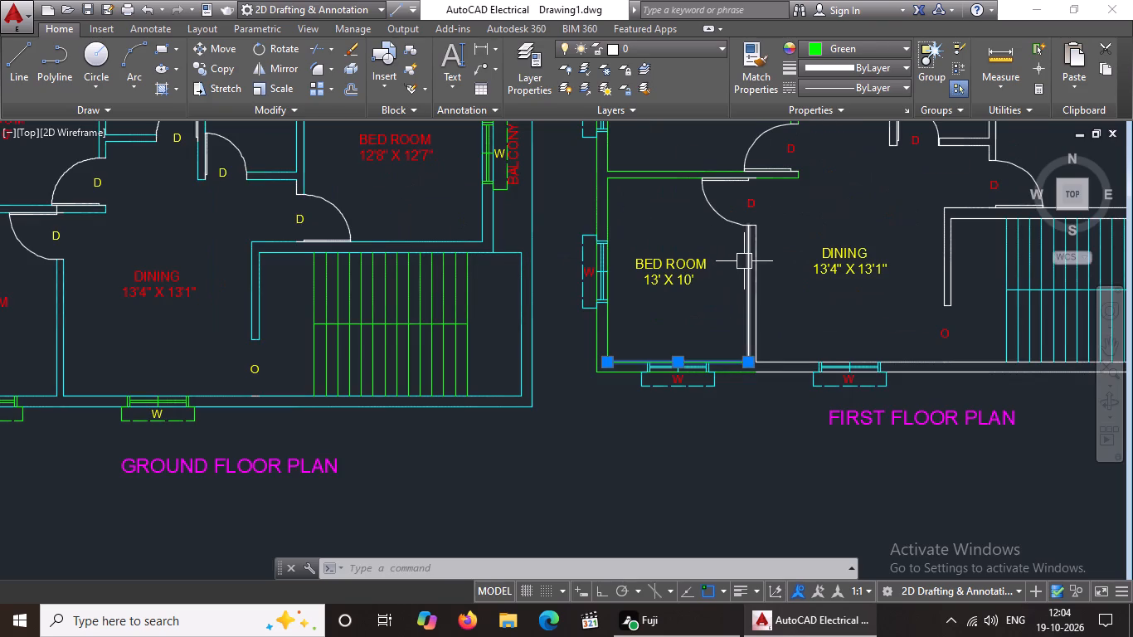
click(744, 264)
click(830, 46)
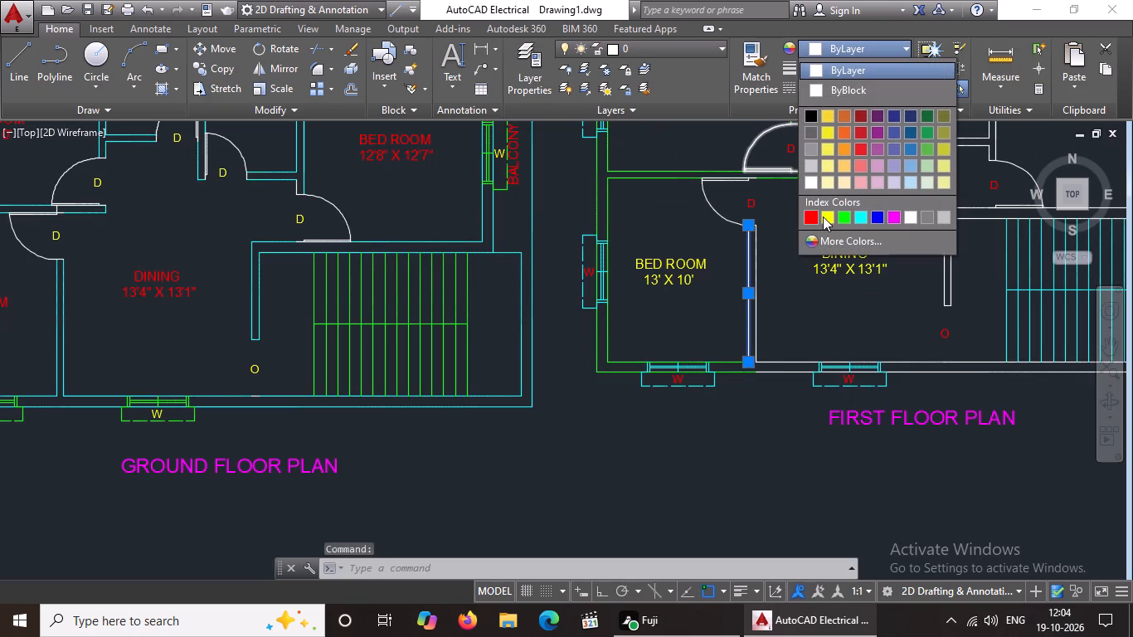
click(844, 213)
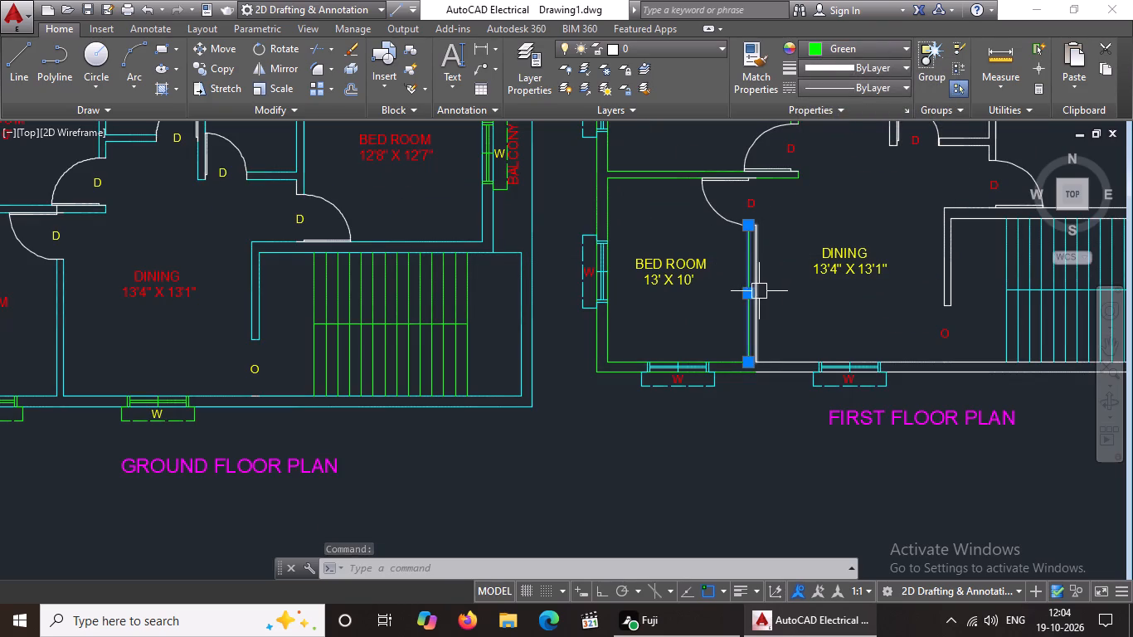
click(759, 291)
click(840, 49)
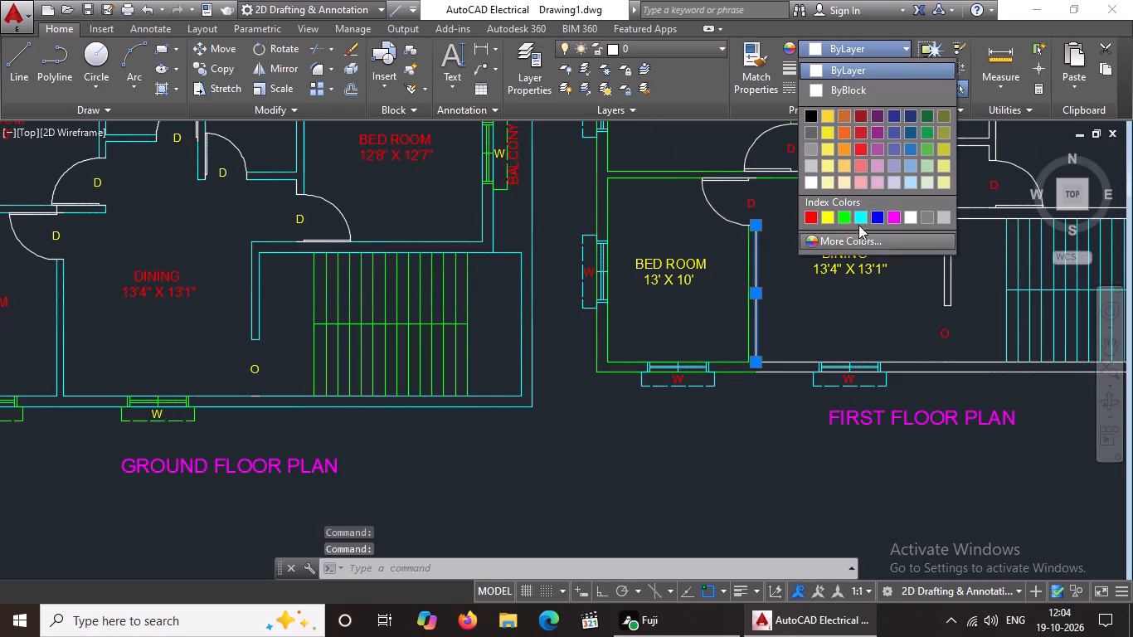
click(839, 213)
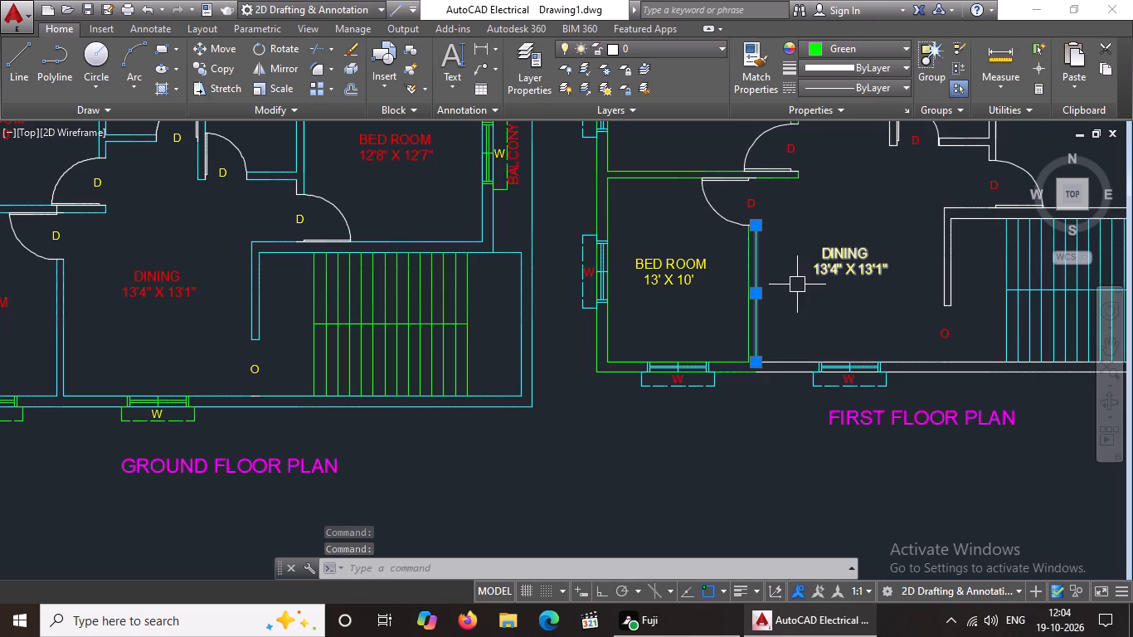
Colour the first floor's remaining outer bottom-wall line and the dining room's inner bottom-wall line green.
scroll(800, 282, down, 1)
scroll(809, 328, up, 3)
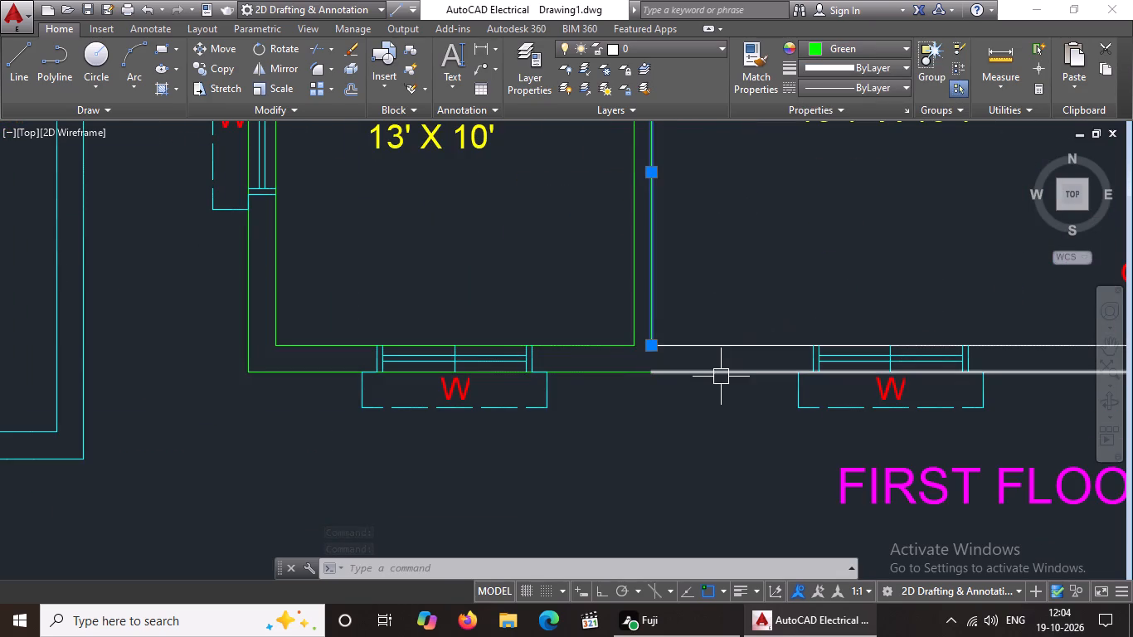
click(721, 376)
click(833, 47)
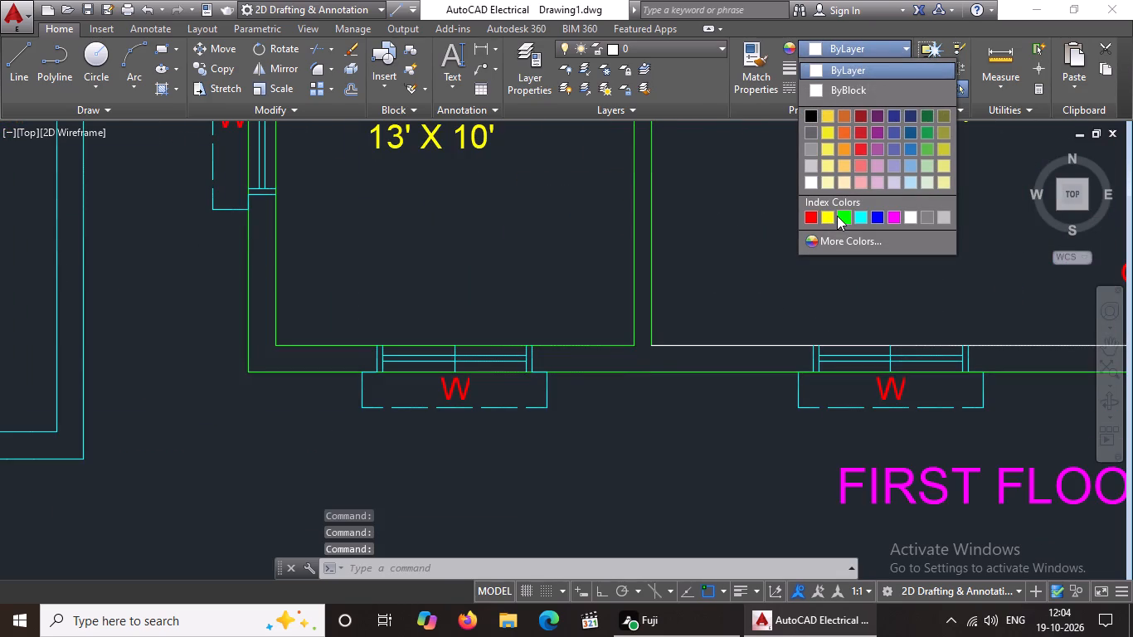
click(838, 216)
click(732, 348)
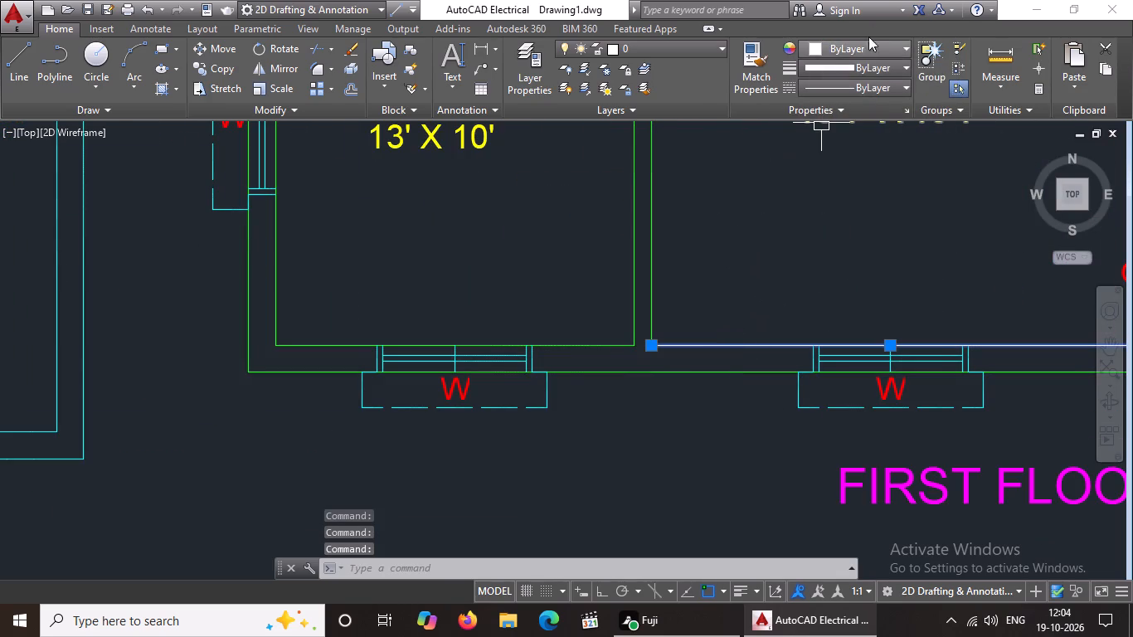
click(863, 46)
click(844, 219)
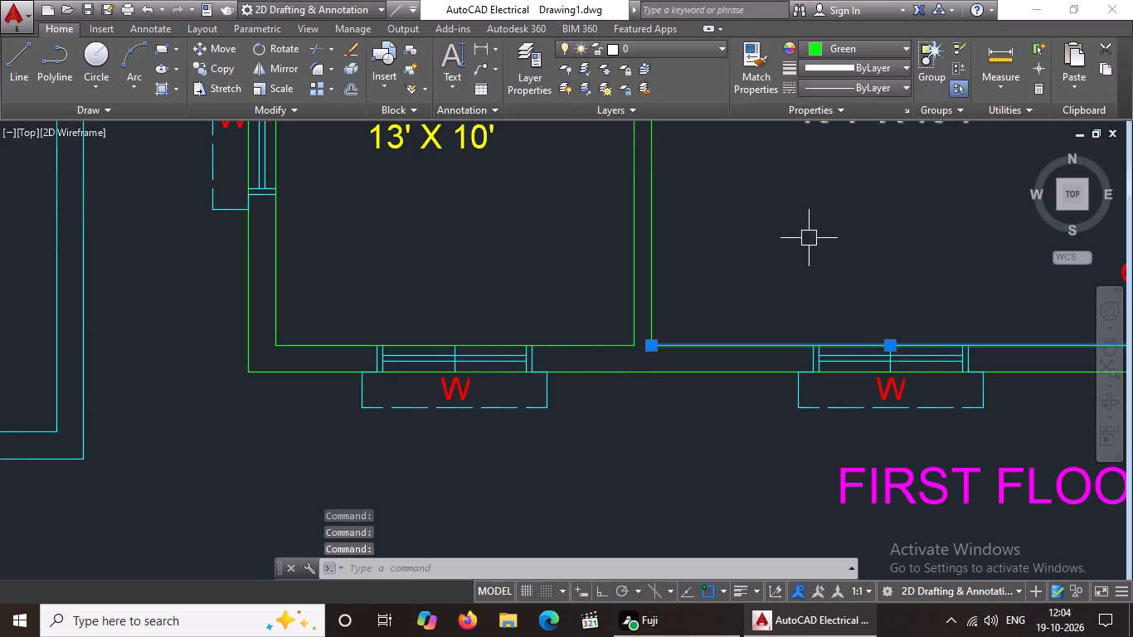
Colour the inner bottom-wall line below the first floor's staircase green.
scroll(802, 237, down, 3)
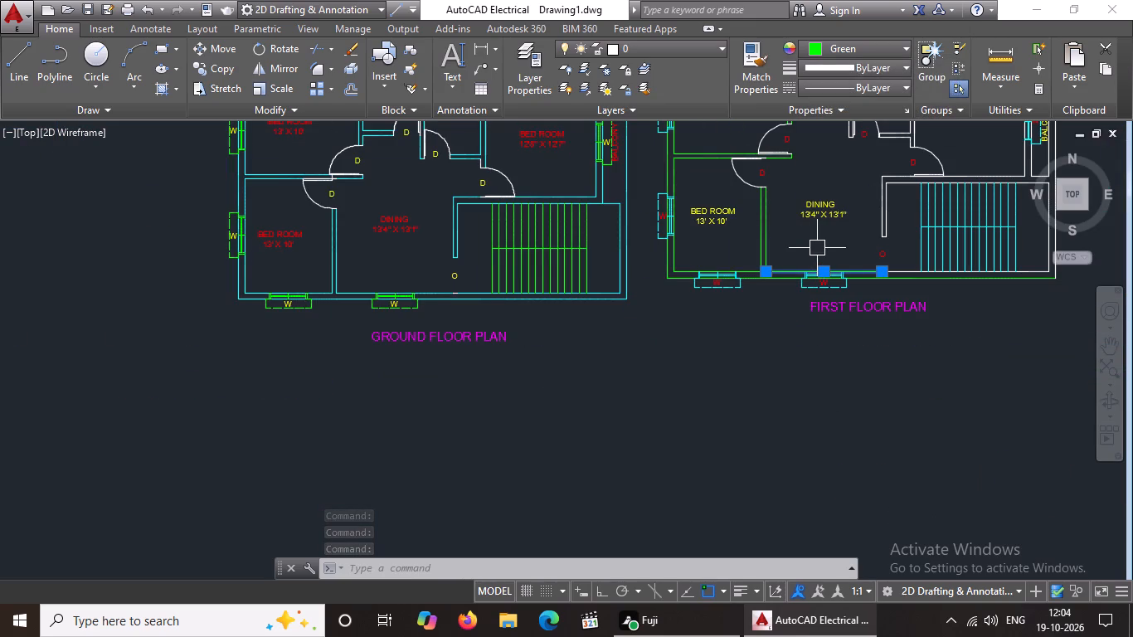
scroll(834, 211, up, 1)
middle_drag(834, 211, 712, 248)
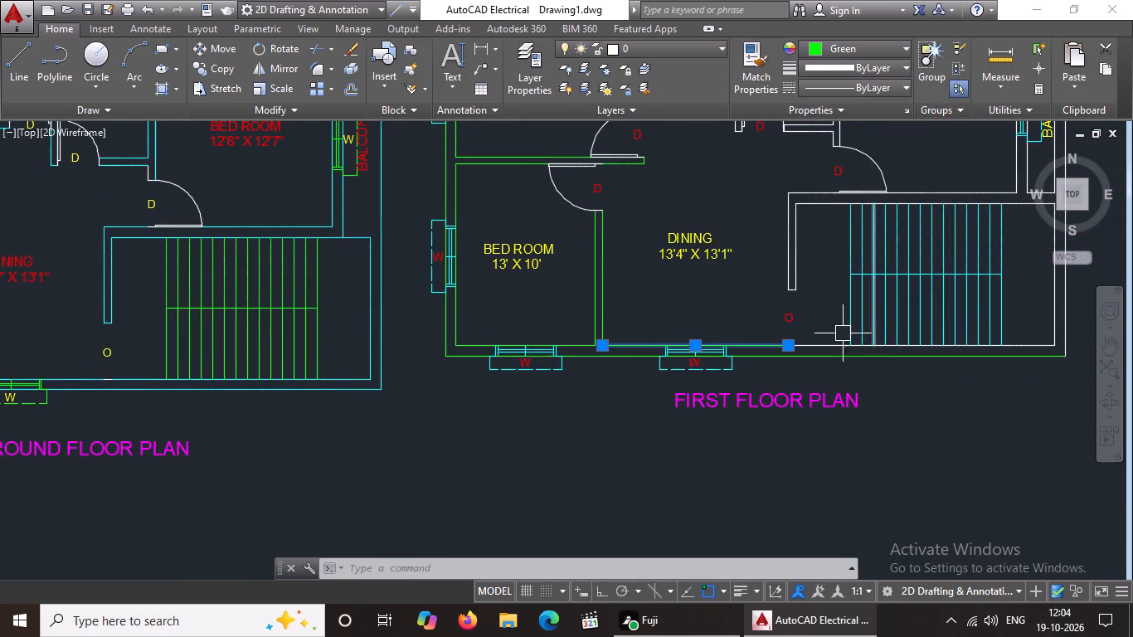
scroll(839, 334, up, 2)
click(803, 363)
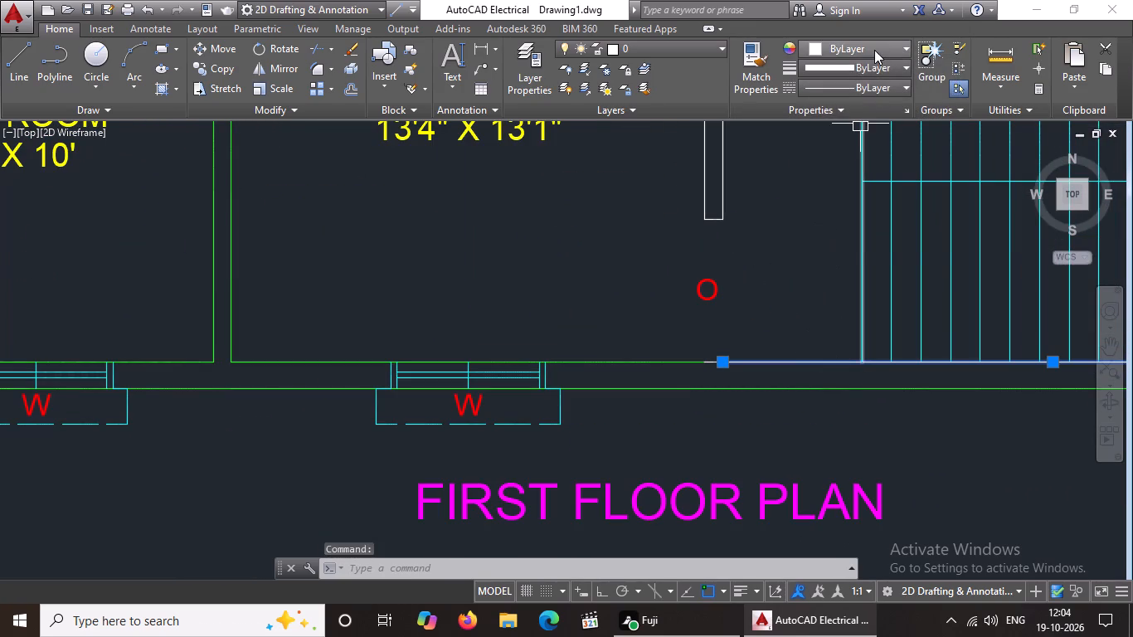
click(874, 50)
click(846, 222)
scroll(776, 319, down, 3)
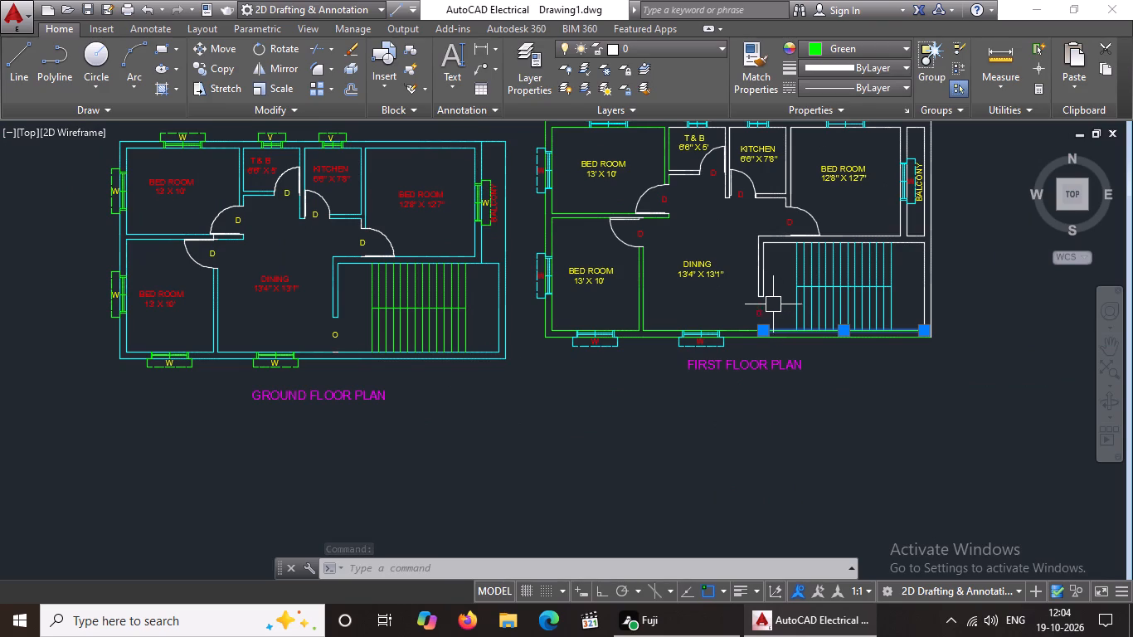
Colour the dining-side line and the lower end cap of the wall between the first floor's dining room and staircase green.
scroll(763, 285, up, 3)
click(737, 289)
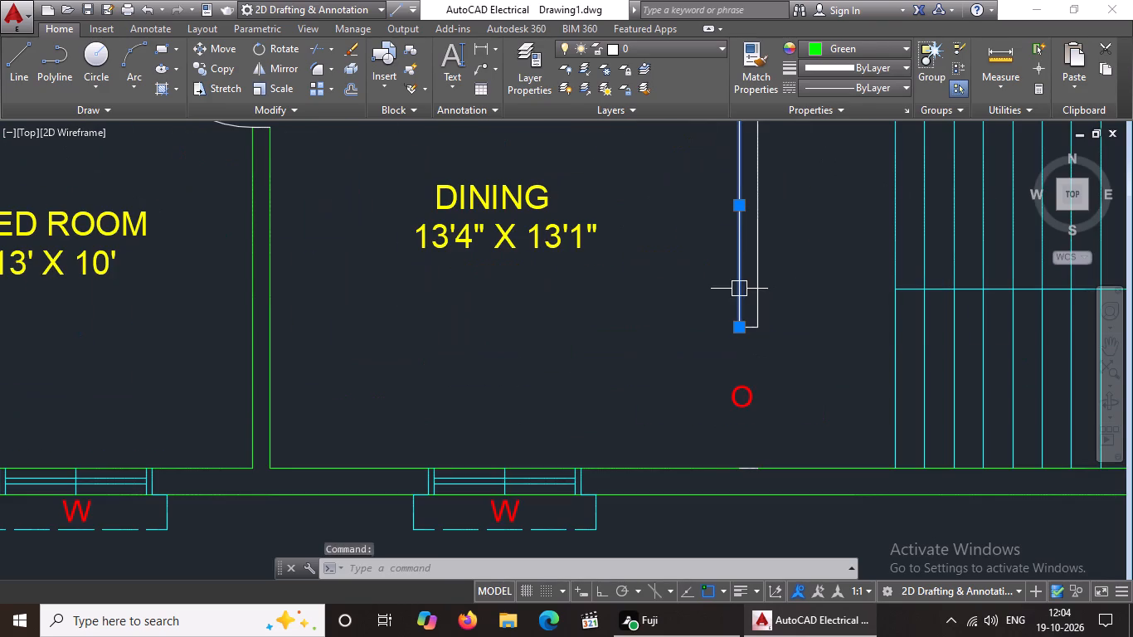
click(837, 51)
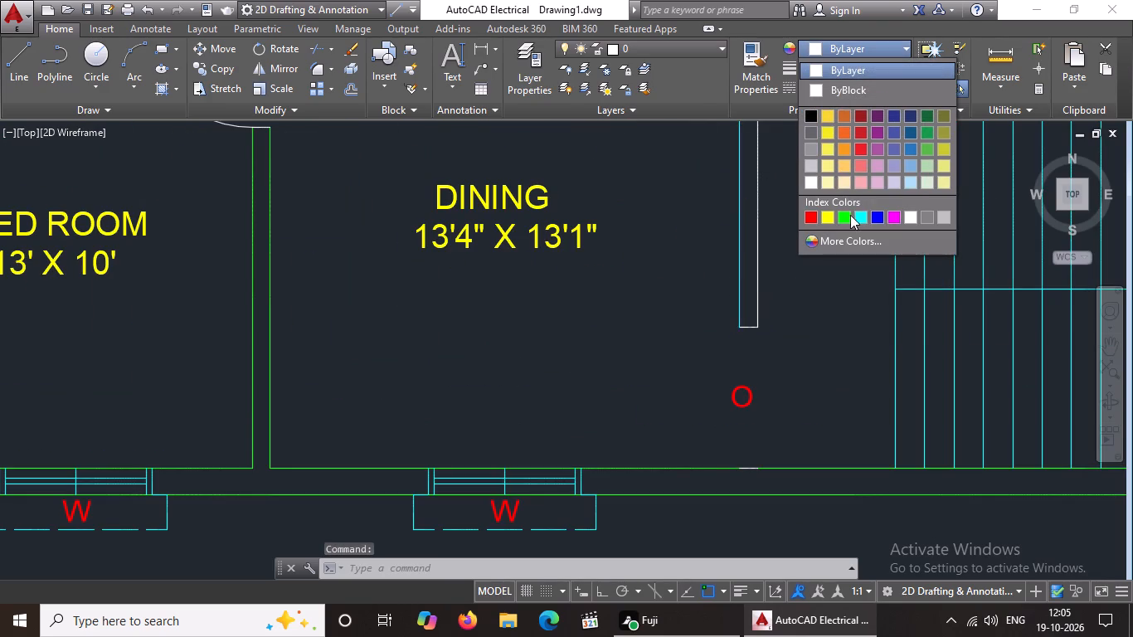
click(844, 217)
click(697, 310)
click(774, 342)
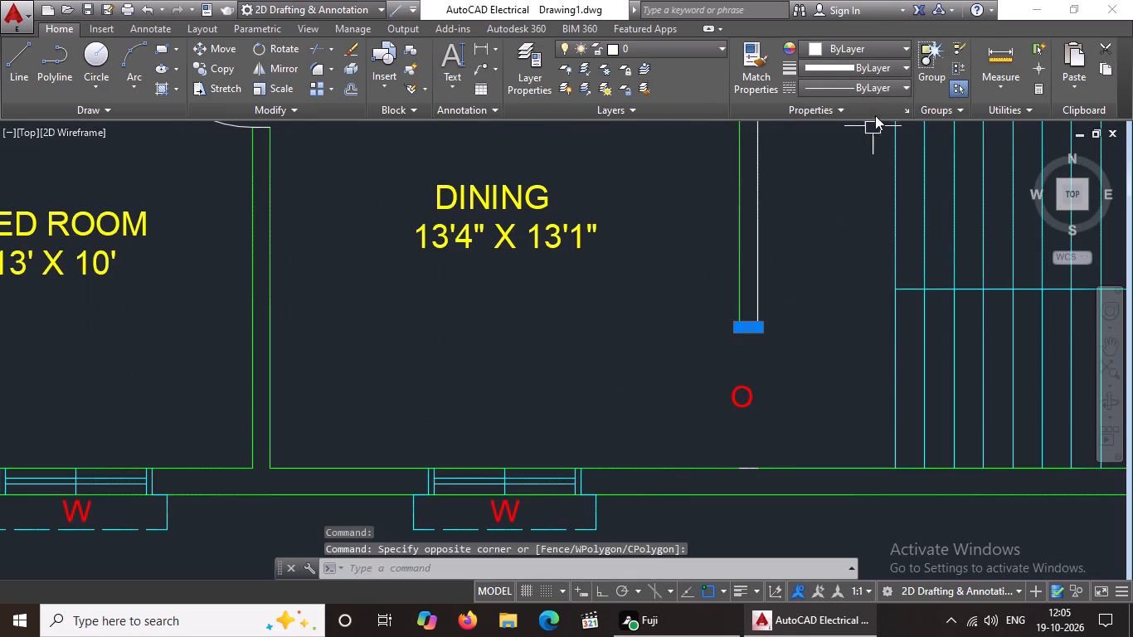
click(884, 41)
click(844, 215)
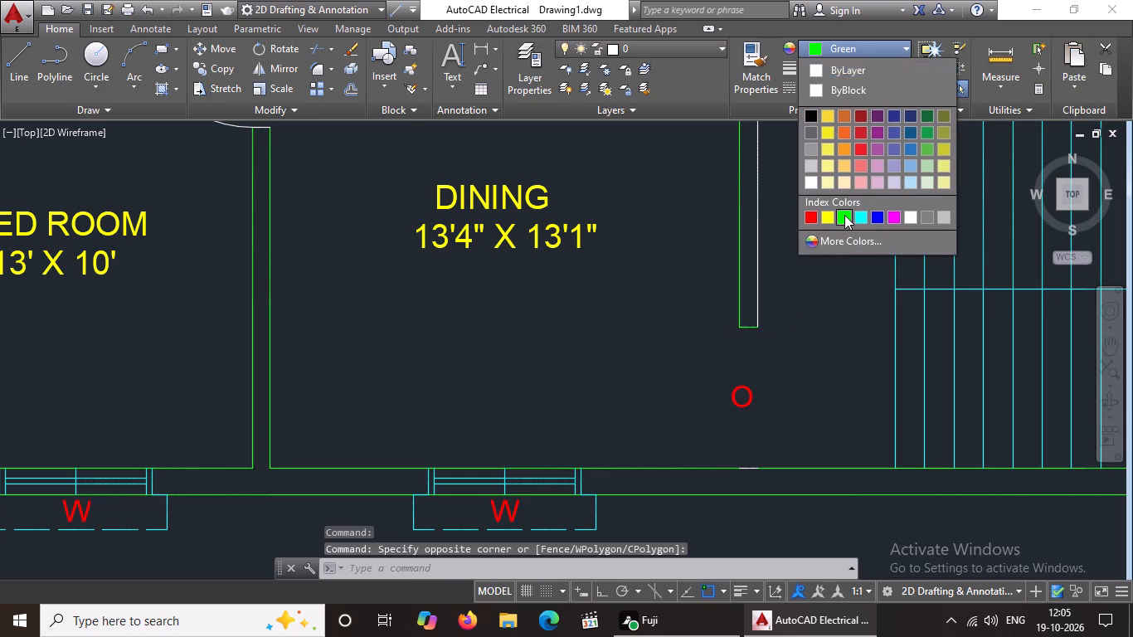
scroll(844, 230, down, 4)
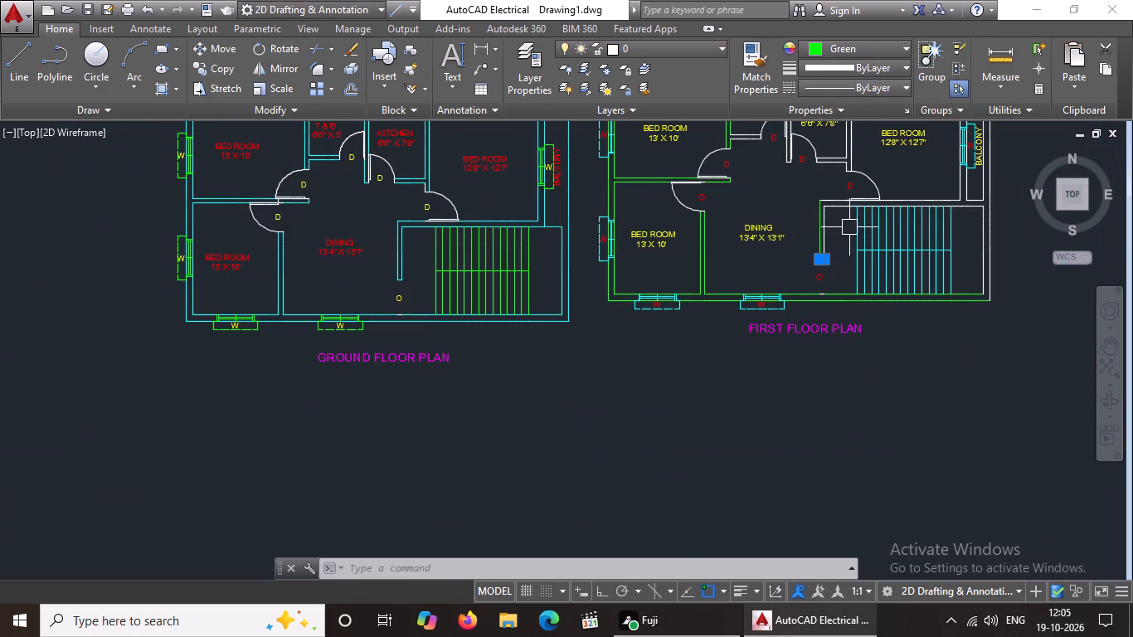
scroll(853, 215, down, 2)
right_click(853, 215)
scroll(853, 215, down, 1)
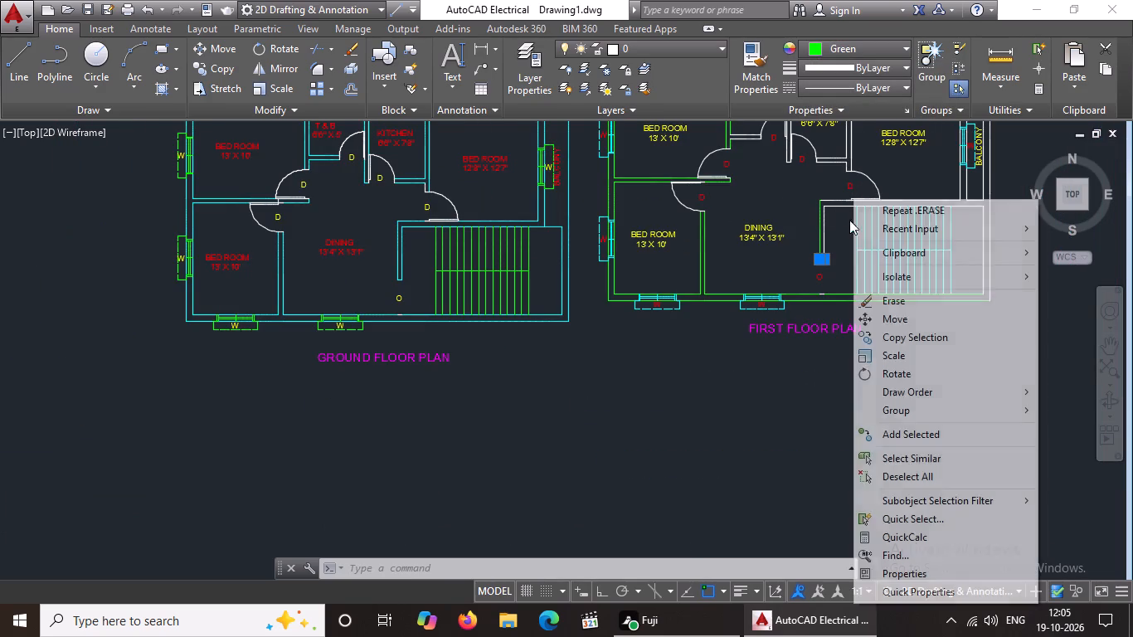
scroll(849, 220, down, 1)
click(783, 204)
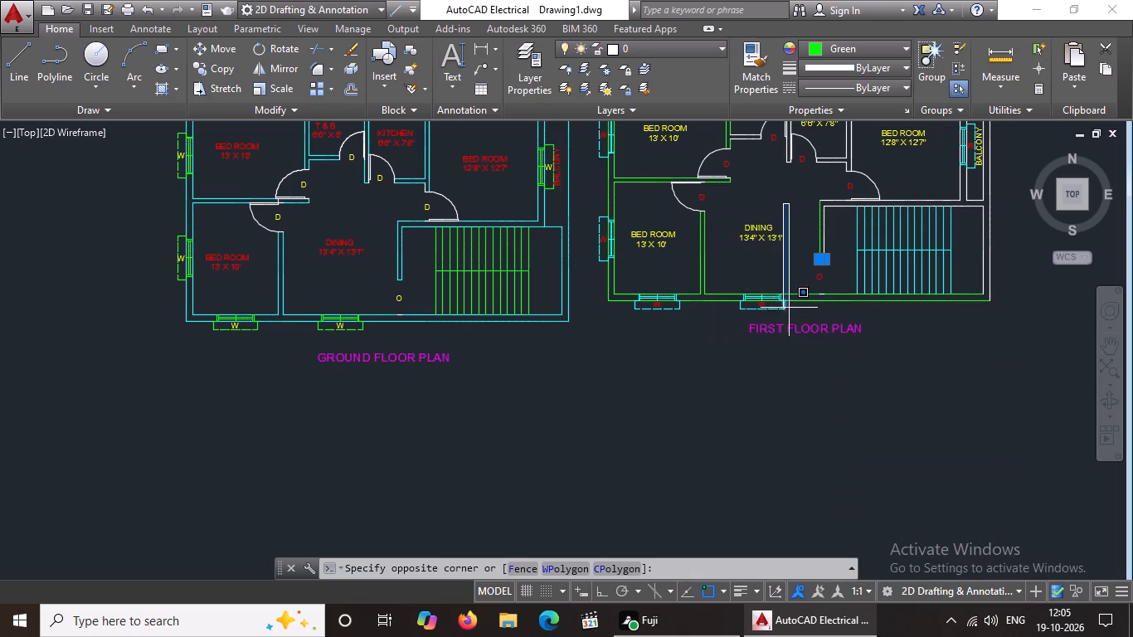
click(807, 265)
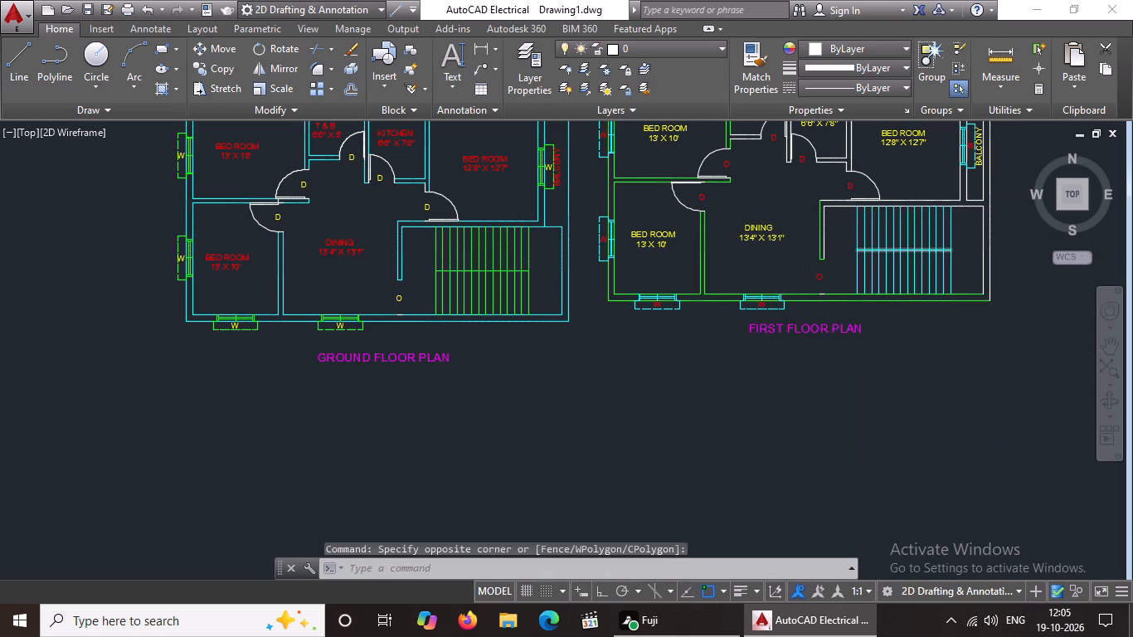
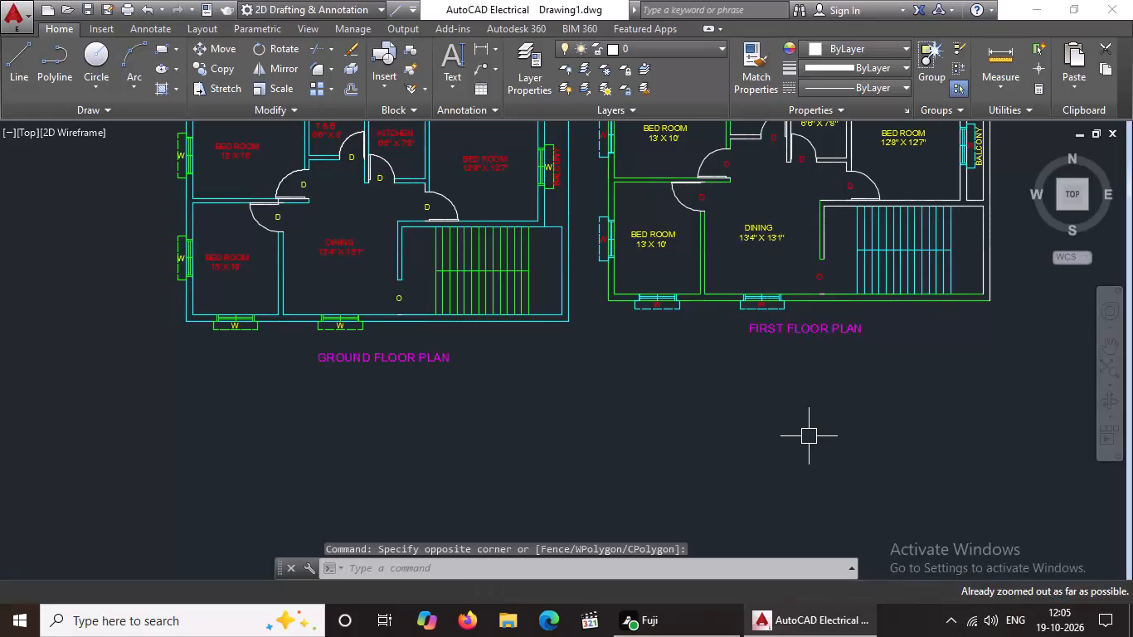
Change the stair-side line of the short wall between the dining area and staircase to green on the first floor plan.
middle_drag(809, 436, 688, 560)
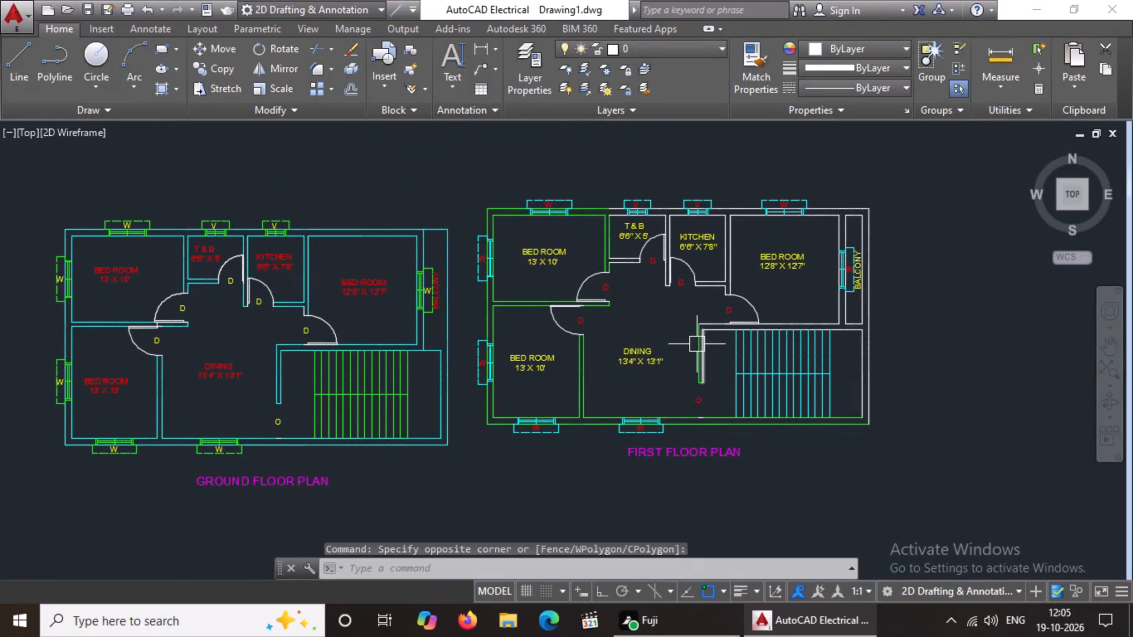
scroll(719, 372, up, 3)
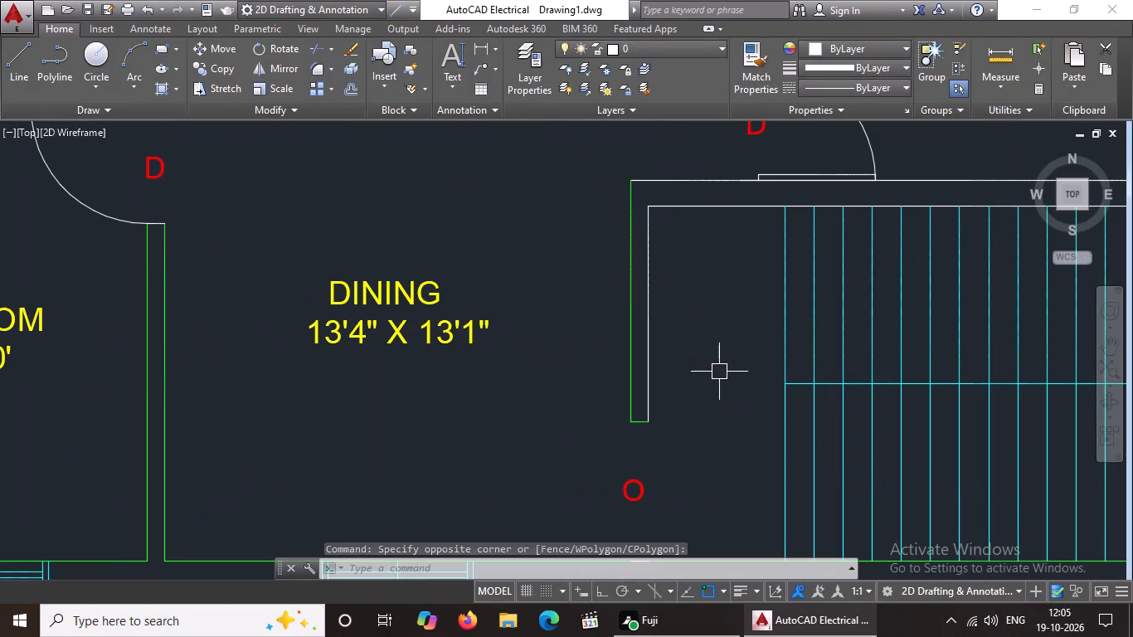
click(643, 378)
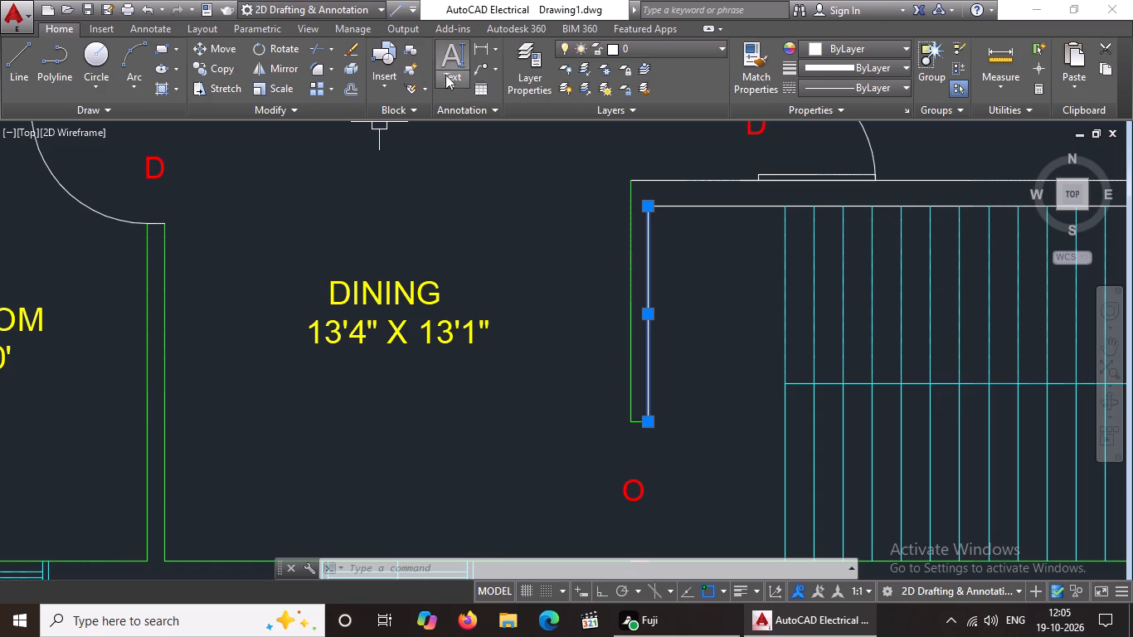
click(807, 85)
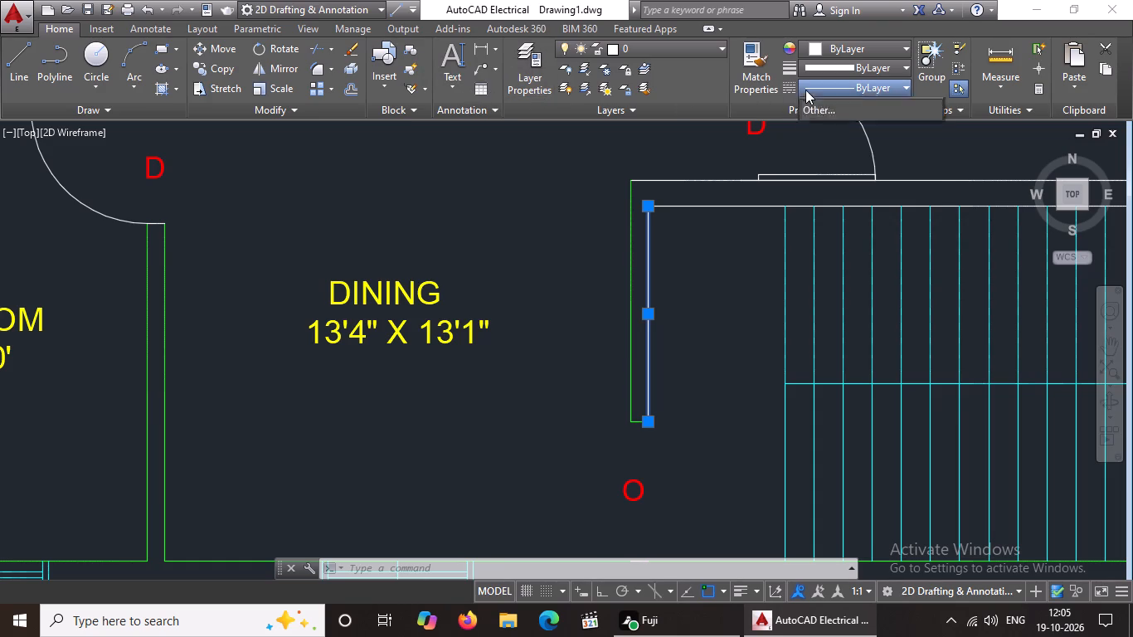
click(720, 137)
click(857, 44)
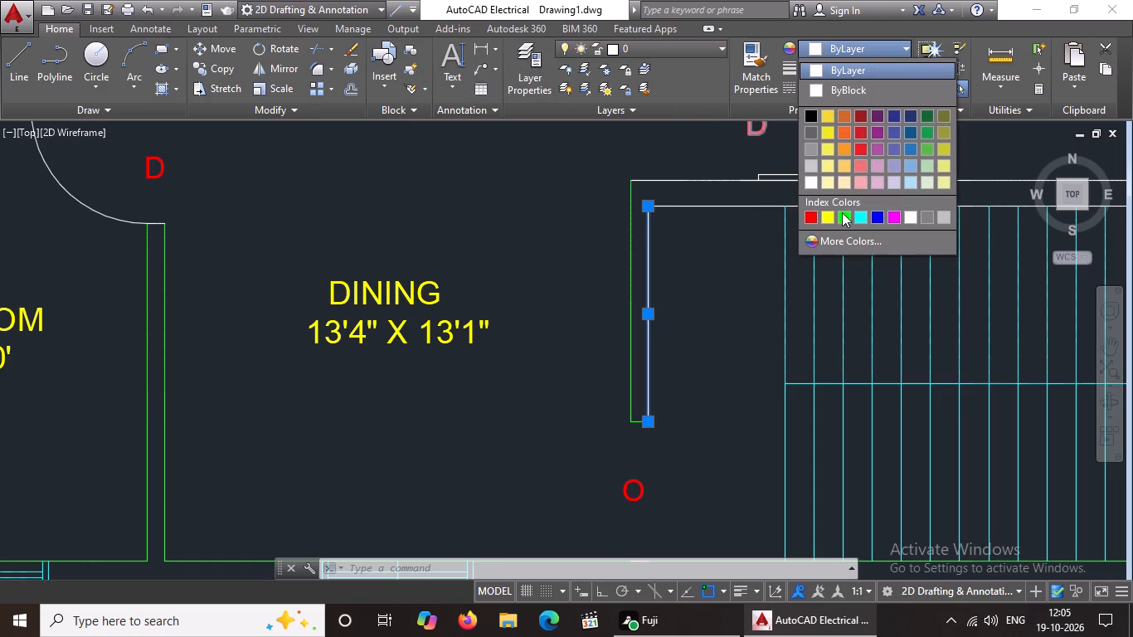
click(842, 212)
Recolour both the inner and outer lines of the exterior wall east of the first-floor staircase green.
scroll(672, 271, down, 3)
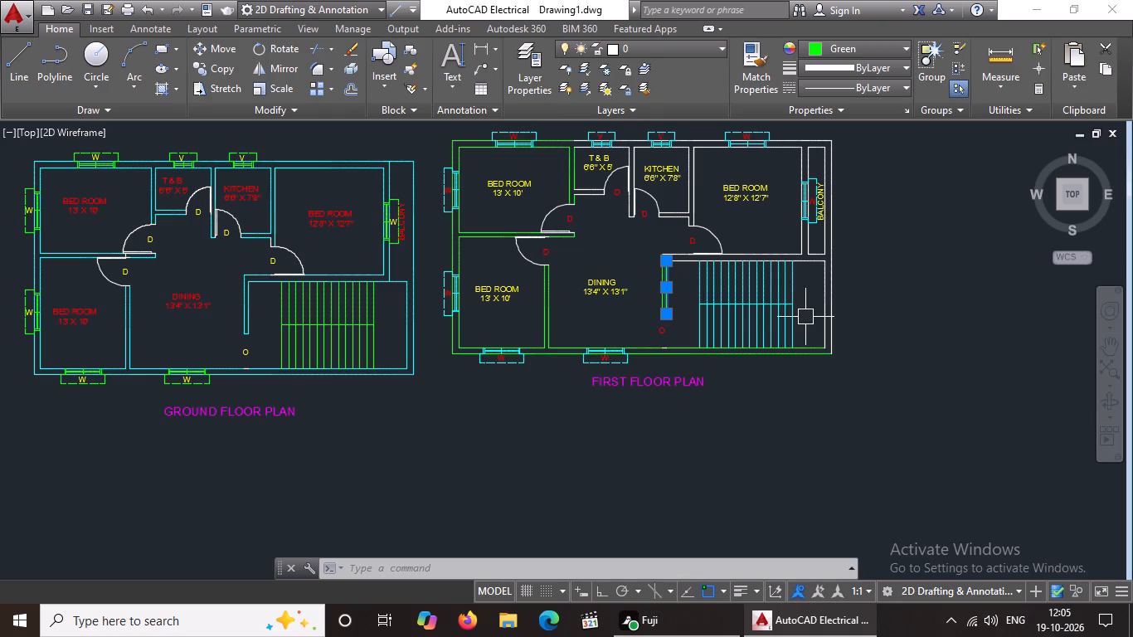
scroll(805, 317, up, 2)
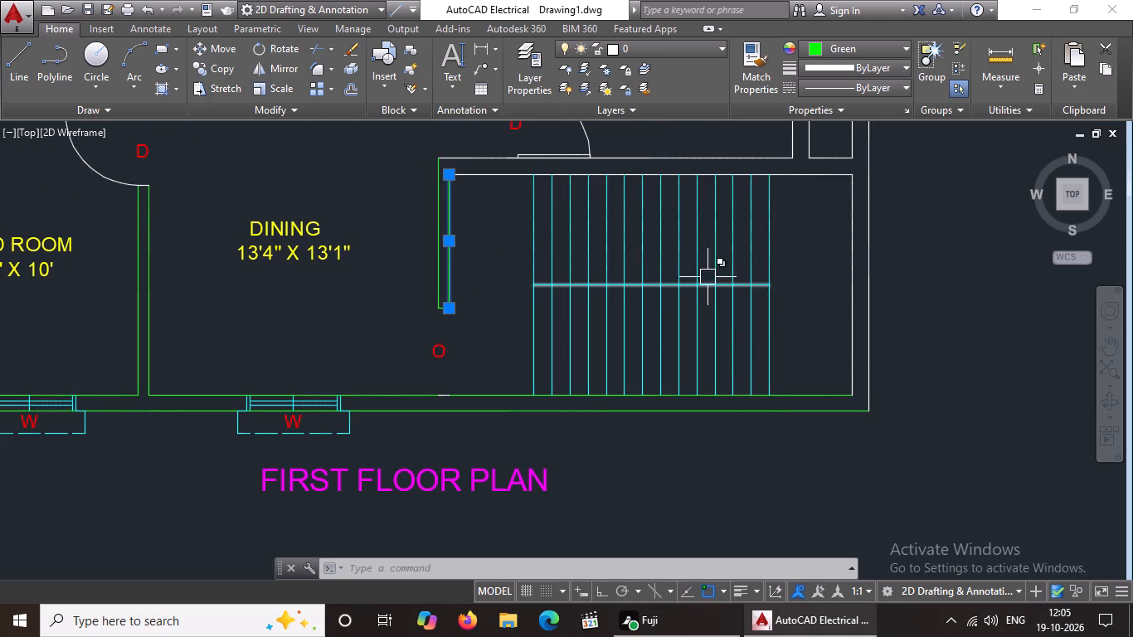
scroll(533, 267, down, 3)
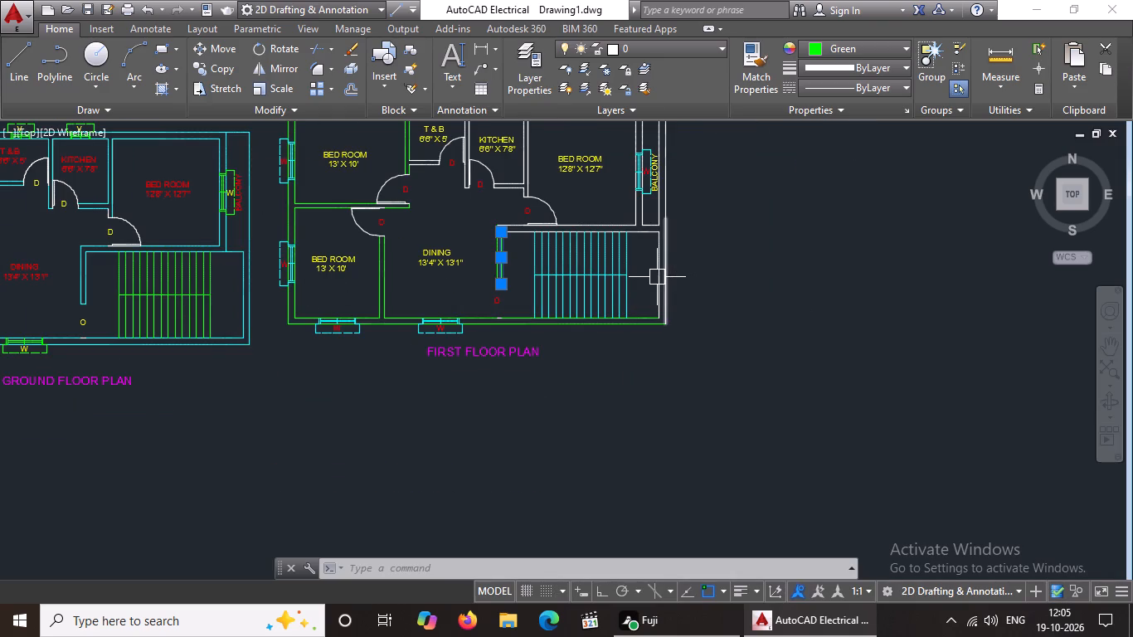
scroll(656, 275, up, 2)
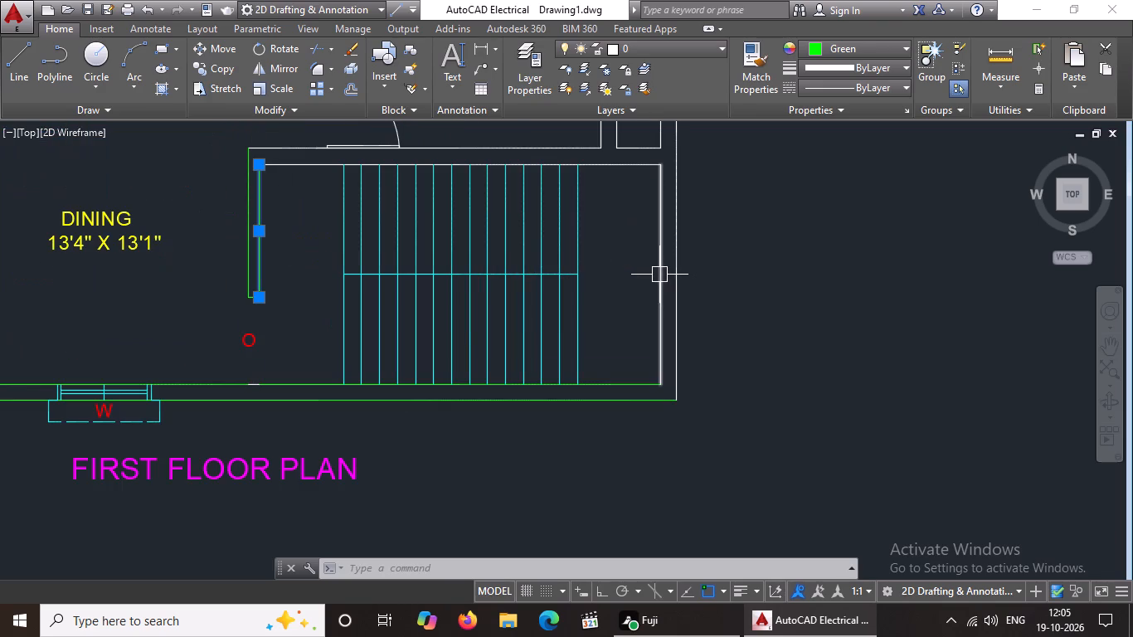
click(659, 275)
click(887, 47)
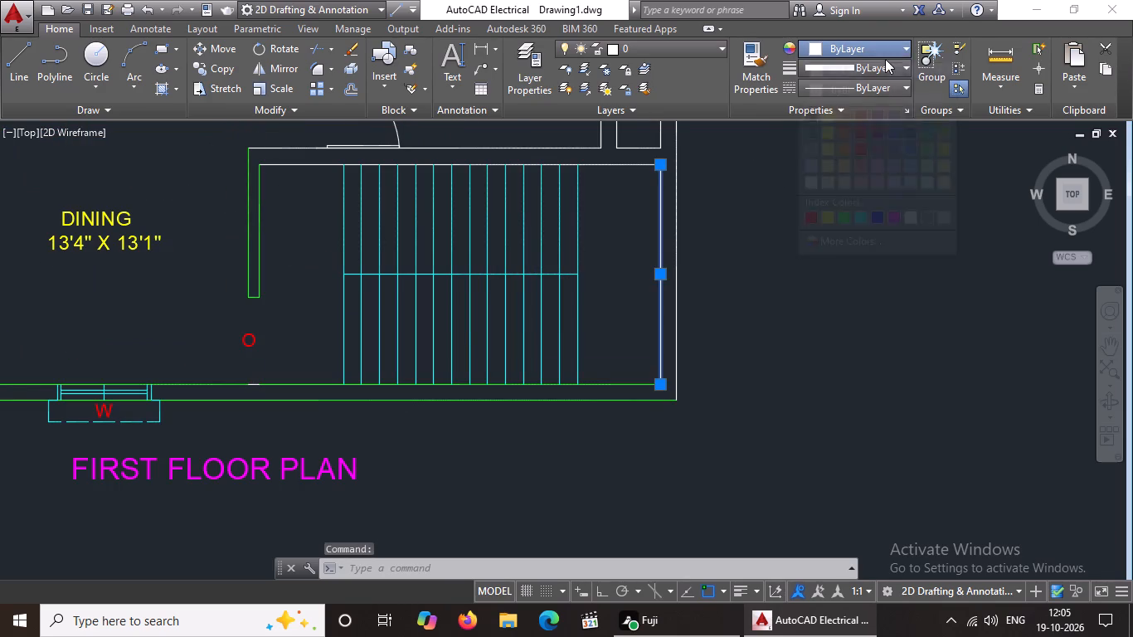
click(842, 222)
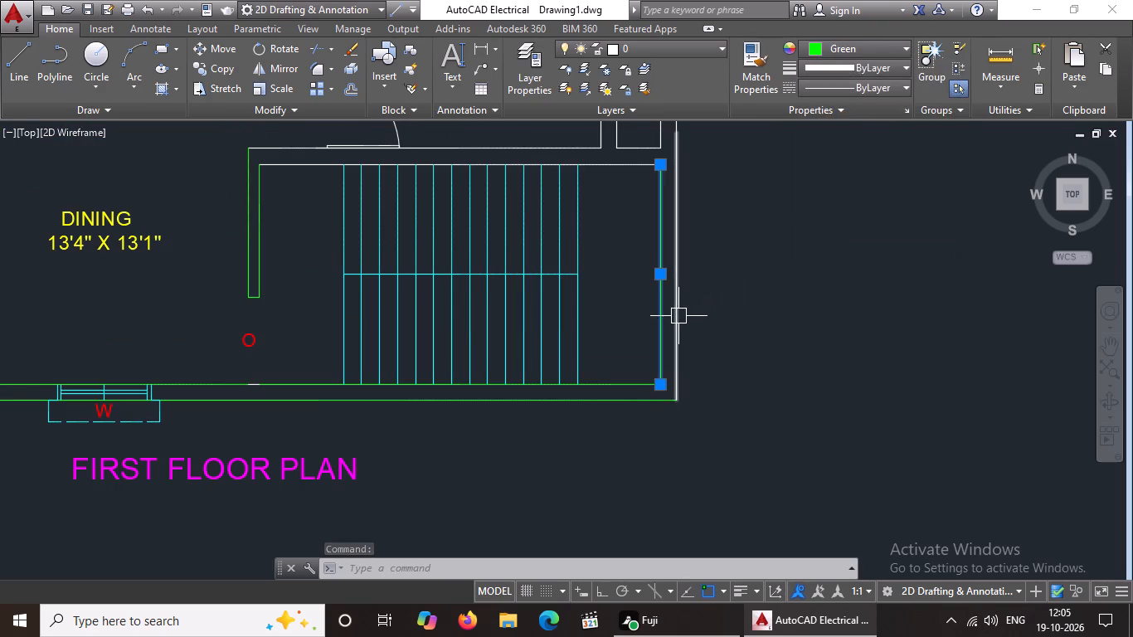
click(678, 316)
click(862, 48)
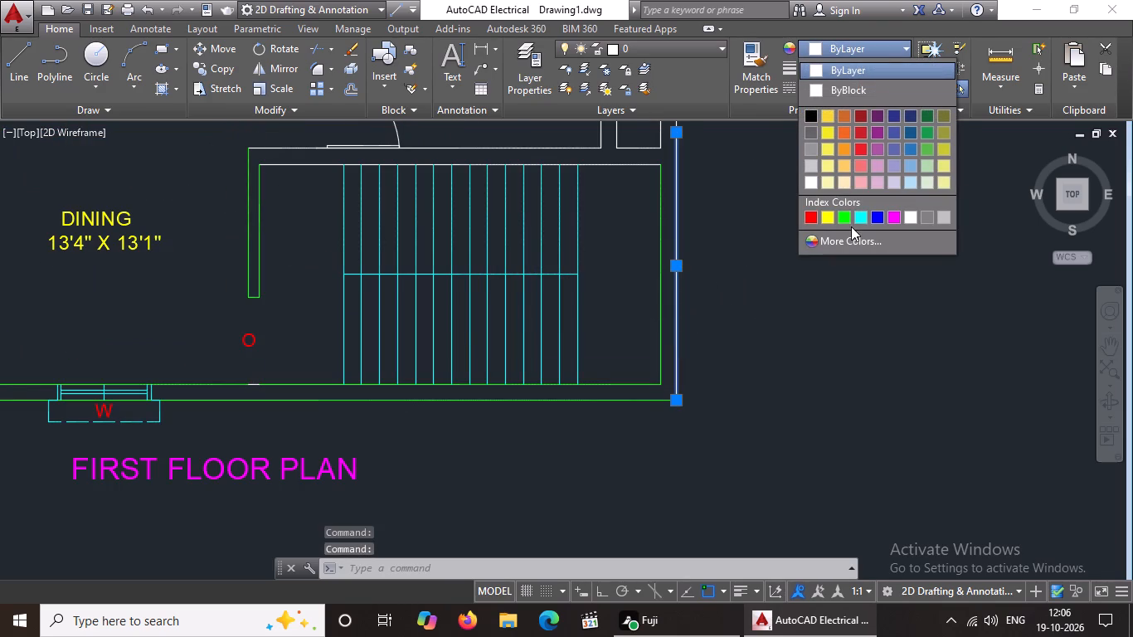
click(846, 217)
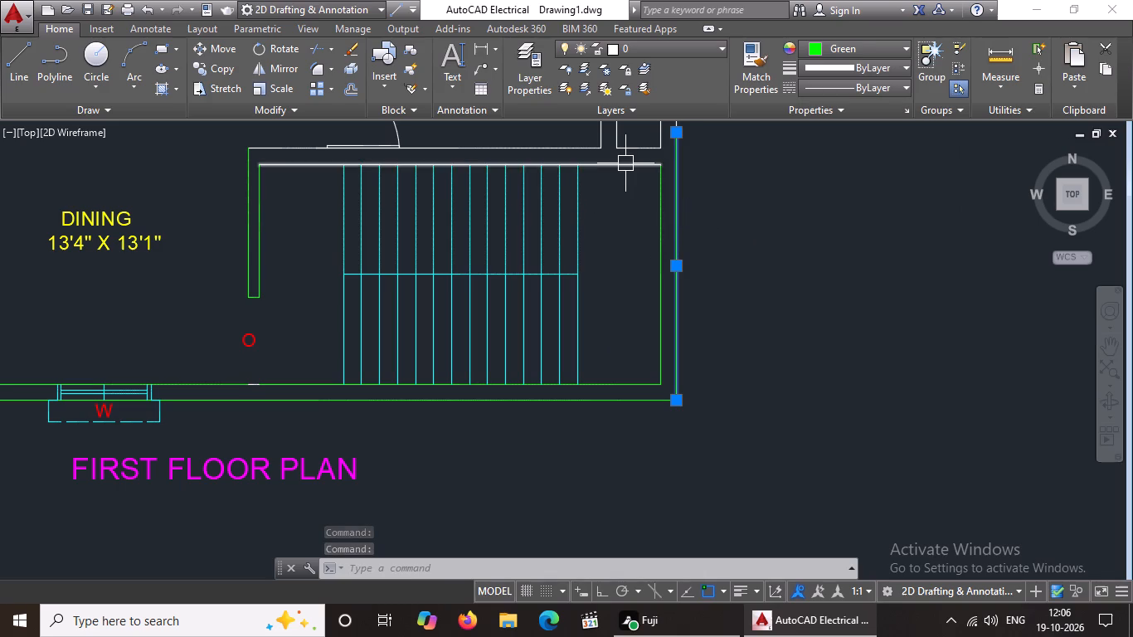
Change the stair-side line of the wall between the staircase and the 12'8" x 12'7" bedroom to green.
click(625, 163)
click(839, 47)
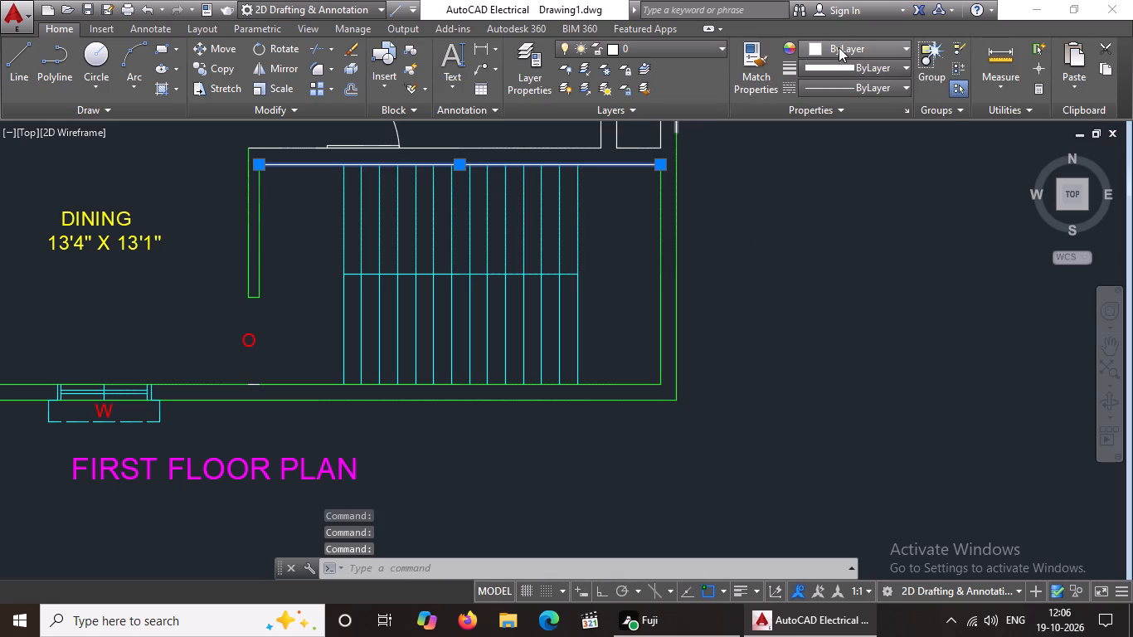
click(843, 221)
Erase the two white segments of the wall line between the 12'8" x 12'7" bedroom and the staircase.
scroll(710, 244, down, 2)
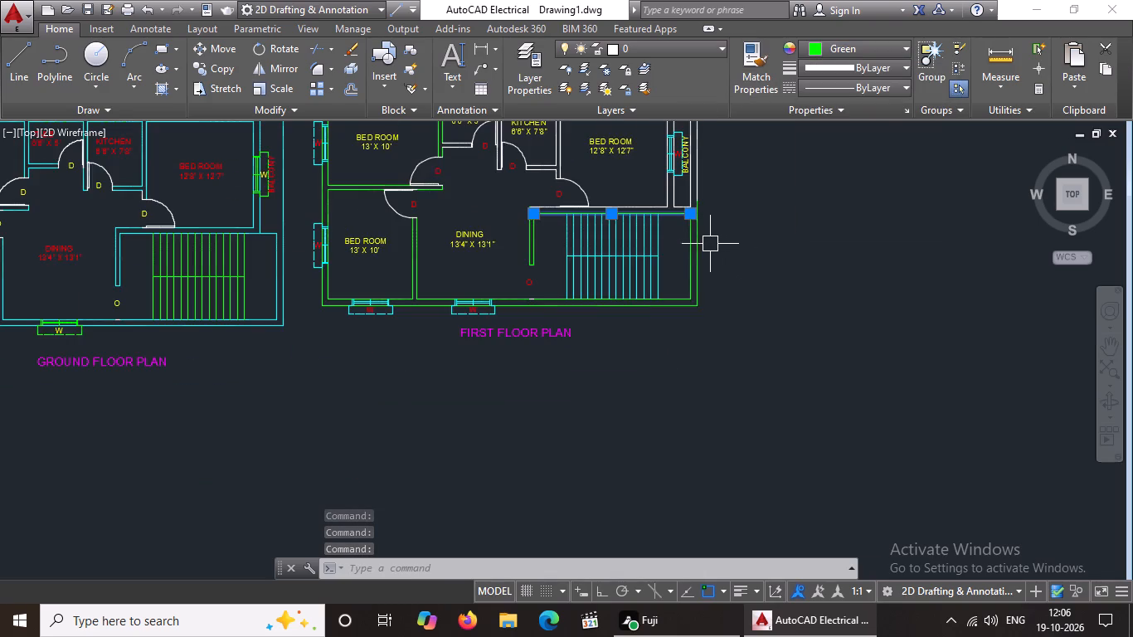
scroll(635, 195, up, 4)
scroll(581, 247, down, 3)
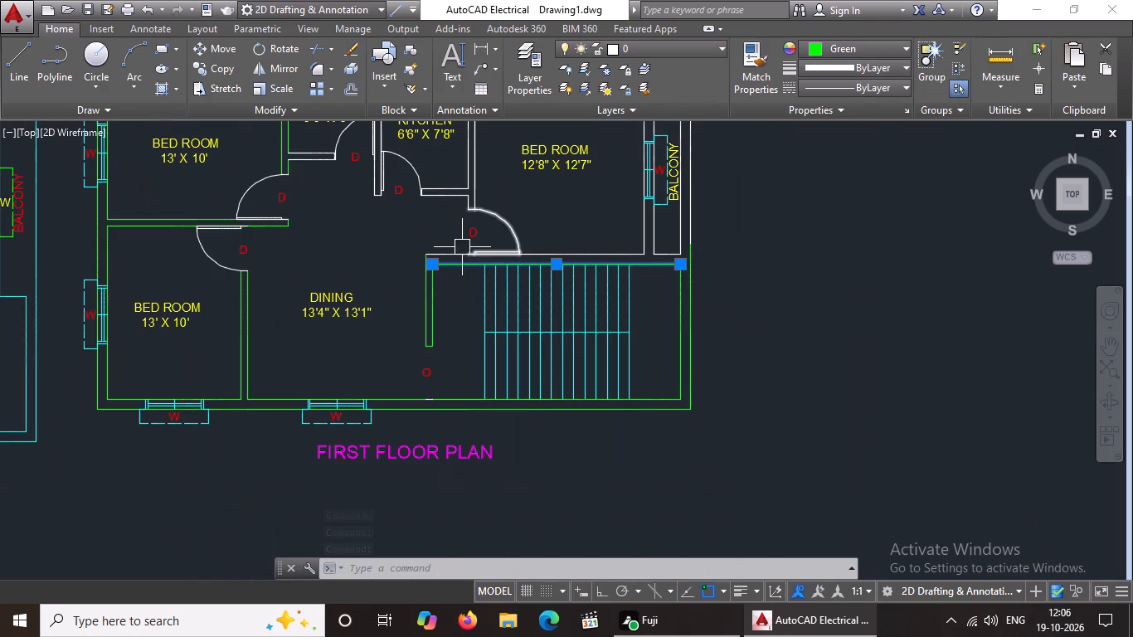
click(455, 255)
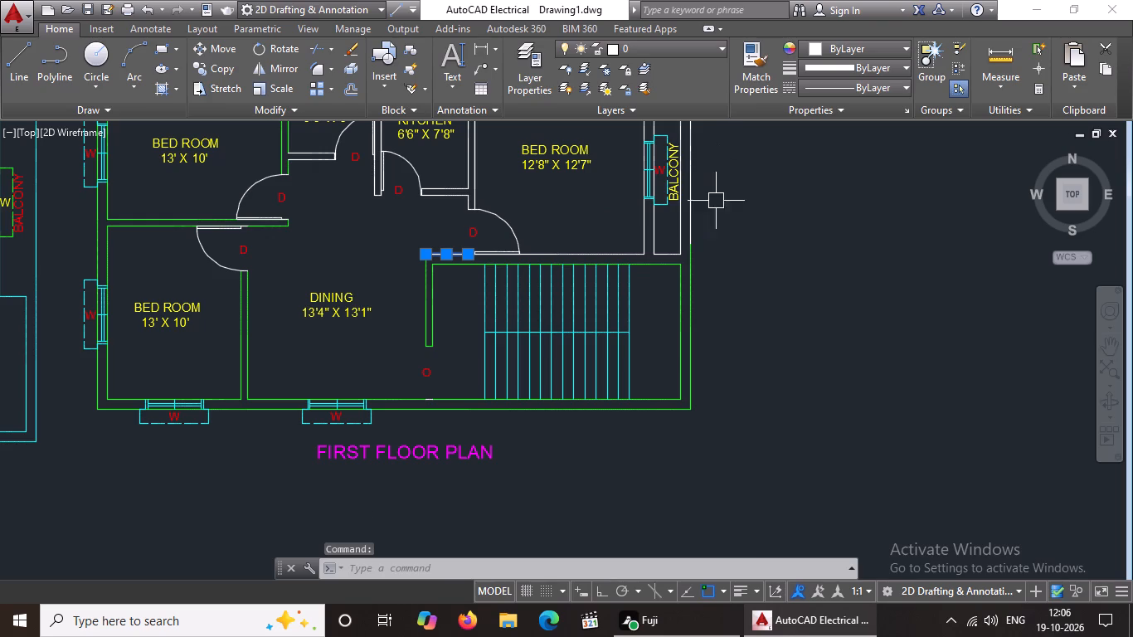
key(Delete)
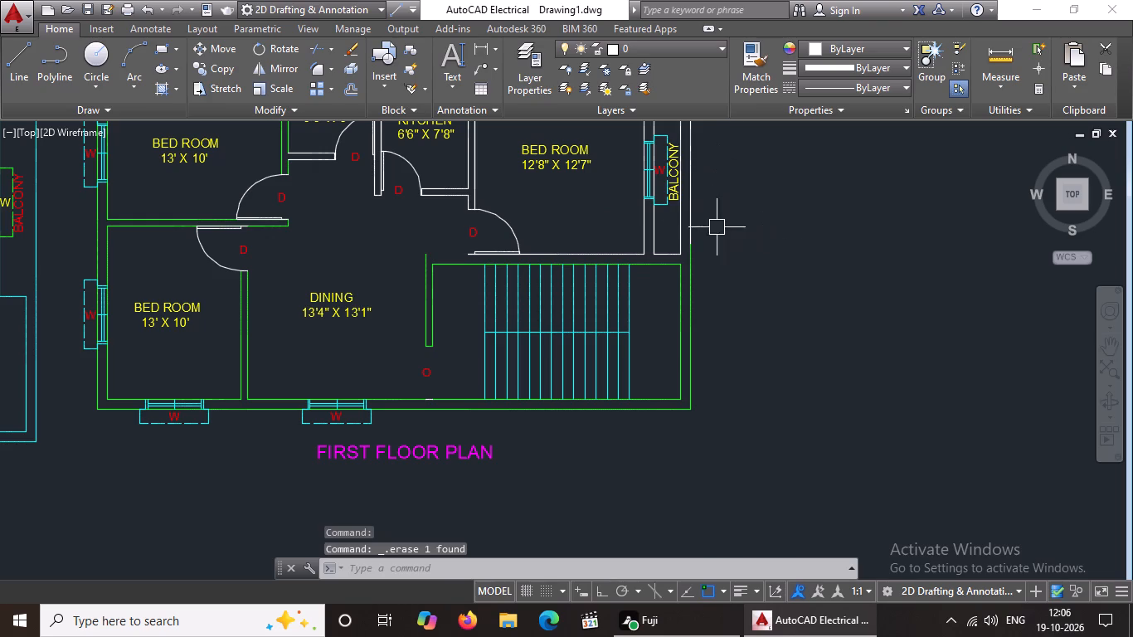
click(607, 255)
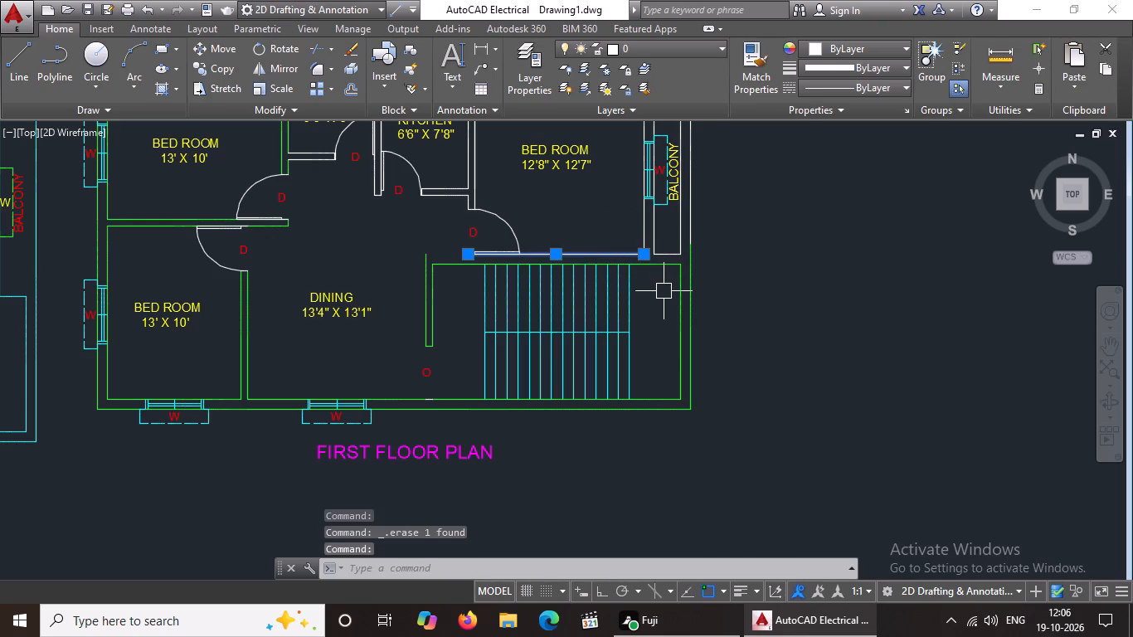
key(Delete)
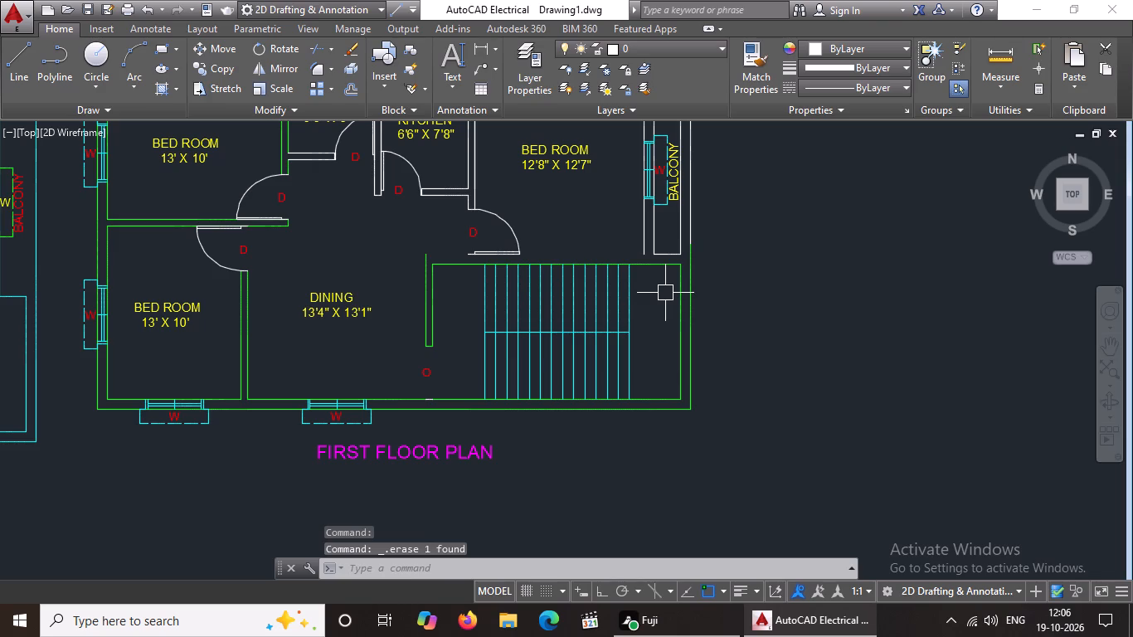
Offset the green wall line along the top of the staircase by 9" towards the 12'8" x 12'7" bedroom.
key(o)
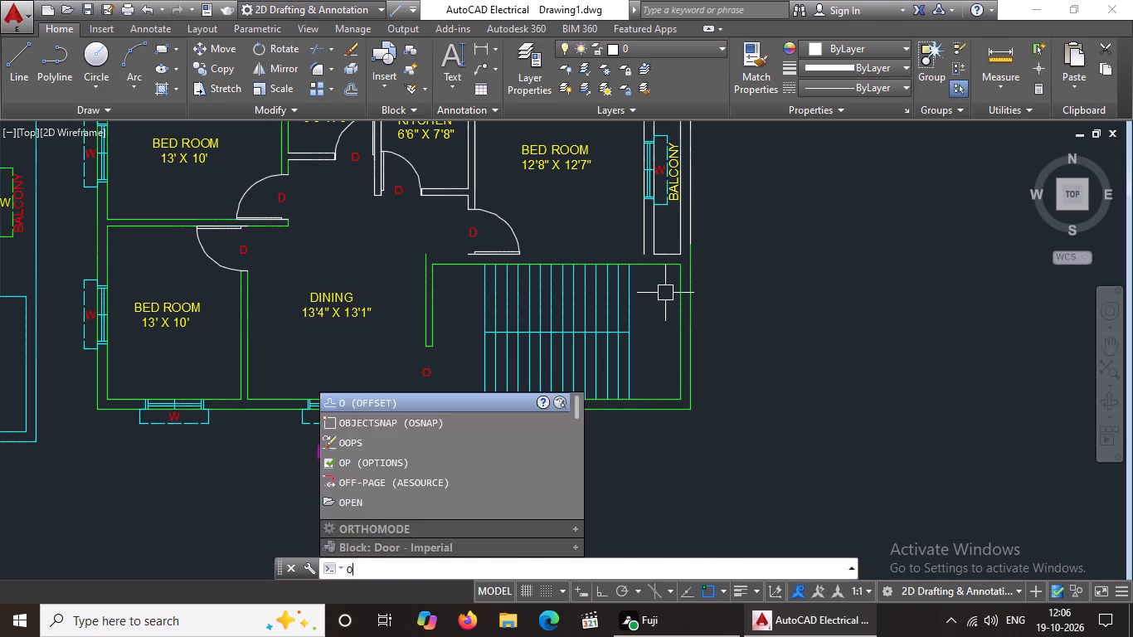
key(Return)
key(9)
key(shift+quotedbl)
key(Return)
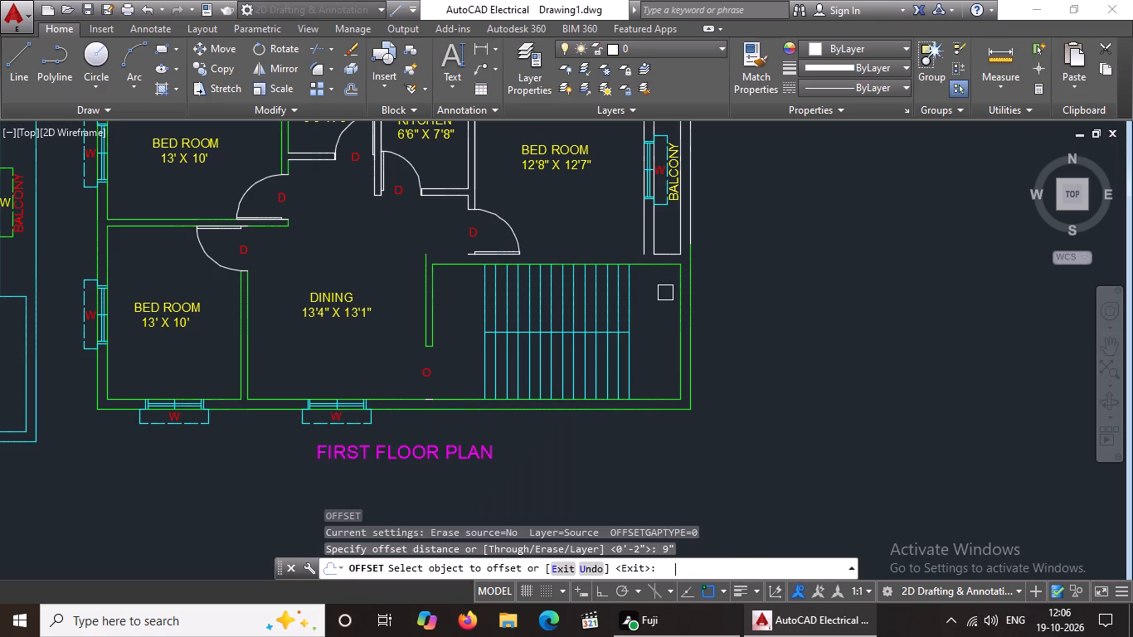
click(445, 260)
click(445, 254)
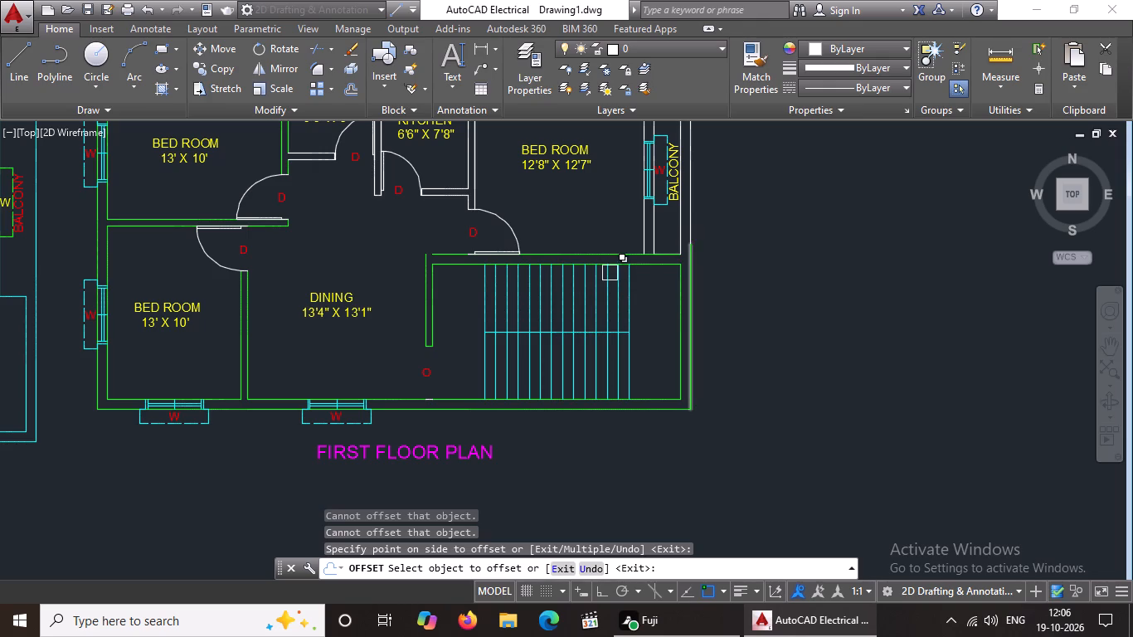
middle_drag(599, 248, 606, 284)
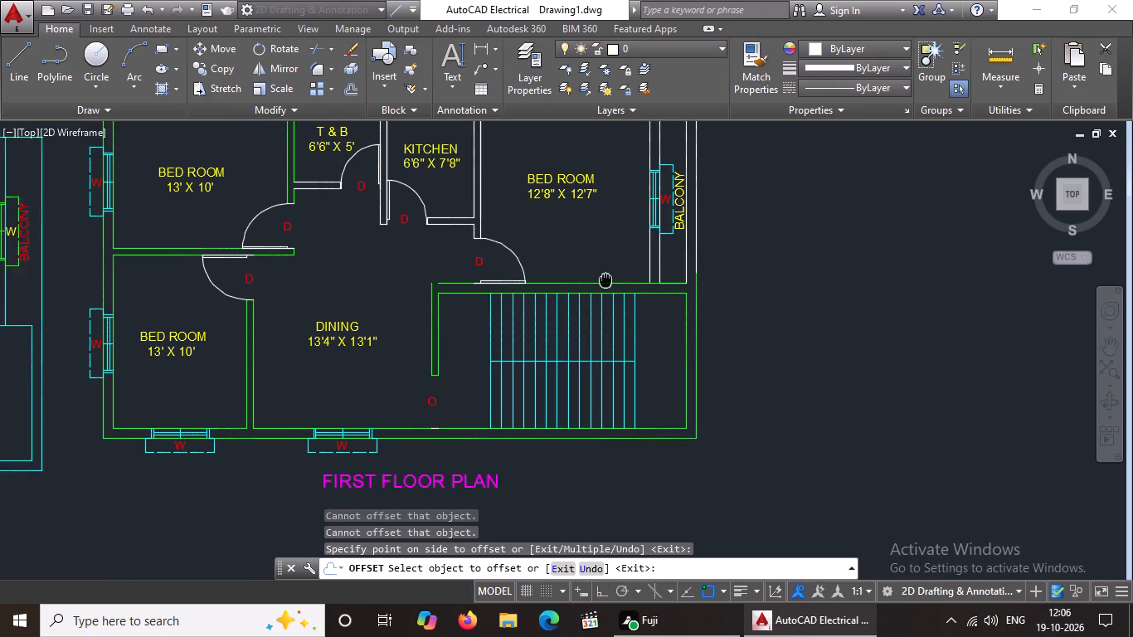
middle_drag(606, 284, 610, 298)
key(Escape)
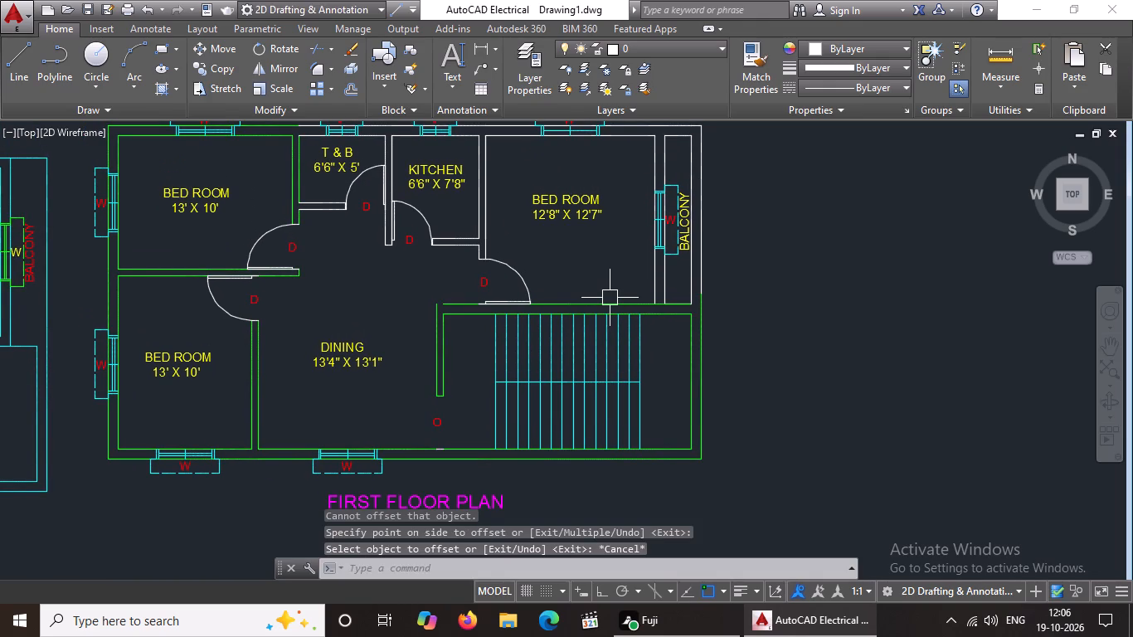
Extend the dining-side end of the offset wall line to the outer line of the short dining wall.
text(EX)
key(space)
key(space)
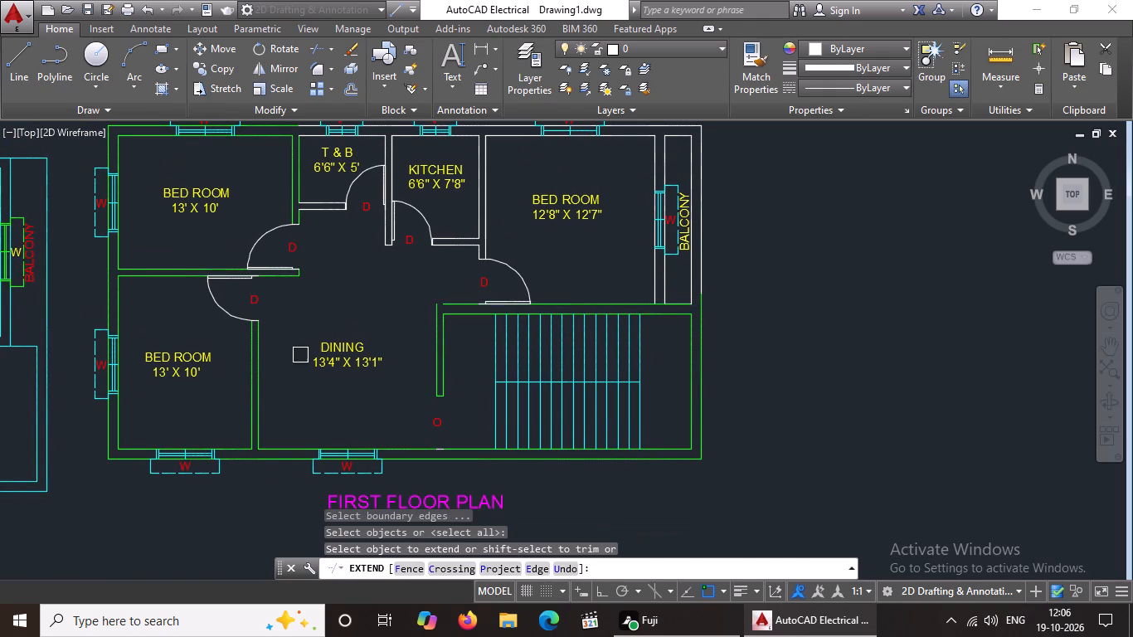
scroll(503, 289, up, 2)
click(365, 322)
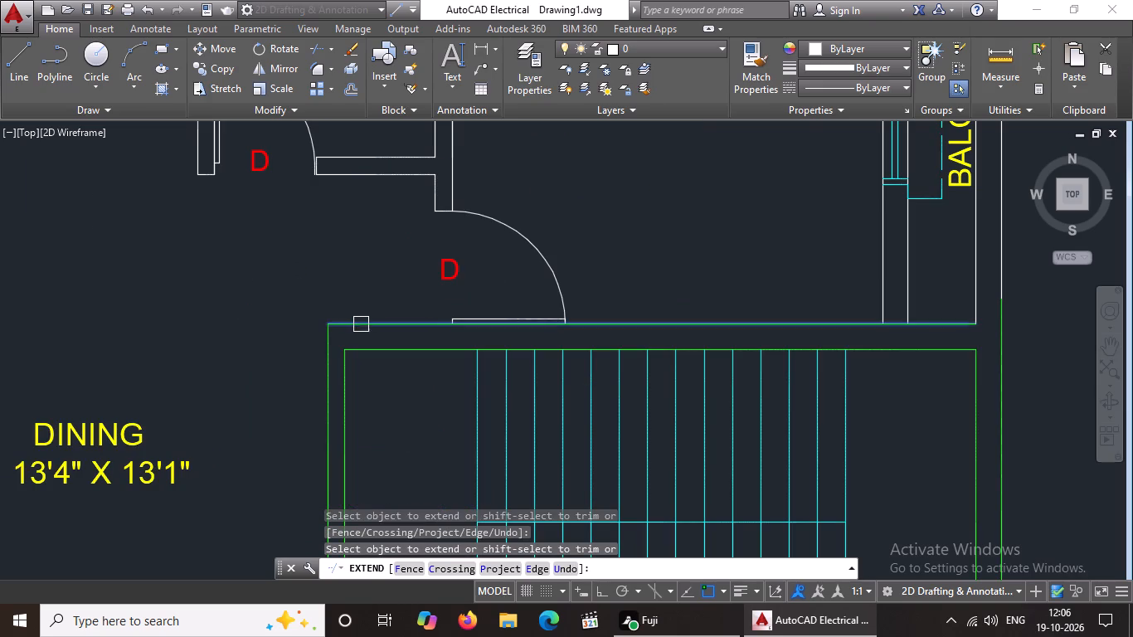
click(350, 328)
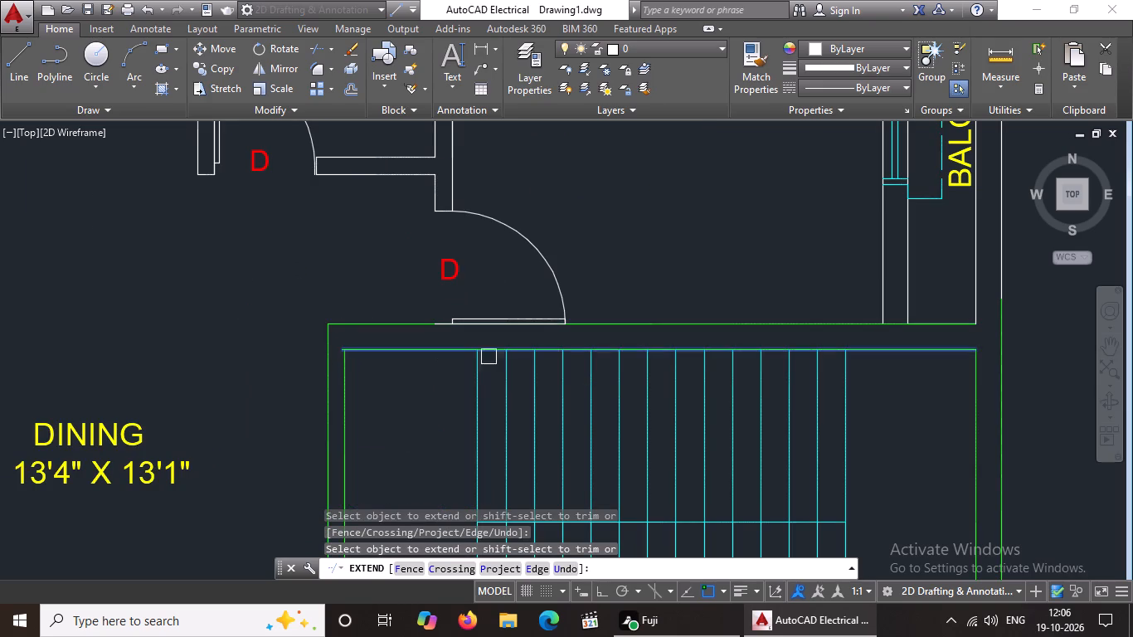
scroll(669, 331, down, 2)
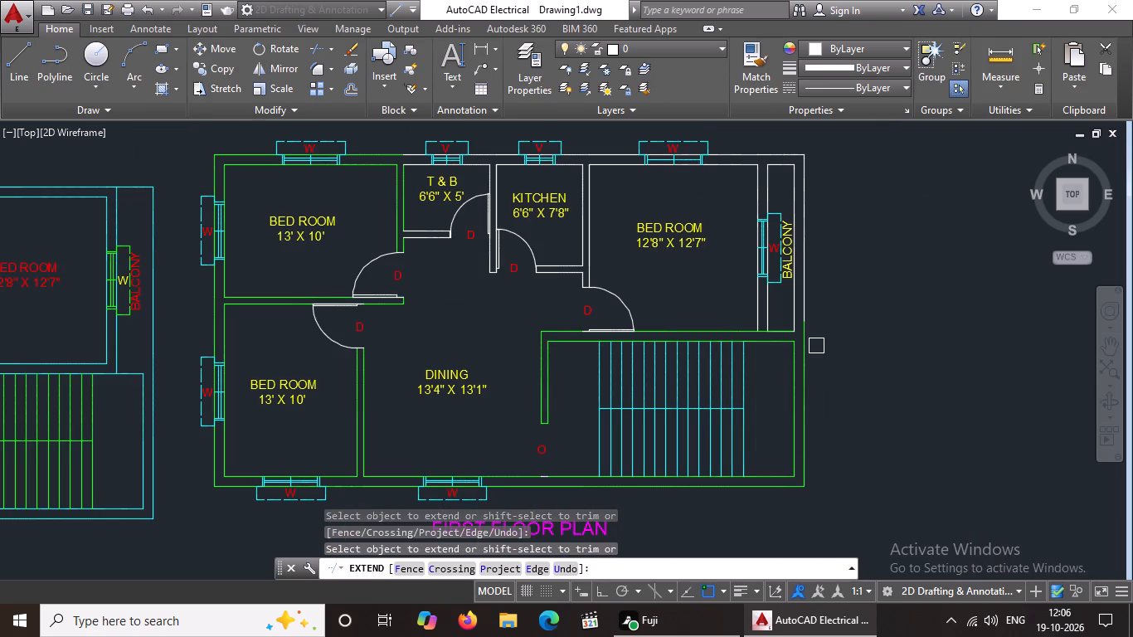
key(Escape)
Trim the green bedroom-side wall line where it crosses the wall between the bedroom and balcony.
text(TR)
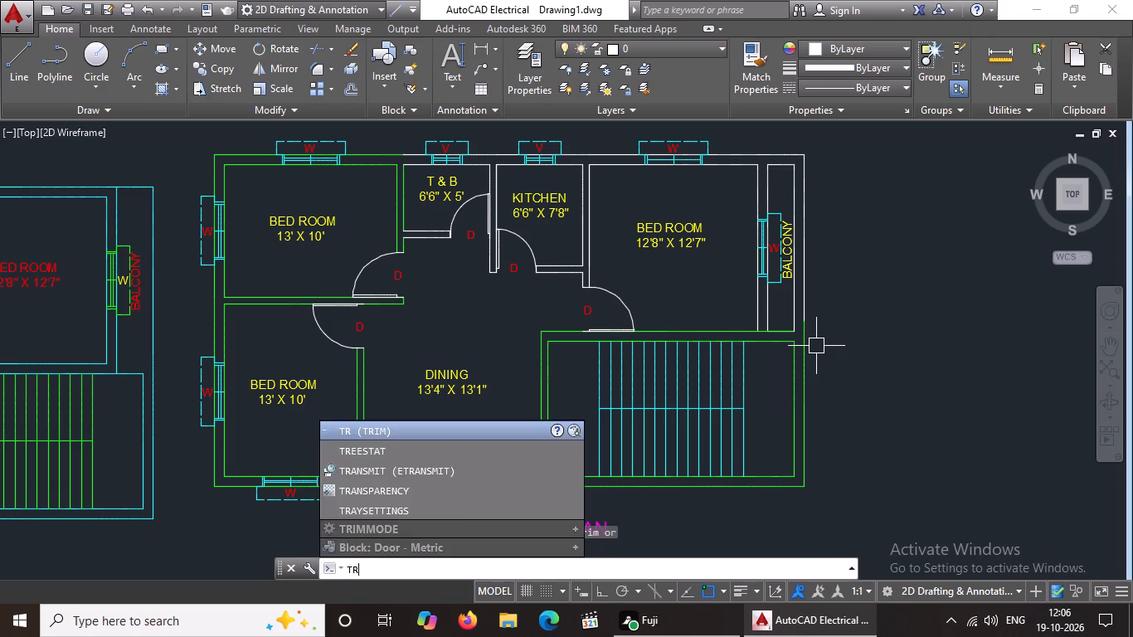
key(space)
key(space)
scroll(753, 315, up, 2)
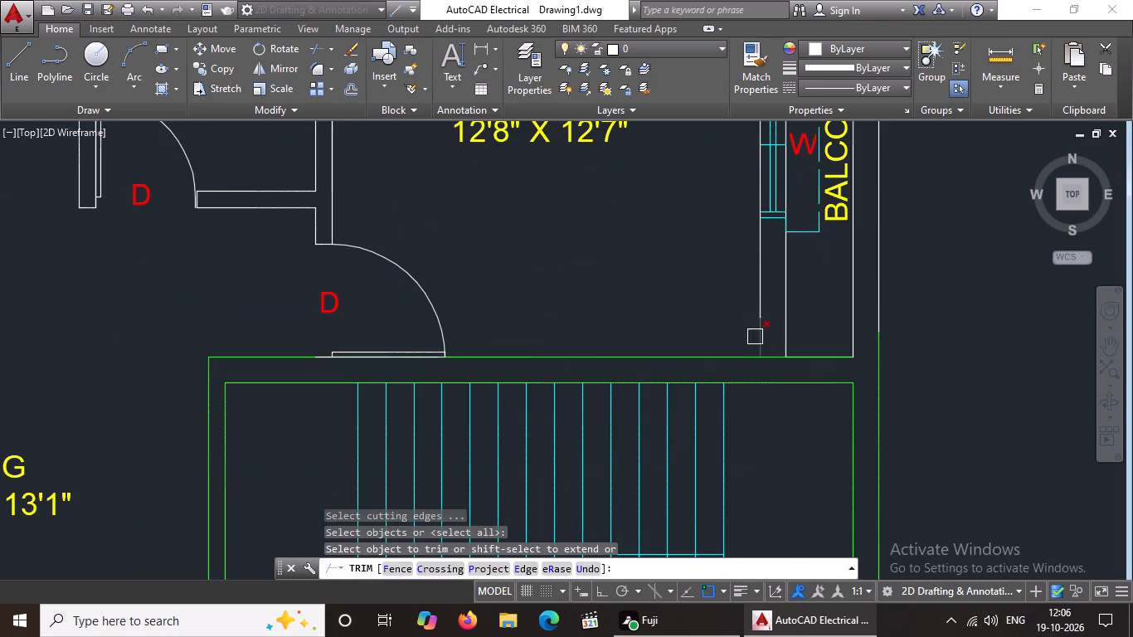
scroll(775, 358, up, 2)
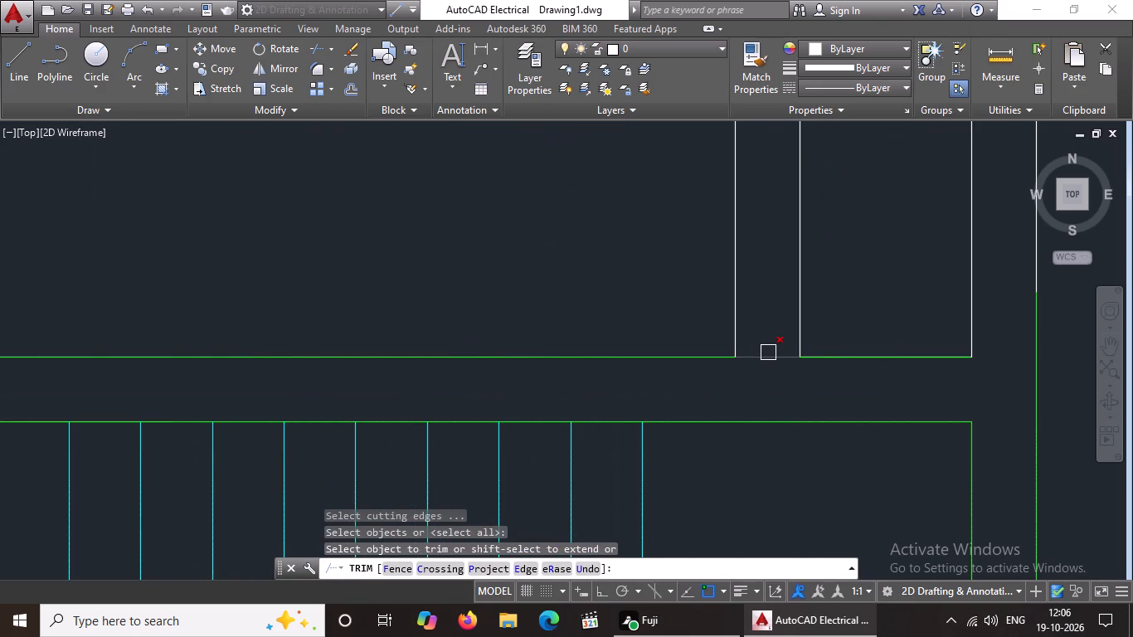
drag(769, 353, 770, 364)
scroll(800, 353, down, 5)
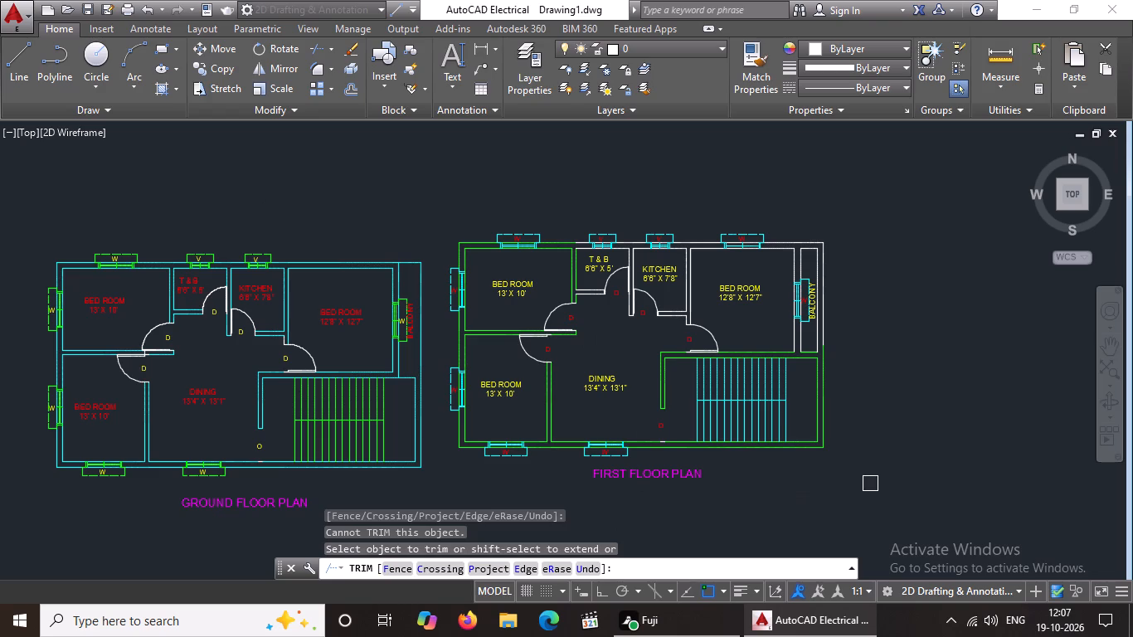
key(Escape)
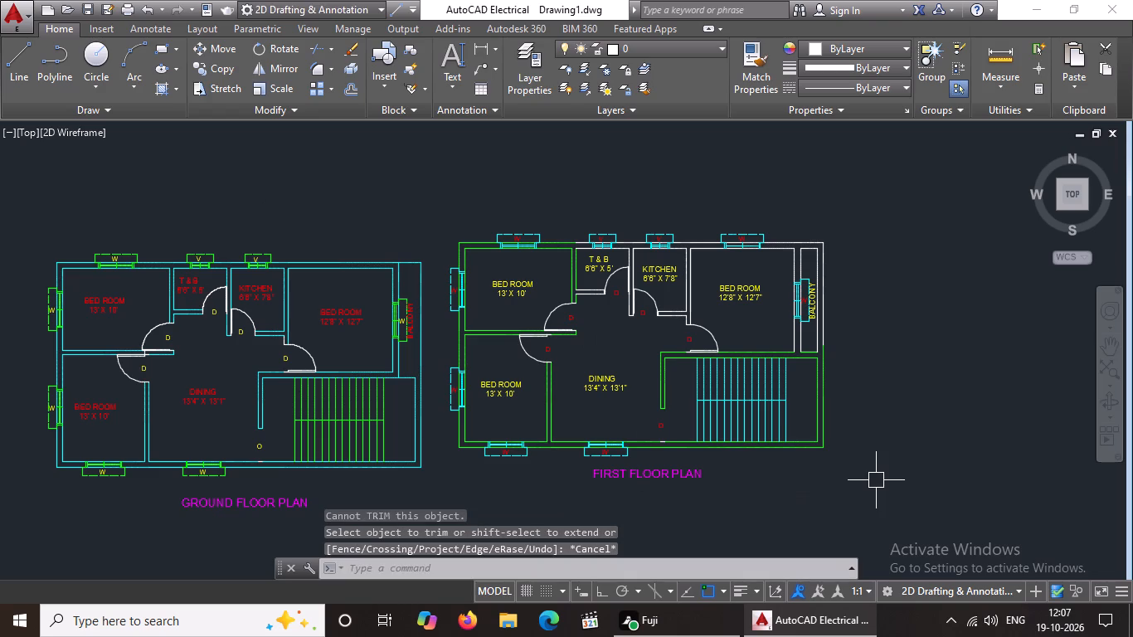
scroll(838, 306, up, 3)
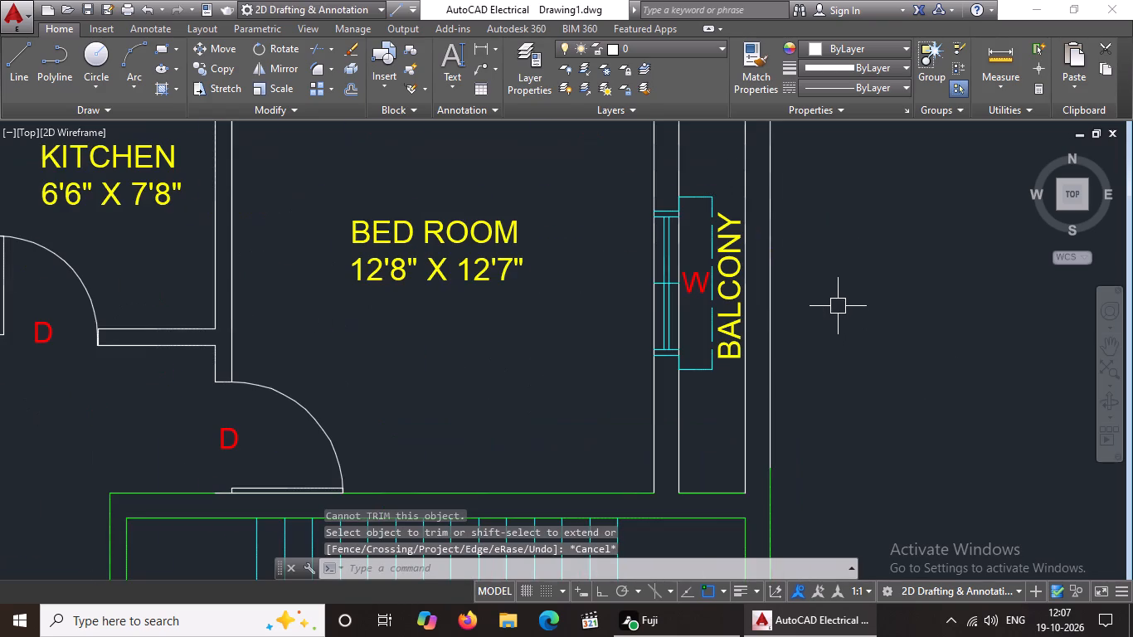
Erase the balcony's white inner wall lines at the end opposite the staircase and along its outer side.
scroll(775, 340, down, 2)
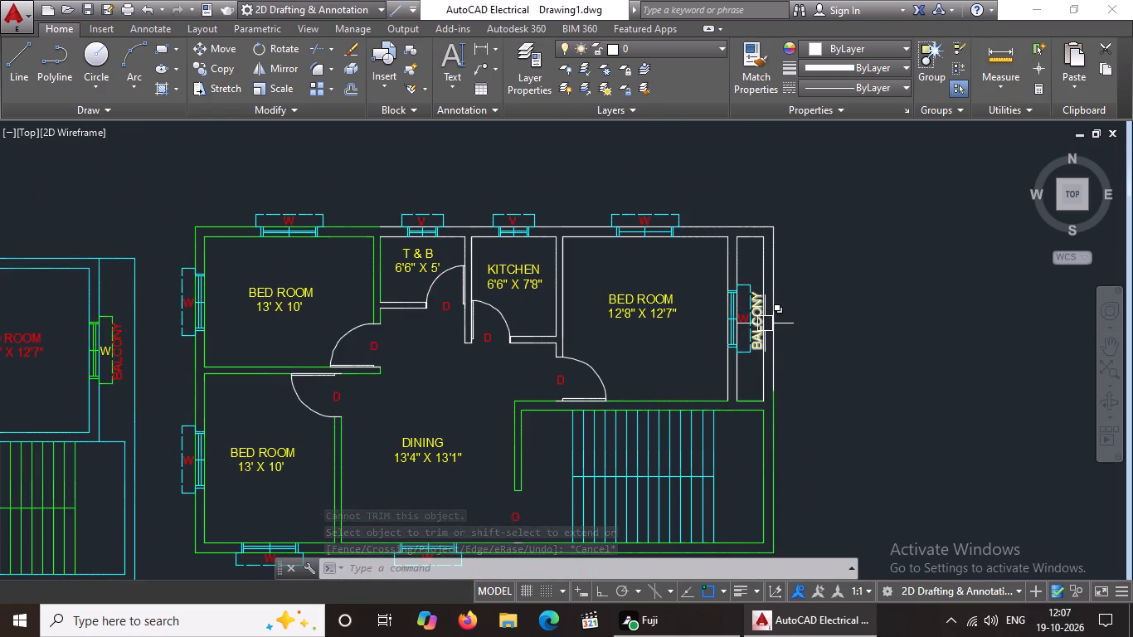
scroll(743, 248, up, 2)
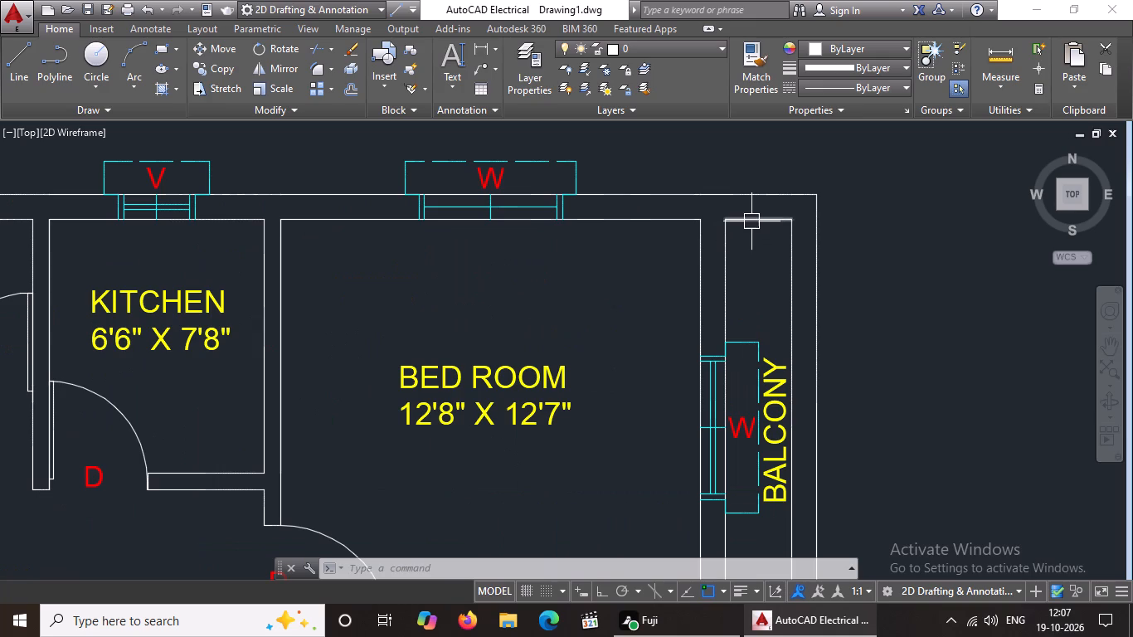
click(751, 221)
key(Delete)
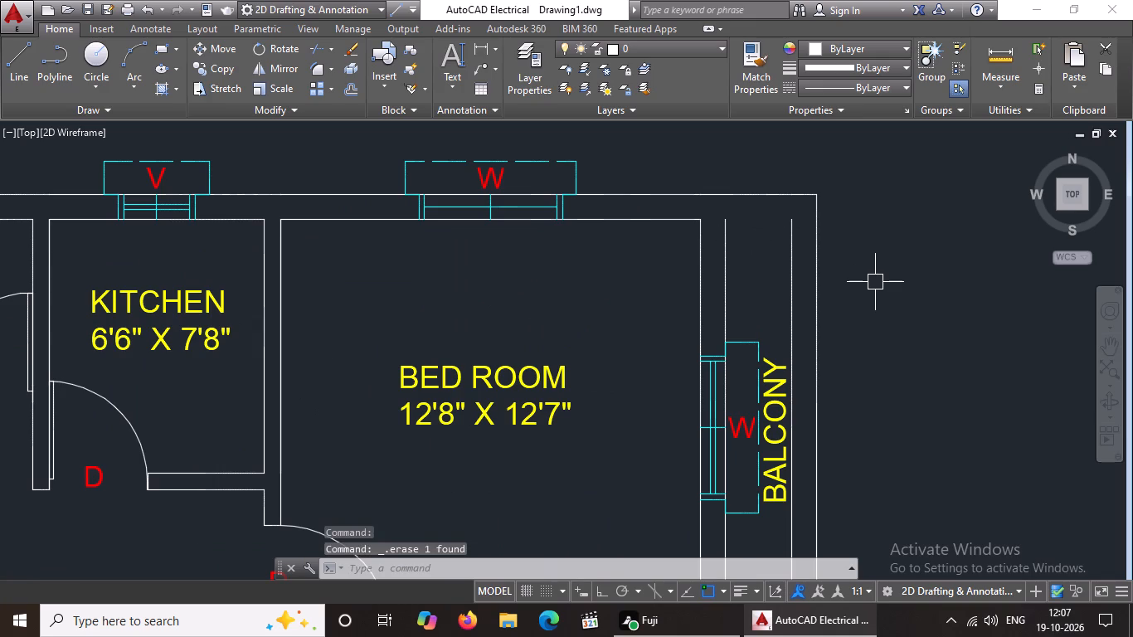
click(788, 284)
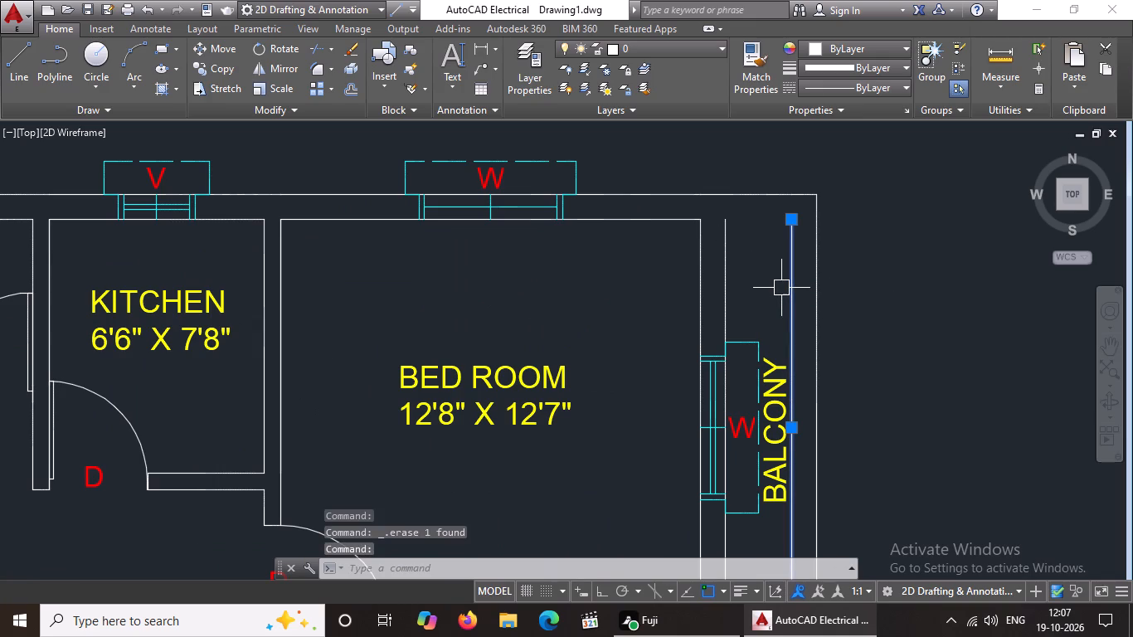
key(Delete)
Erase the overlapping green and white lines closing the balcony at its staircase end.
scroll(781, 288, down, 3)
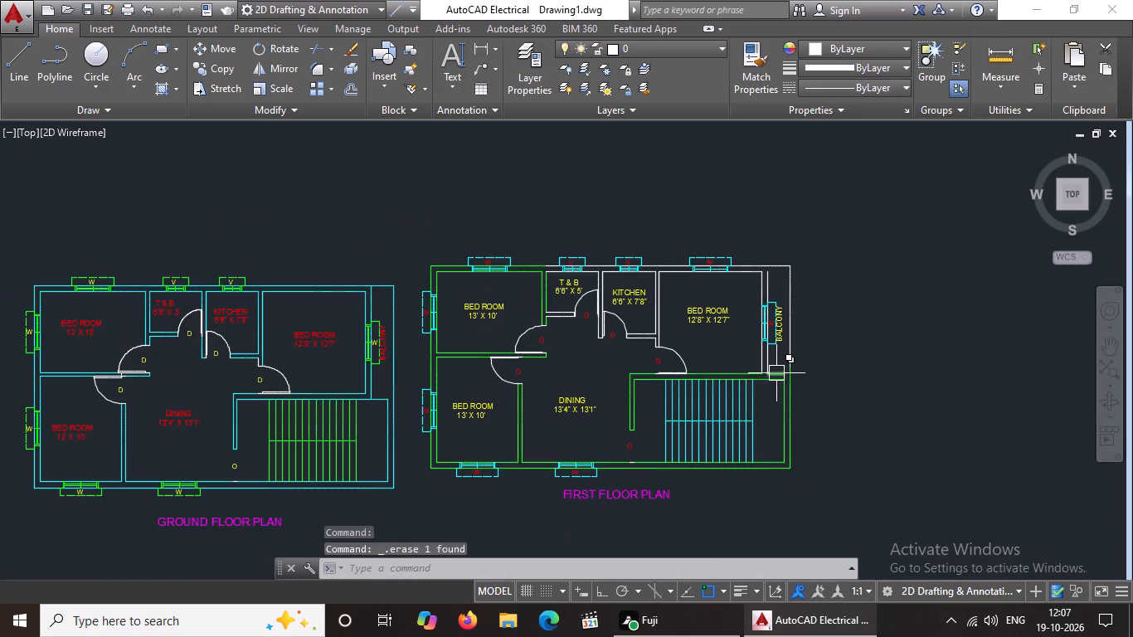
scroll(775, 382, up, 2)
click(778, 356)
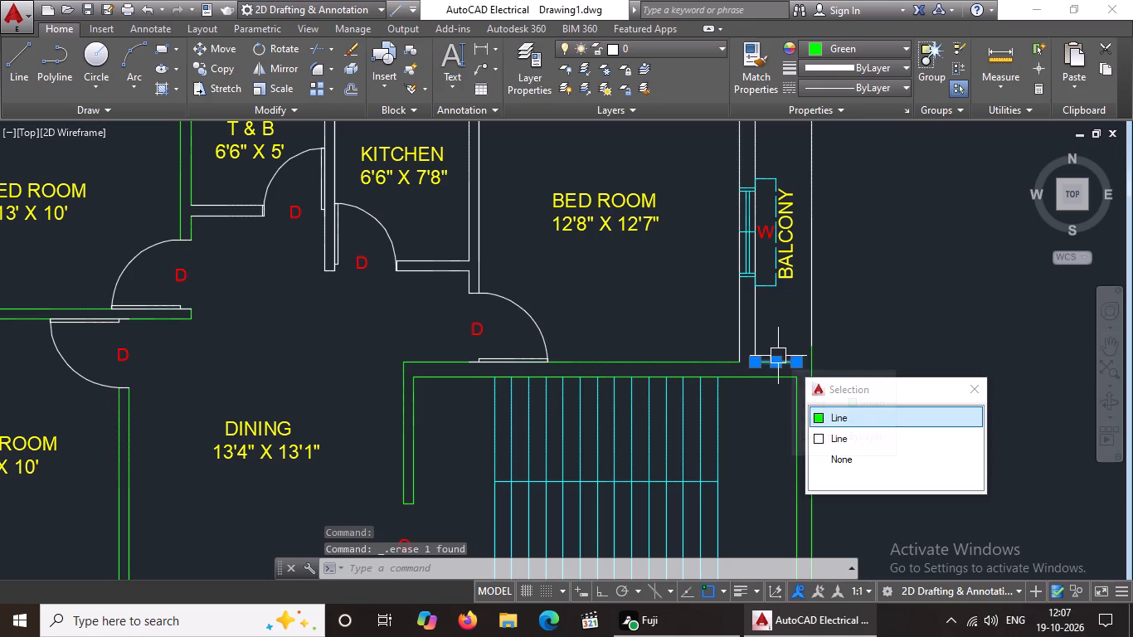
key(Delete)
click(781, 366)
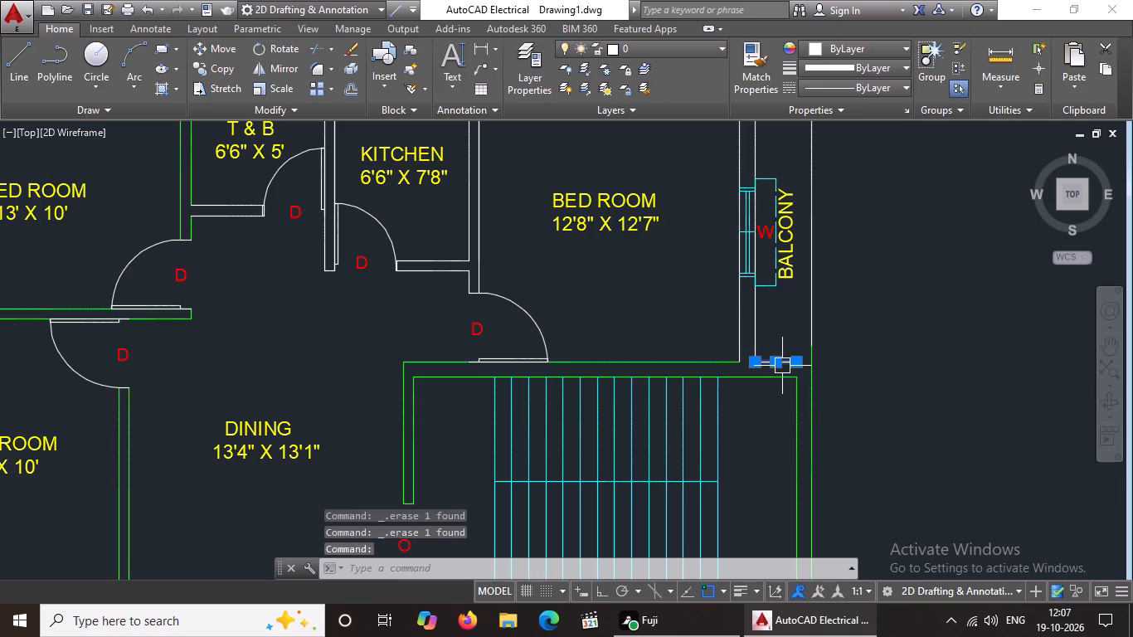
key(Delete)
Extend the balcony-side line of the bedroom wall to the staircase wall line and, at its other end, to the outer wall line.
text(EX)
key(space)
key(space)
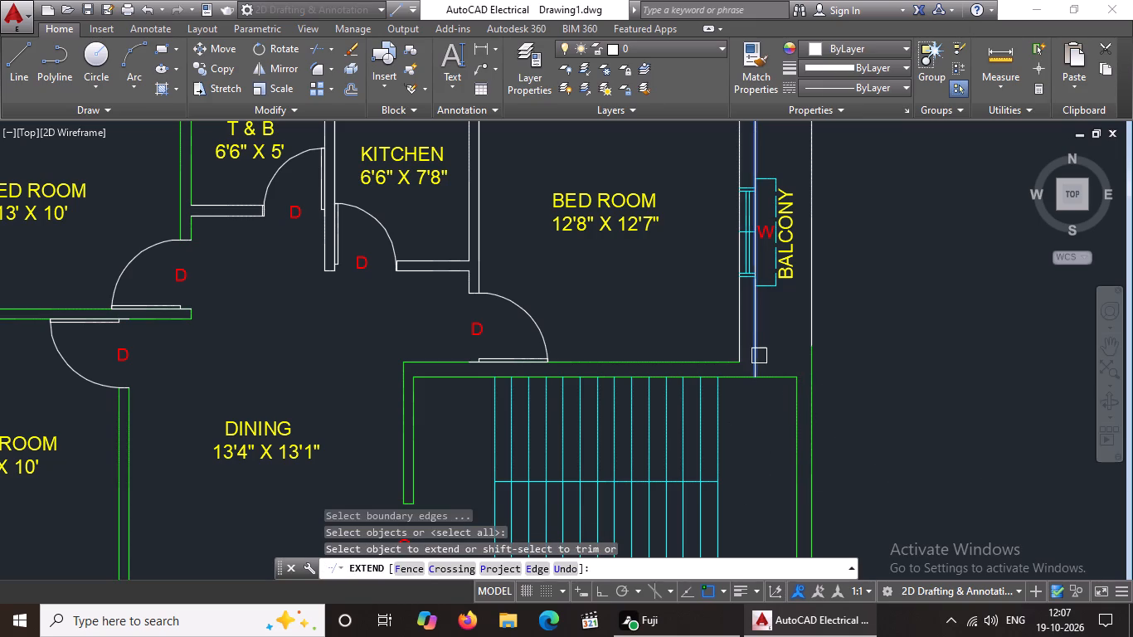
click(756, 352)
scroll(778, 347, down, 2)
scroll(781, 245, up, 3)
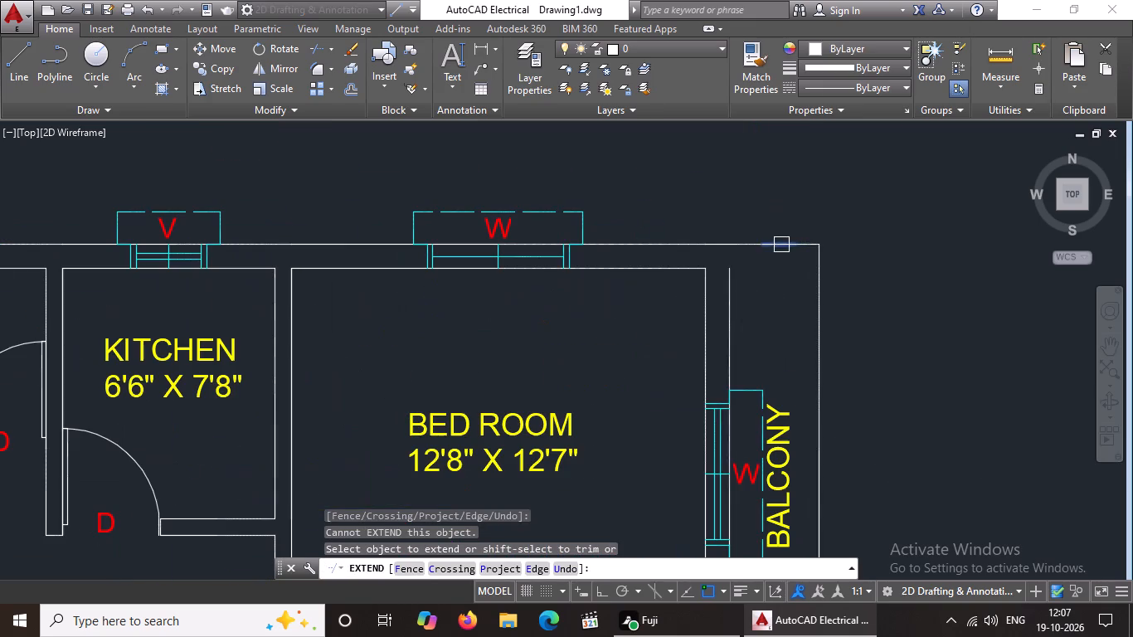
click(726, 278)
click(736, 265)
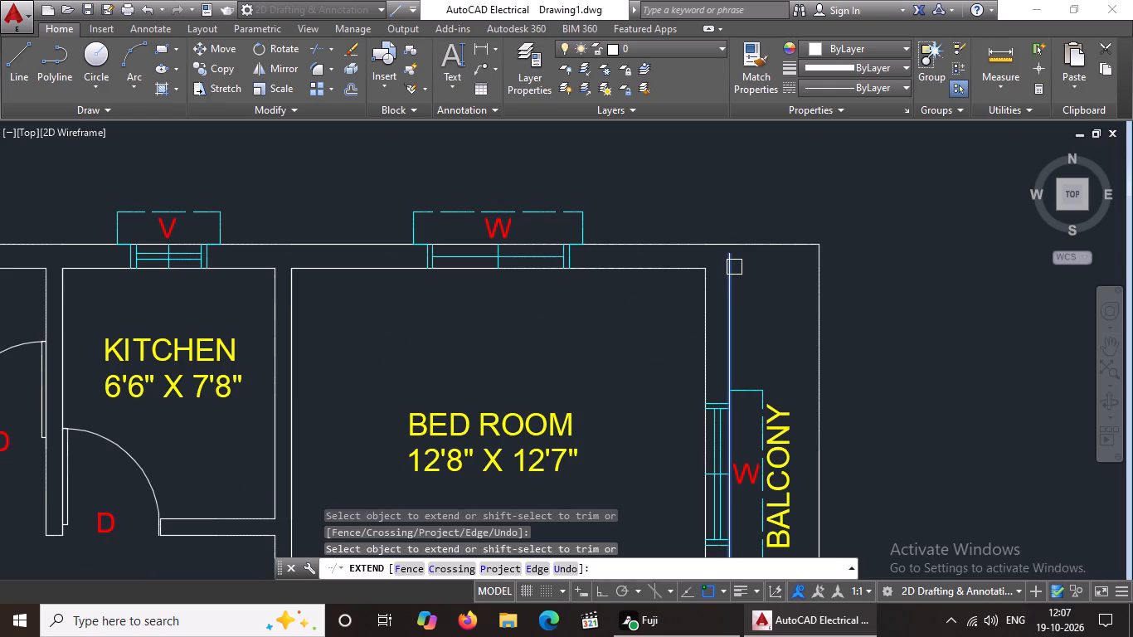
click(729, 269)
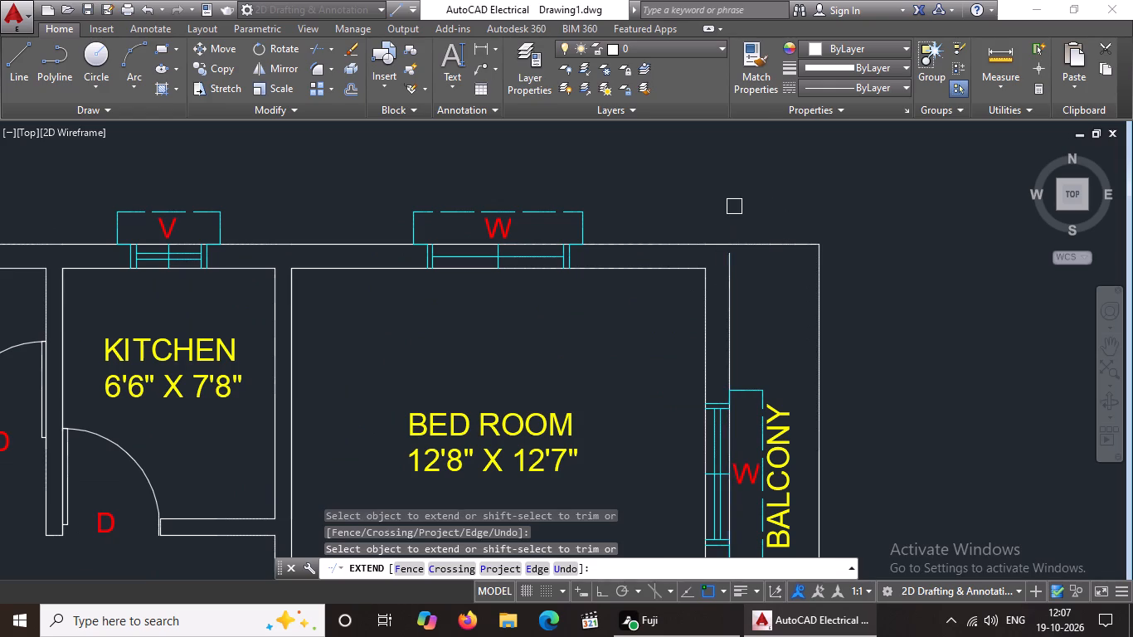
click(732, 264)
scroll(825, 267, down, 3)
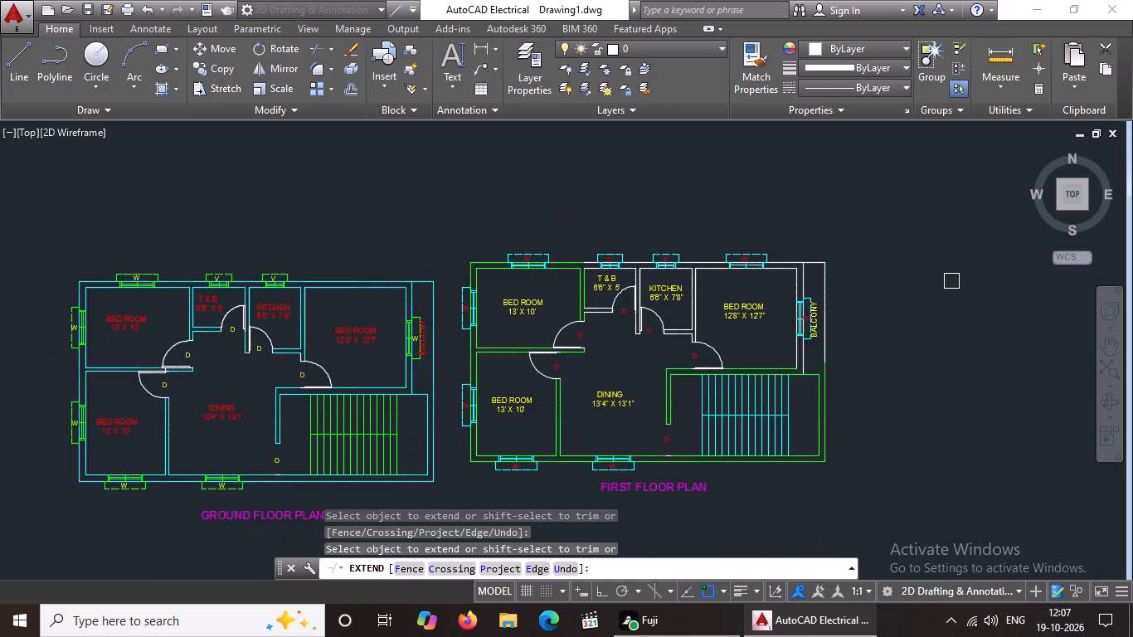
key(Escape)
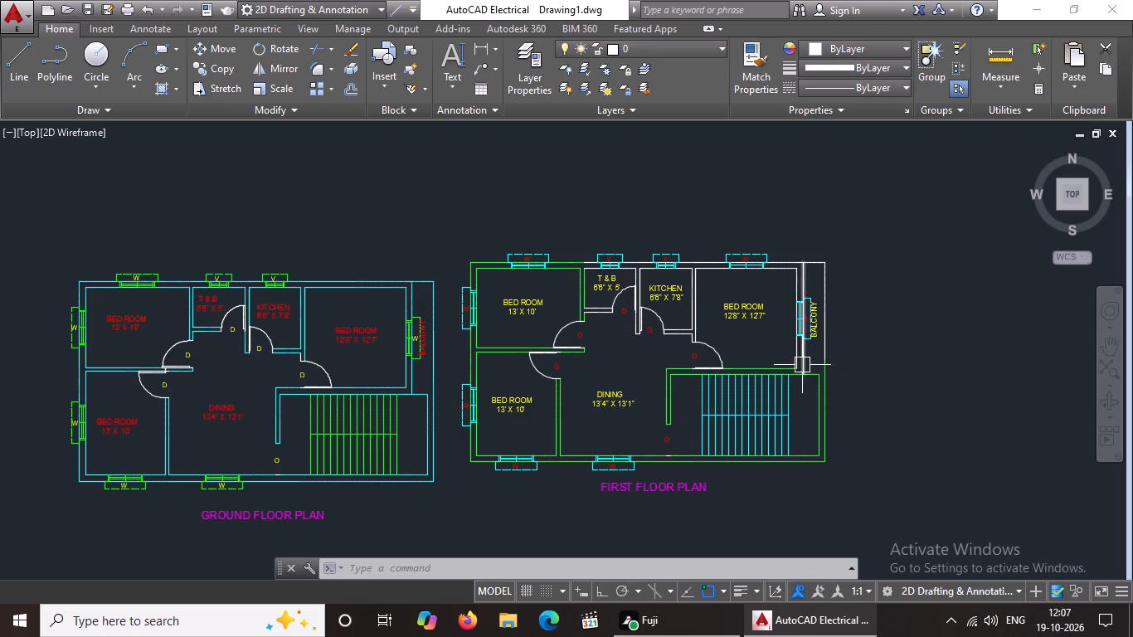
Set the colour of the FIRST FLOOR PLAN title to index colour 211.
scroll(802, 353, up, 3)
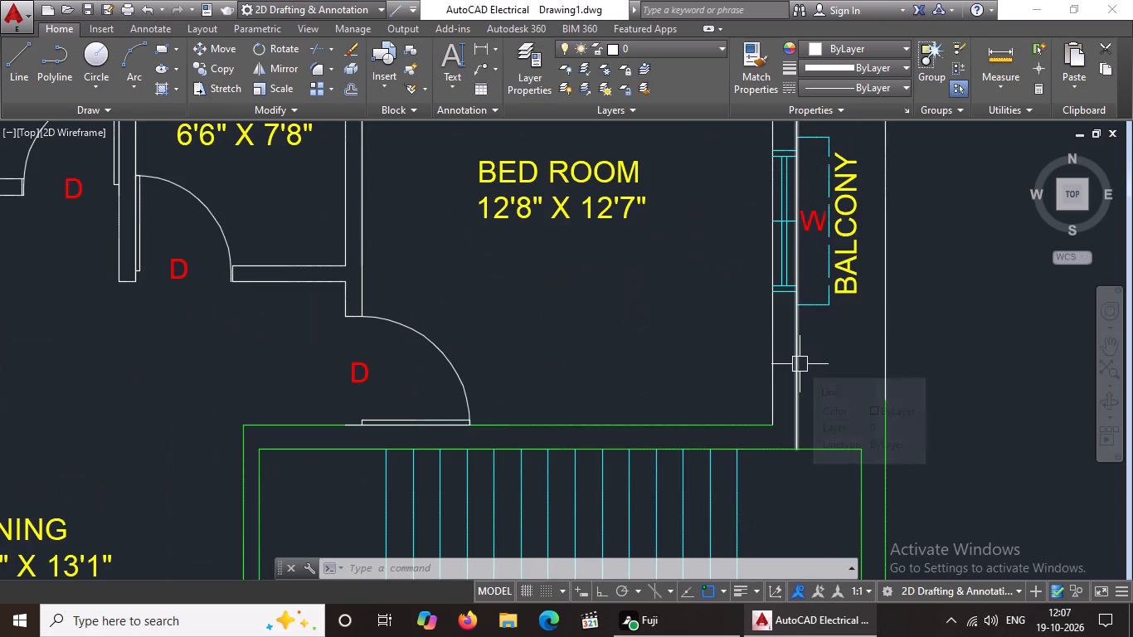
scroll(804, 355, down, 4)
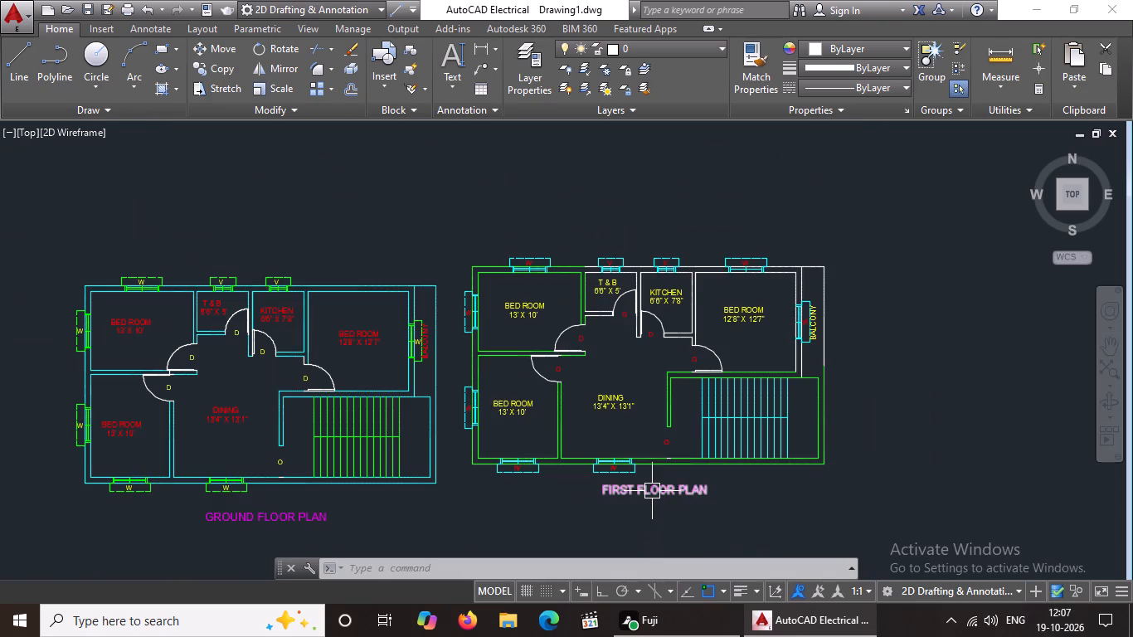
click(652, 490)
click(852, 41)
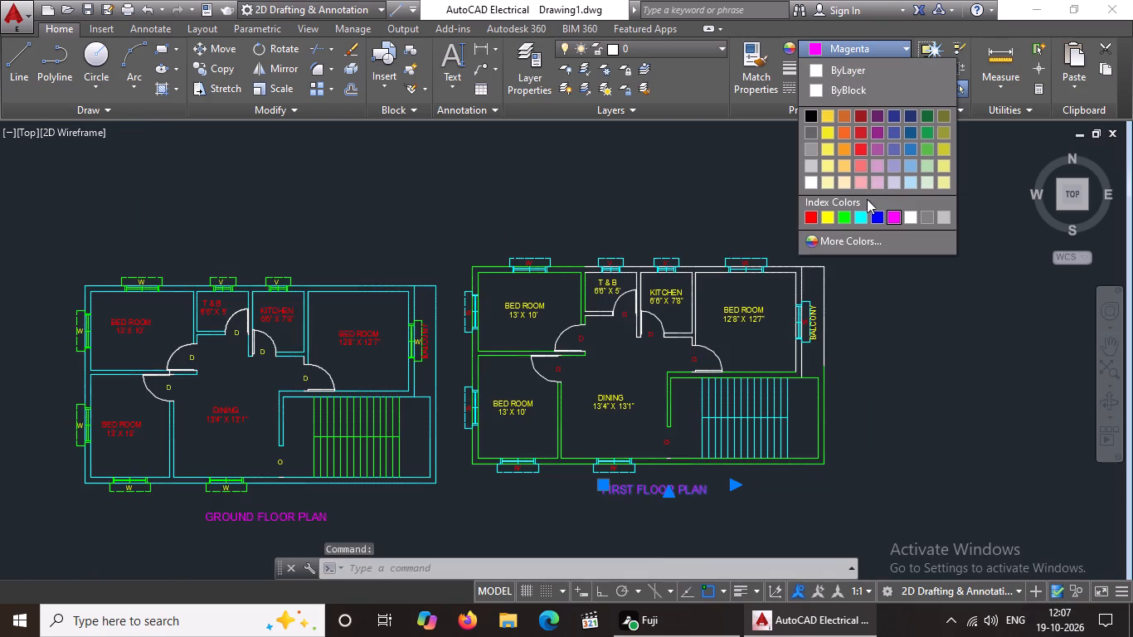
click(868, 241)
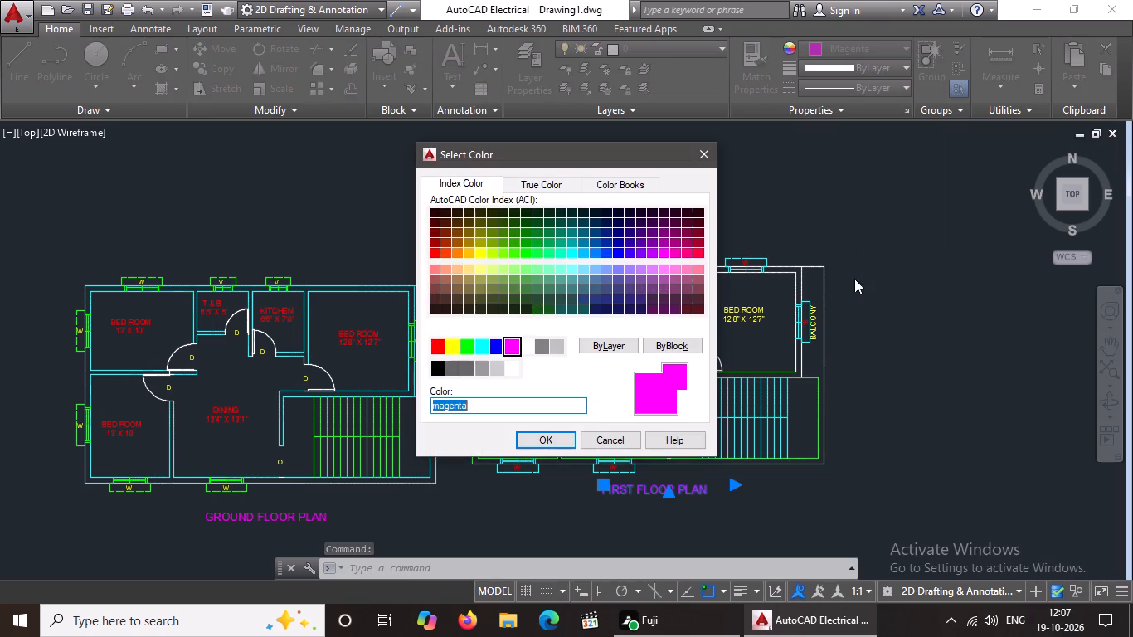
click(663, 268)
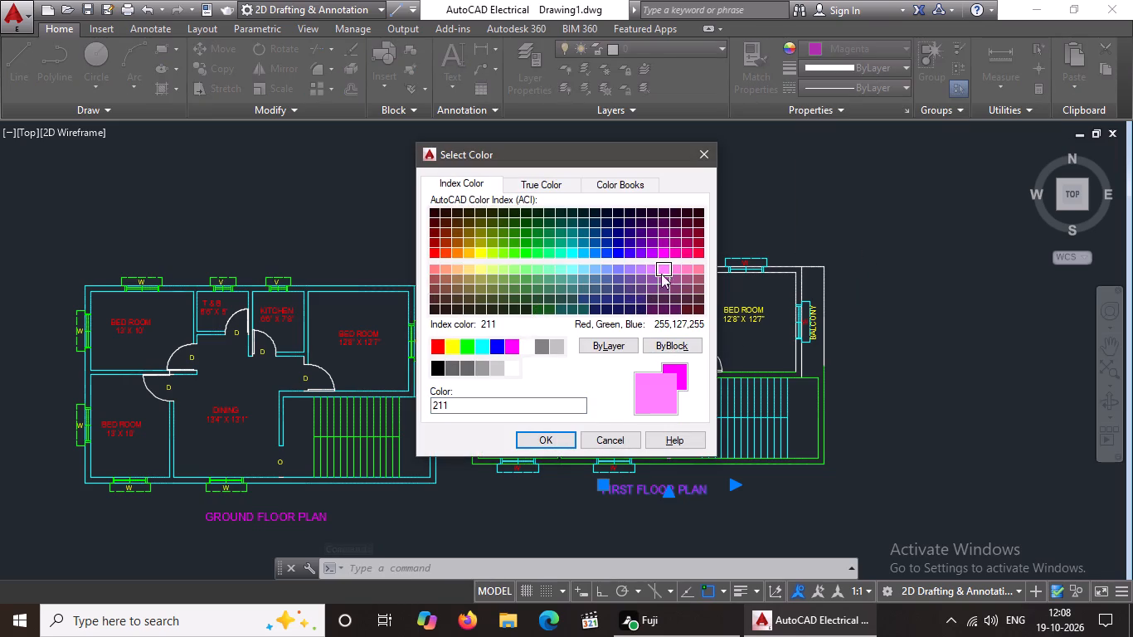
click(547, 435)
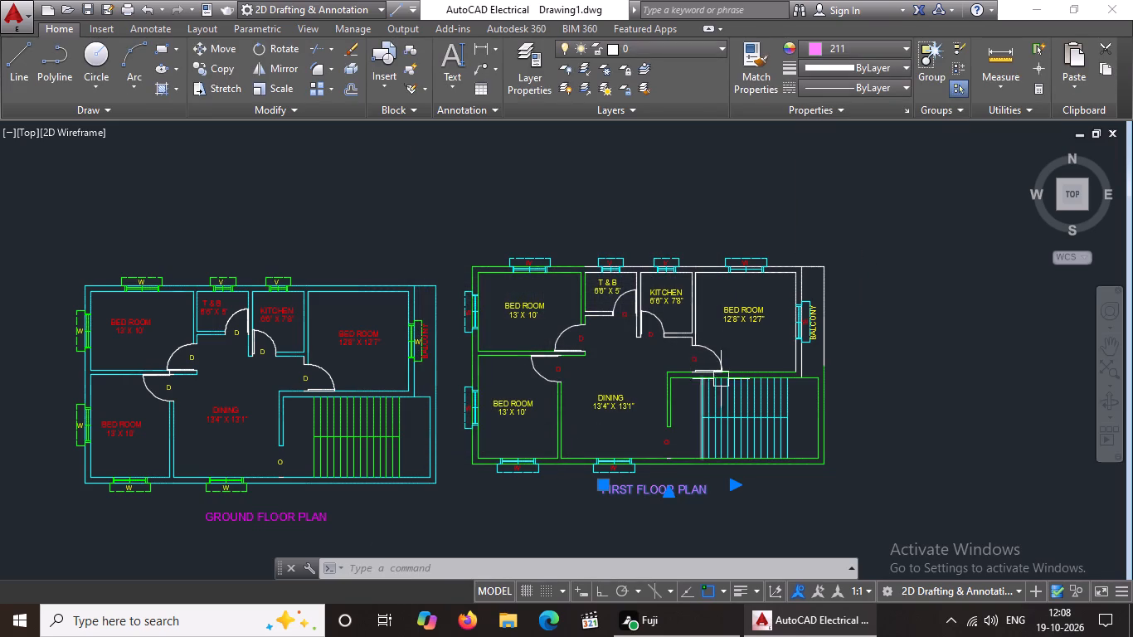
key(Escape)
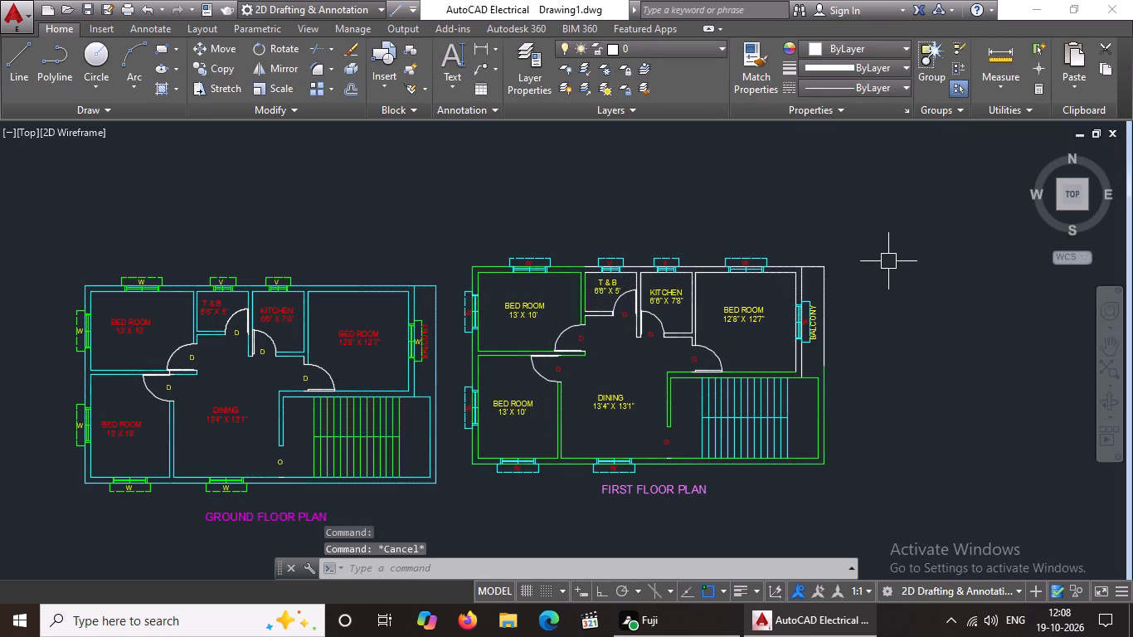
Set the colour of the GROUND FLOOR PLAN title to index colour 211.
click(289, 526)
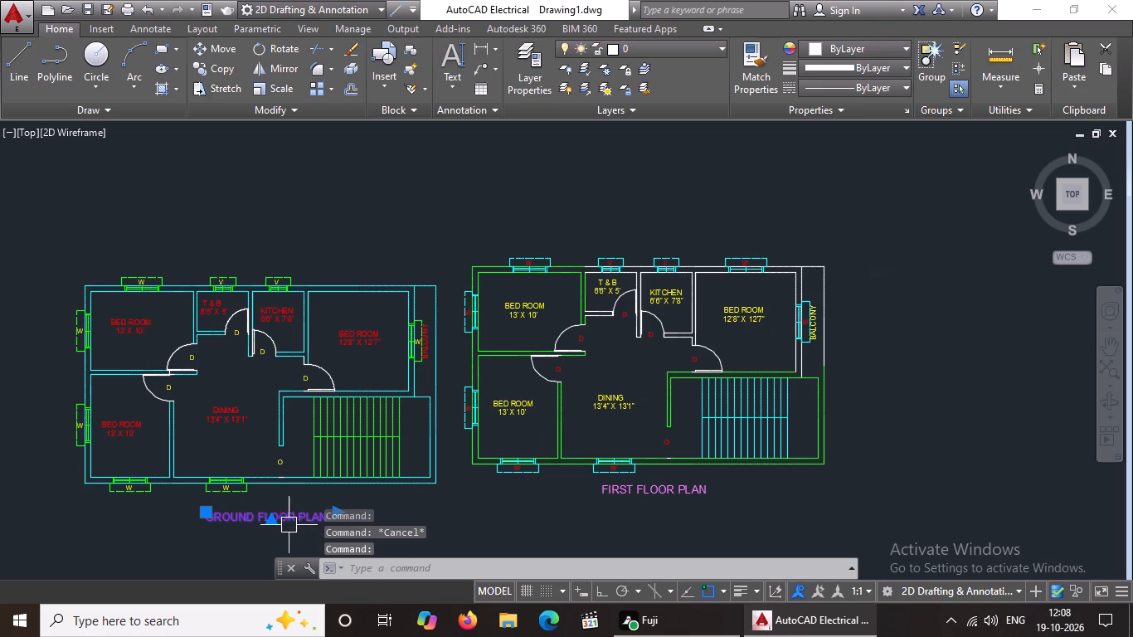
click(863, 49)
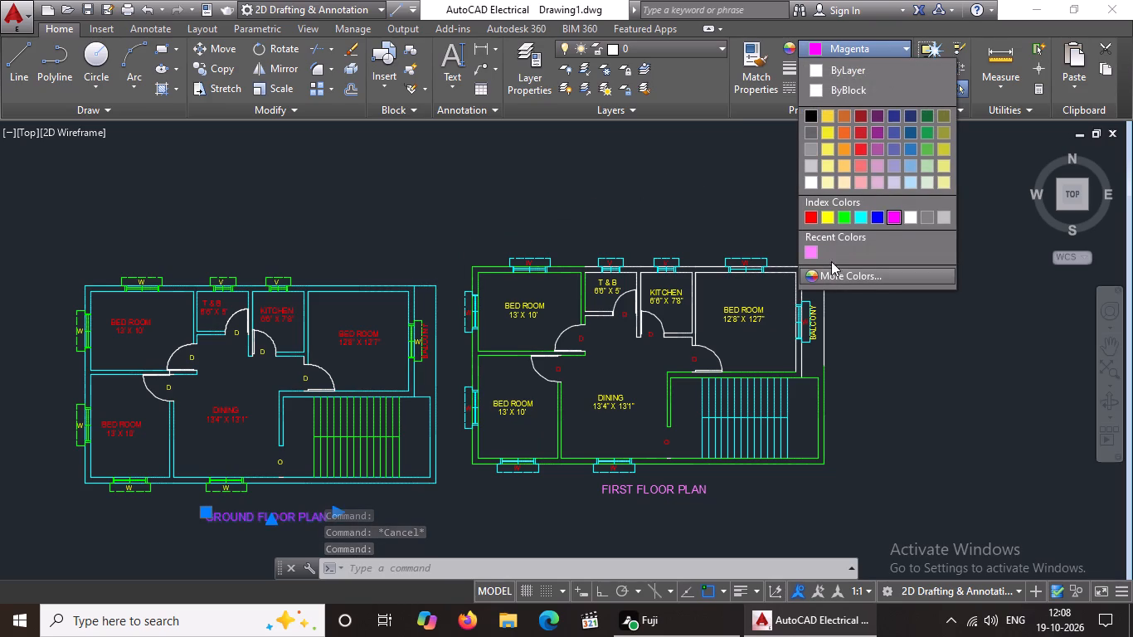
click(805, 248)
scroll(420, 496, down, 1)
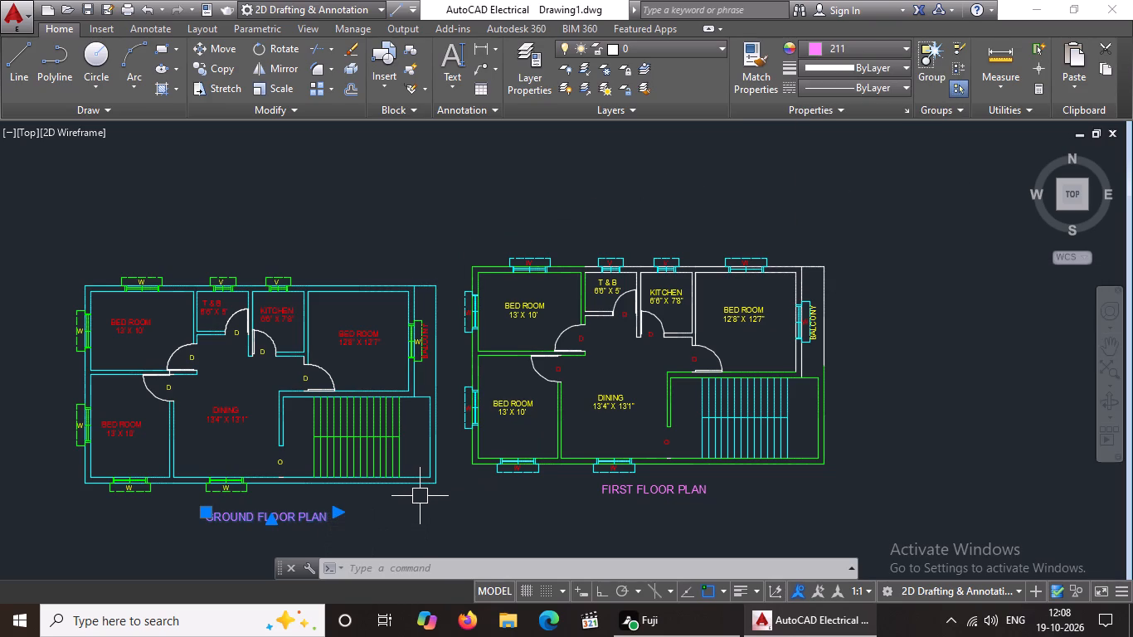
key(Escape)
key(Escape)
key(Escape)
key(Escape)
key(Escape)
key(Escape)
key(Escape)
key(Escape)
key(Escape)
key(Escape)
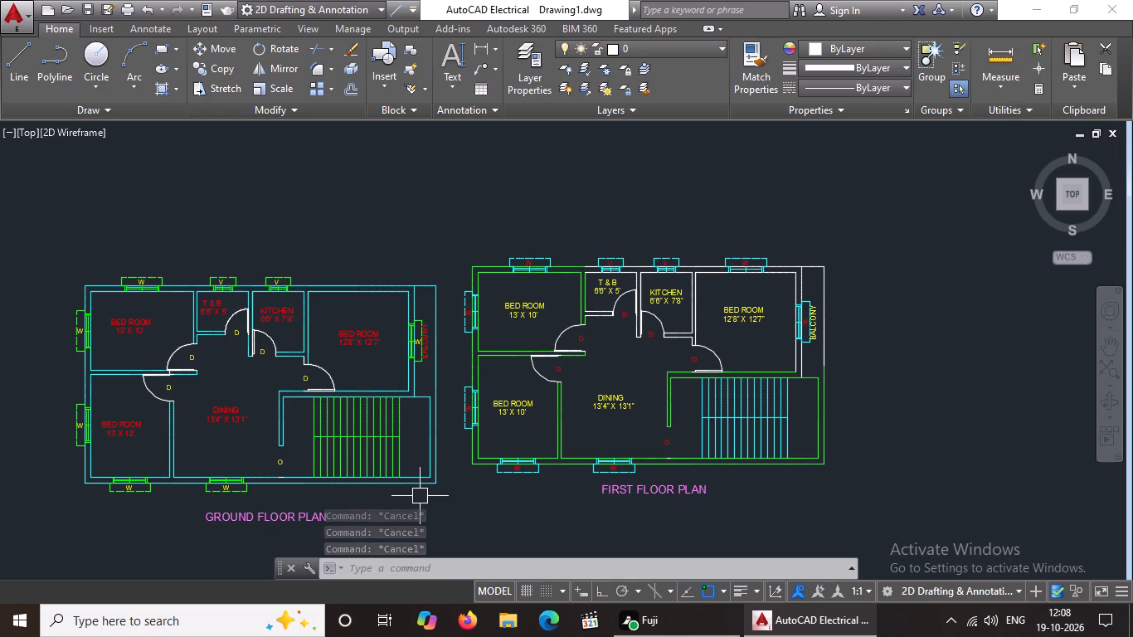
Set the colour of the FIRST FLOOR PLAN title to index colour 200.
click(674, 495)
click(853, 38)
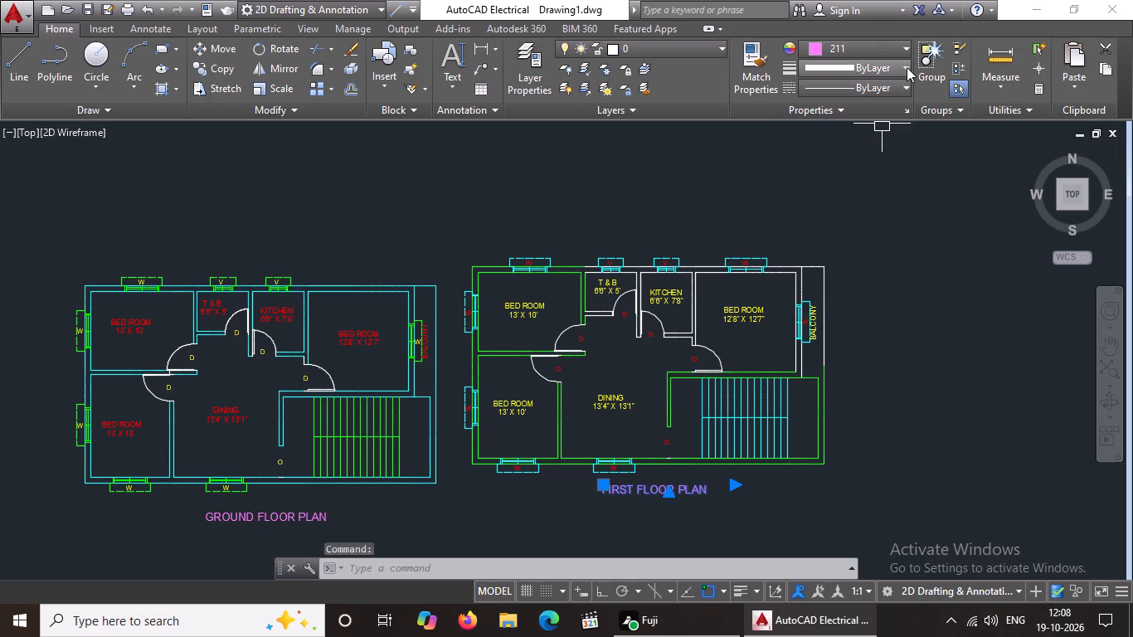
click(907, 49)
click(820, 279)
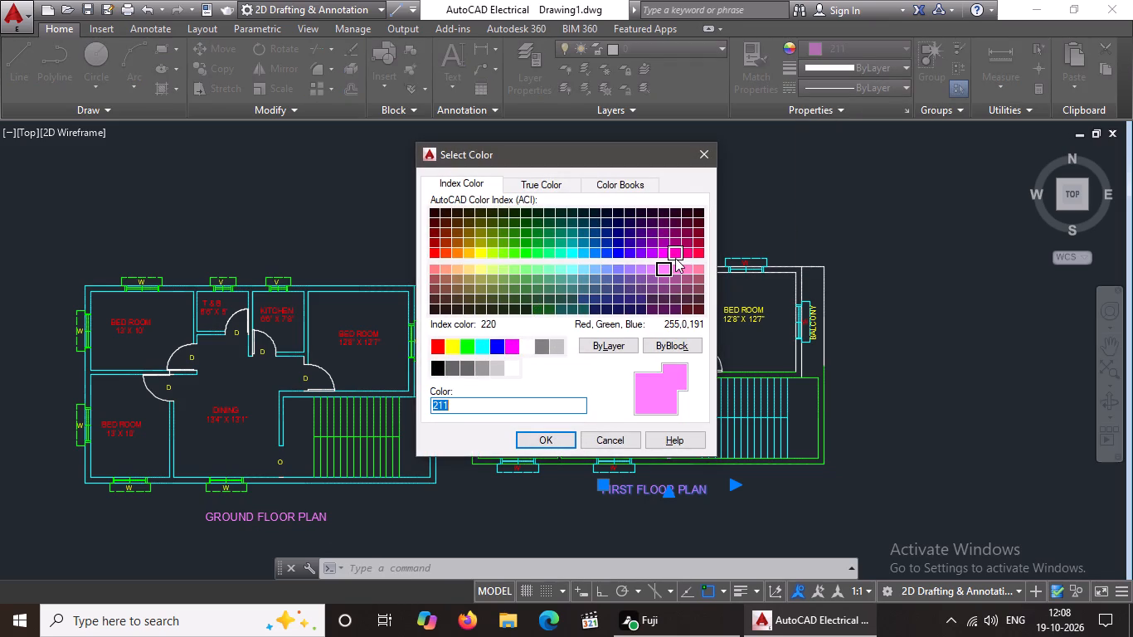
scroll(683, 258, up, 2)
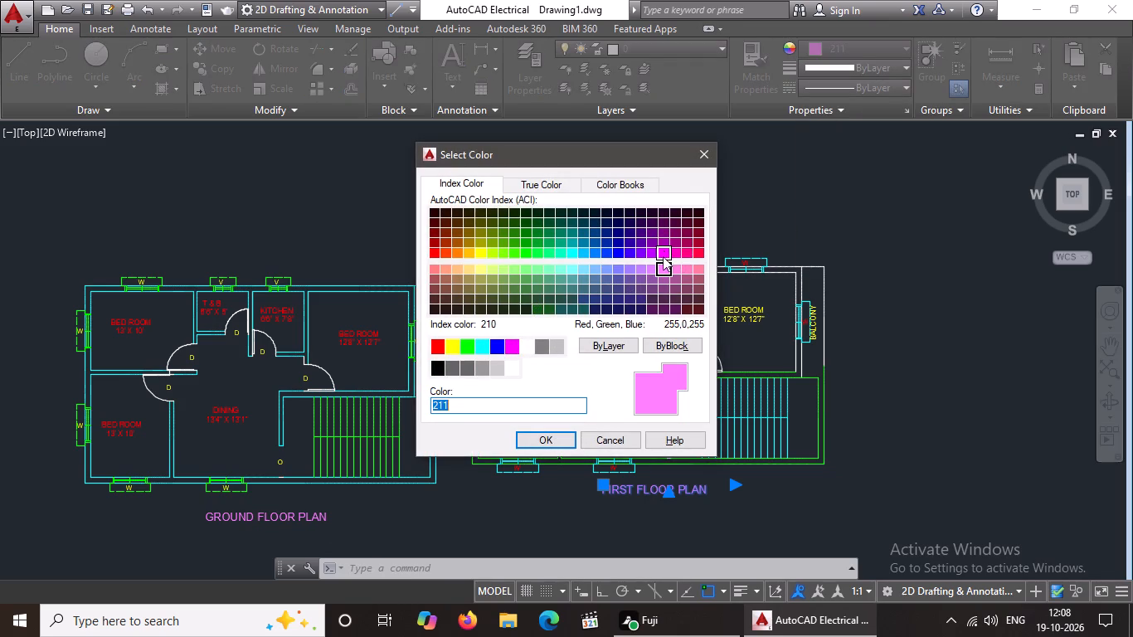
click(657, 250)
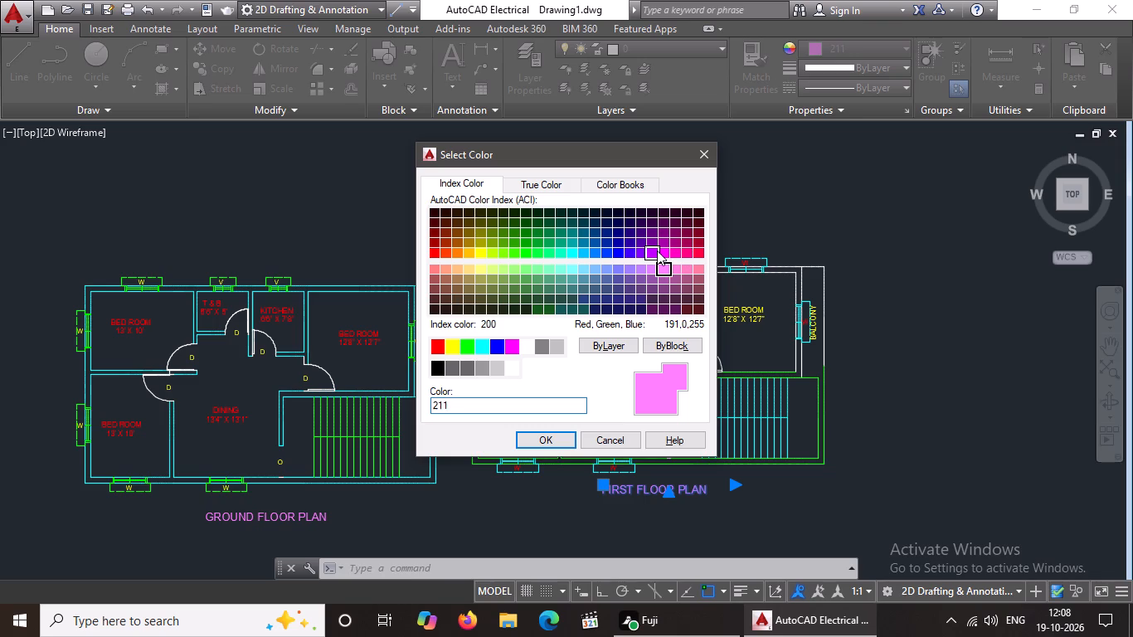
click(545, 443)
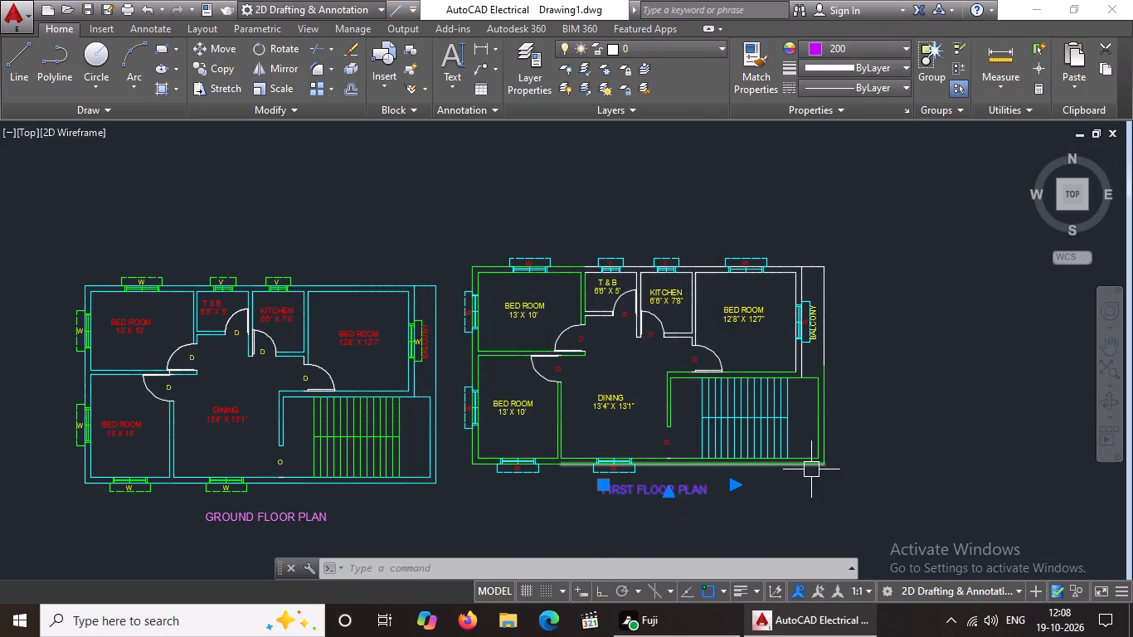
key(Escape)
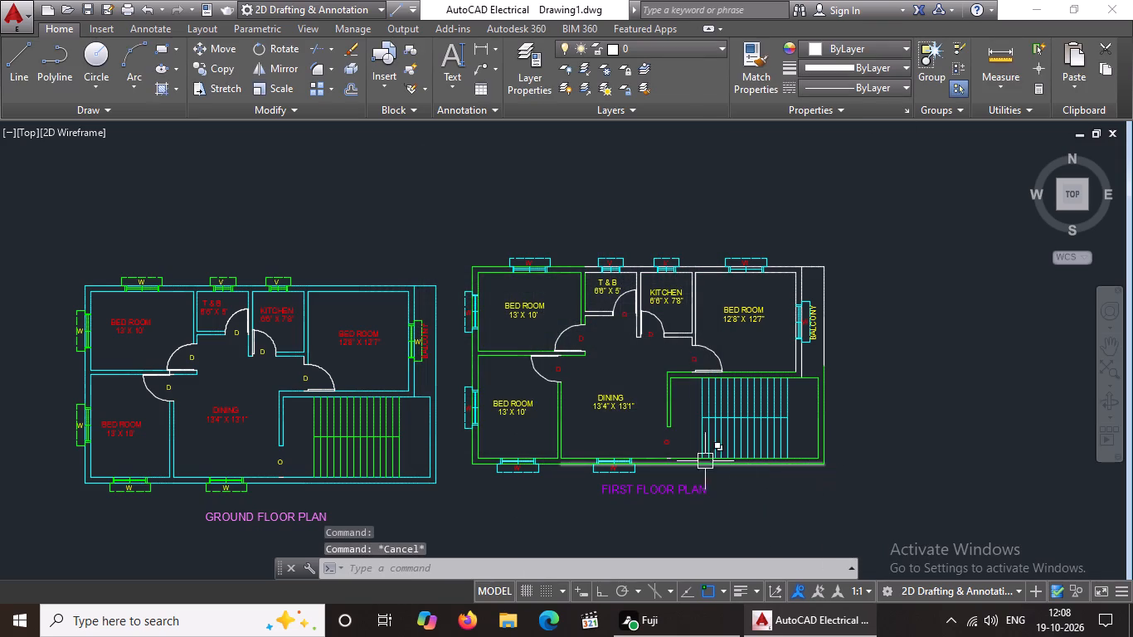
Set the colour of the GROUND FLOOR PLAN title to index colour 200.
click(280, 518)
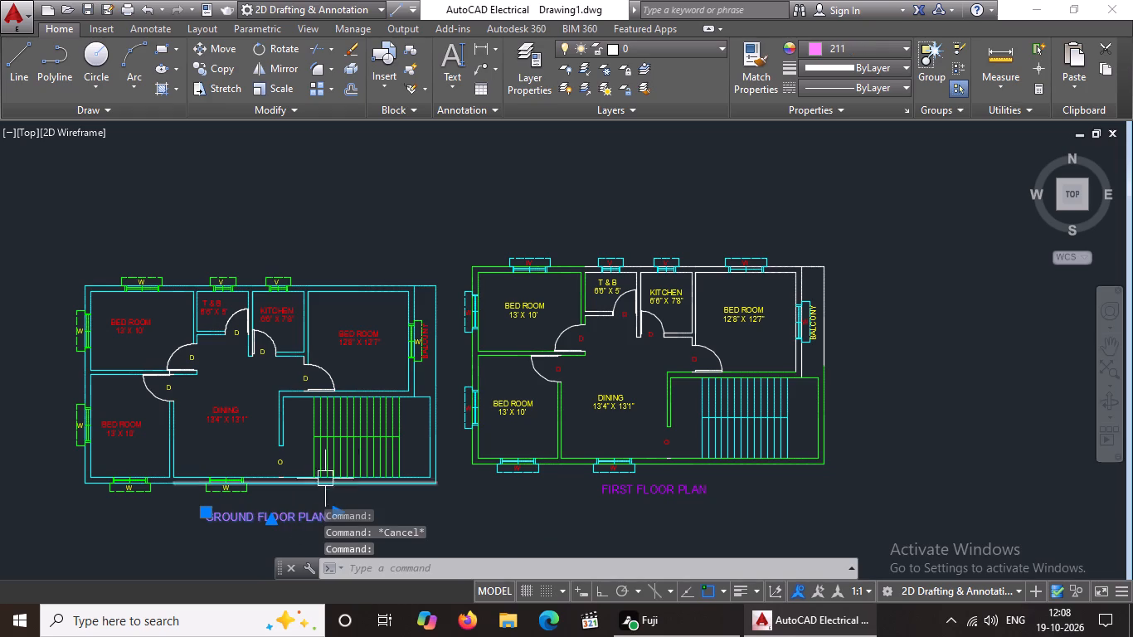
click(892, 51)
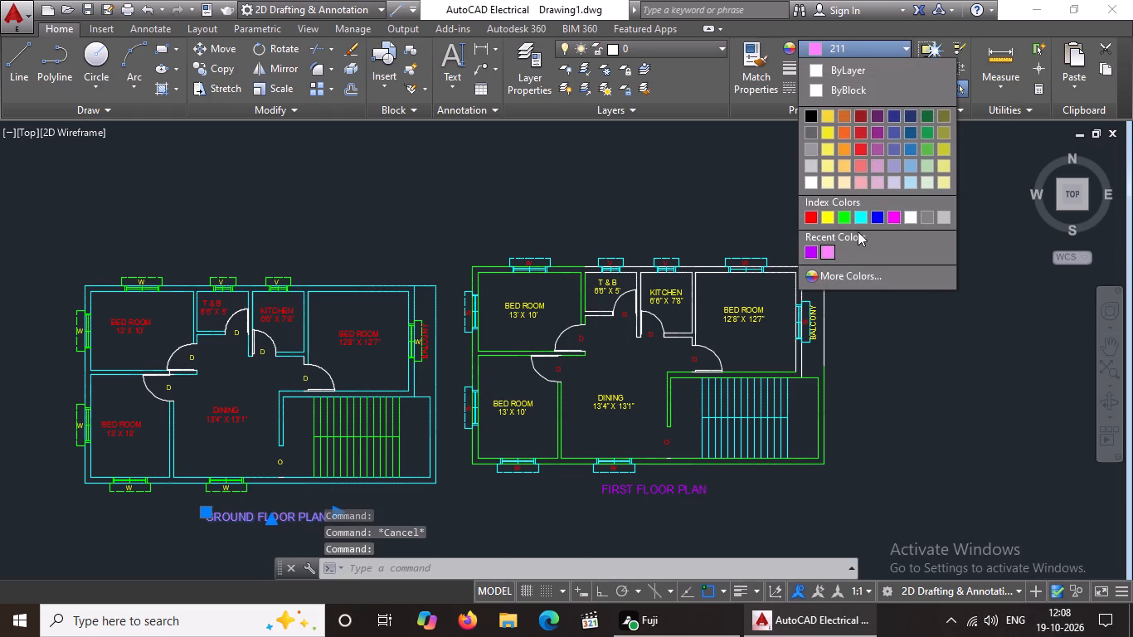
click(803, 250)
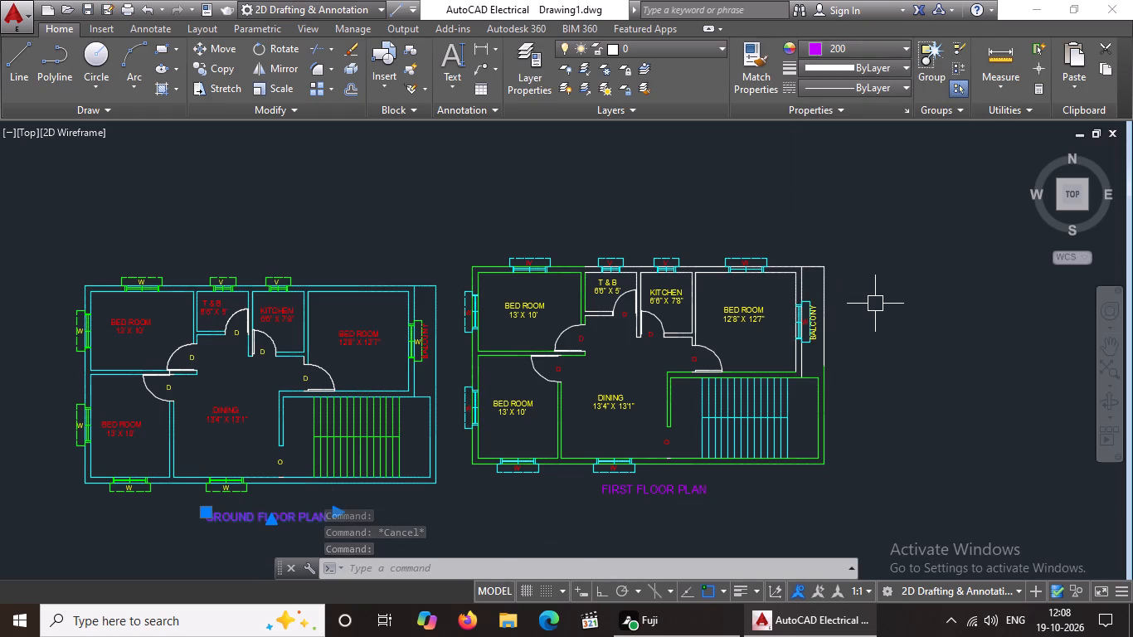
key(Escape)
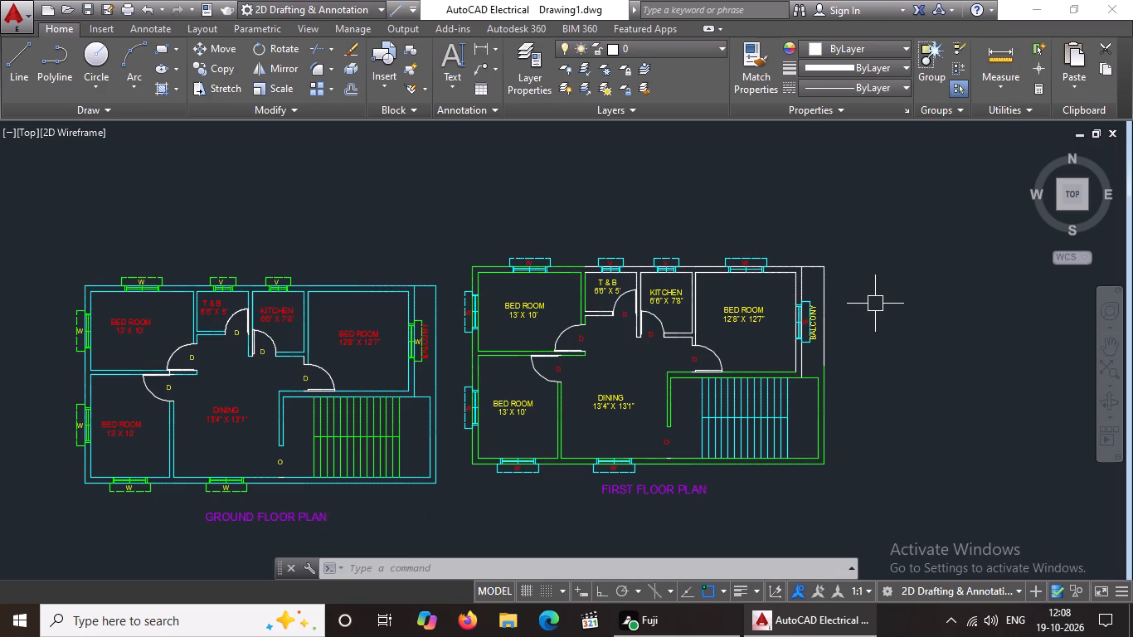
key(Escape)
Fillet the ground floor wall line above the stairs to the outer wall line beside the stairs with radius 0.
text(F R 0)
key(space)
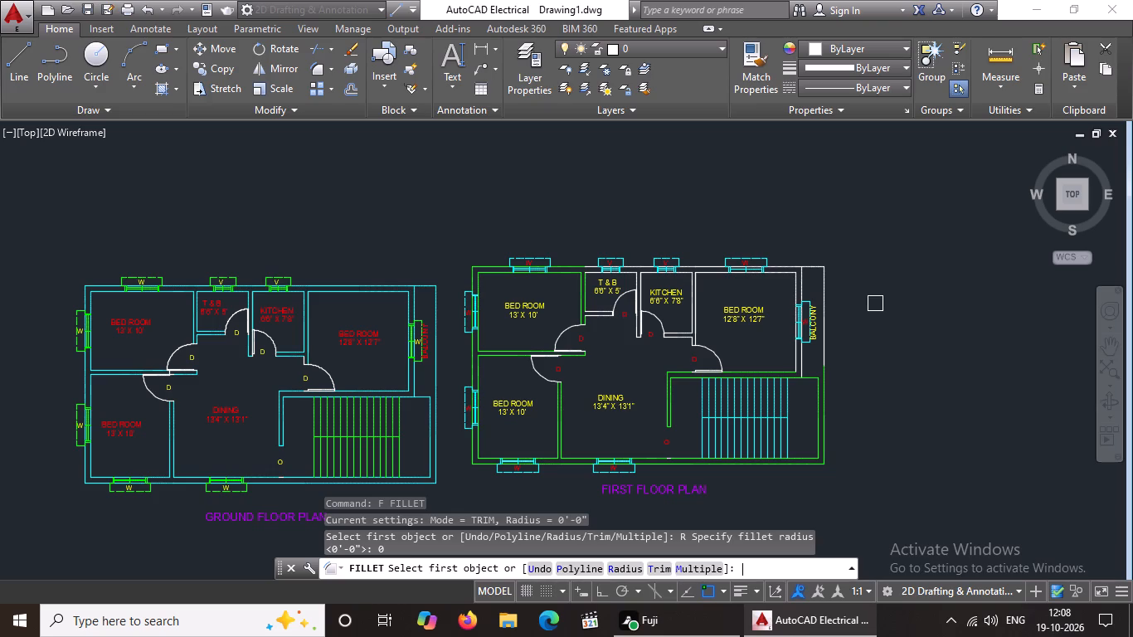
scroll(425, 419, up, 2)
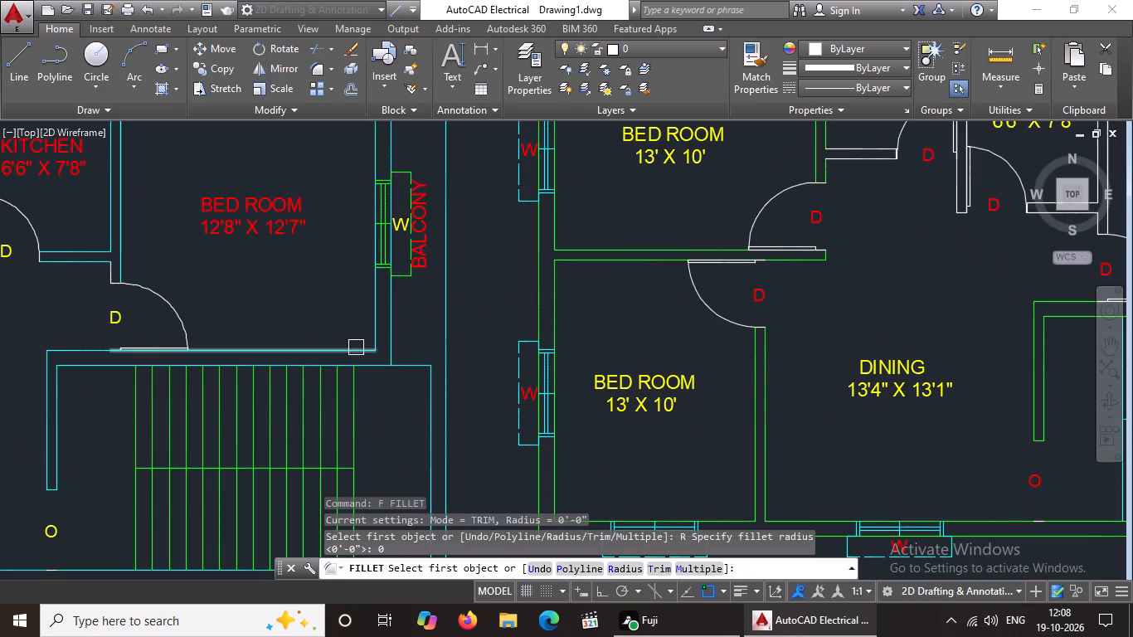
click(356, 348)
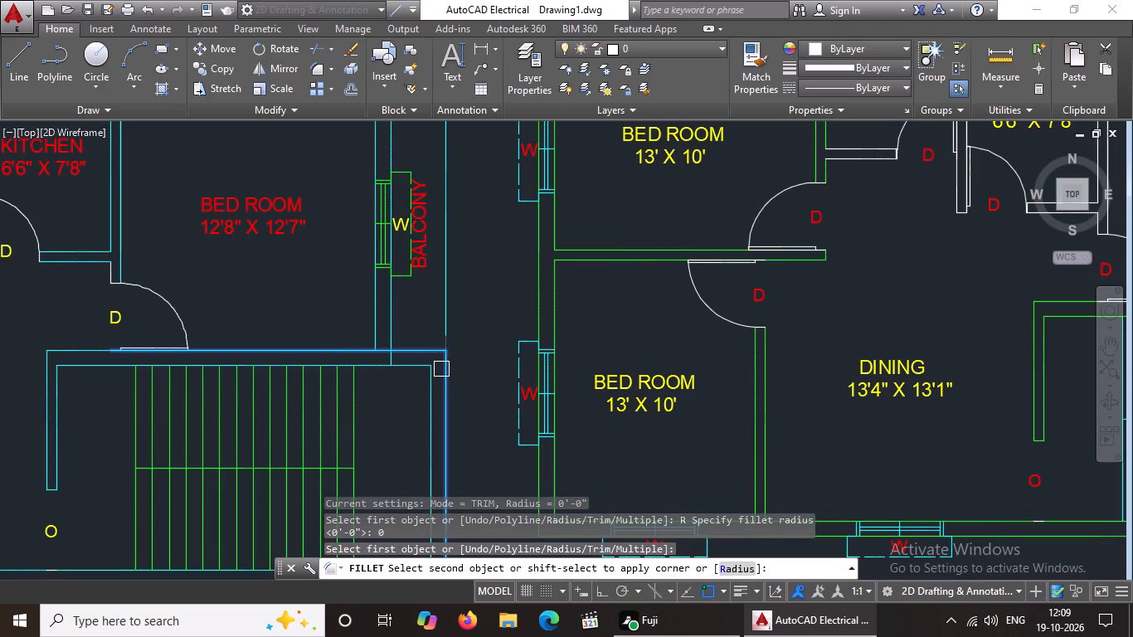
click(441, 369)
scroll(506, 392, down, 1)
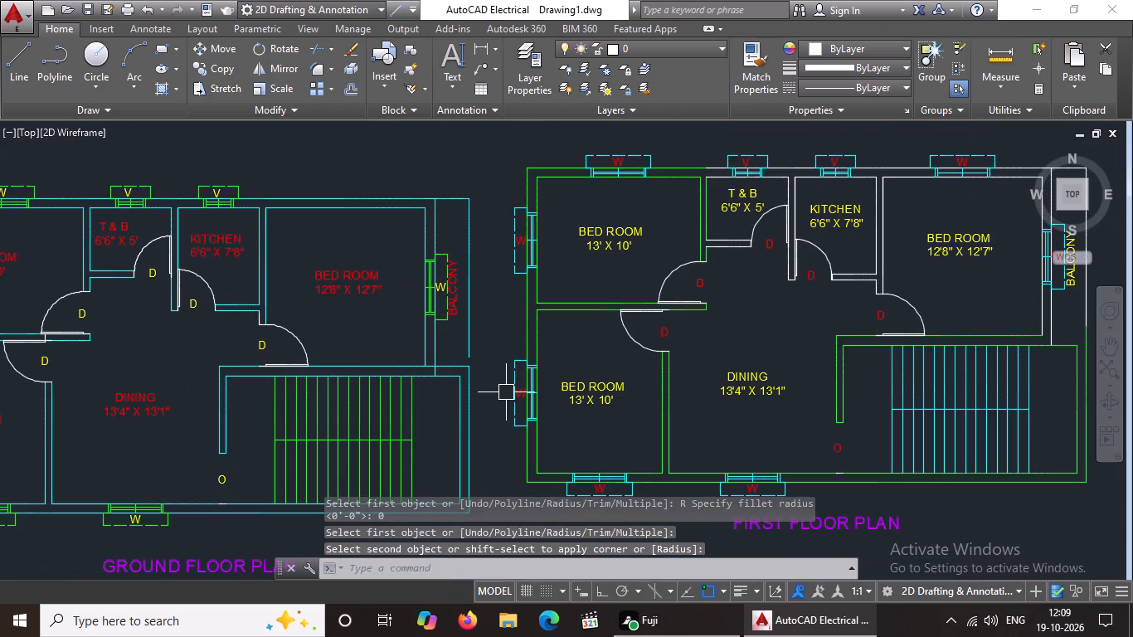
middle_drag(708, 362, 515, 405)
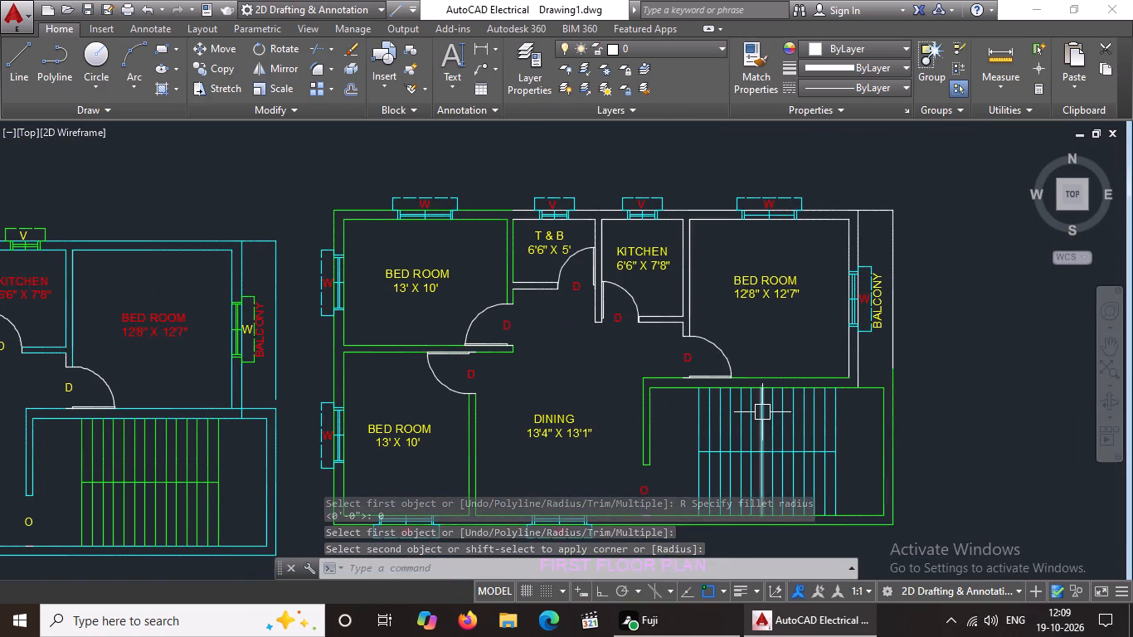
key(Escape)
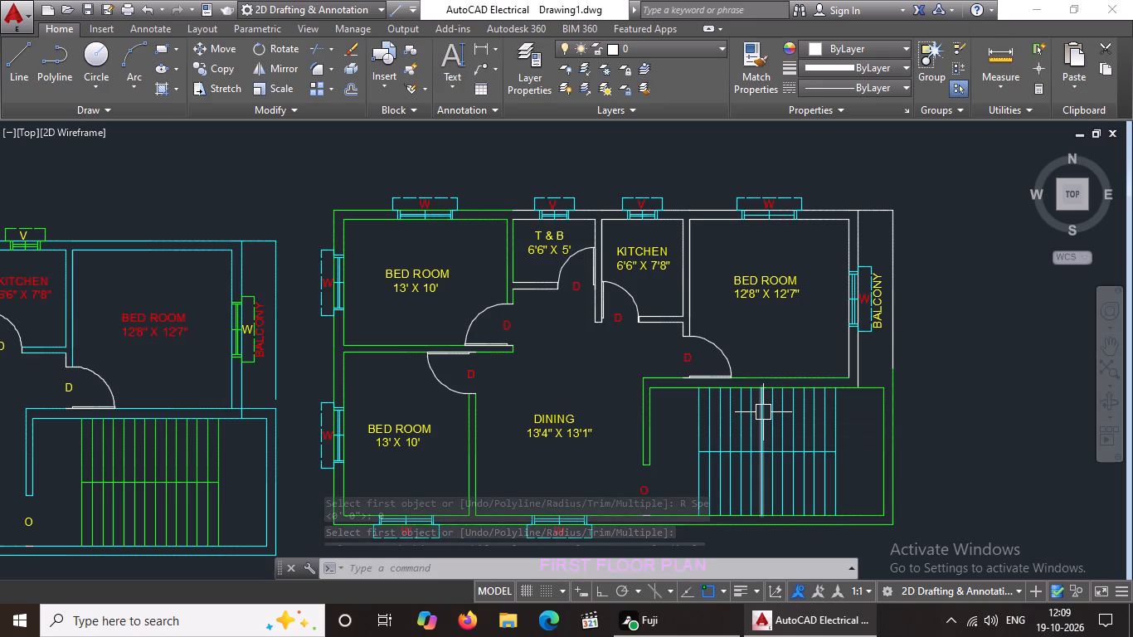
Fillet the first floor wall line above the stairs to the outer wall line beside the stairs with radius 0.
text(F R 0)
key(space)
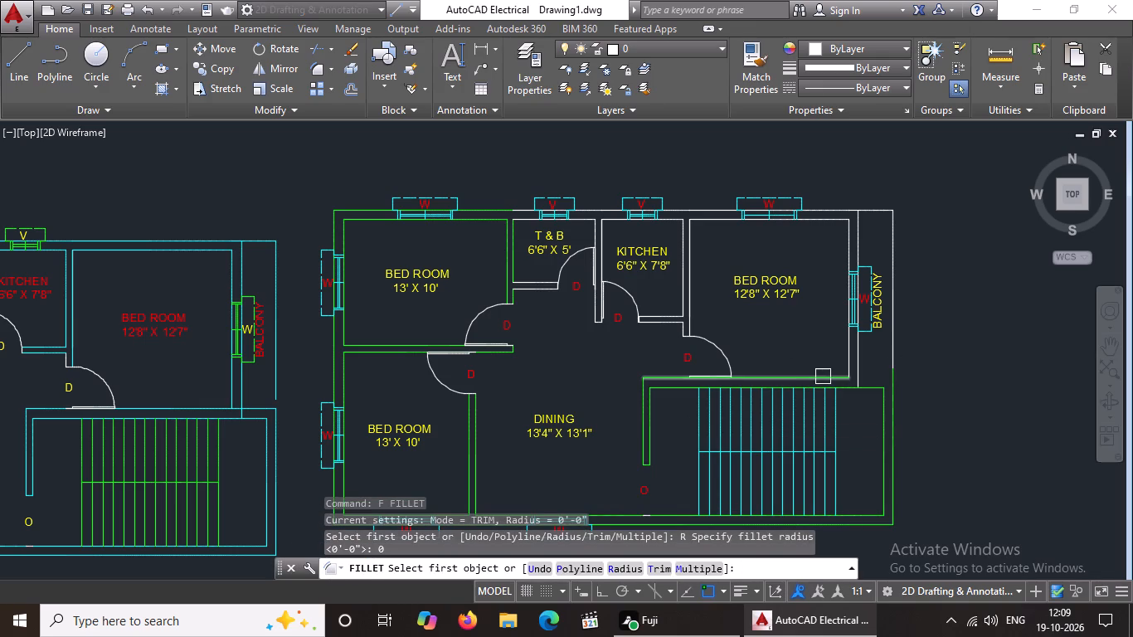
click(825, 375)
click(897, 396)
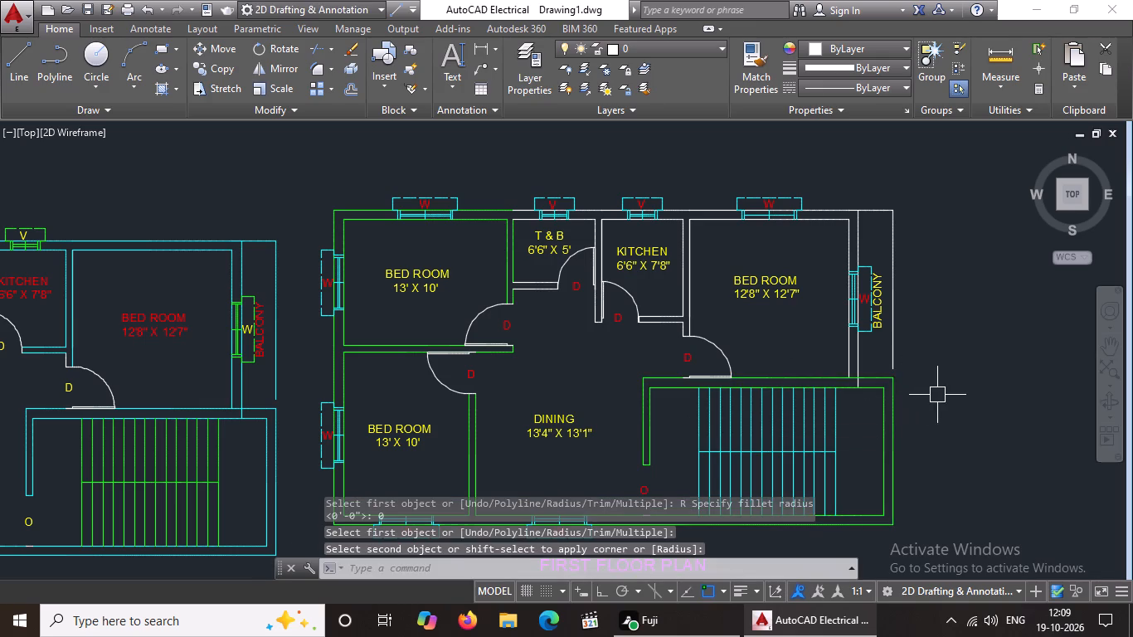
key(Escape)
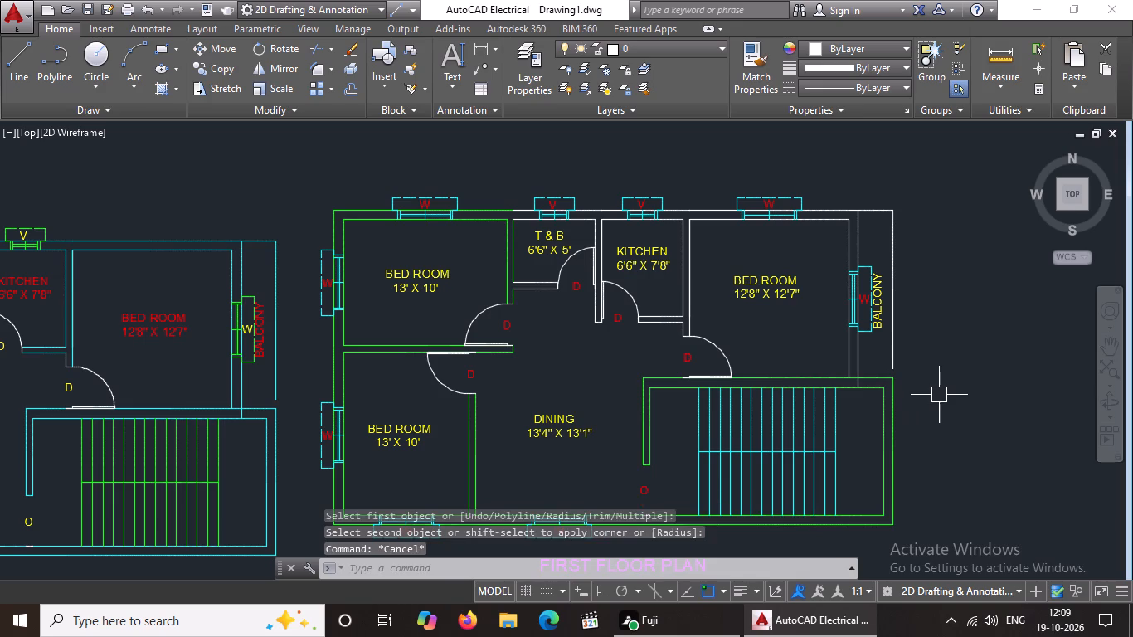
Extend the balcony's outer line on both floor plans down to the wall line above the stairs.
text(EX)
key(space)
key(space)
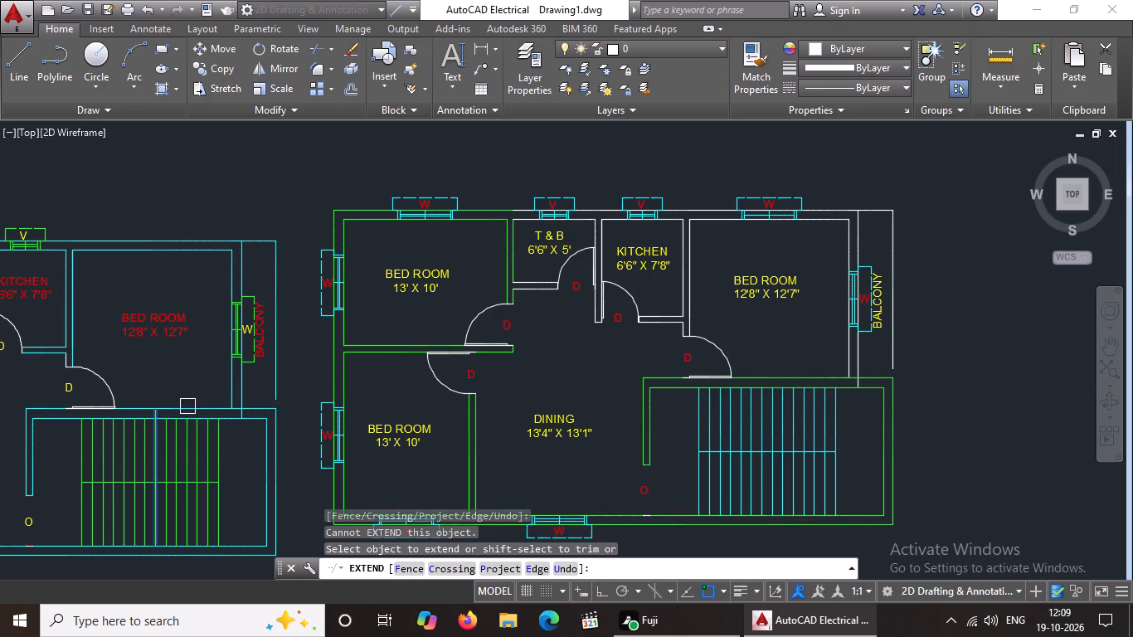
click(277, 390)
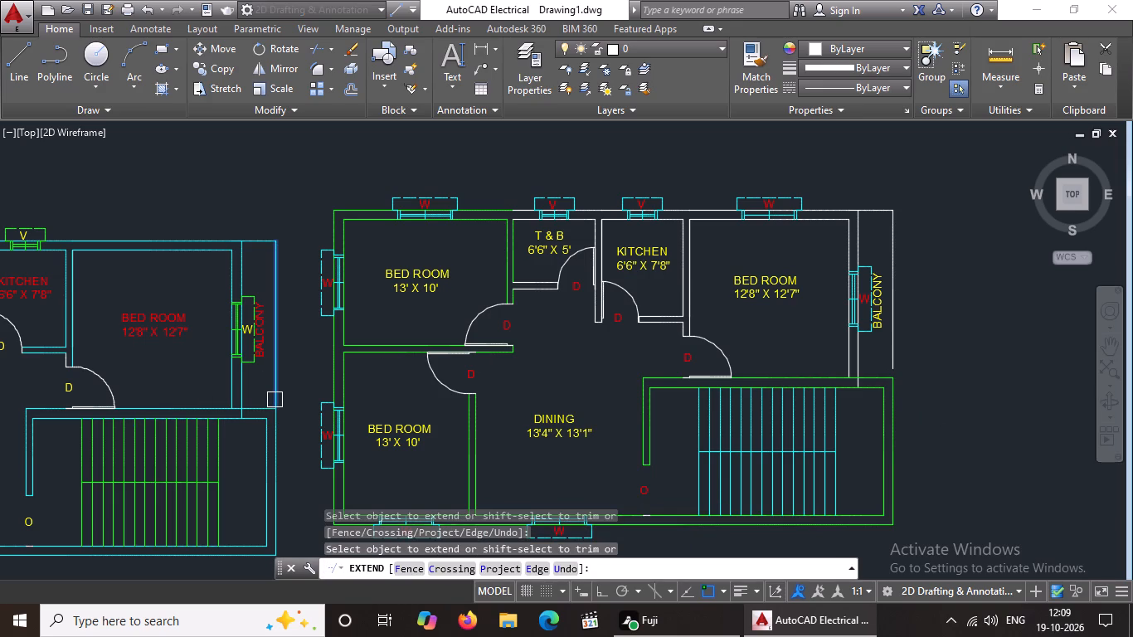
click(275, 400)
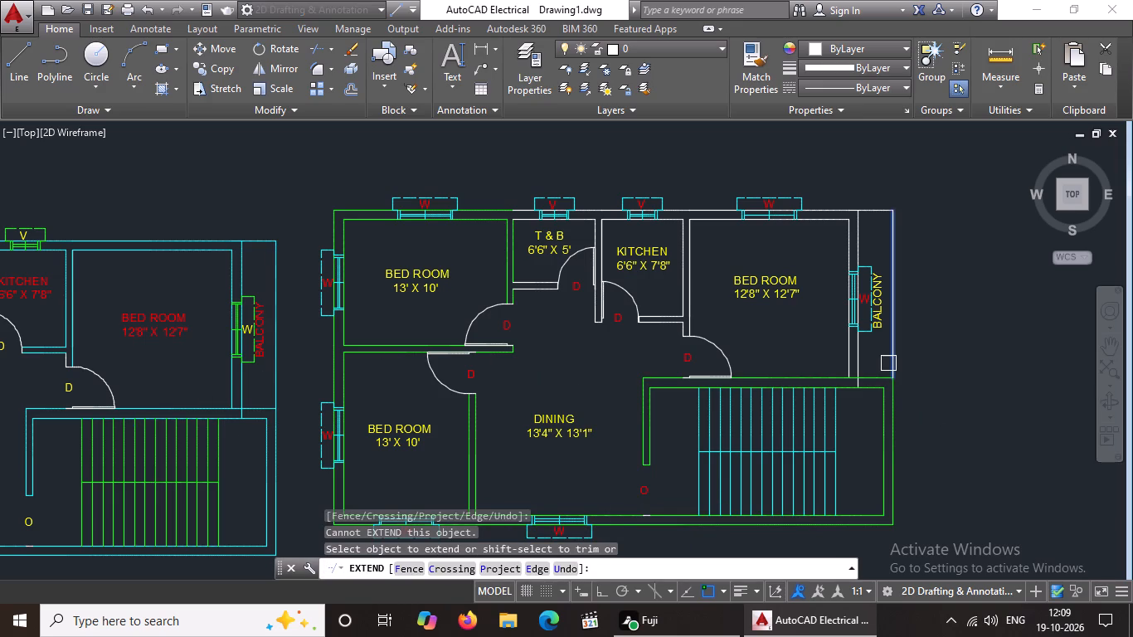
click(888, 363)
key(Escape)
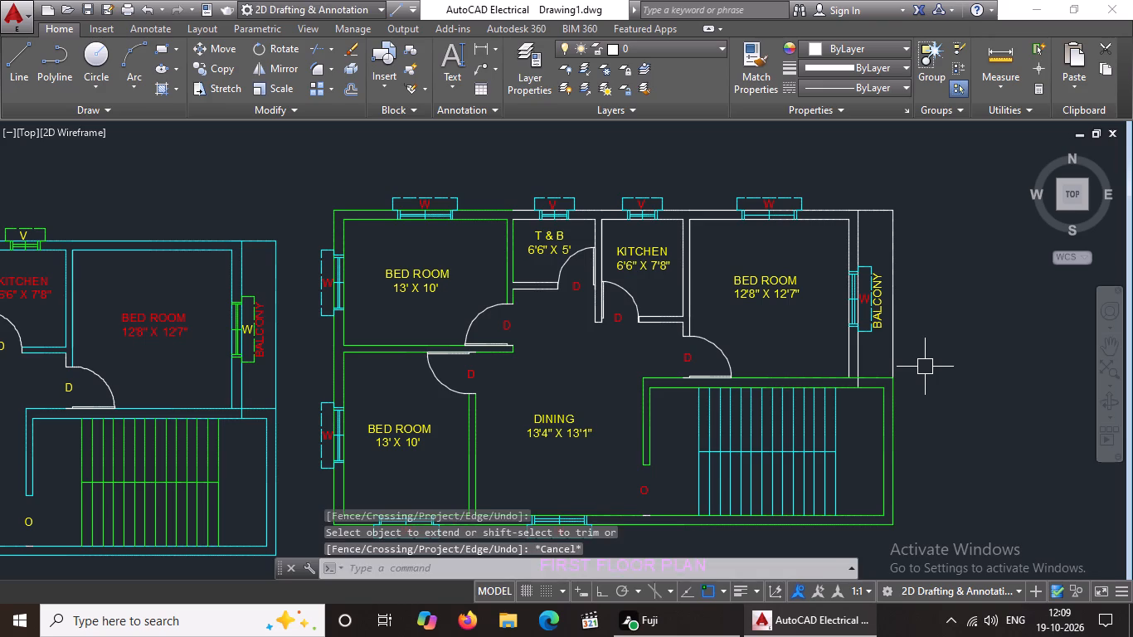
Trim the overlapping line pieces where the ground floor bedroom's balcony-side wall meets the wall above the stairs.
text(TR)
key(space)
key(space)
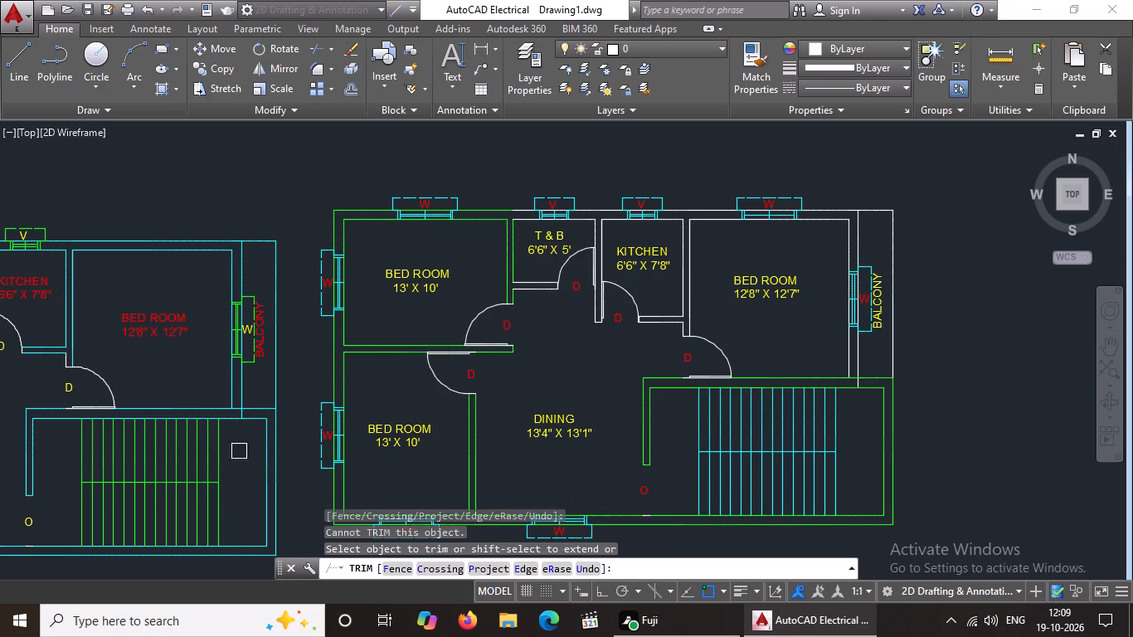
scroll(227, 433, up, 3)
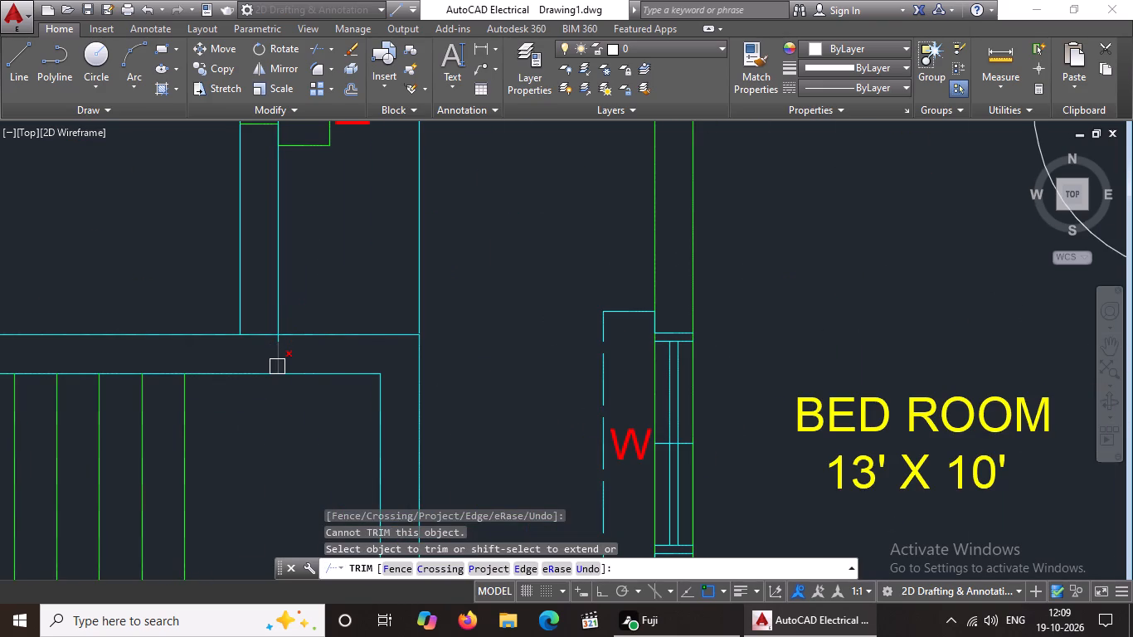
click(281, 362)
scroll(280, 350, up, 3)
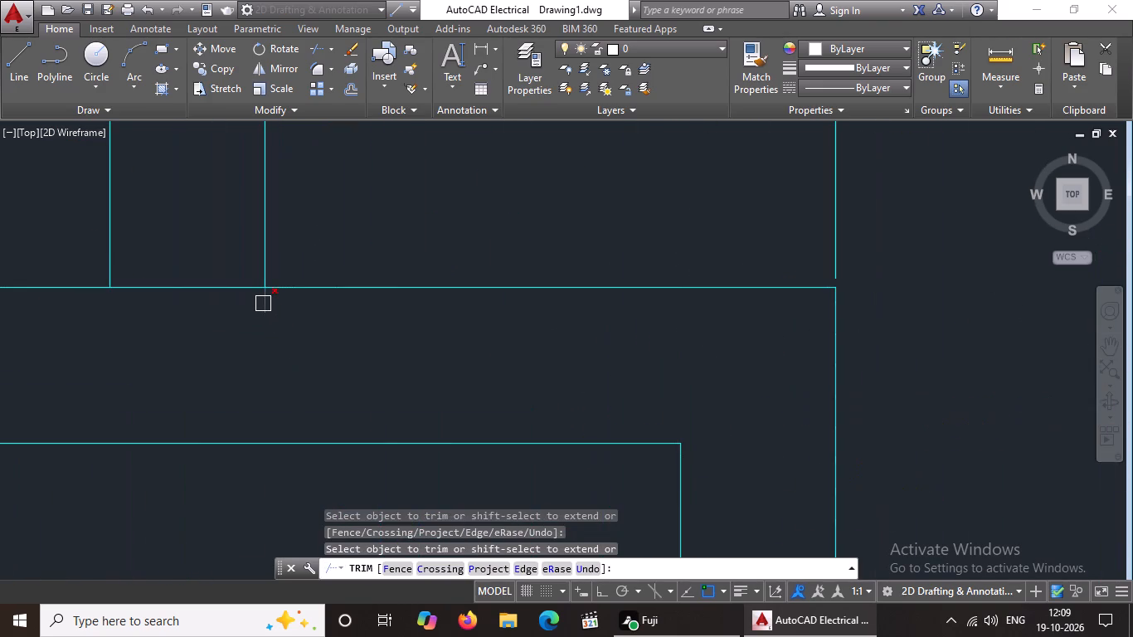
drag(263, 303, 266, 313)
scroll(308, 333, down, 7)
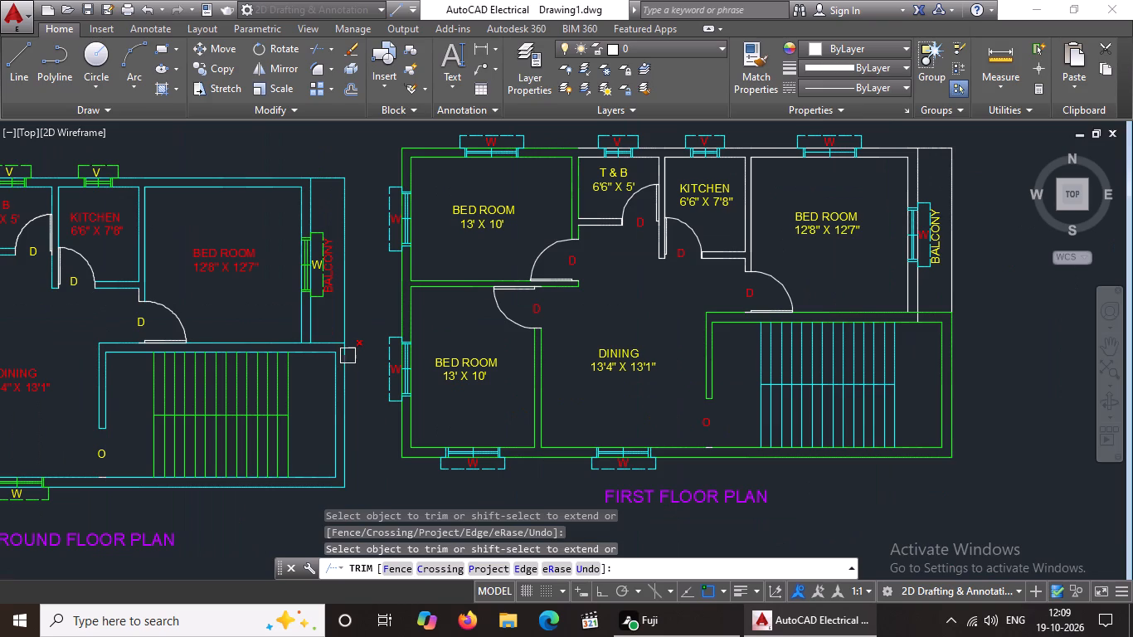
scroll(297, 349, up, 3)
click(317, 320)
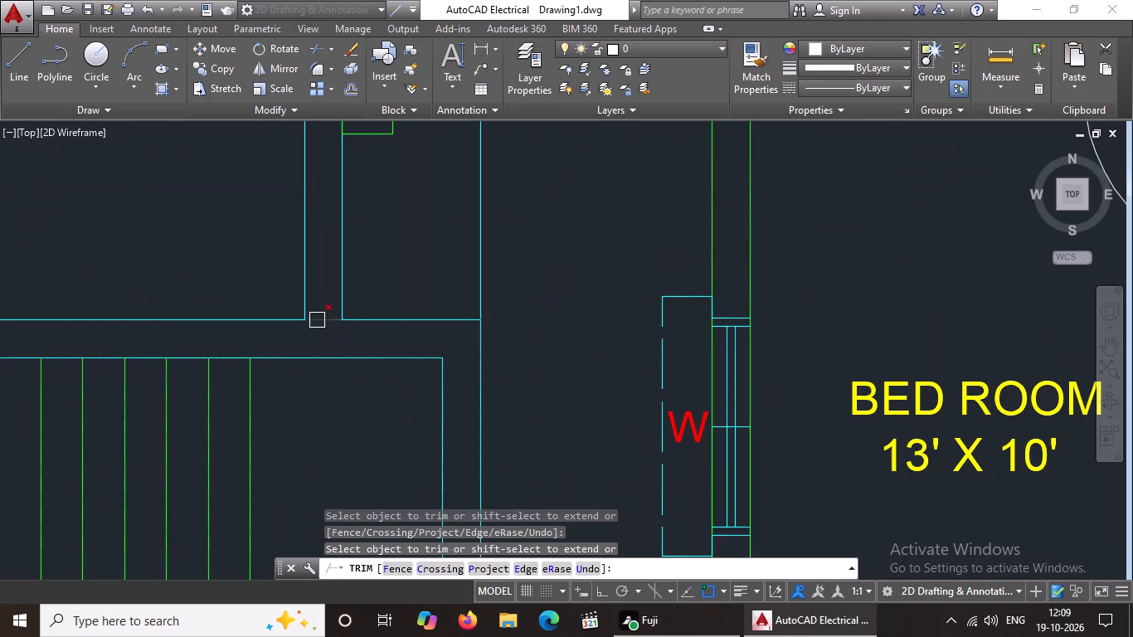
Trim the overlapping line pieces where the first floor bedroom's balcony-side wall meets the wall above the stairs.
scroll(421, 350, down, 3)
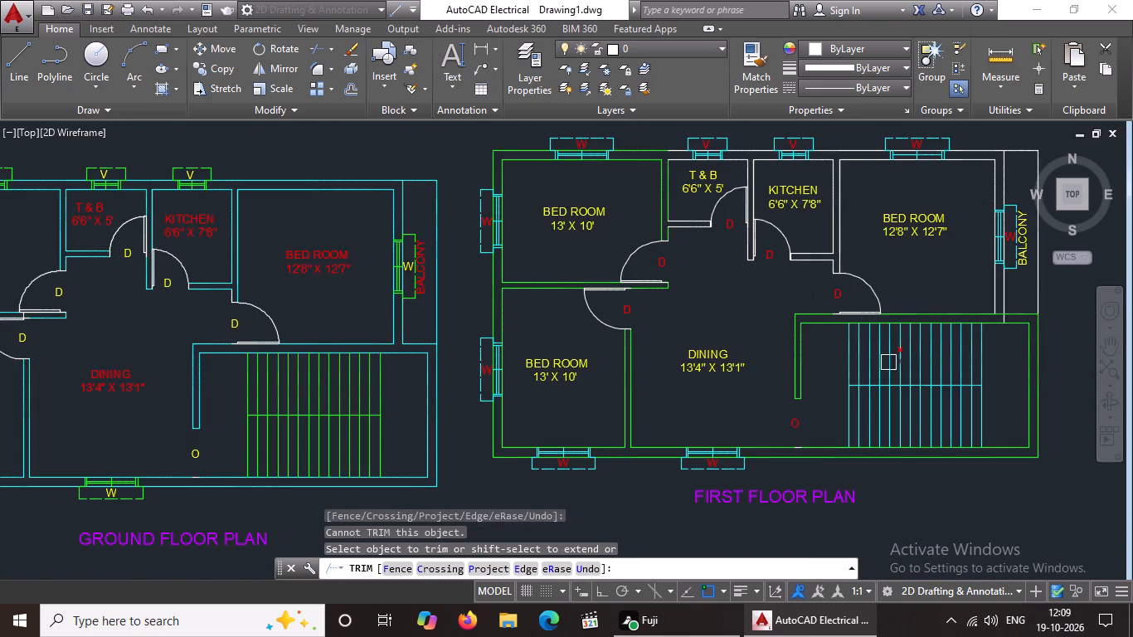
middle_drag(869, 366, 736, 392)
scroll(881, 321, up, 2)
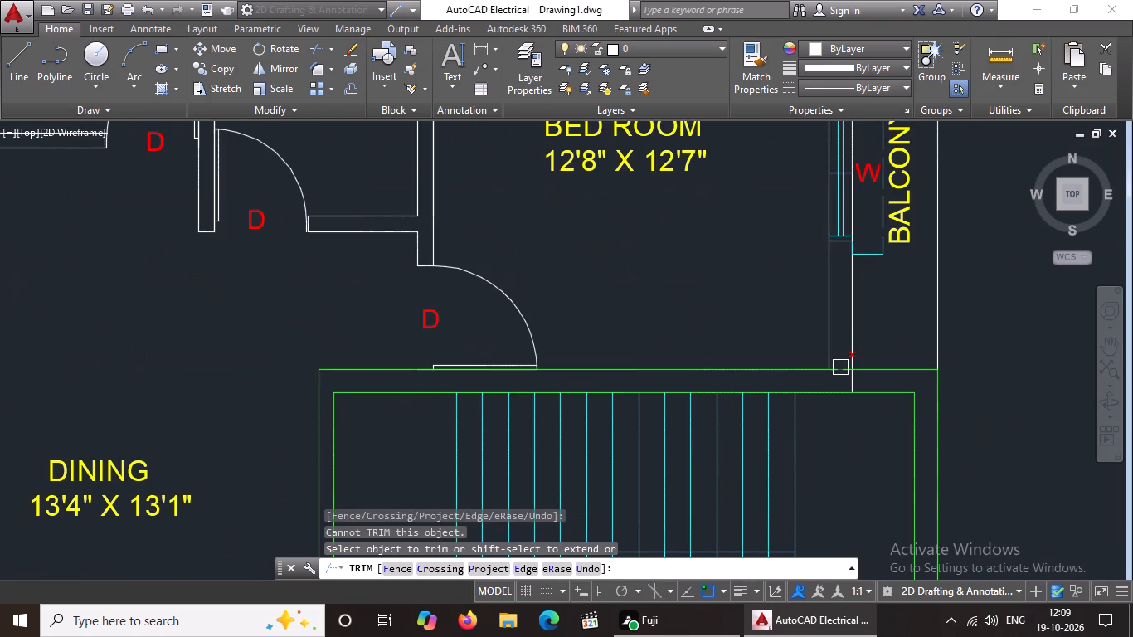
scroll(839, 368, up, 3)
click(802, 377)
scroll(880, 371, down, 4)
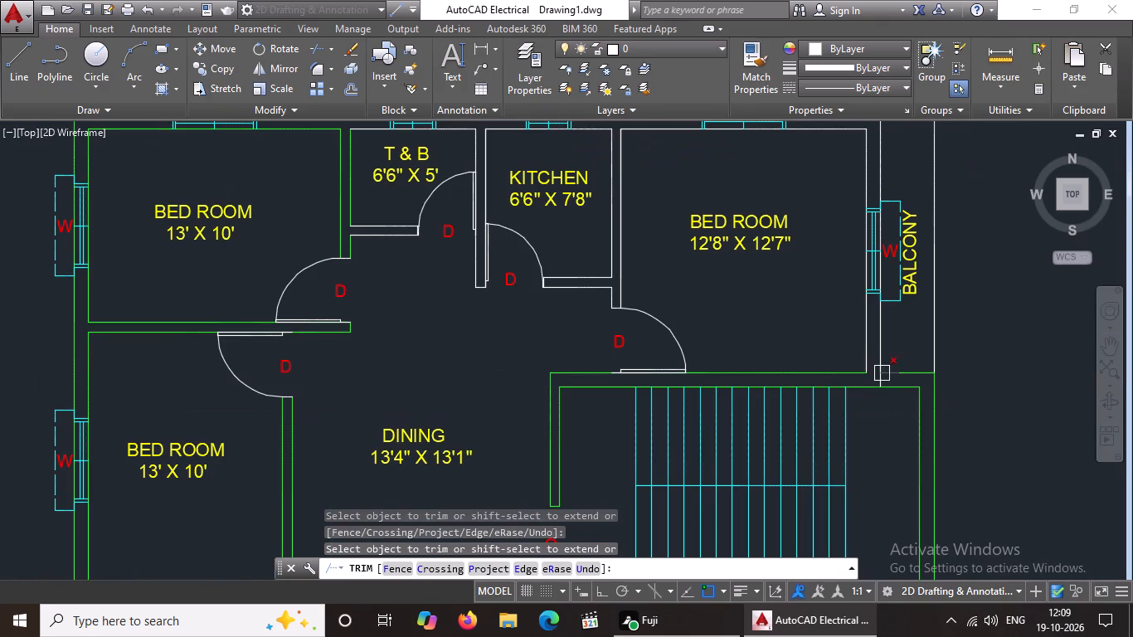
scroll(1002, 409, down, 2)
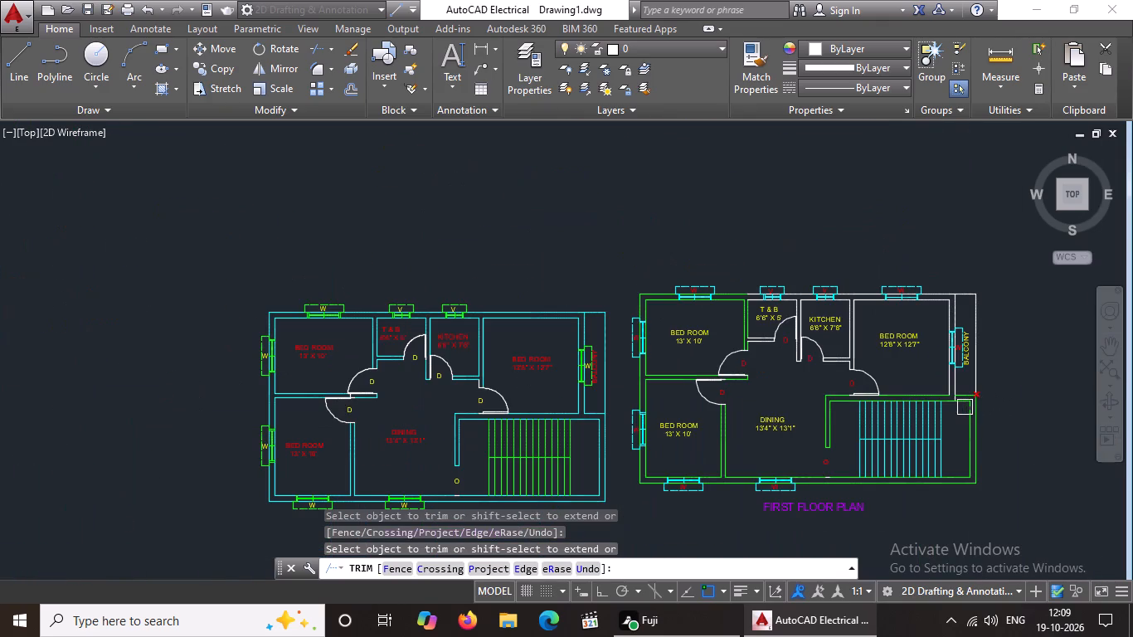
scroll(965, 406, up, 5)
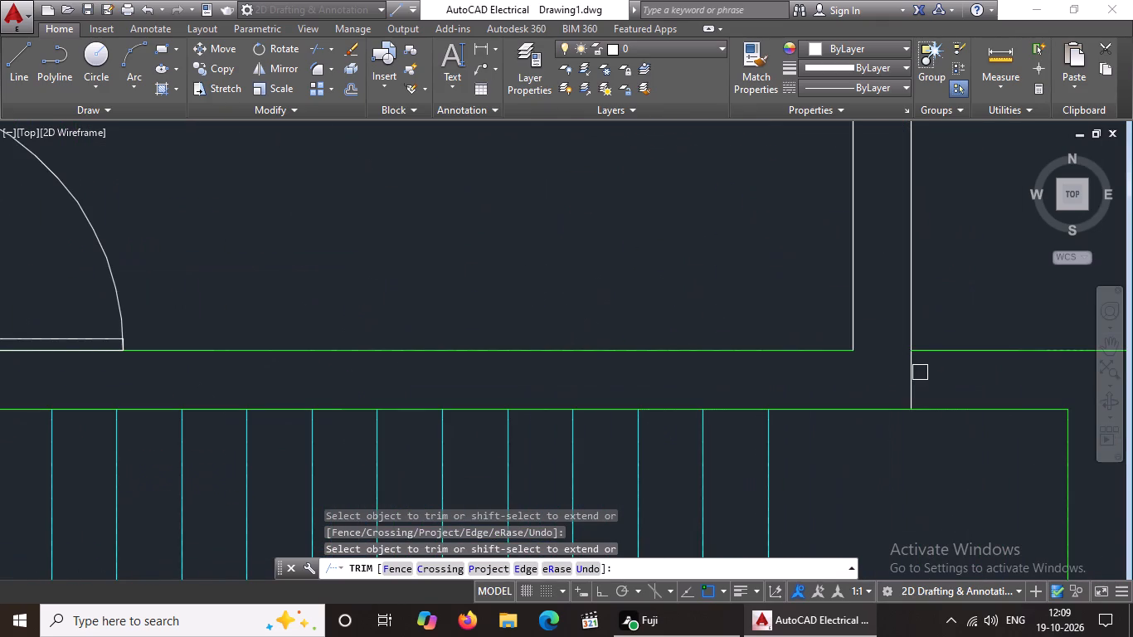
click(916, 374)
scroll(947, 381, down, 5)
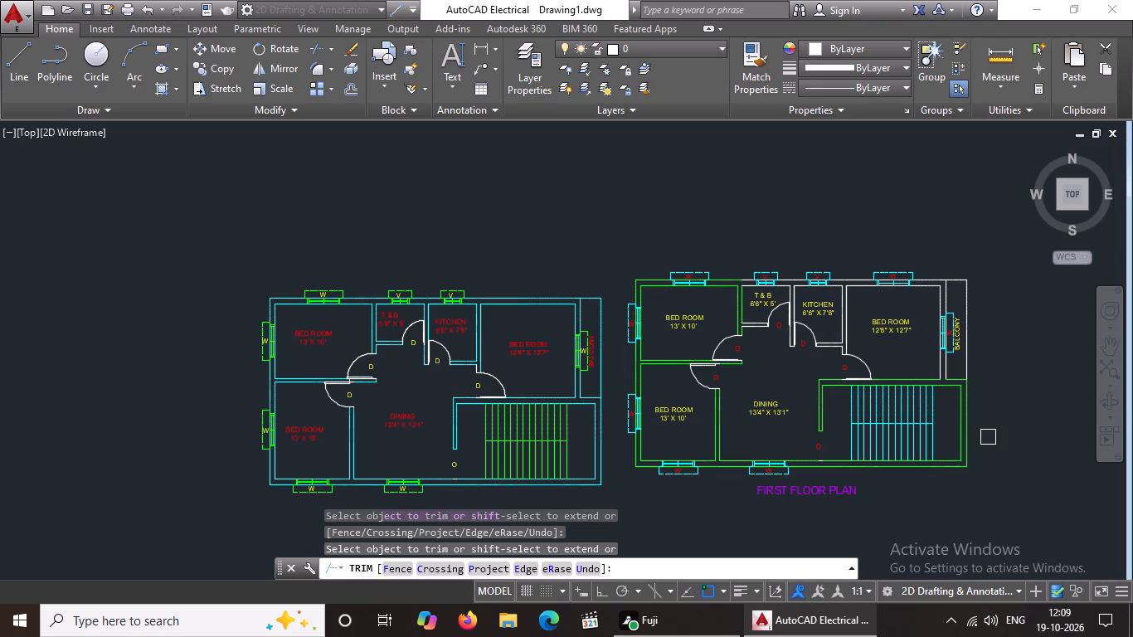
key(Escape)
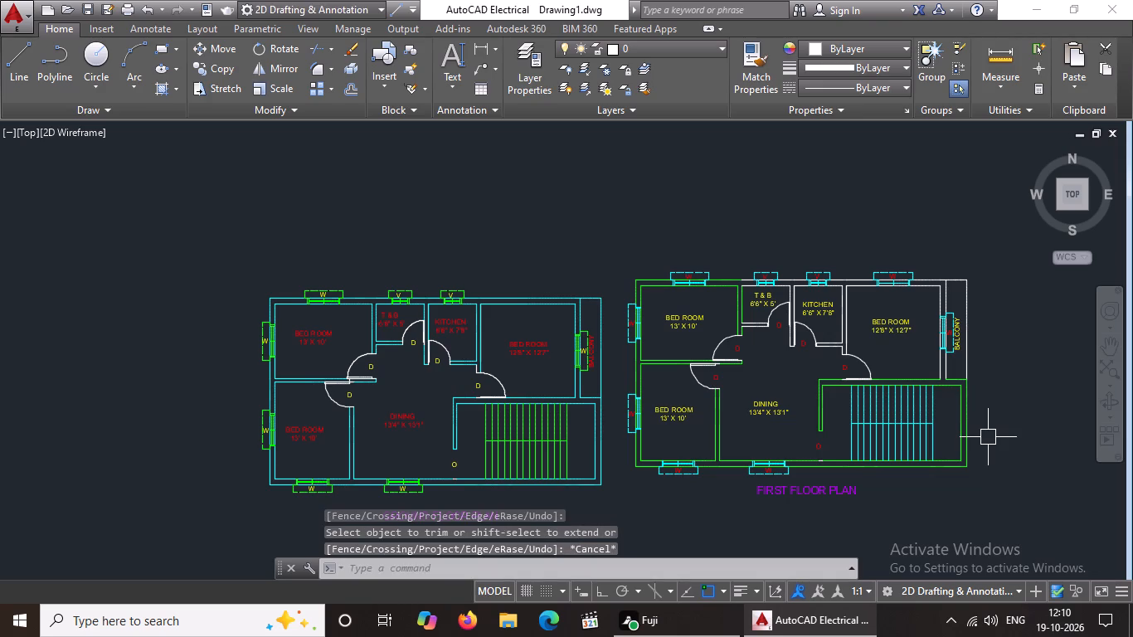
key(Escape)
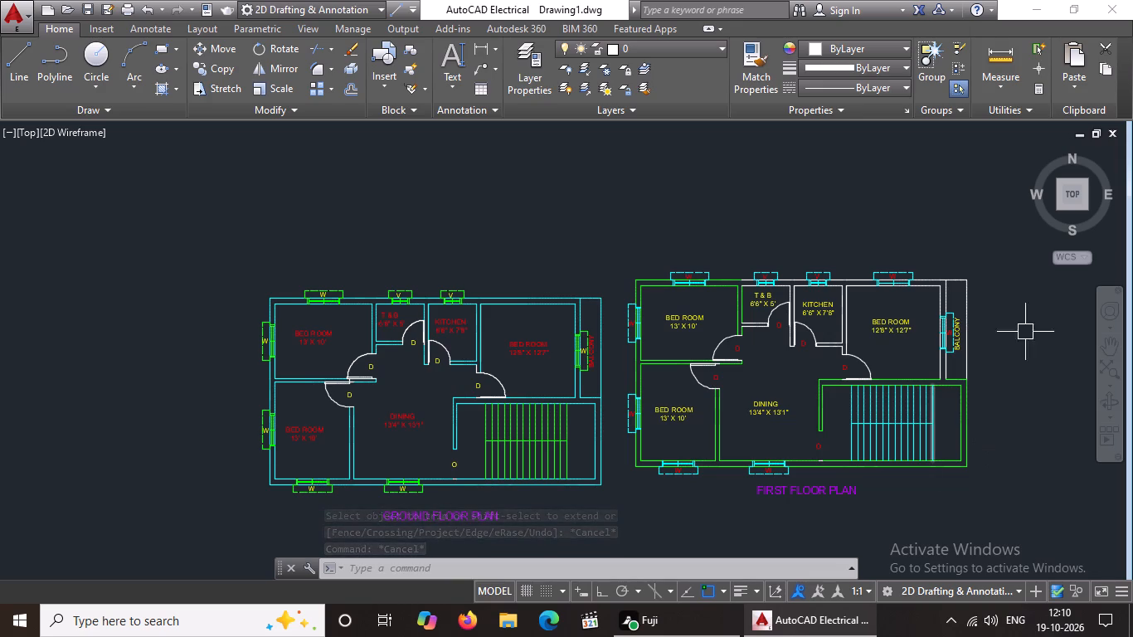
Set the colour of the first floor balcony's outer line to green.
scroll(961, 379, up, 2)
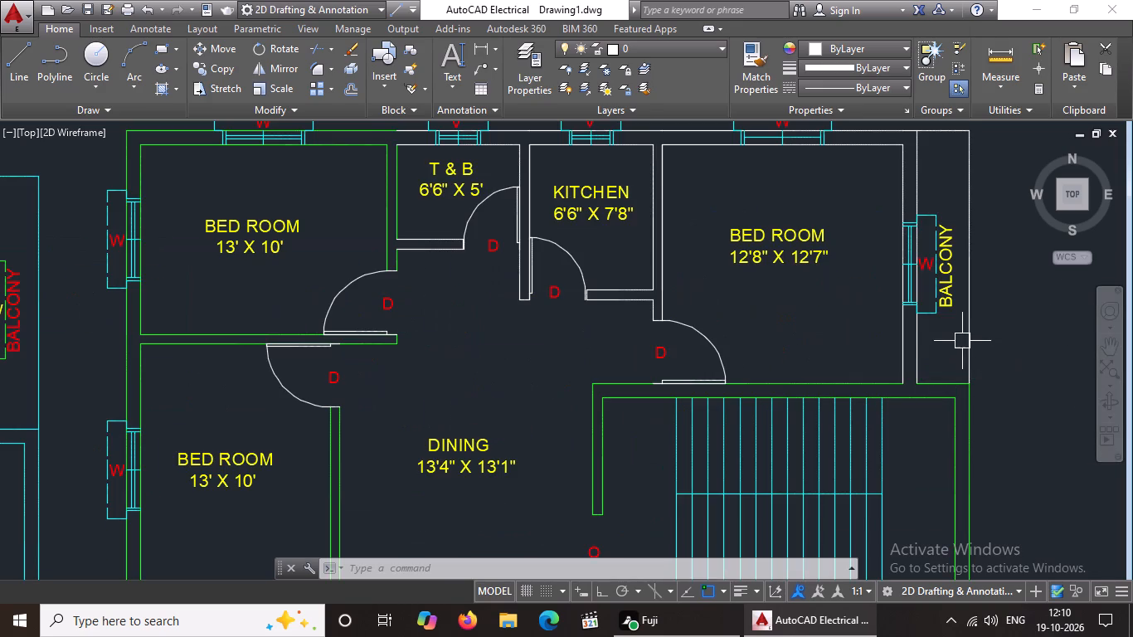
click(962, 341)
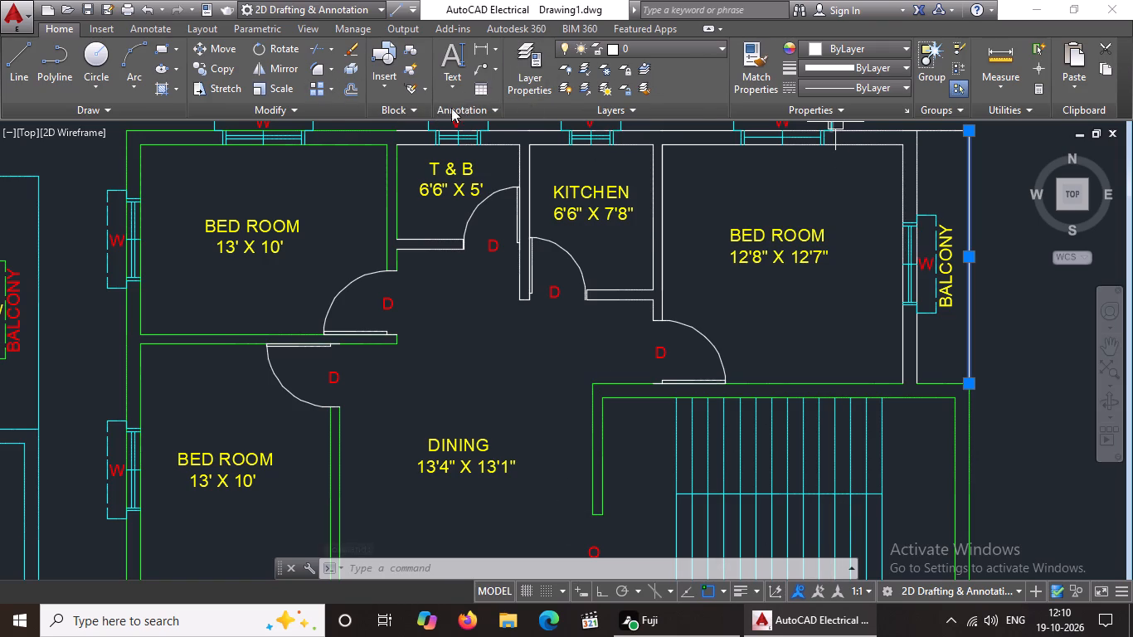
click(880, 47)
click(845, 217)
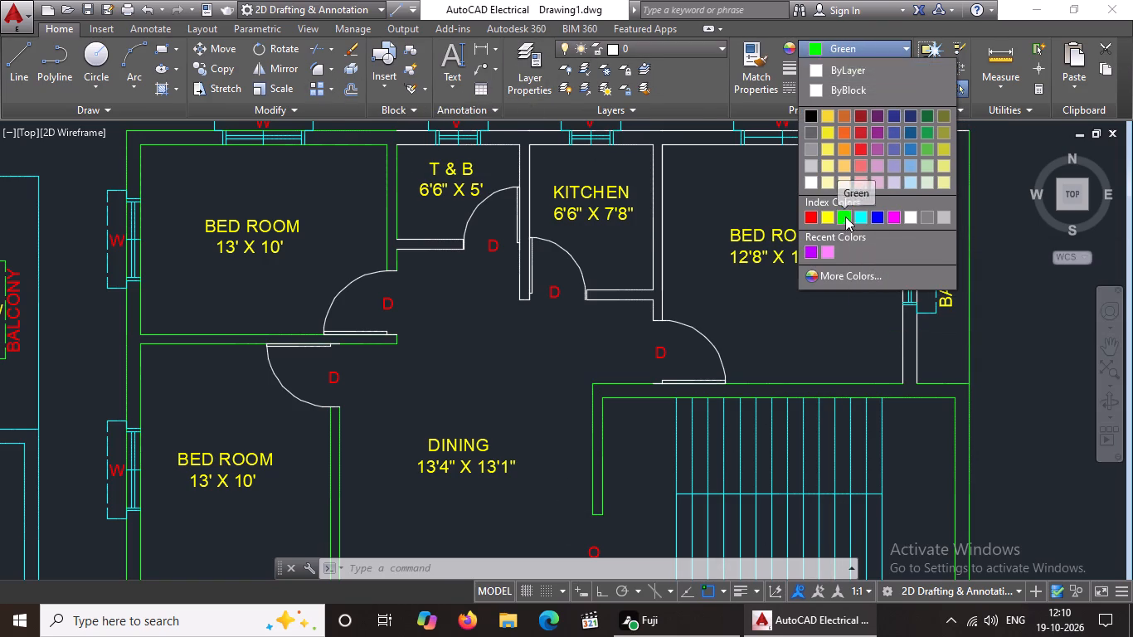
Set the colour of the first floor's outer wall line above the 12'8" x 12'7" bedroom to green.
scroll(879, 209, down, 4)
scroll(866, 236, up, 2)
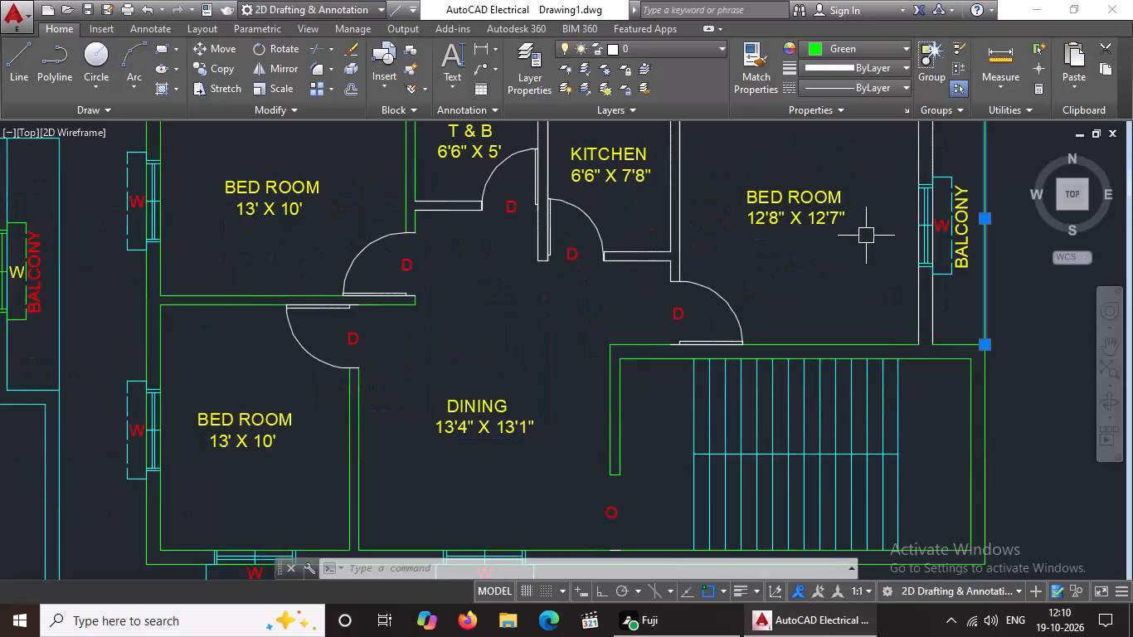
scroll(867, 226, down, 3)
scroll(881, 169, up, 2)
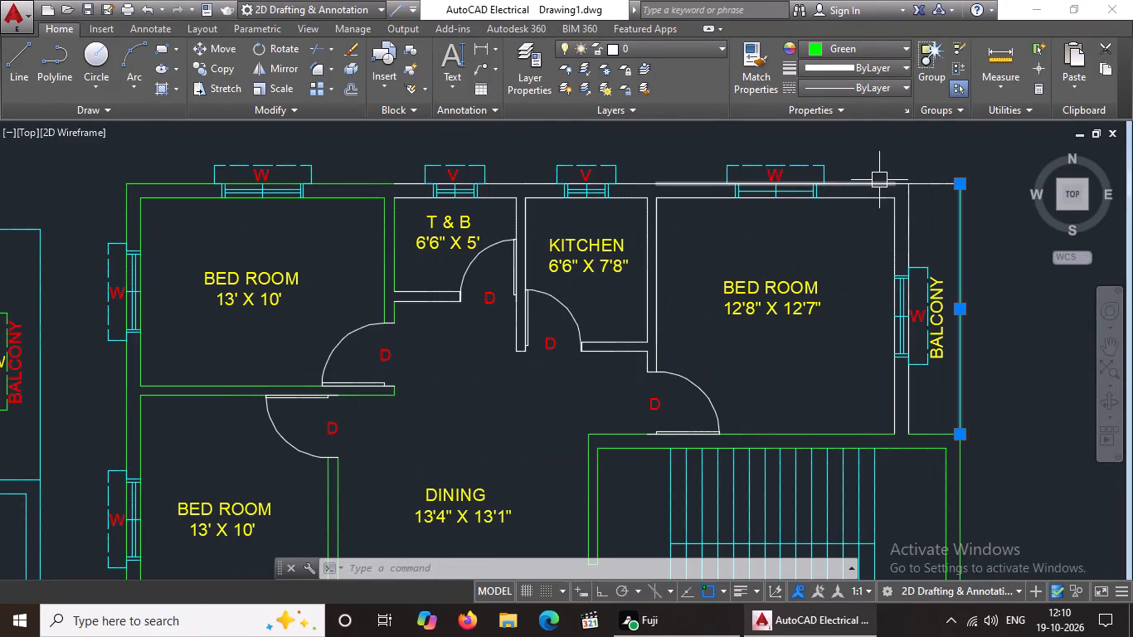
click(879, 182)
click(873, 51)
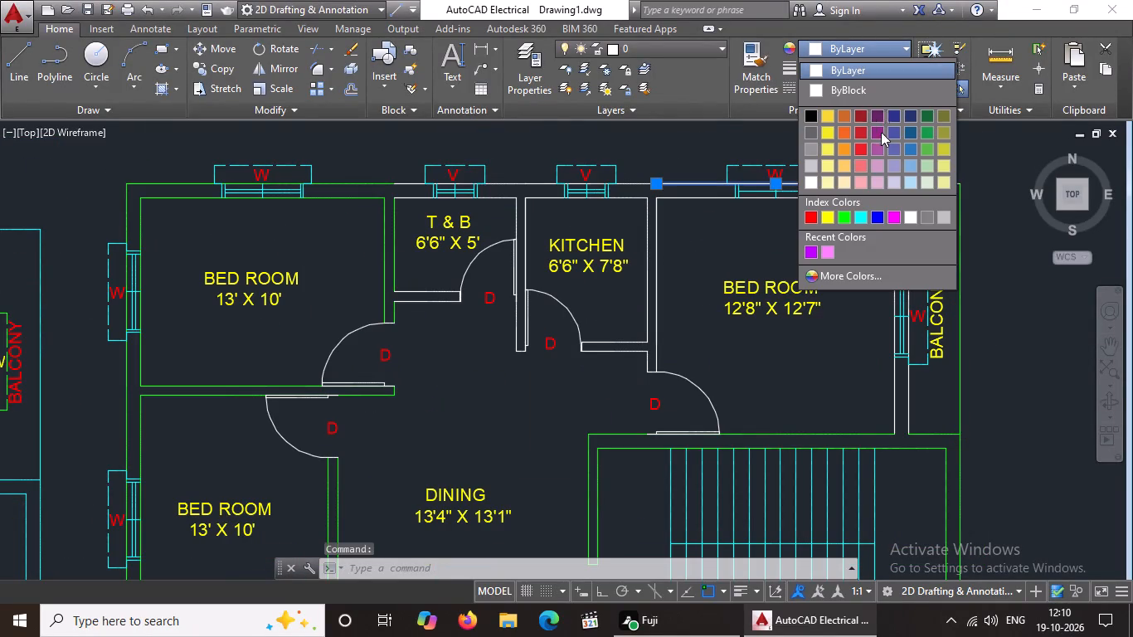
click(848, 219)
Set the colour of the first floor's outer wall line above the kitchen to green.
scroll(846, 208, down, 2)
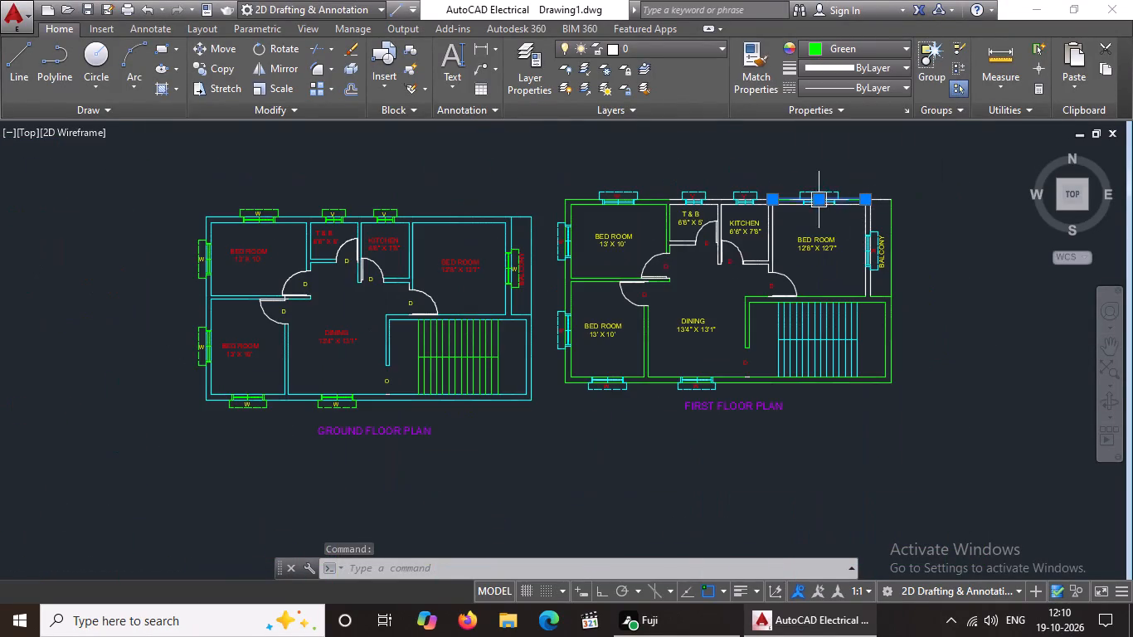
scroll(746, 196, up, 3)
click(646, 207)
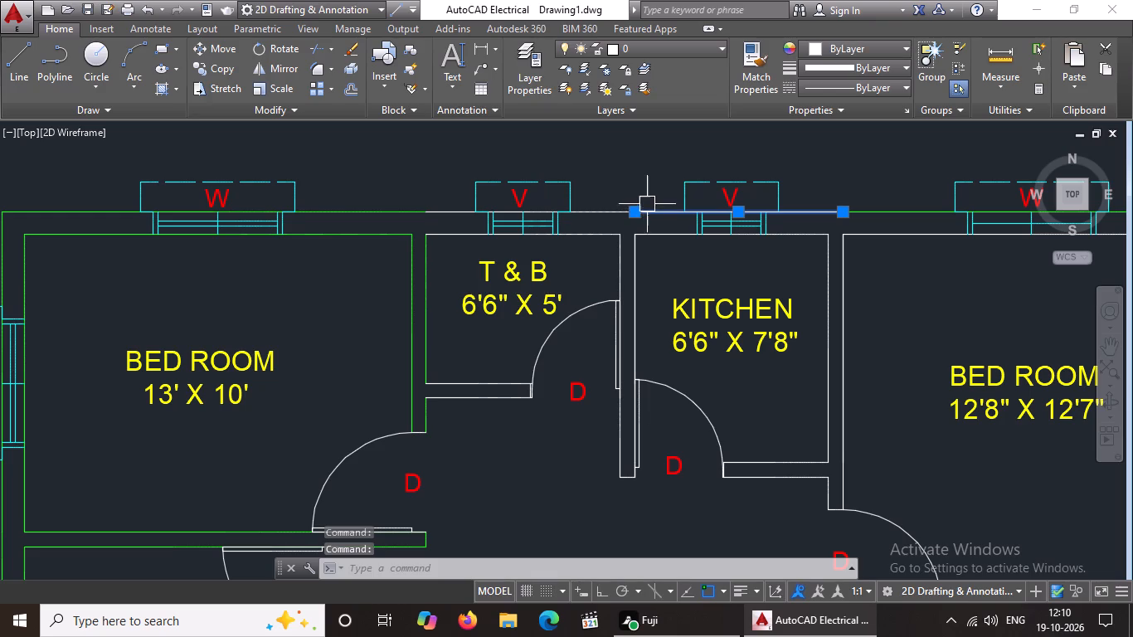
click(827, 53)
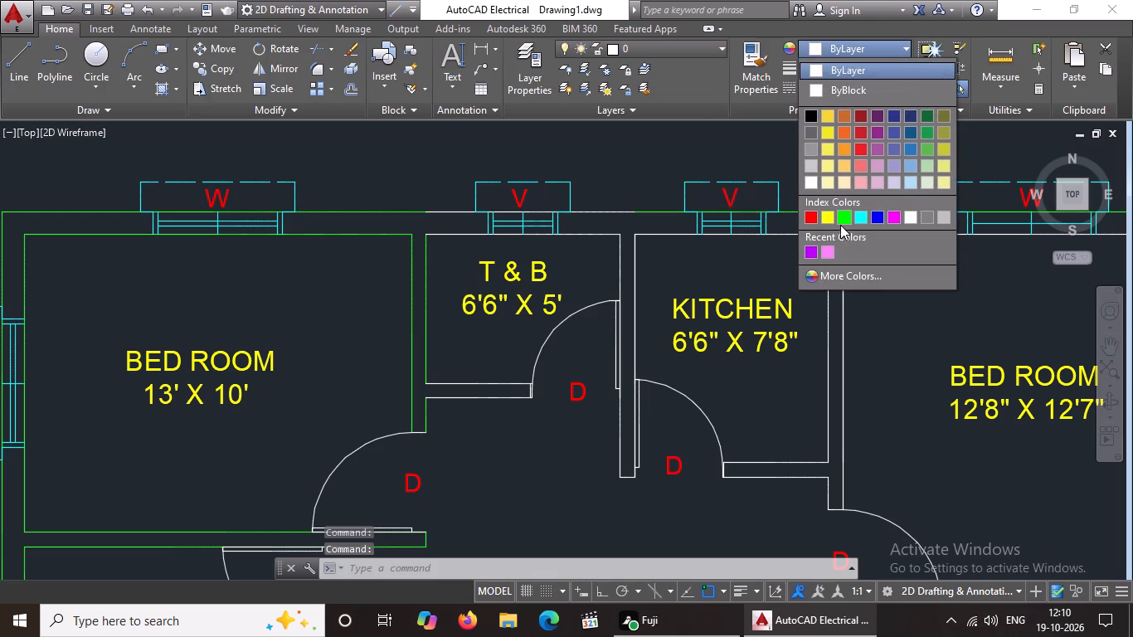
click(844, 220)
Set the colour of the first floor's outer wall line above the T & B to green.
scroll(664, 225, down, 3)
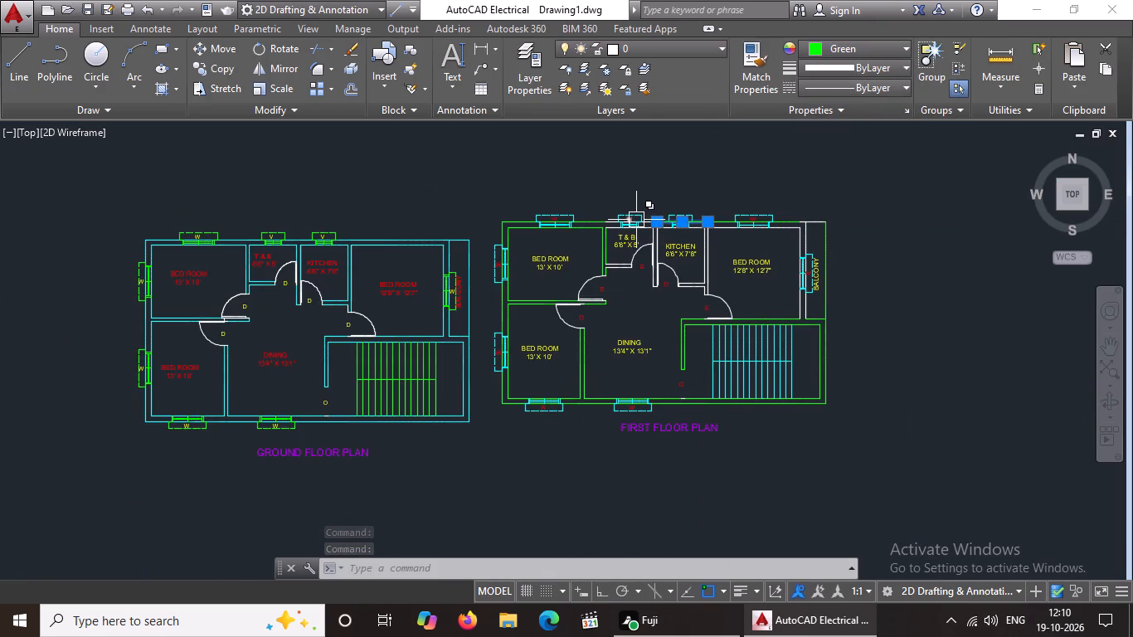
scroll(615, 221, up, 3)
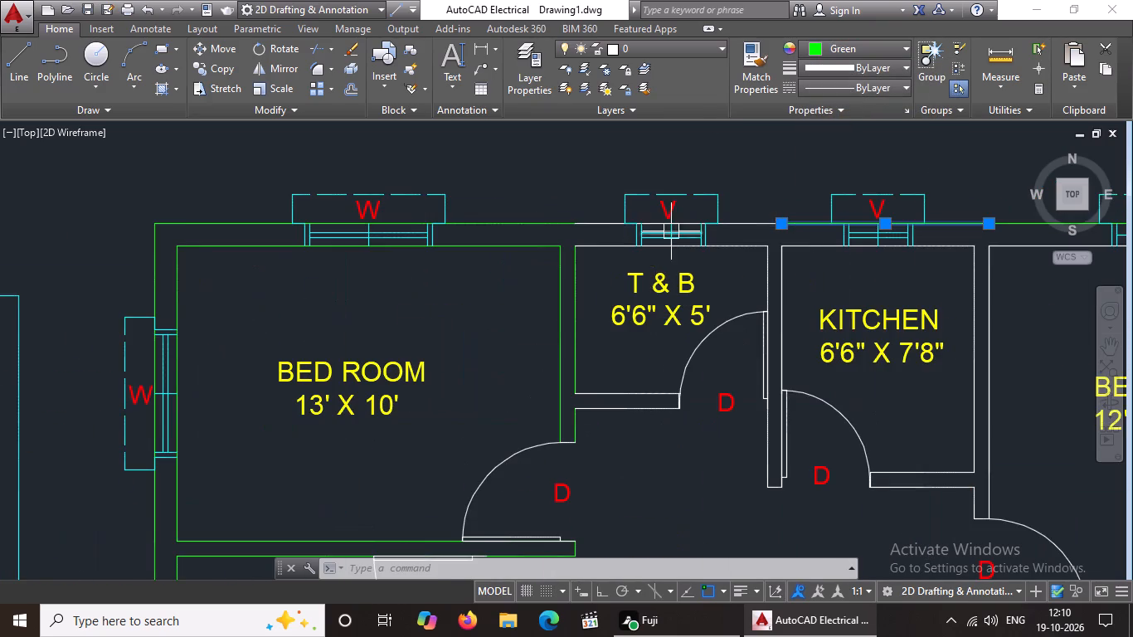
scroll(673, 231, up, 1)
click(565, 220)
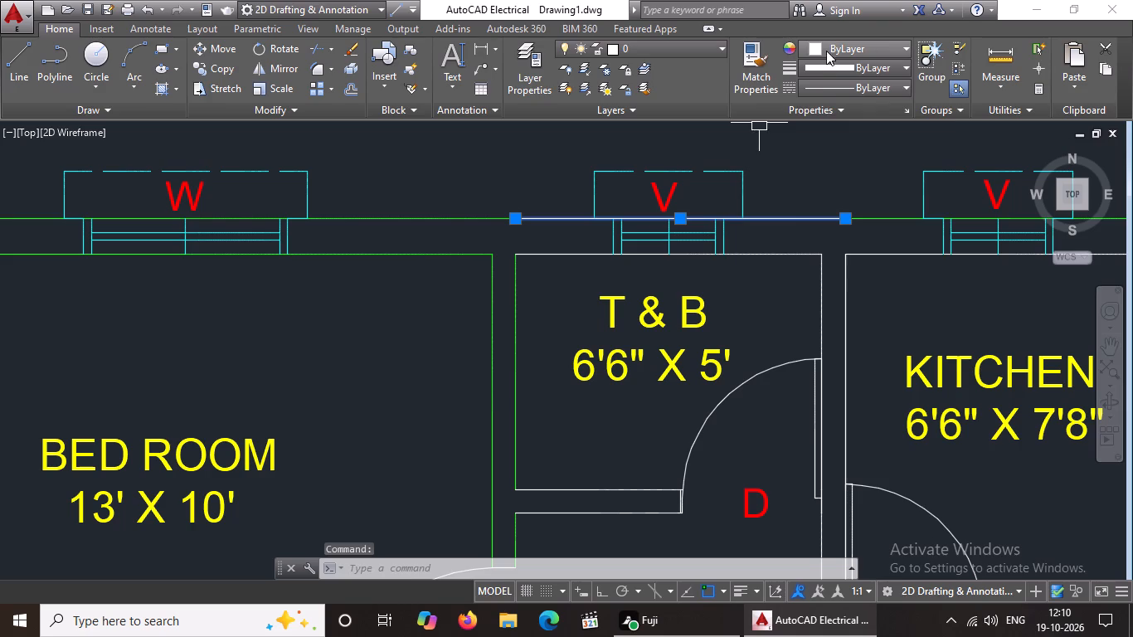
click(828, 48)
click(842, 217)
Set the colour of the inner wall line along the top of the first floor T & B to green.
scroll(770, 217, down, 3)
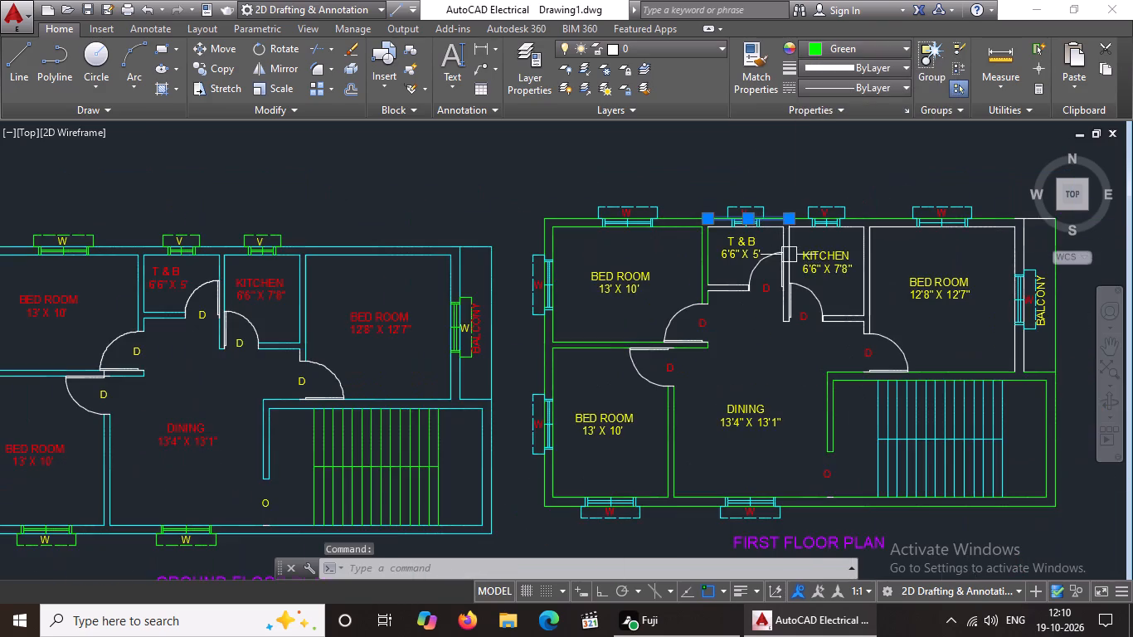
scroll(781, 230, up, 3)
click(761, 218)
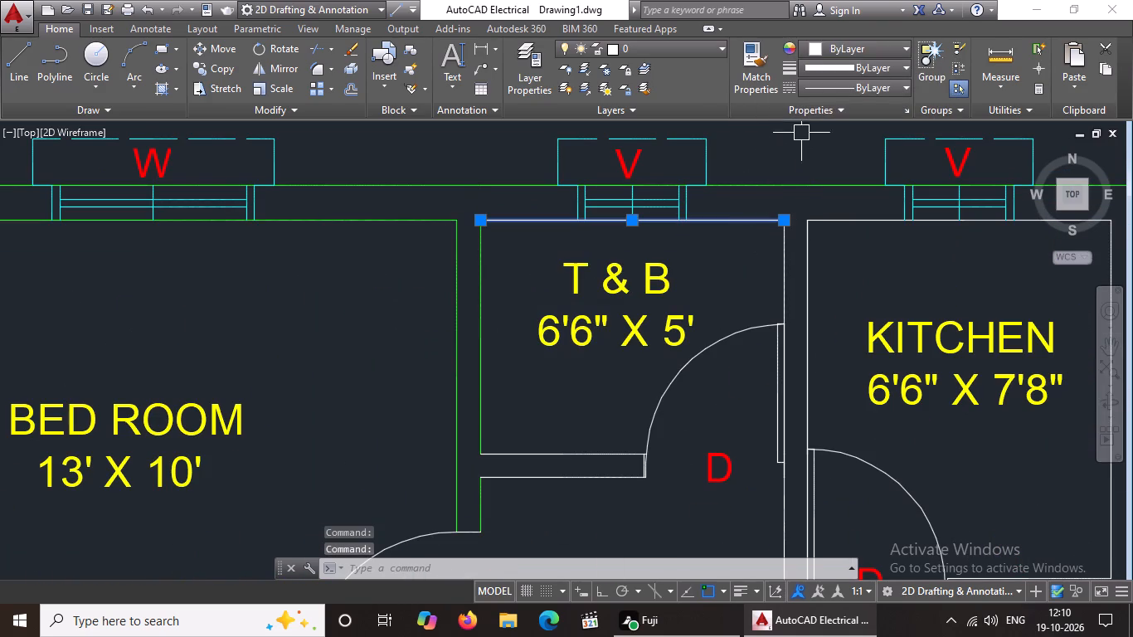
click(828, 49)
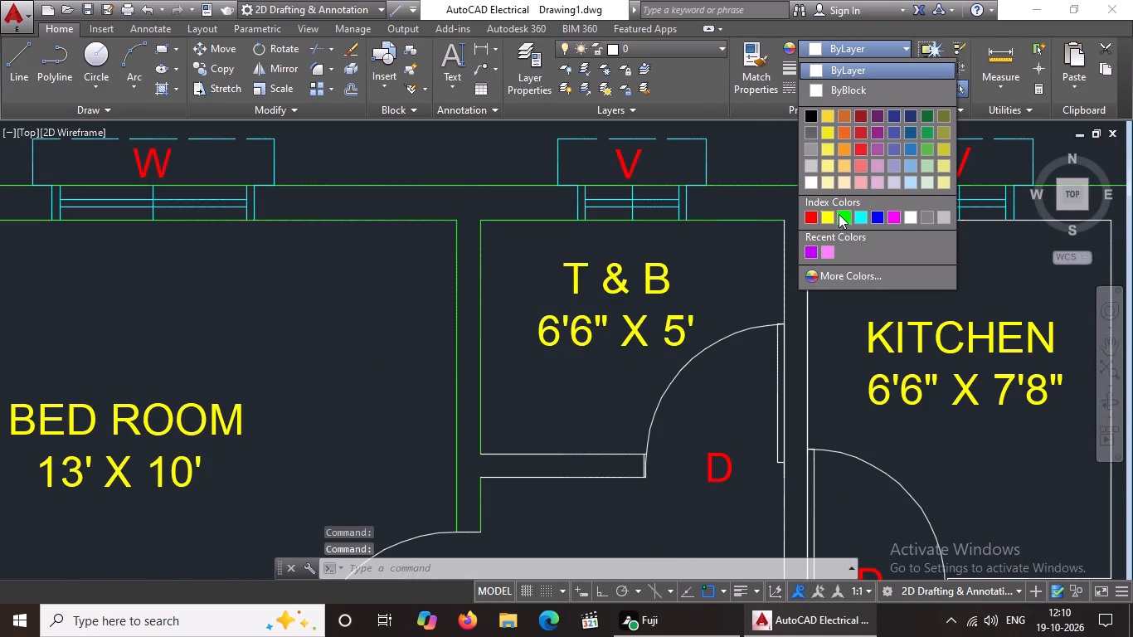
click(839, 214)
Set the colour of the inner wall line along the top of the first floor kitchen to green.
scroll(807, 205, down, 2)
scroll(902, 217, up, 2)
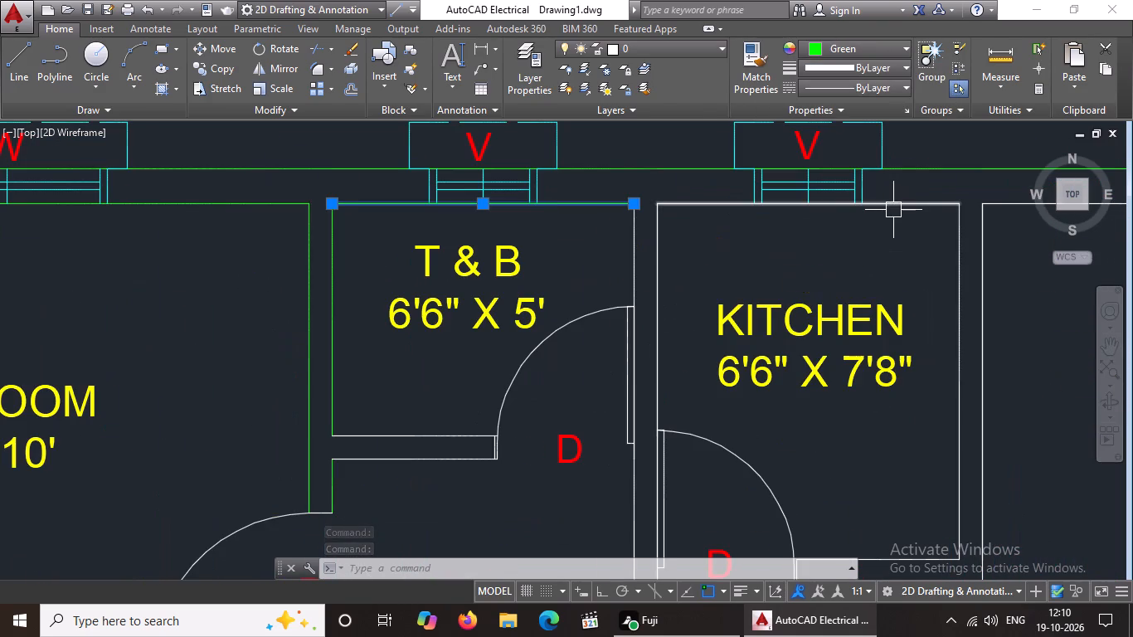
click(893, 210)
click(853, 41)
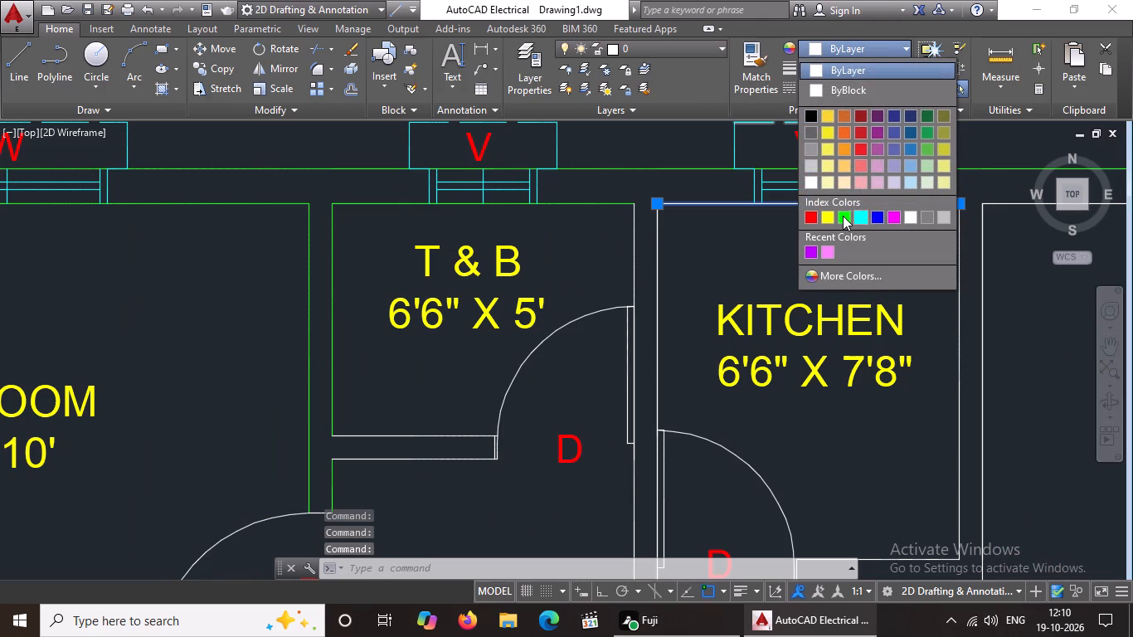
click(843, 216)
Set the colour of both lines and the end line of the short wall below the first floor T & B to green.
scroll(840, 216, down, 3)
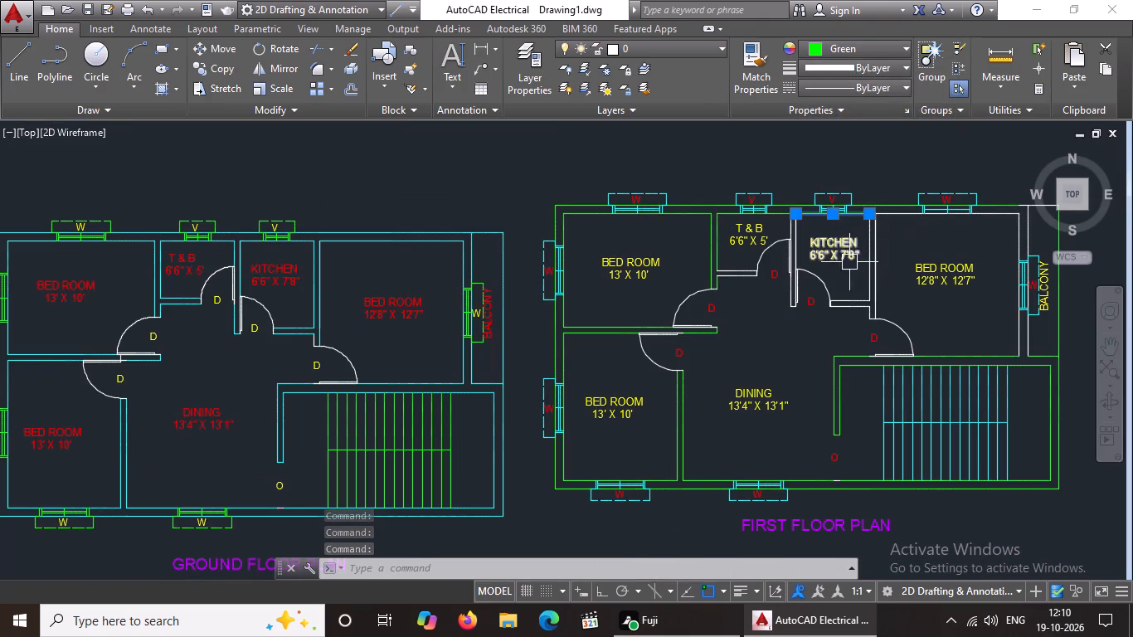
middle_drag(858, 258, 738, 244)
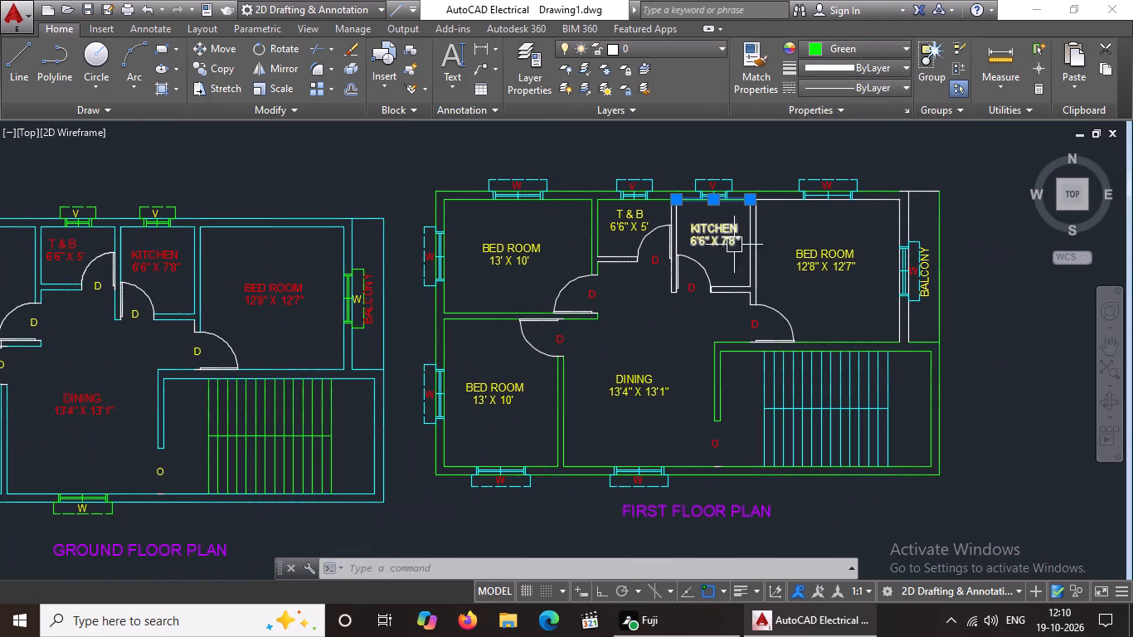
scroll(677, 226, up, 2)
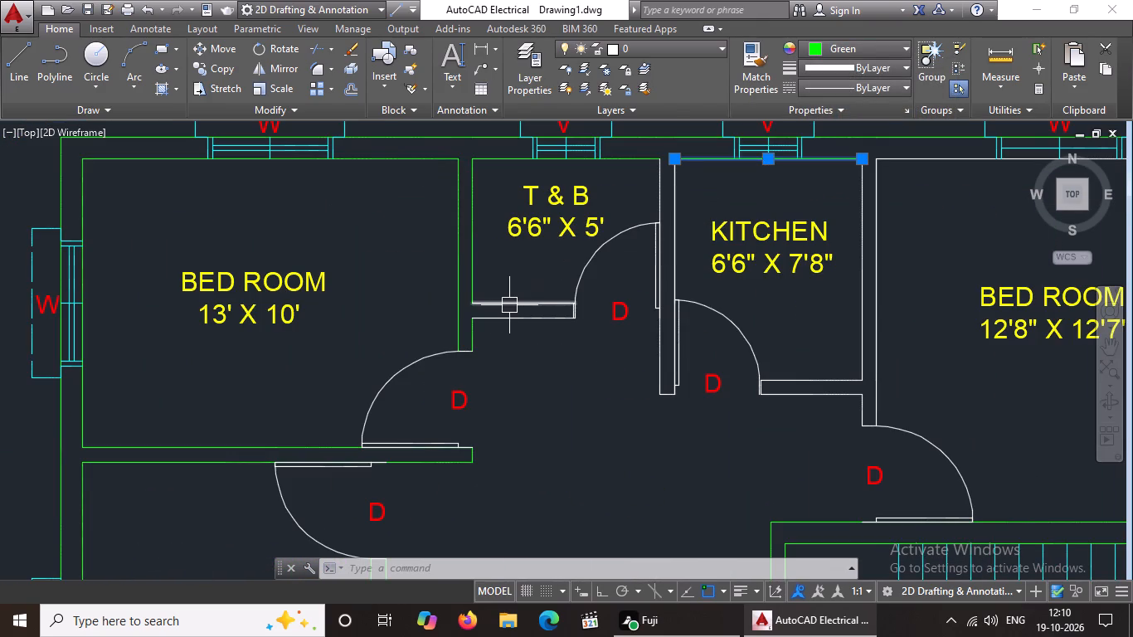
click(509, 306)
scroll(605, 298, down, 1)
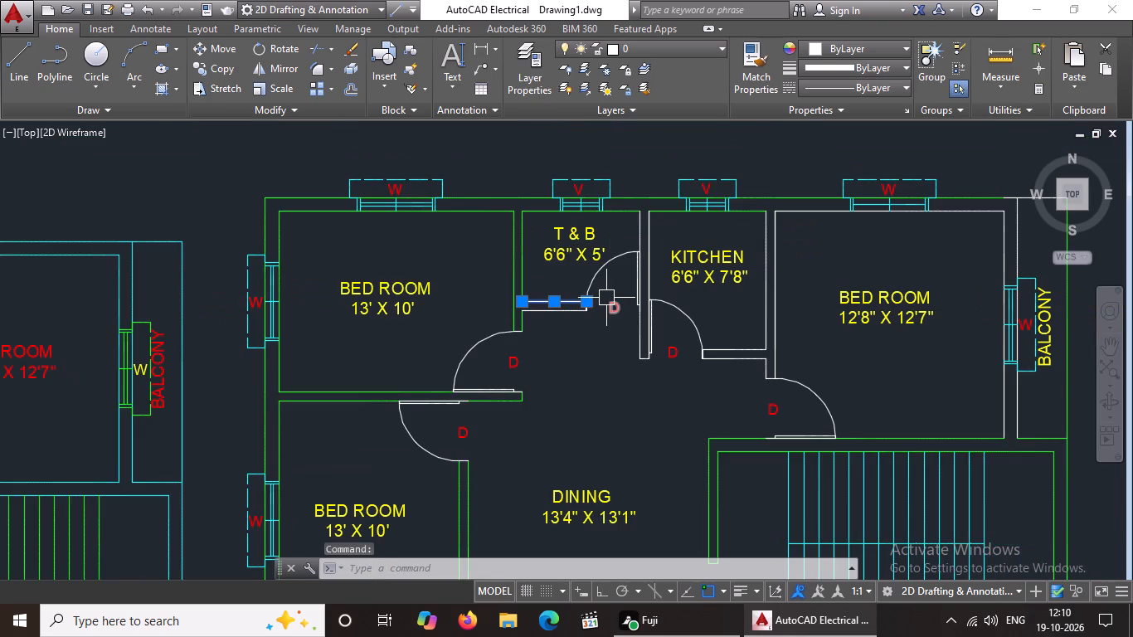
key(Escape)
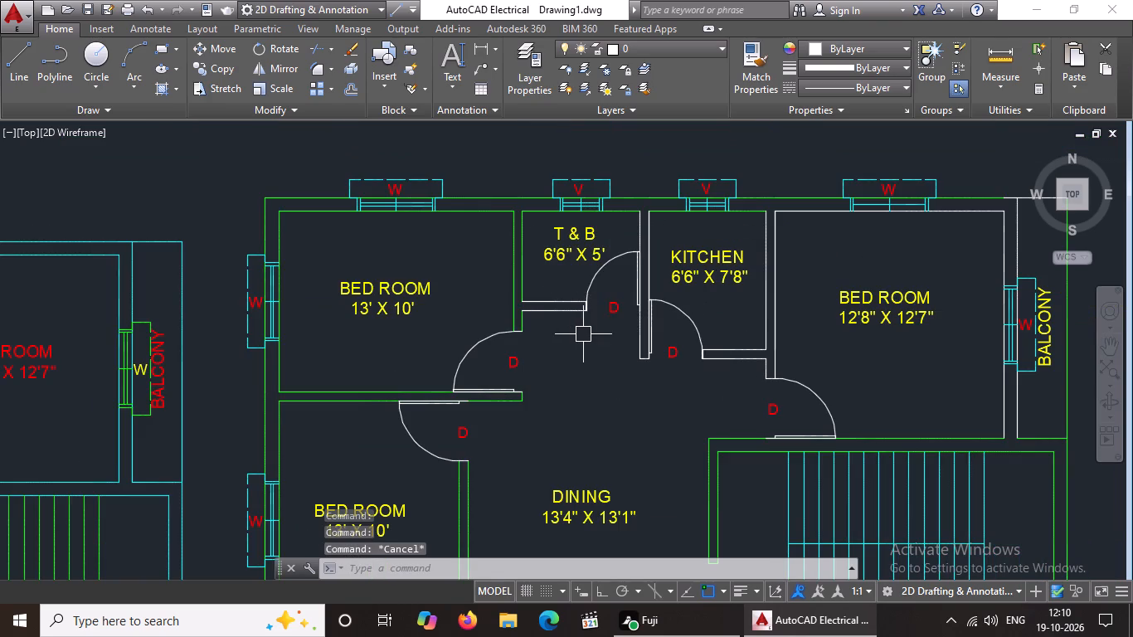
scroll(576, 337, up, 3)
click(343, 168)
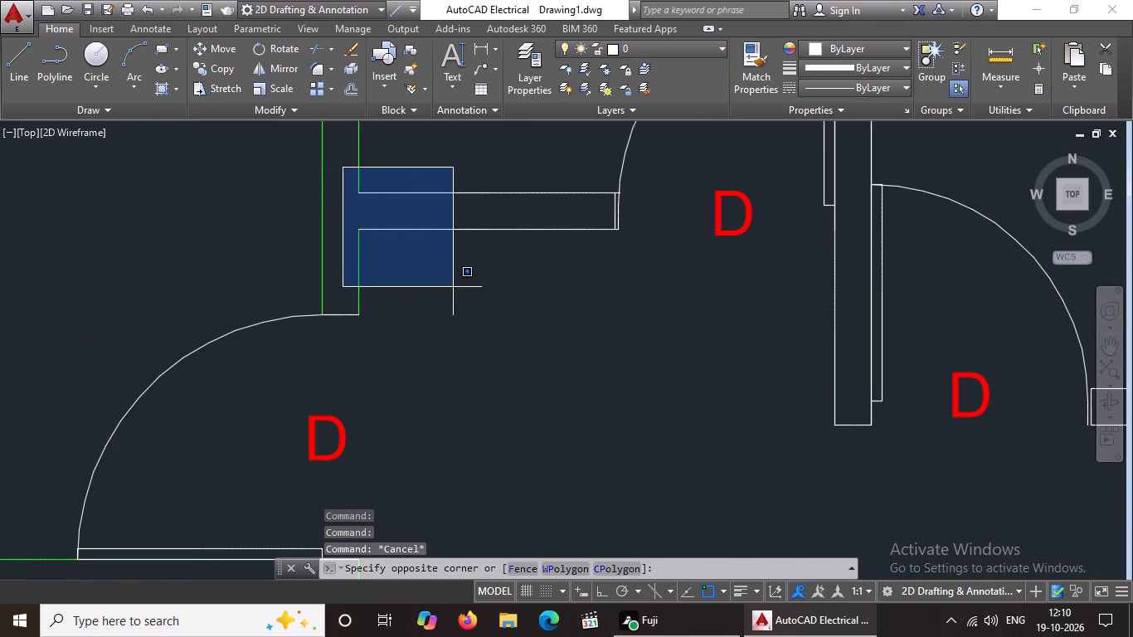
click(642, 260)
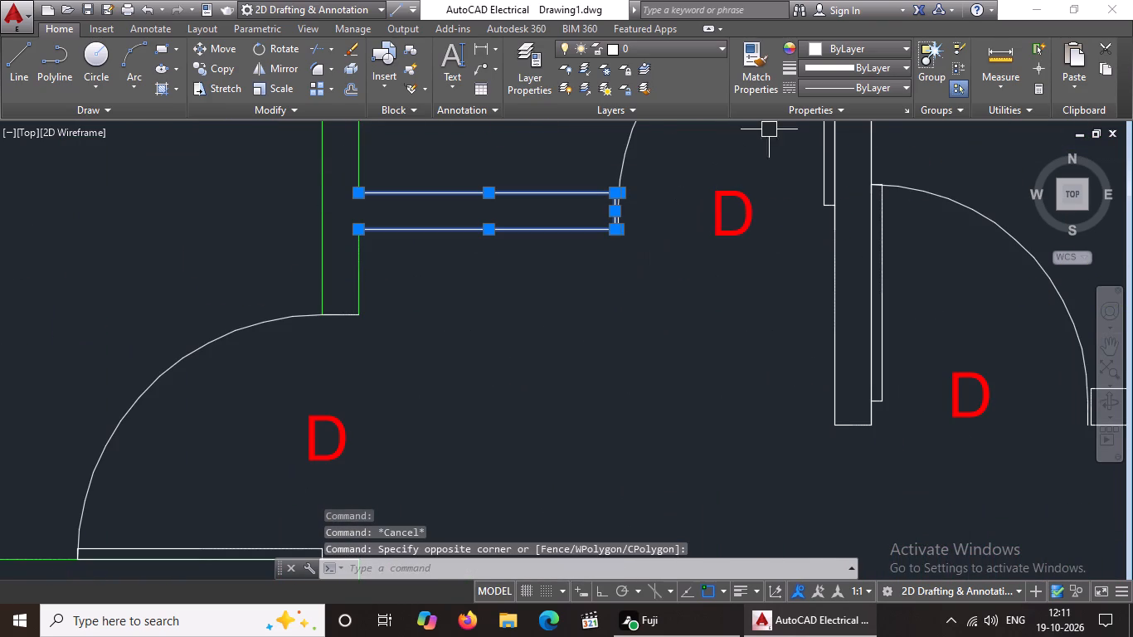
click(863, 46)
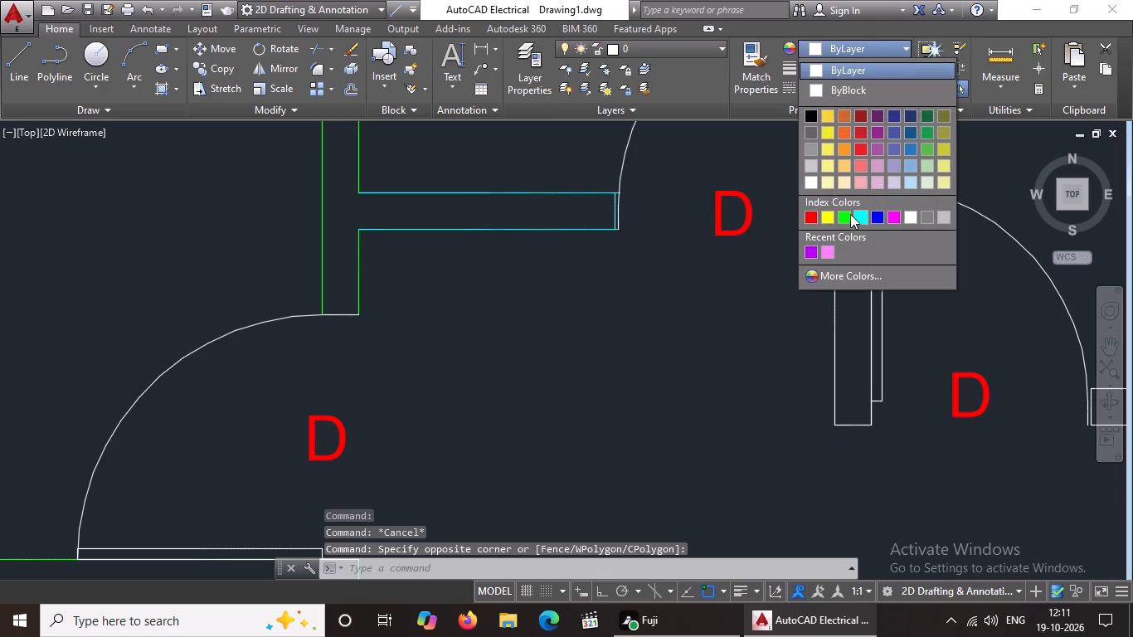
click(848, 220)
scroll(607, 314, down, 1)
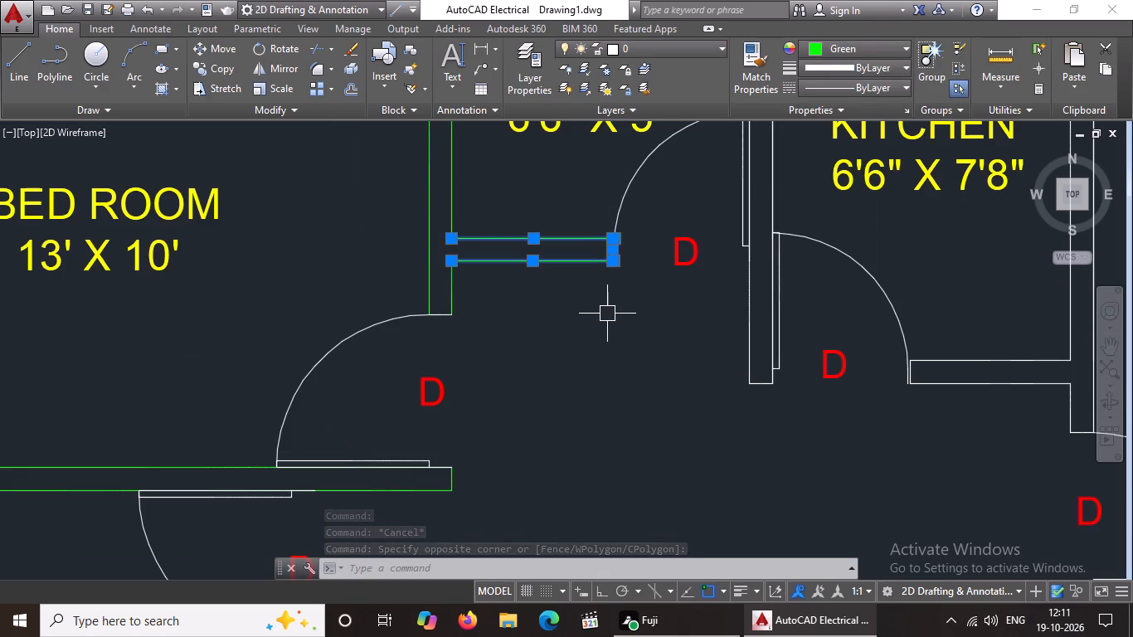
key(Escape)
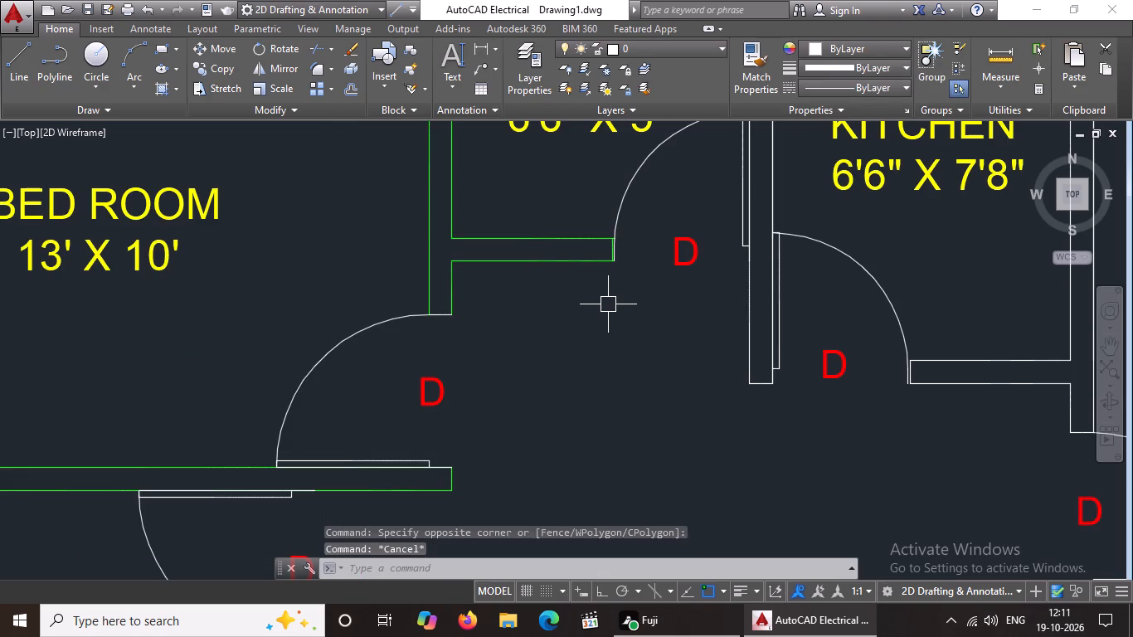
Erase the short end line of the wall below the first floor T & B, beside the door.
scroll(638, 269, up, 4)
scroll(632, 256, down, 1)
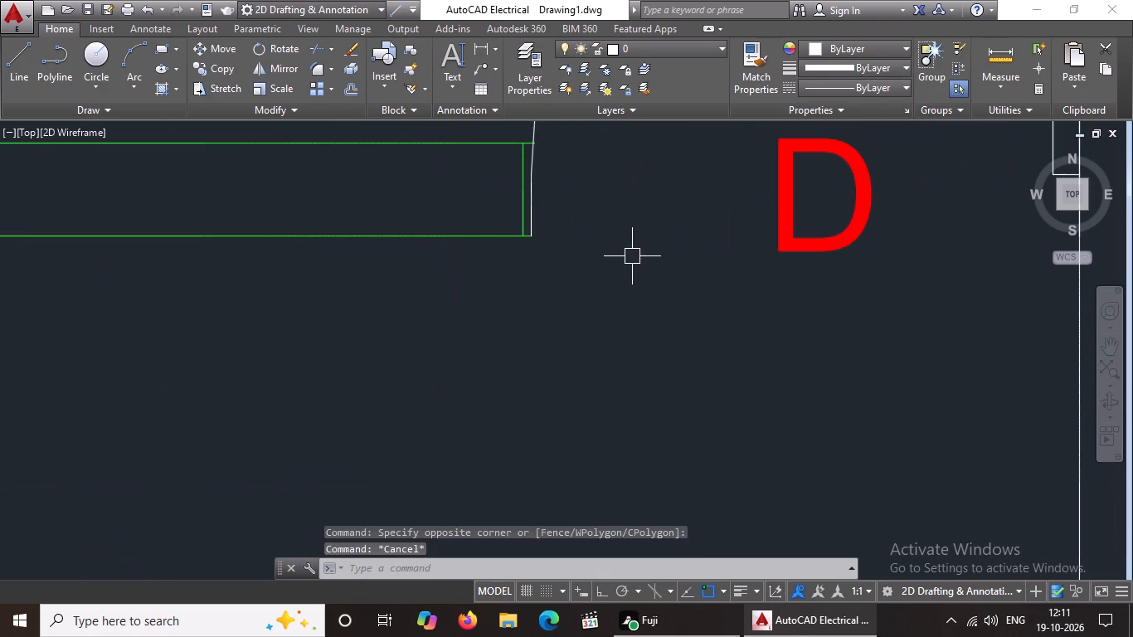
click(518, 182)
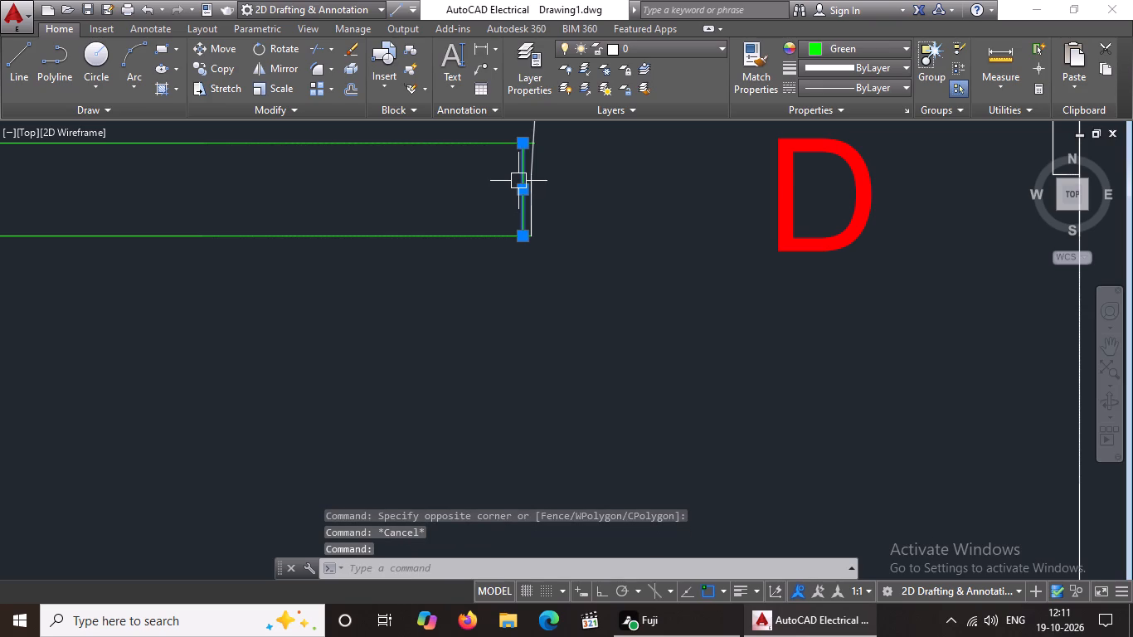
key(Delete)
Erase the two T & B-side line pieces of the wall between the first floor T & B and kitchen.
scroll(570, 207, down, 3)
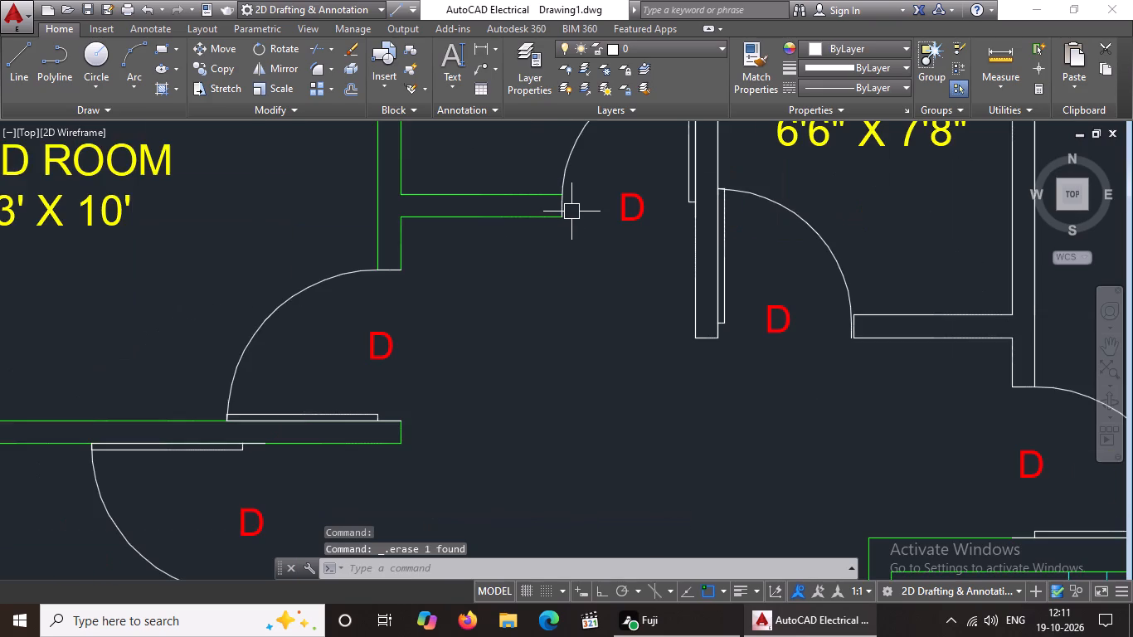
scroll(571, 212, down, 2)
middle_drag(571, 212, 563, 286)
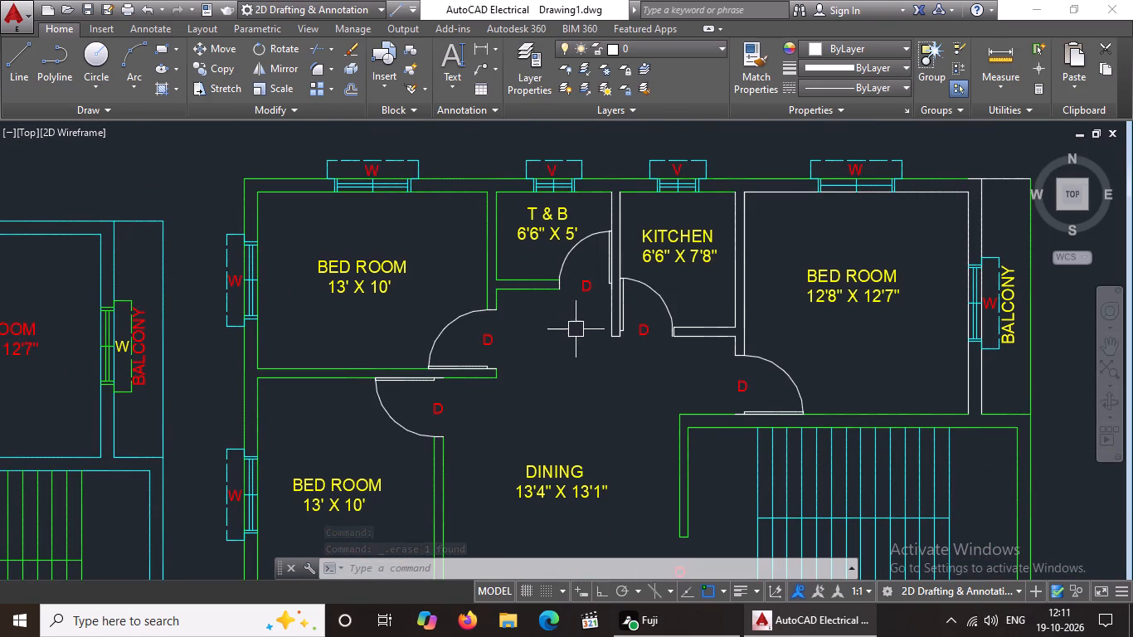
scroll(621, 274, down, 2)
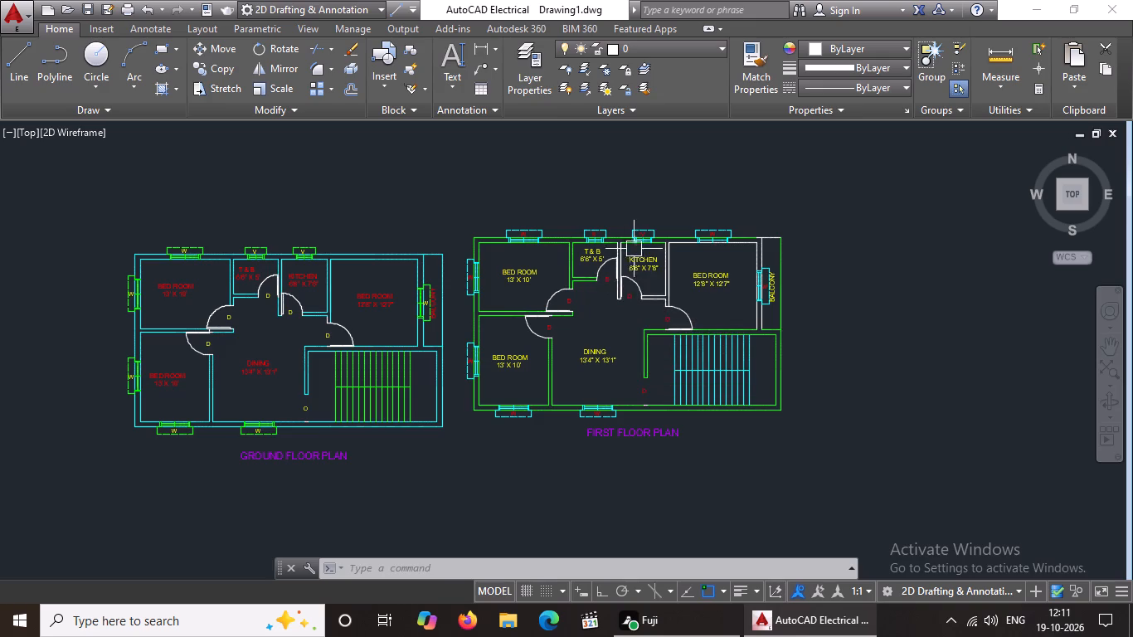
scroll(623, 248, up, 3)
click(597, 260)
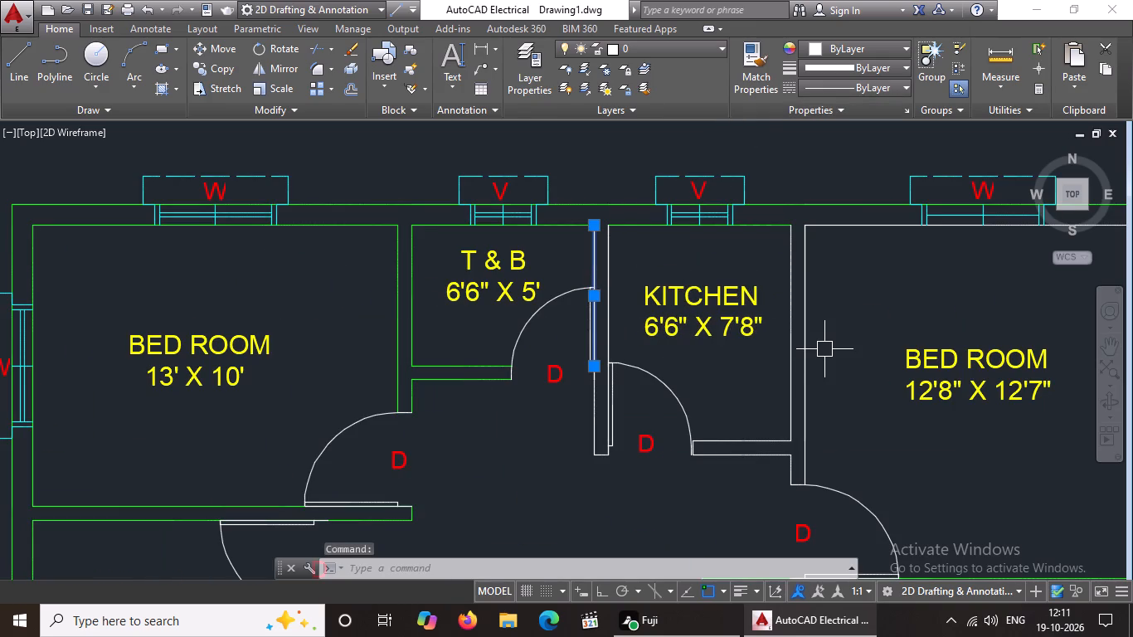
key(Delete)
click(593, 424)
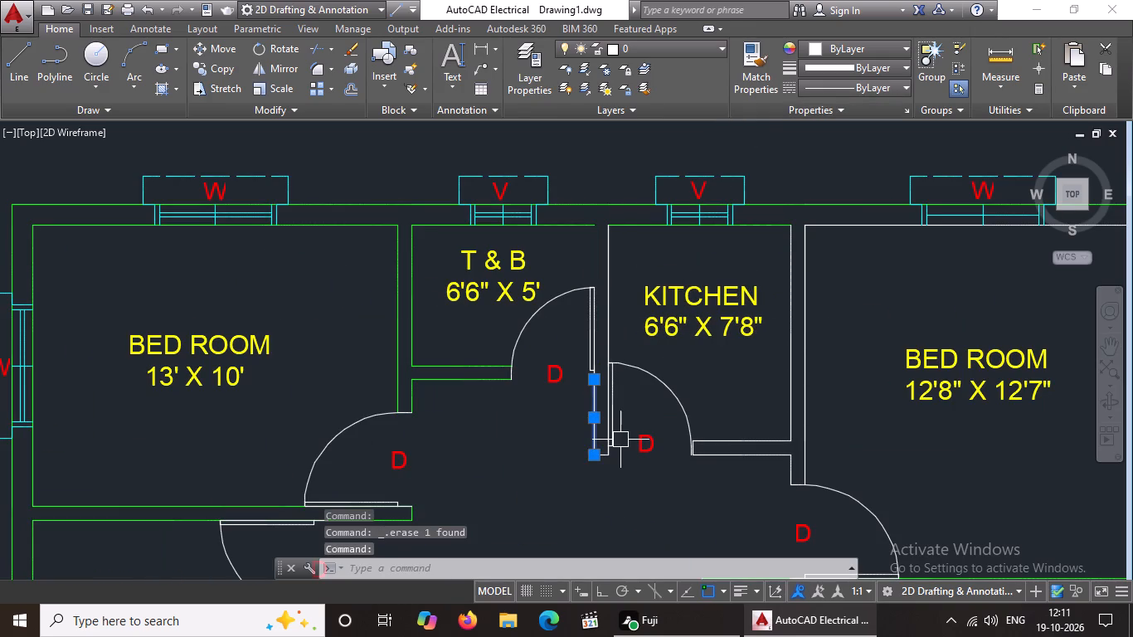
key(Delete)
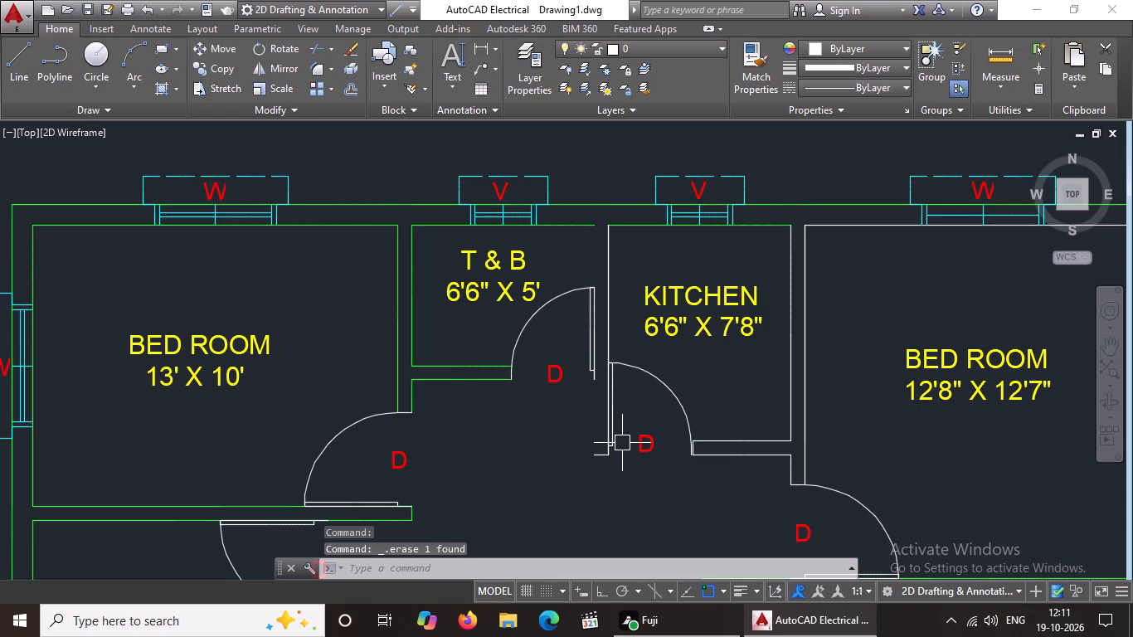
Offset the kitchen-side line of the wall between the first floor T & B and kitchen by 6" towards the T & B.
key(o)
key(Return)
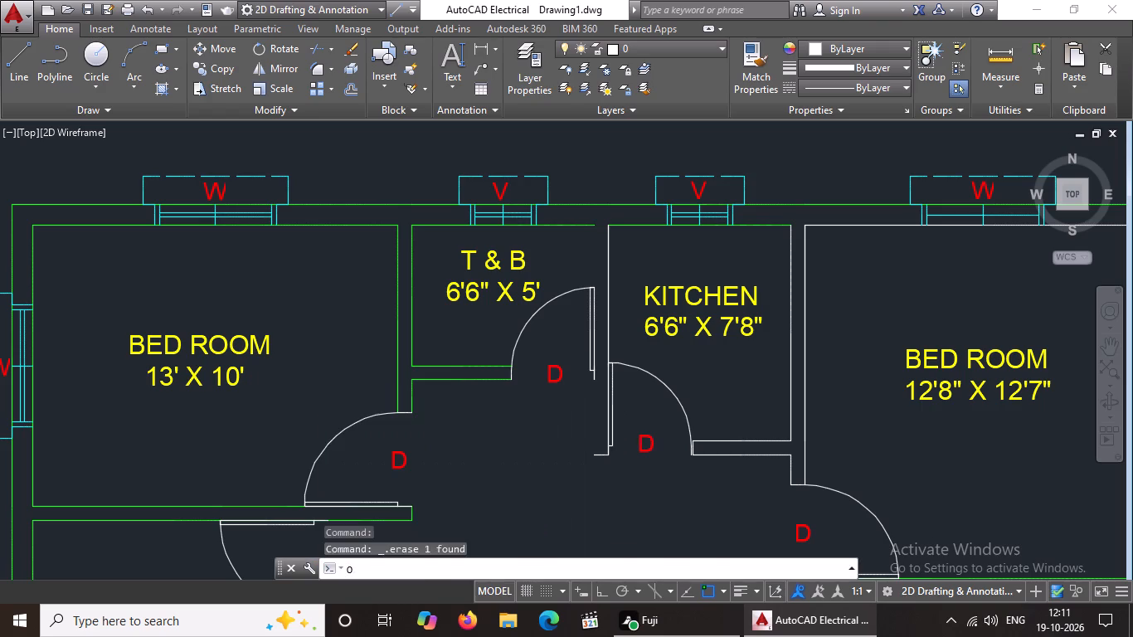
key(6)
key(shift+quotedbl)
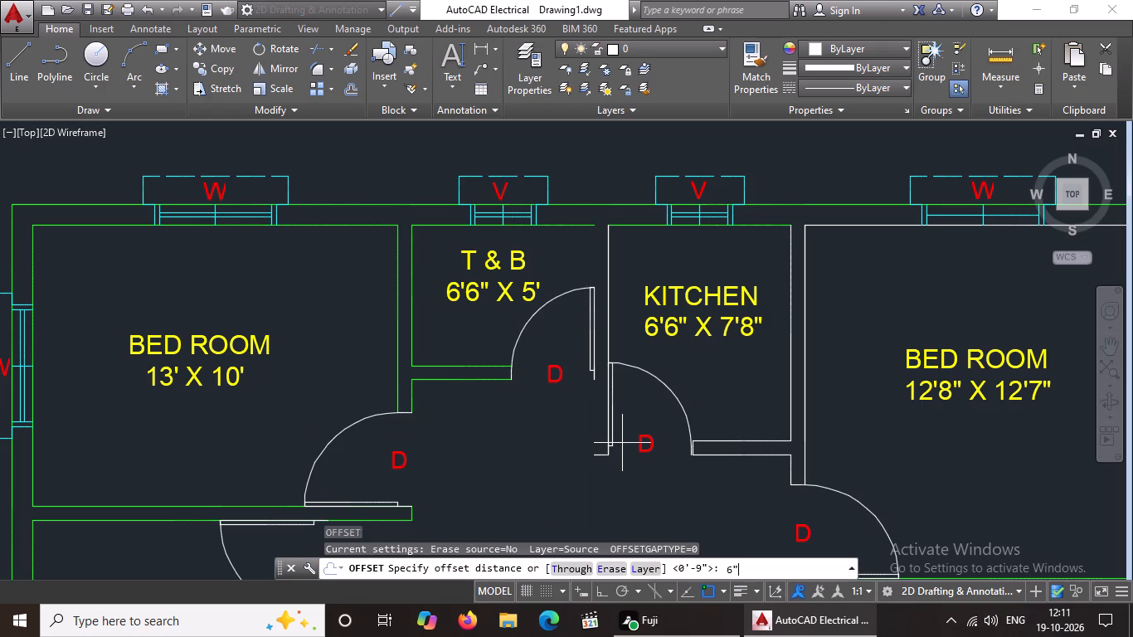
key(Return)
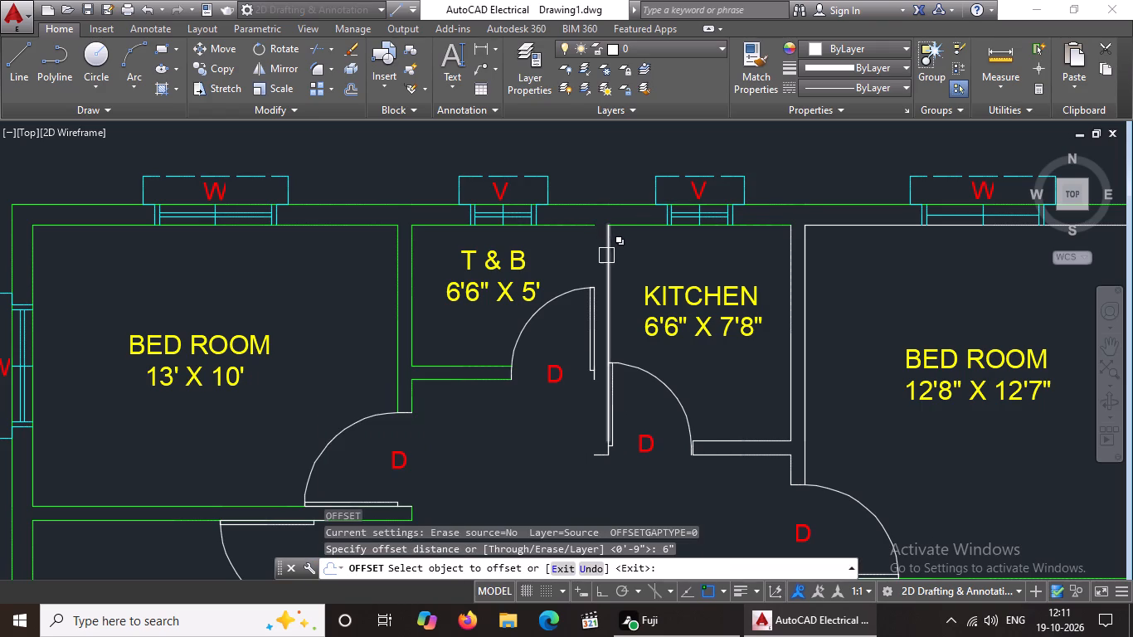
drag(605, 256, 597, 260)
click(680, 318)
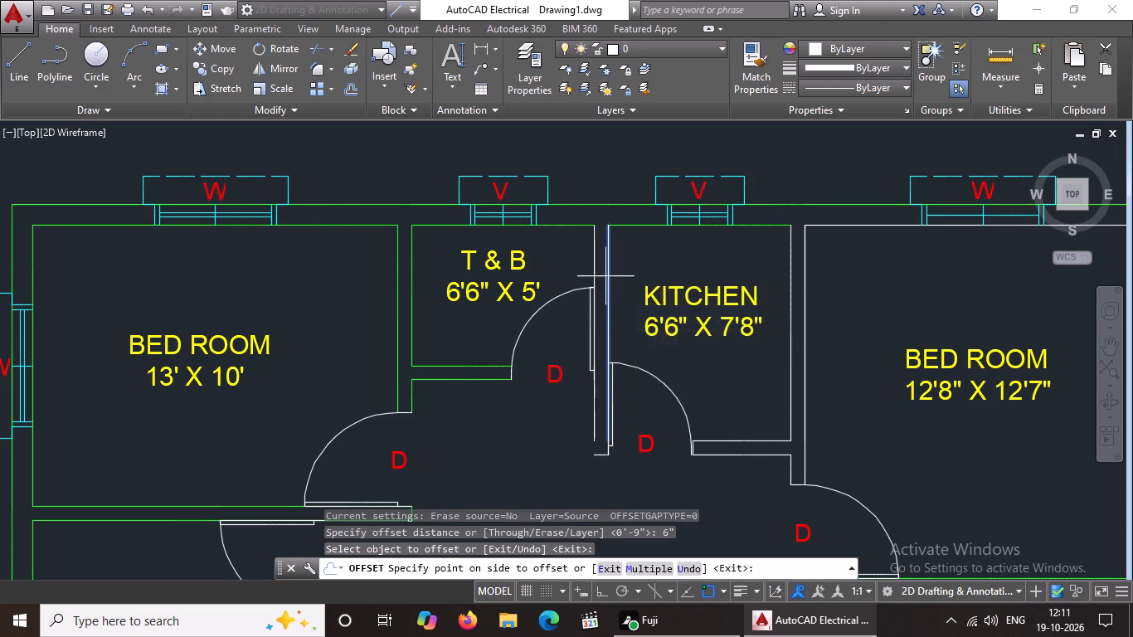
click(586, 267)
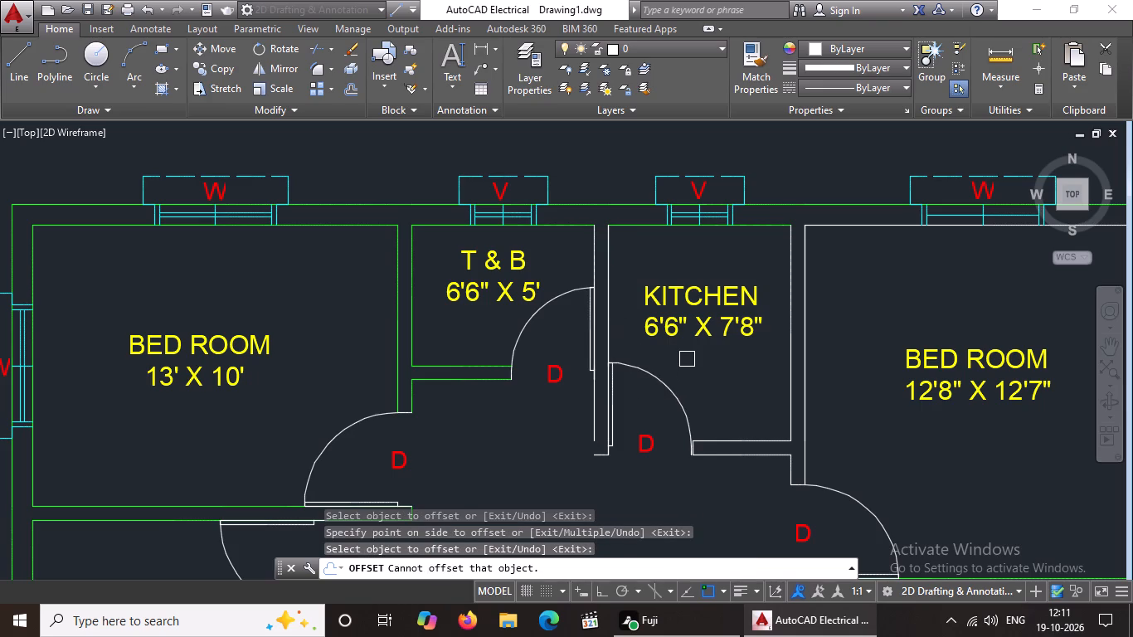
key(Escape)
Extend the T & B-side line of the wall between the first floor T & B and kitchen to the wall's end line.
text(EX)
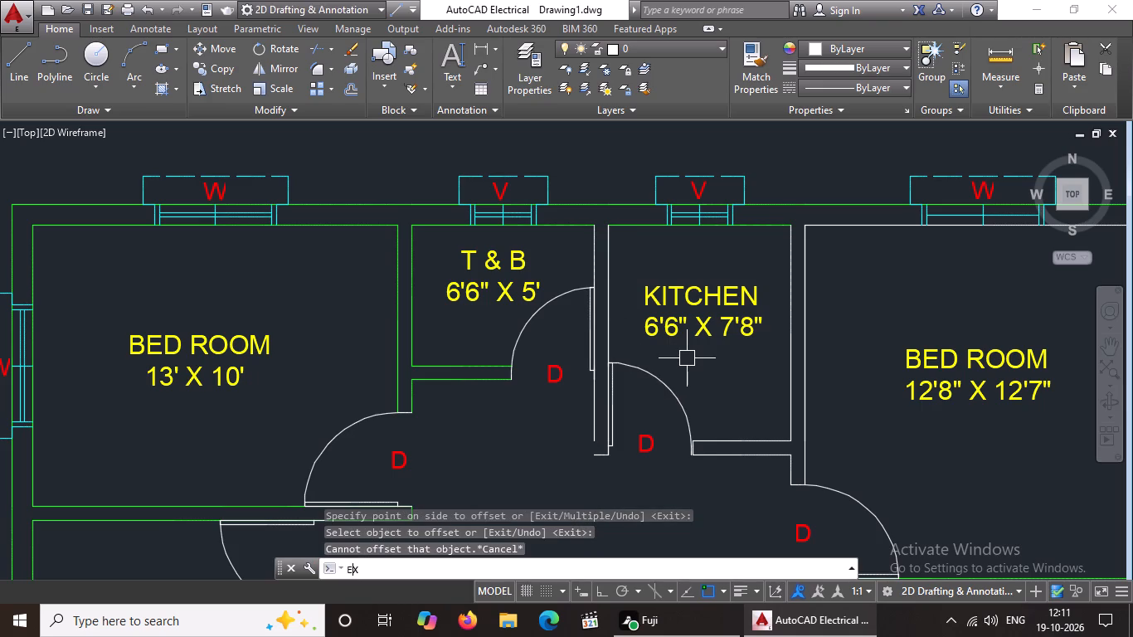
key(space)
key(space)
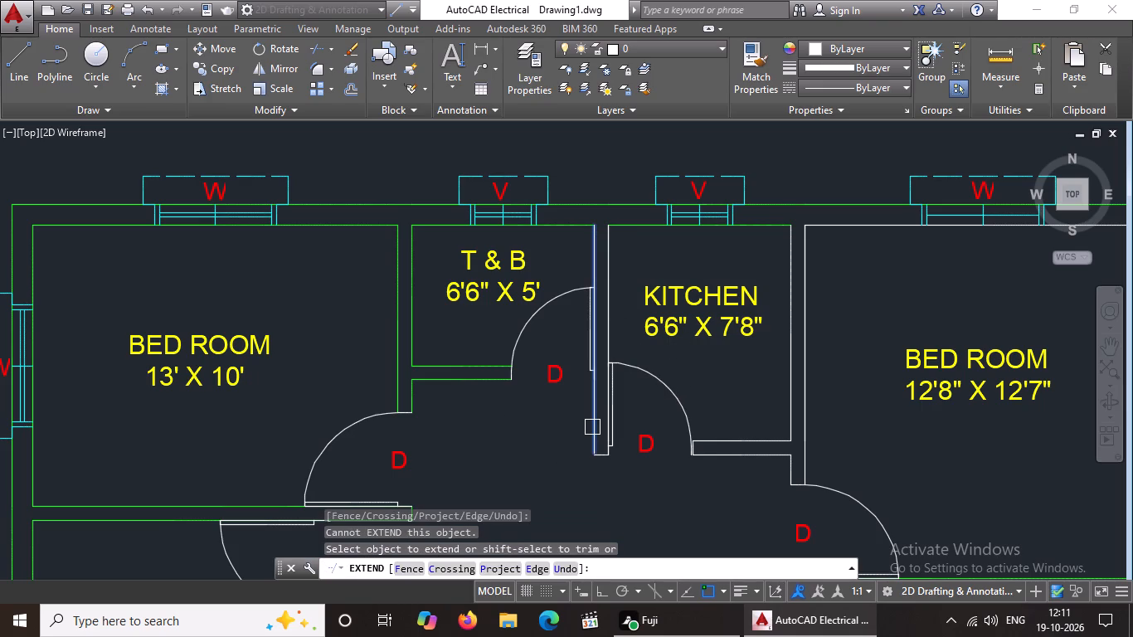
click(592, 426)
click(589, 440)
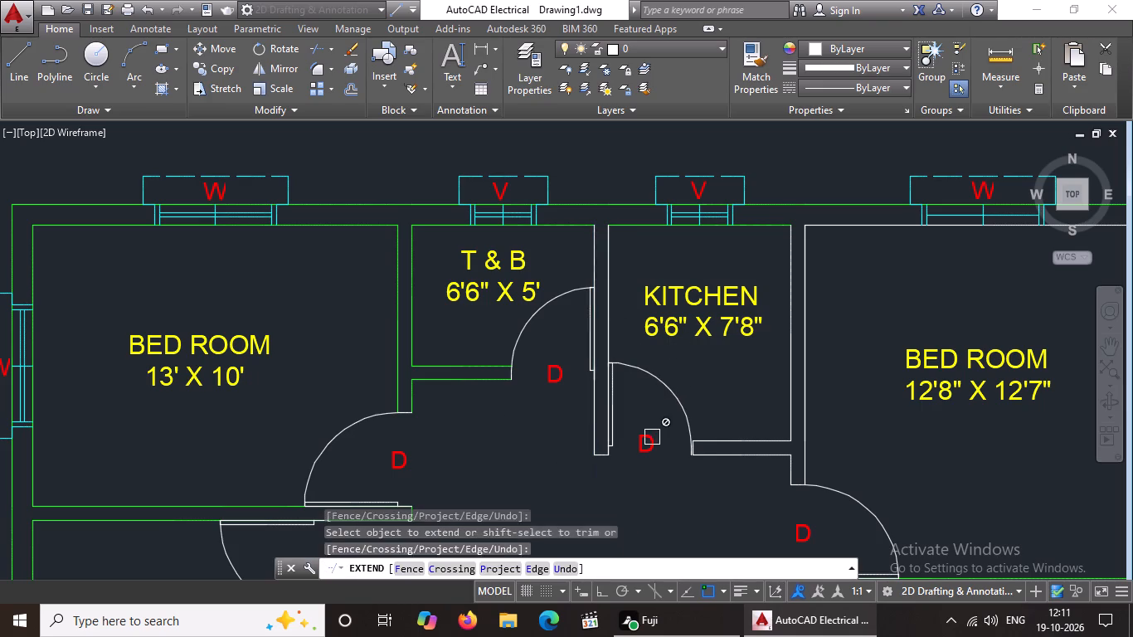
scroll(663, 429, down, 2)
key(Escape)
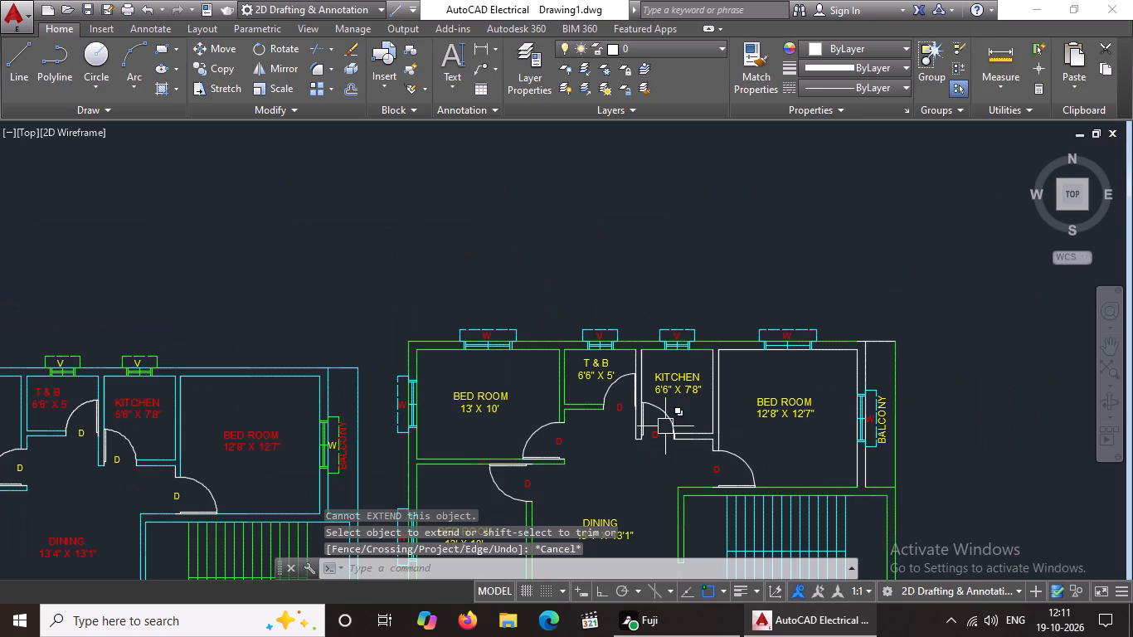
Set the colour of both lines and the end line of the wall between the first floor T & B and kitchen to green.
scroll(641, 382, up, 3)
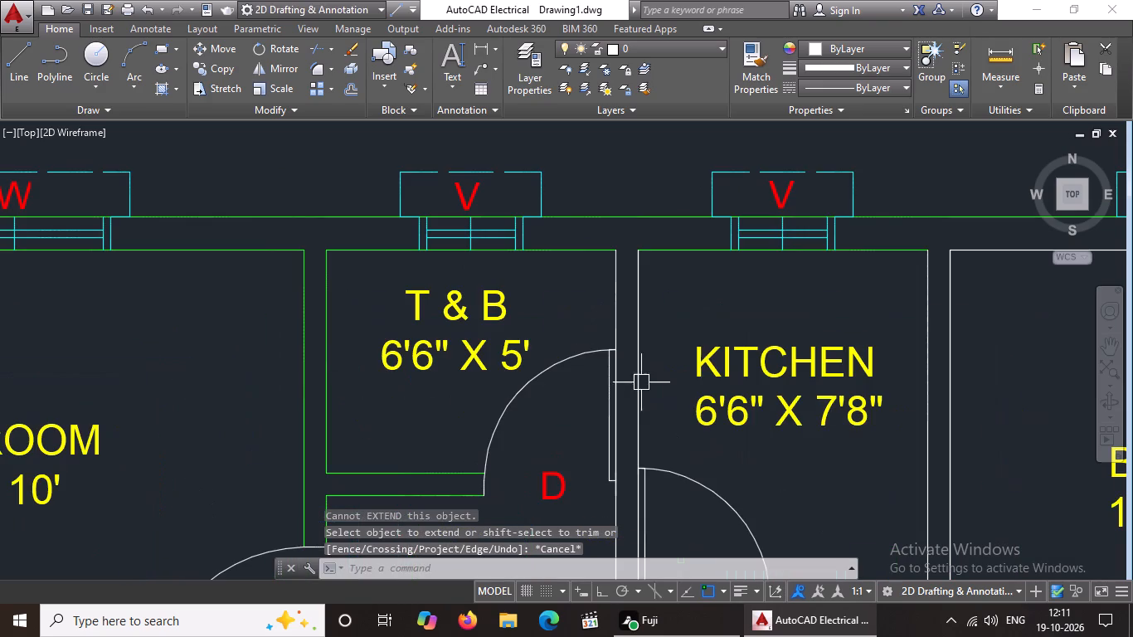
click(617, 315)
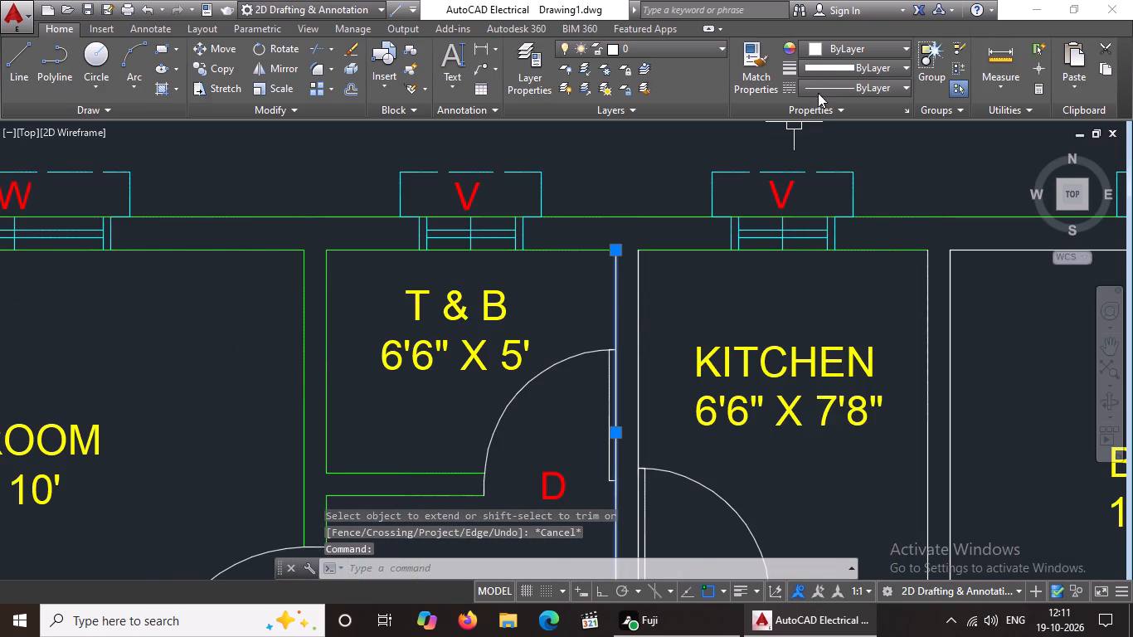
click(840, 47)
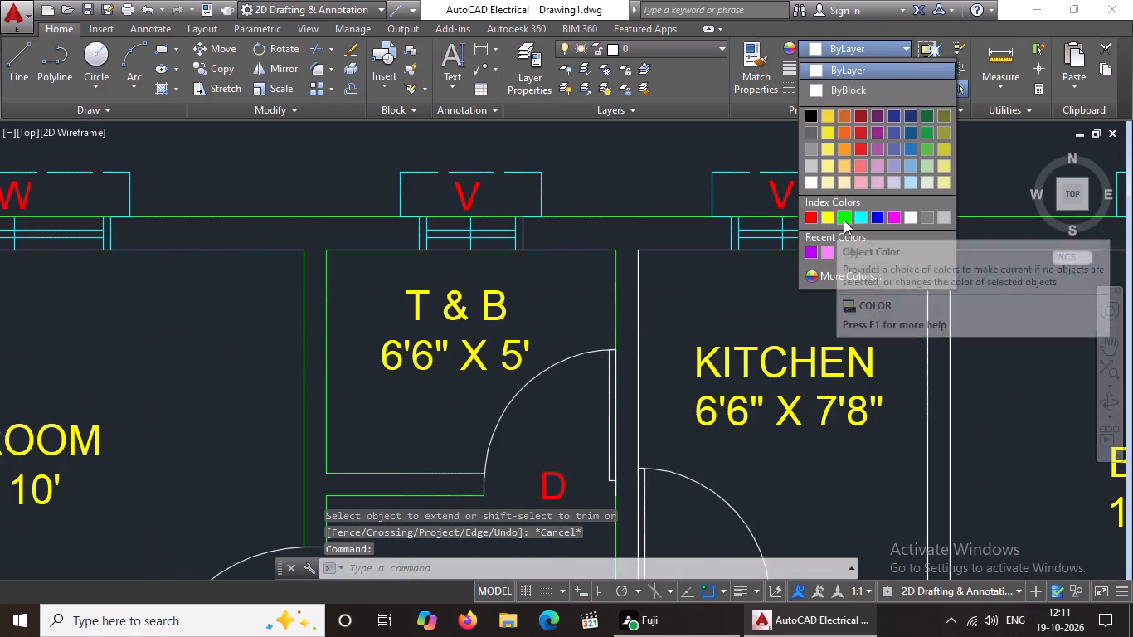
click(844, 219)
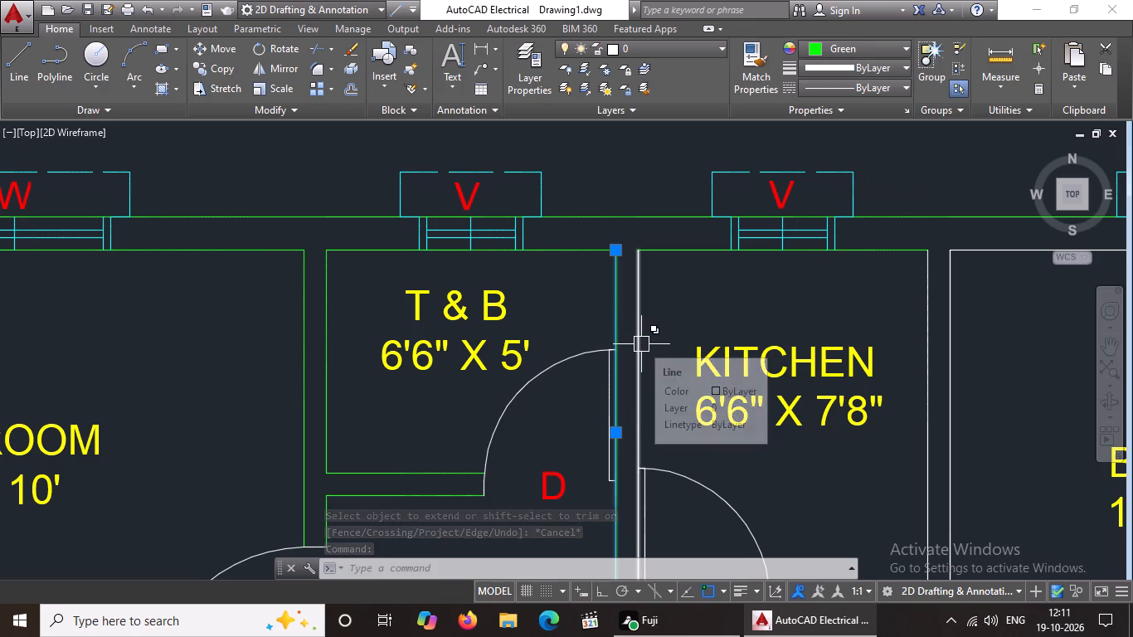
click(641, 344)
click(753, 410)
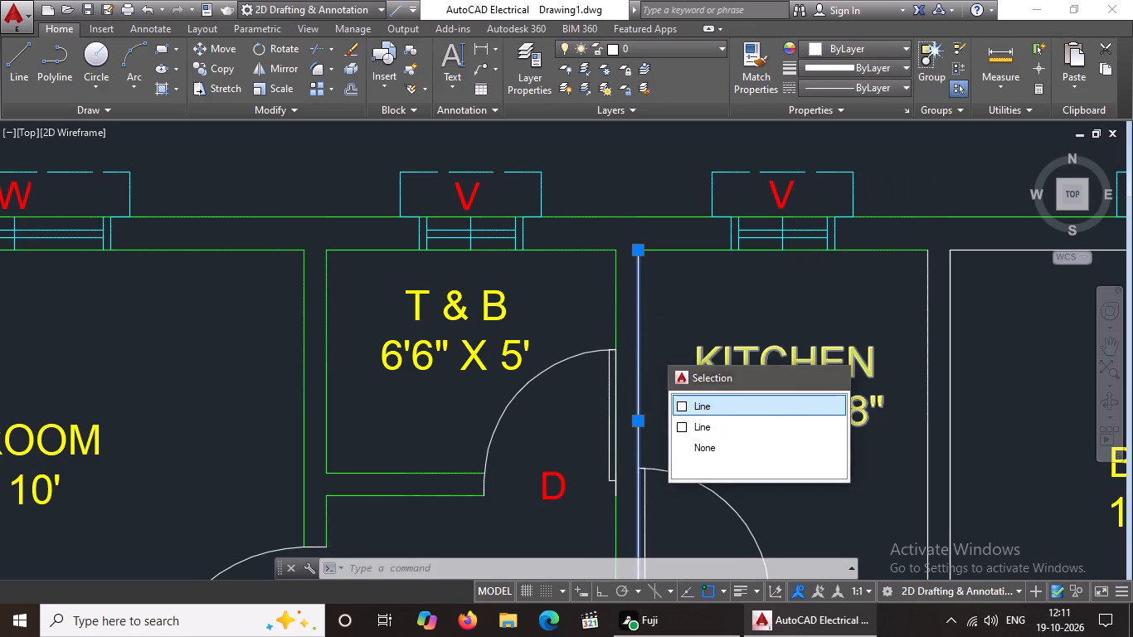
click(892, 51)
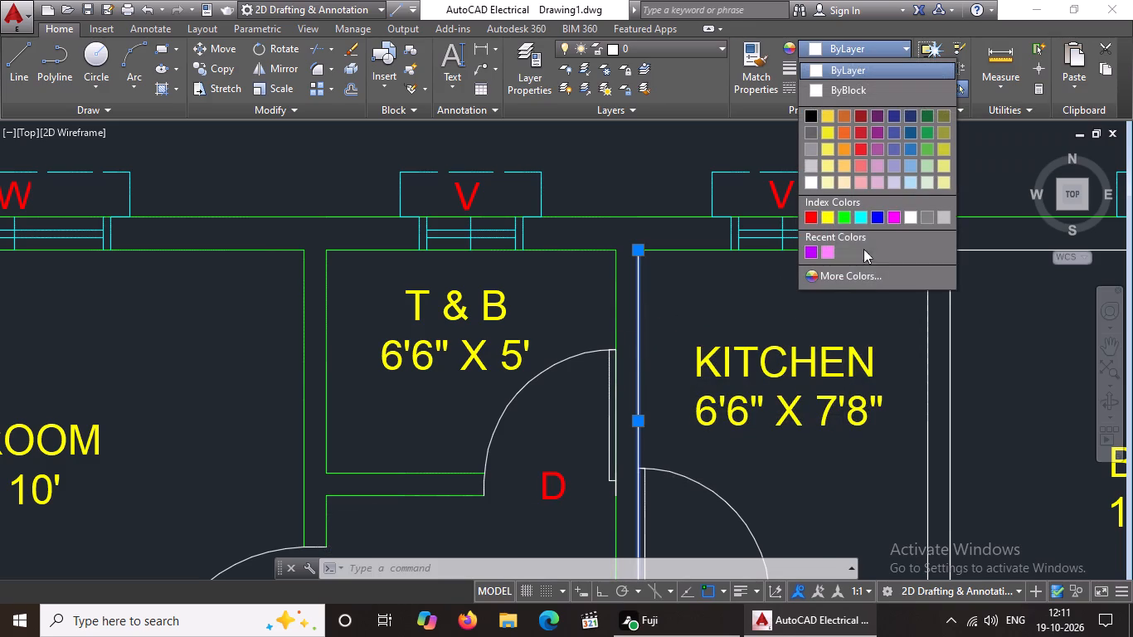
click(845, 217)
scroll(716, 270, down, 2)
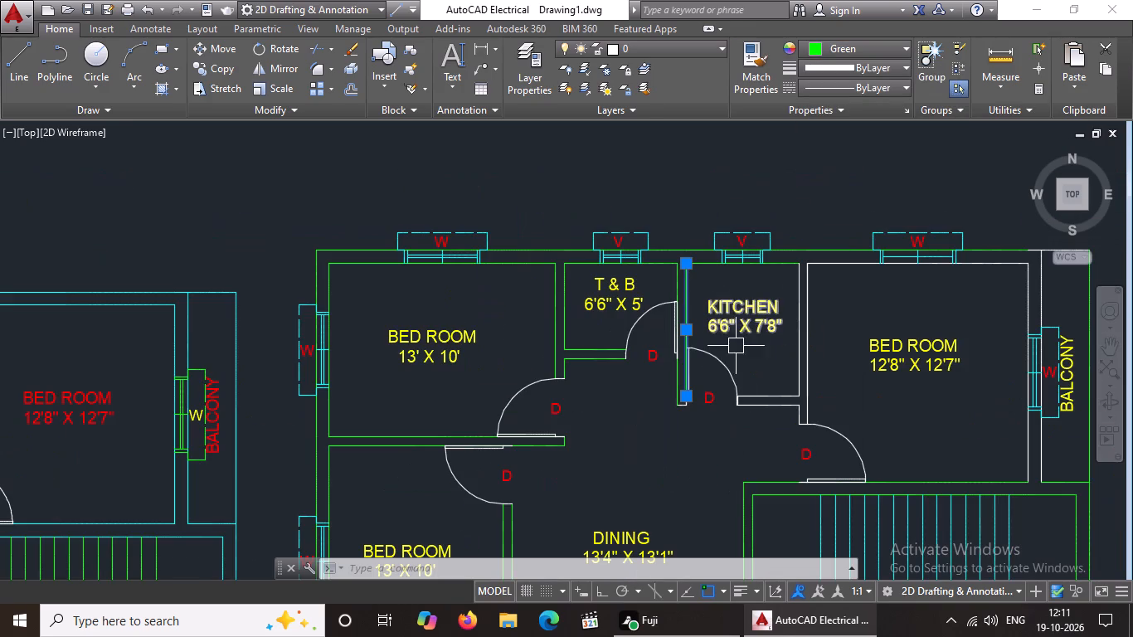
scroll(727, 407, up, 2)
scroll(618, 402, up, 1)
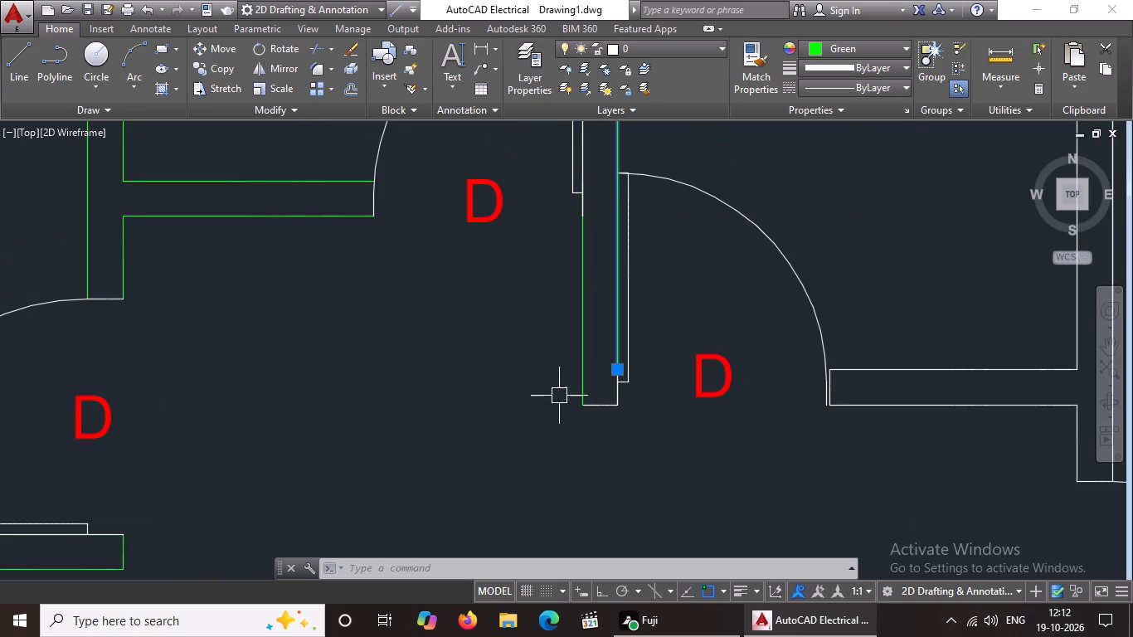
click(559, 396)
click(653, 418)
click(825, 49)
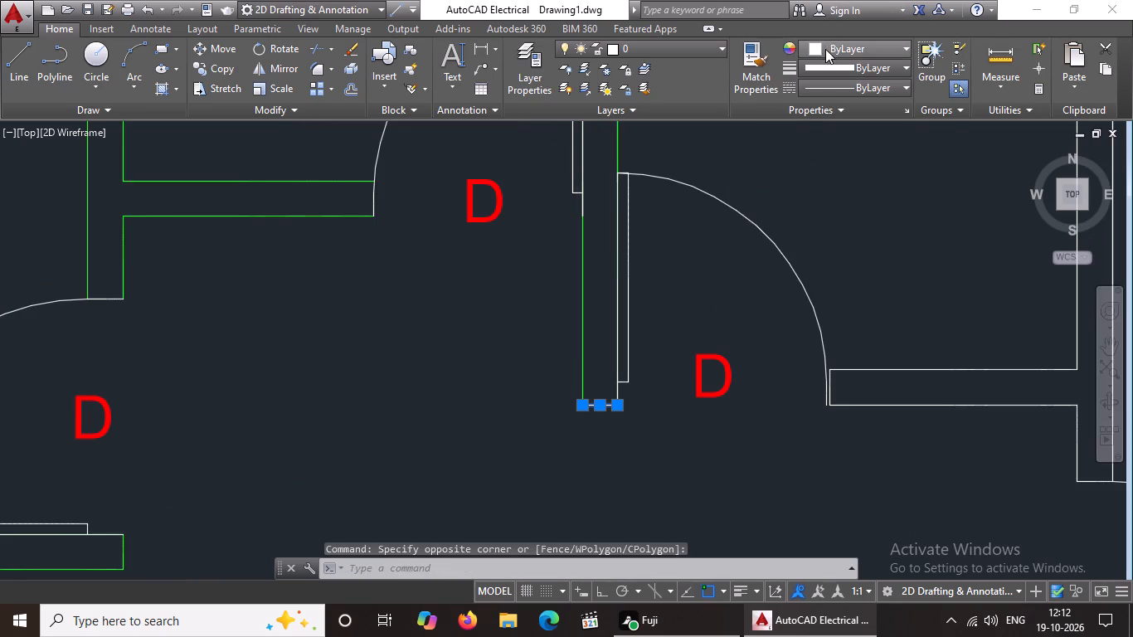
click(839, 221)
Erase the short end line of the wall below the first floor kitchen, beside the kitchen door.
scroll(772, 264, down, 2)
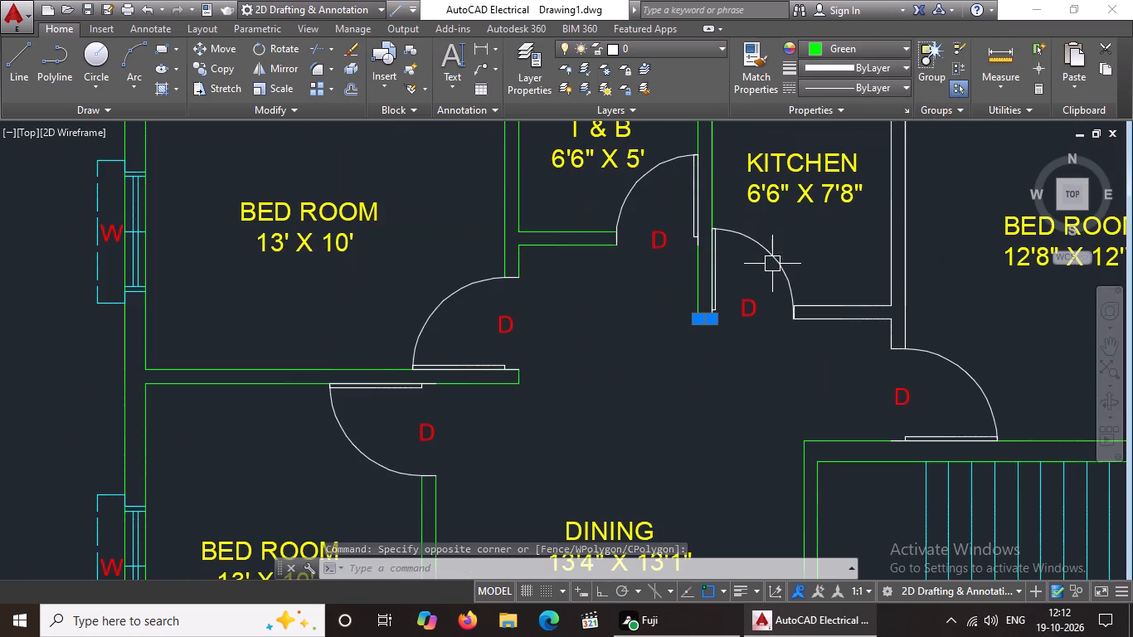
scroll(796, 252, down, 1)
middle_drag(808, 245, 686, 260)
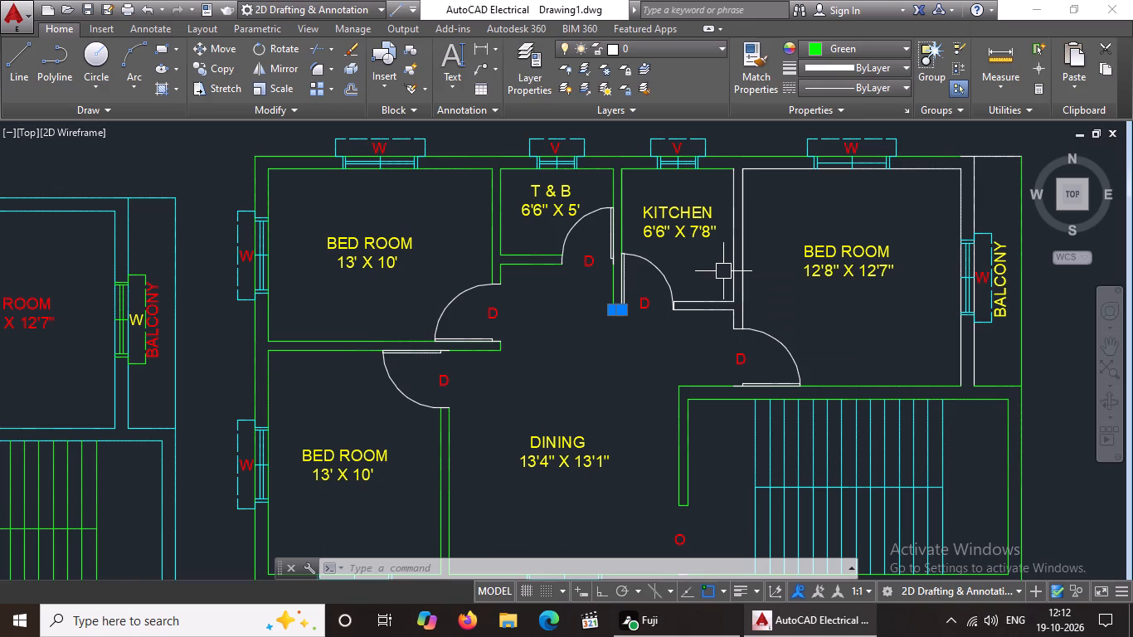
scroll(725, 263, down, 2)
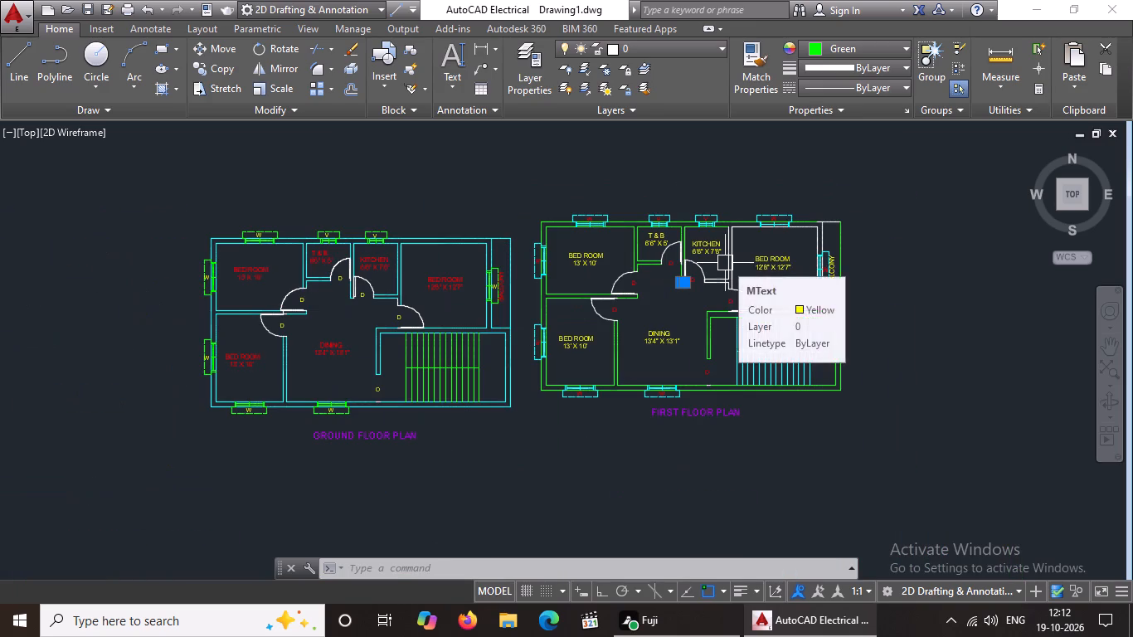
scroll(717, 249, up, 2)
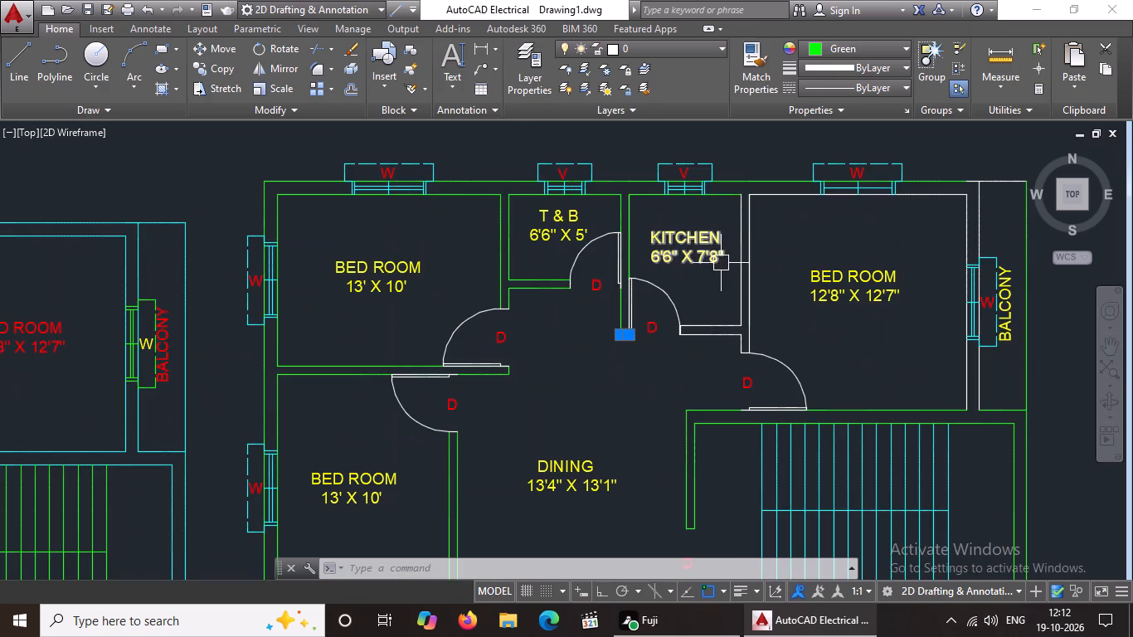
scroll(721, 264, up, 1)
scroll(659, 370, up, 1)
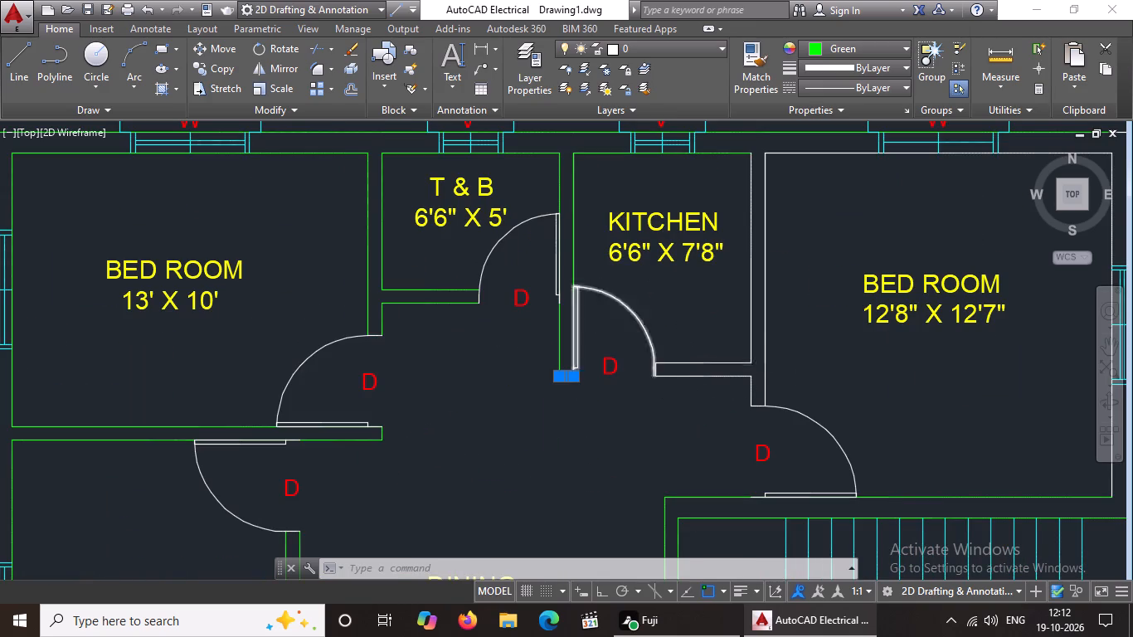
scroll(659, 370, up, 3)
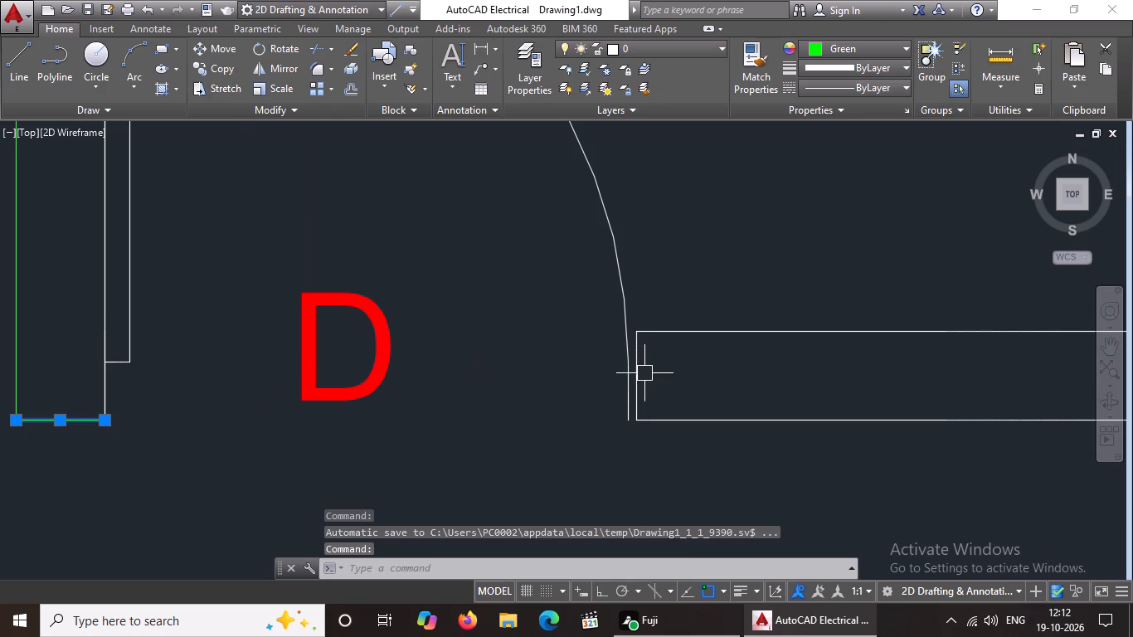
click(639, 377)
key(BackSpace)
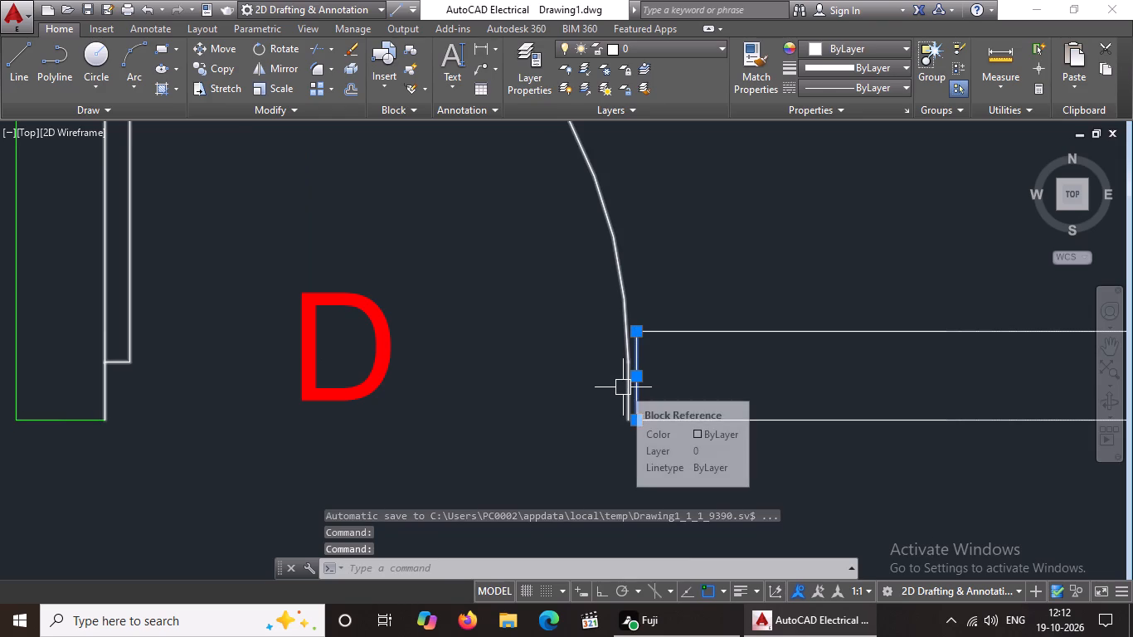
key(BackSpace)
key(BackSpace)
key(BackSpace)
key(Delete)
key(Delete)
key(Delete)
key(Delete)
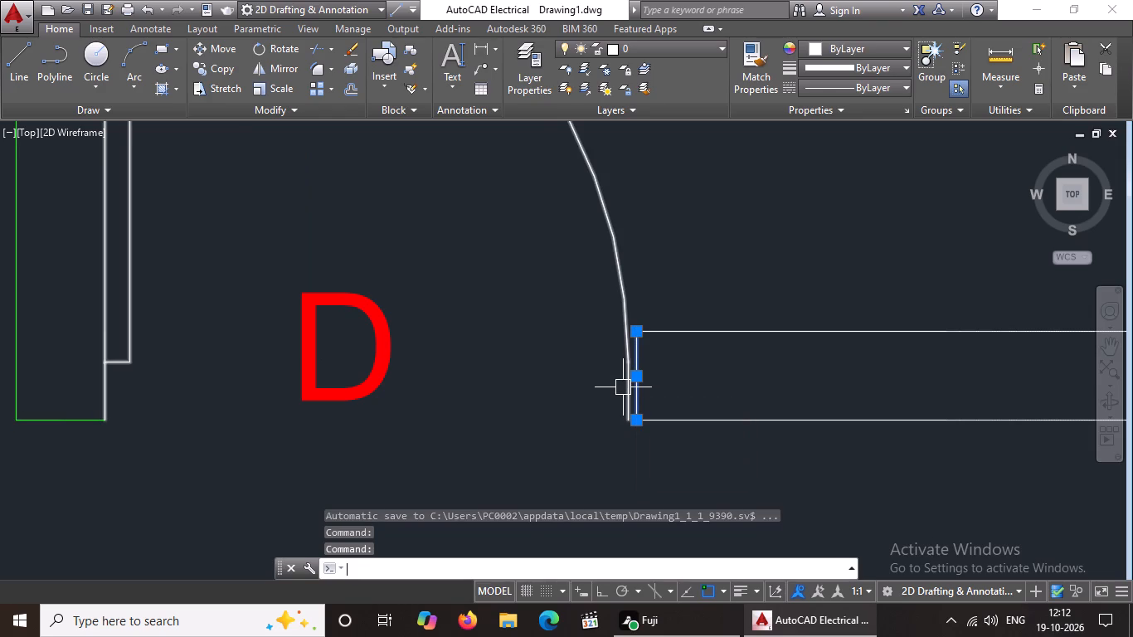
click(698, 389)
key(Delete)
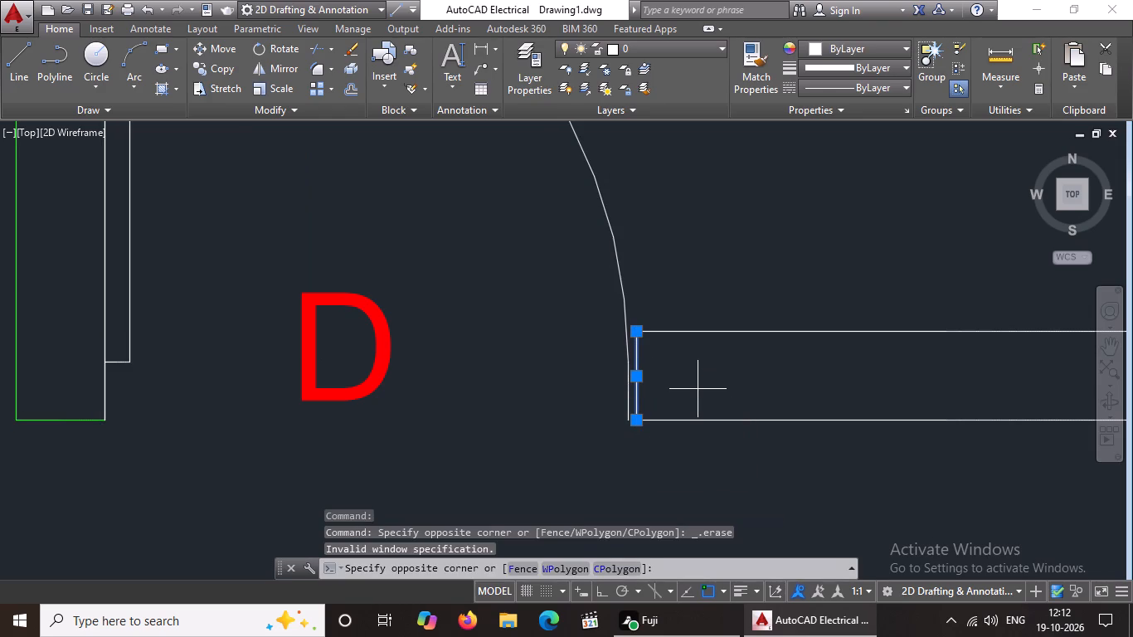
key(Delete)
key(Delete)
key(Escape)
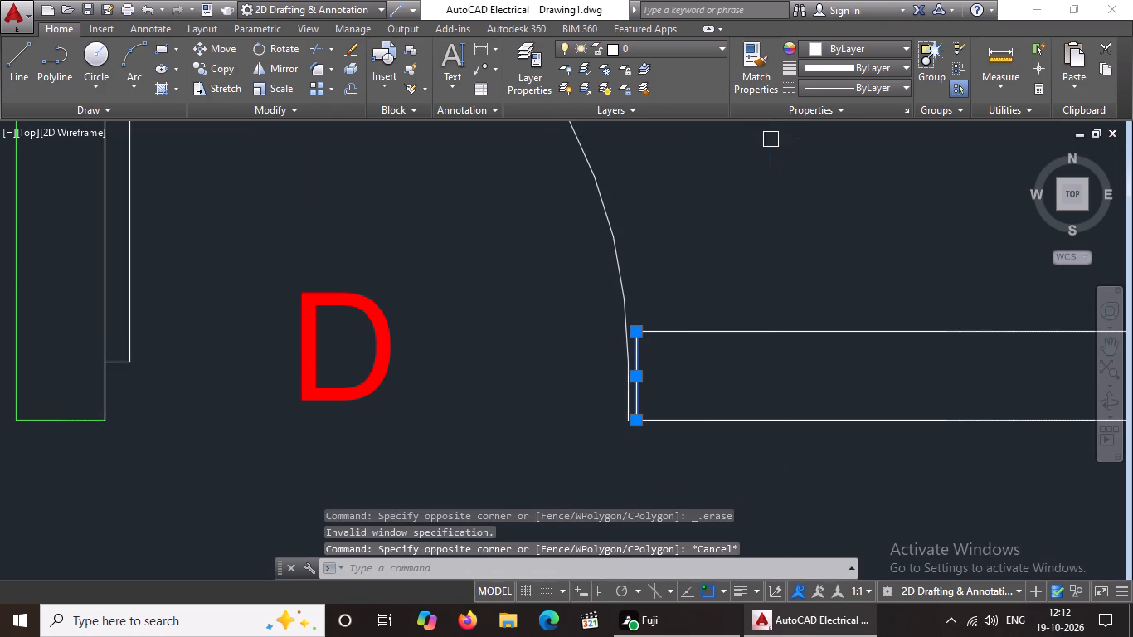
key(Delete)
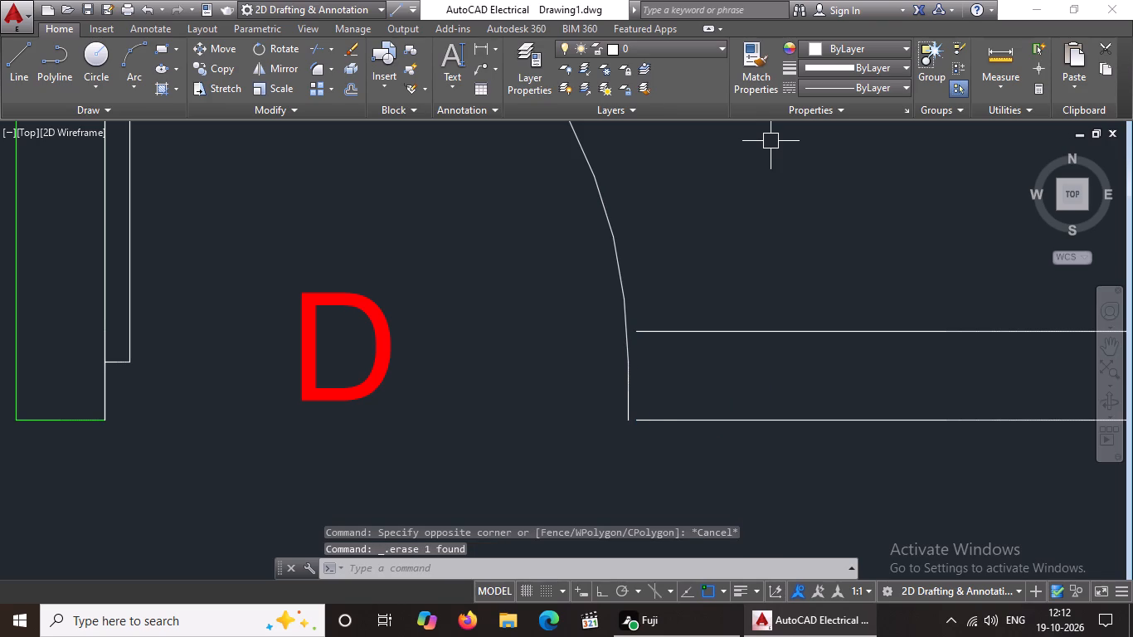
Extend both lines of the wall below the first floor kitchen to the kitchen door's edge.
text(EX)
key(space)
key(space)
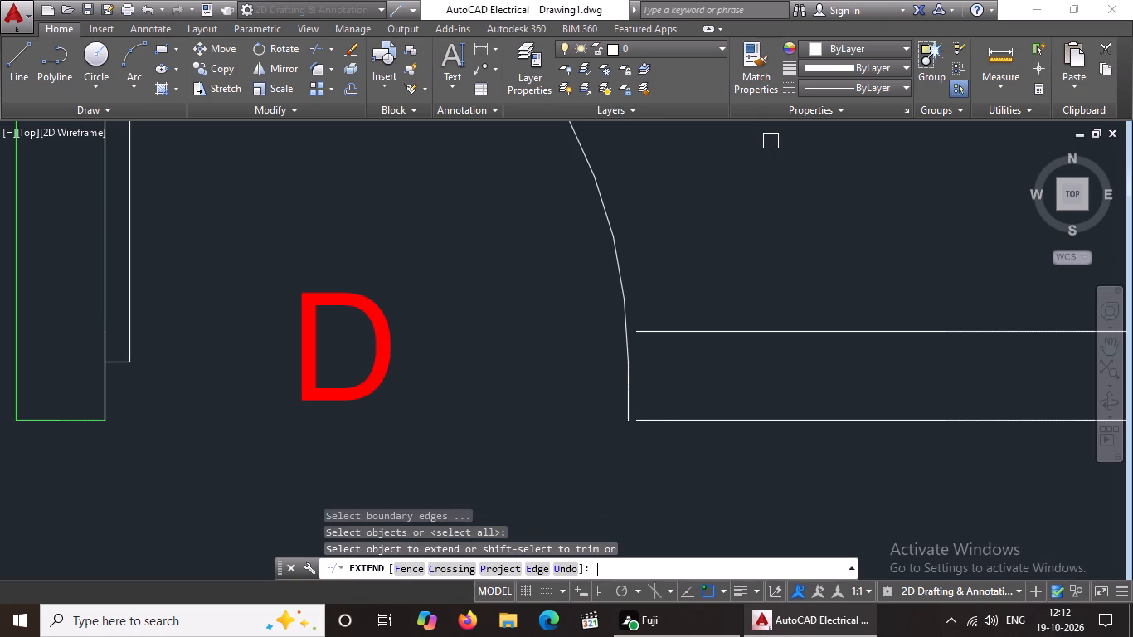
click(664, 425)
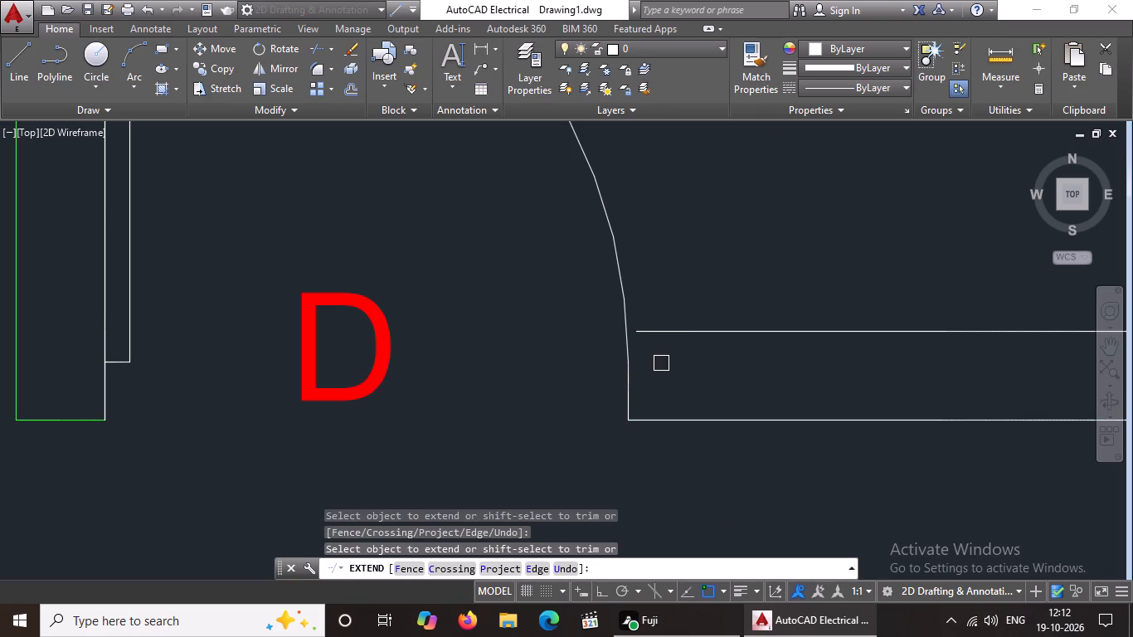
click(650, 333)
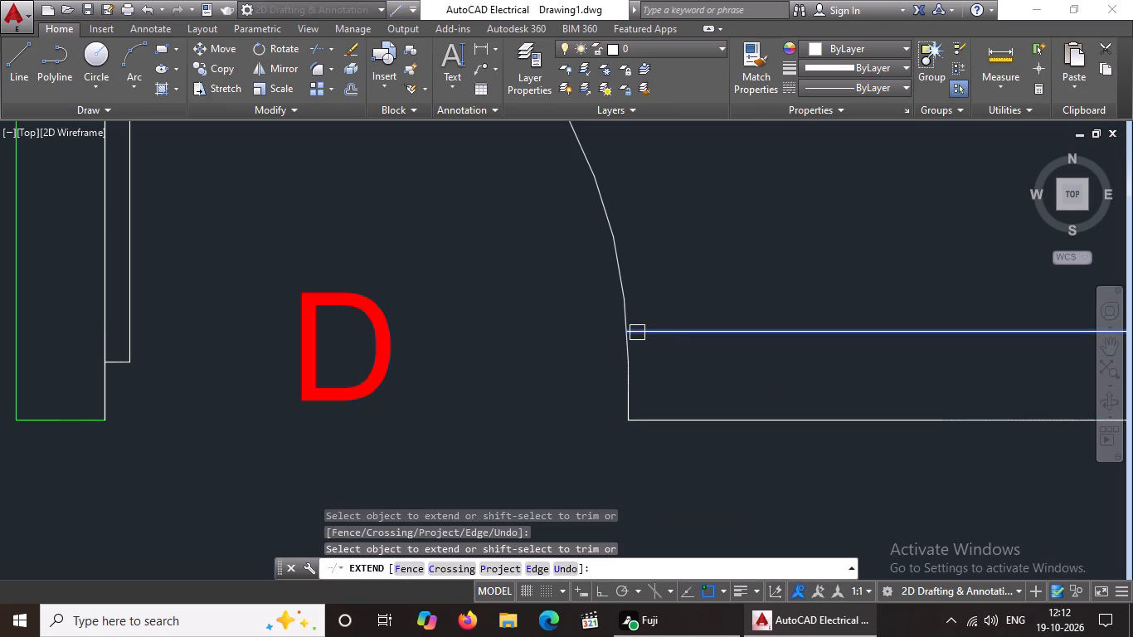
click(637, 333)
scroll(657, 330, down, 2)
scroll(766, 361, down, 2)
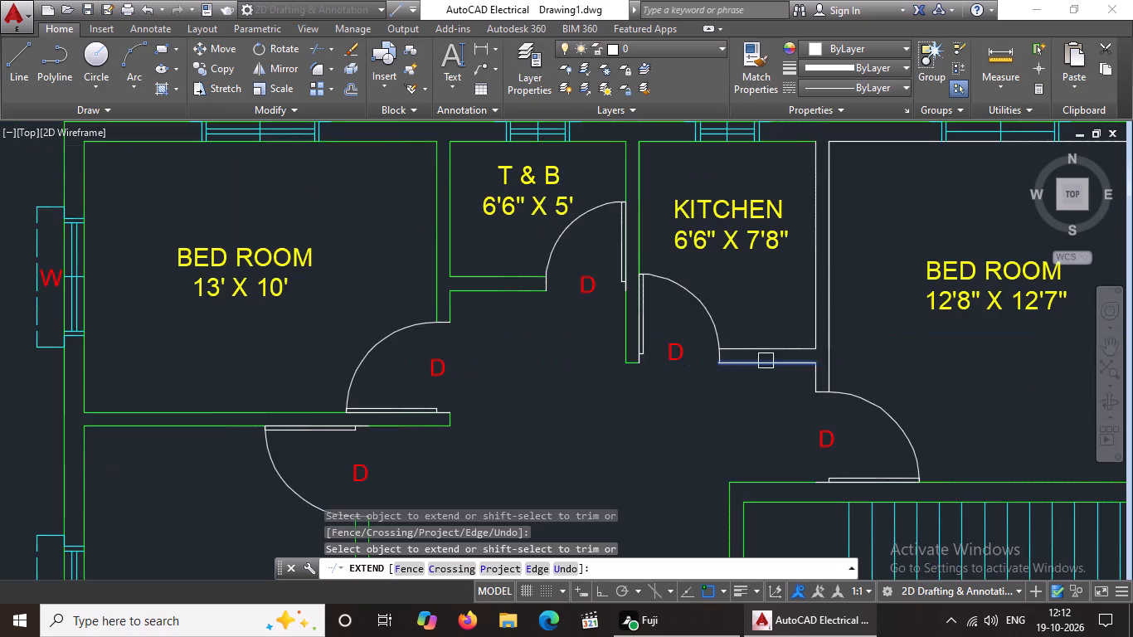
scroll(789, 353, down, 1)
middle_drag(768, 336, 653, 357)
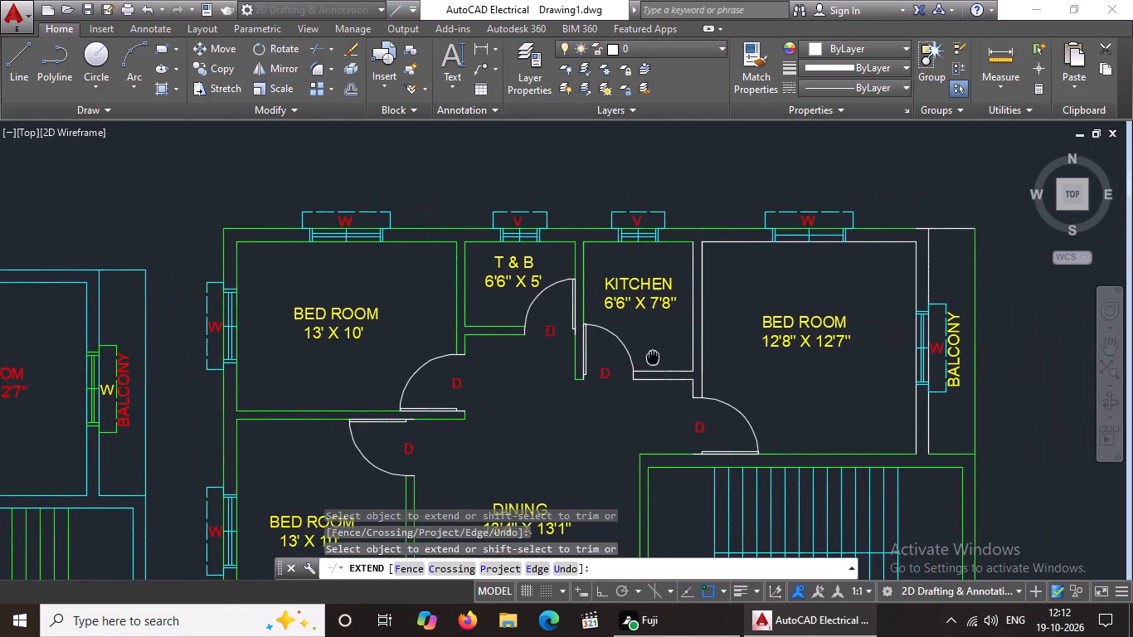
middle_drag(653, 357, 652, 357)
scroll(719, 338, down, 1)
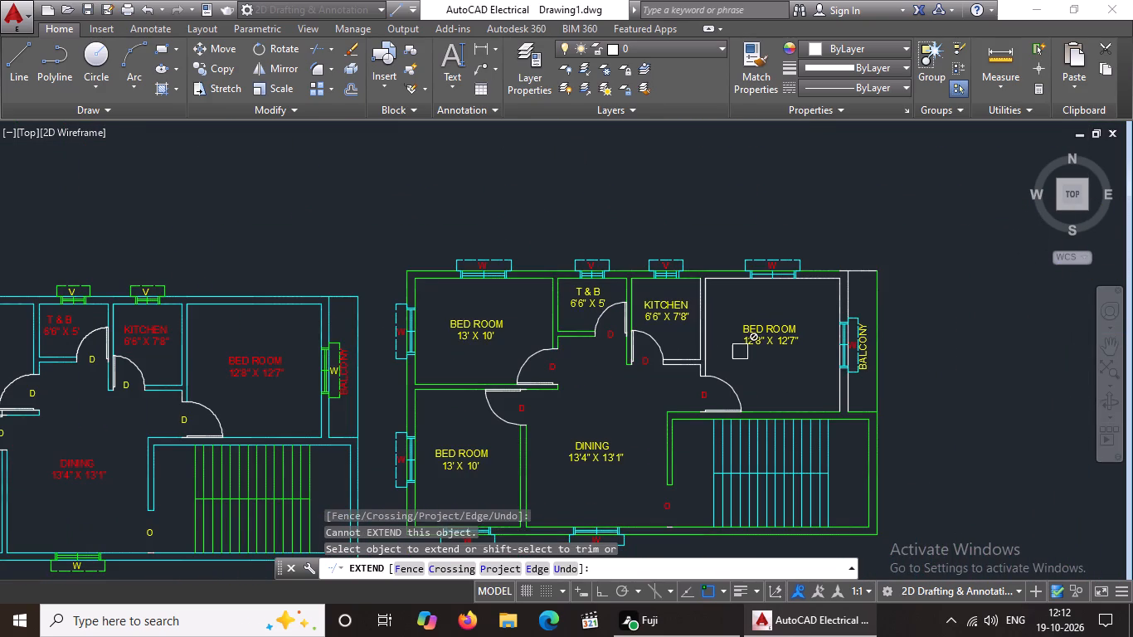
key(Escape)
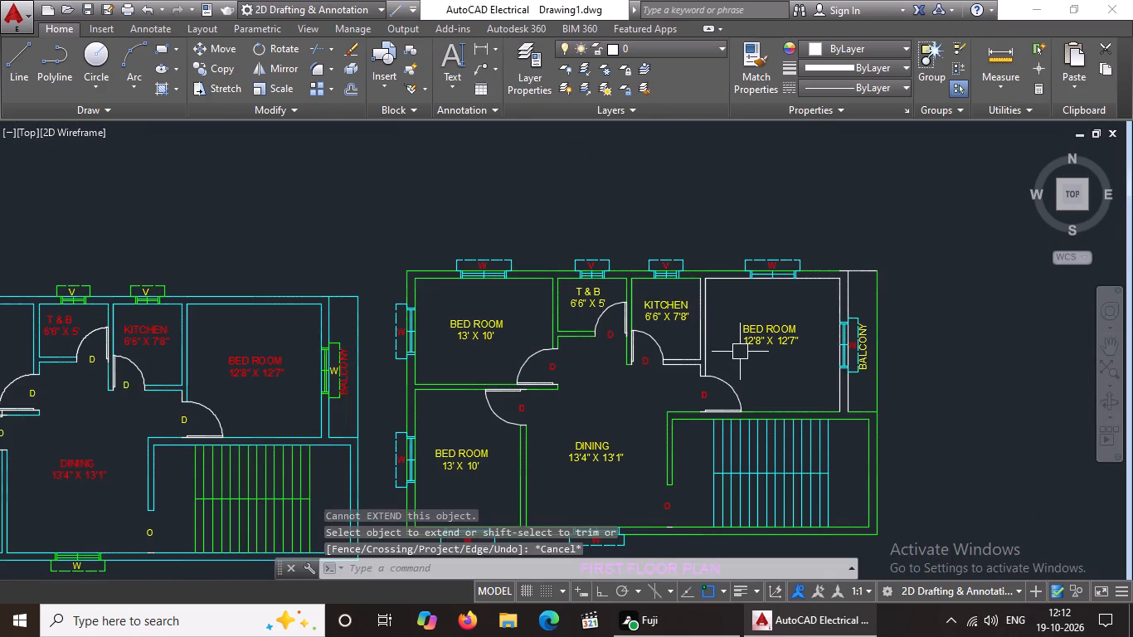
Set the colour of the upper inner wall line of the first floor 12'8" X 12'7" bedroom to green.
scroll(727, 293, up, 2)
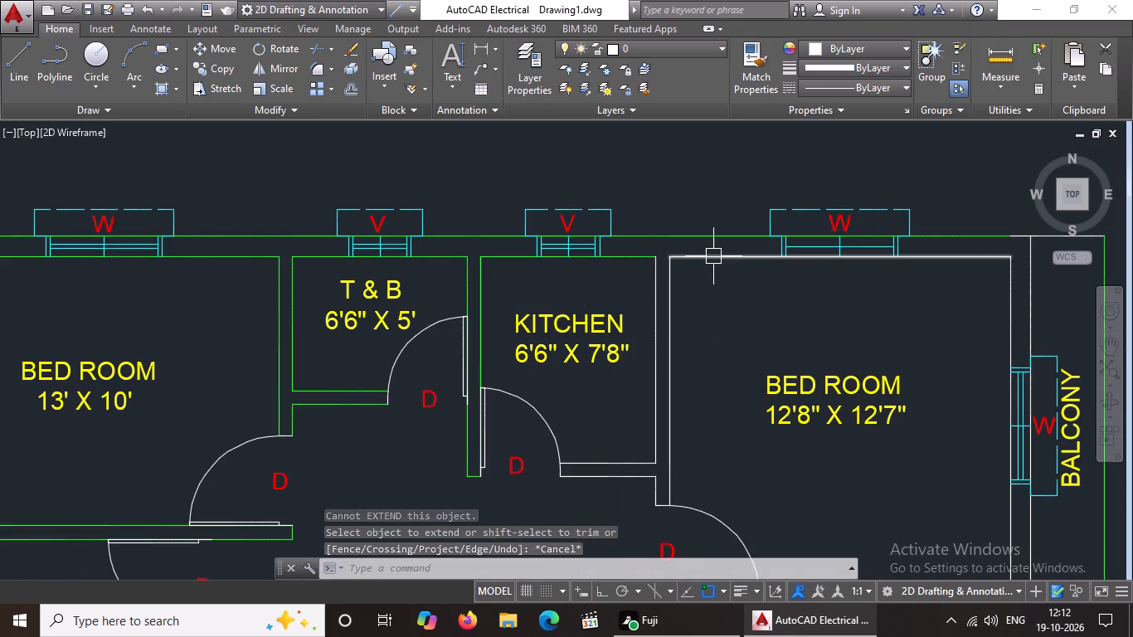
click(713, 256)
click(853, 48)
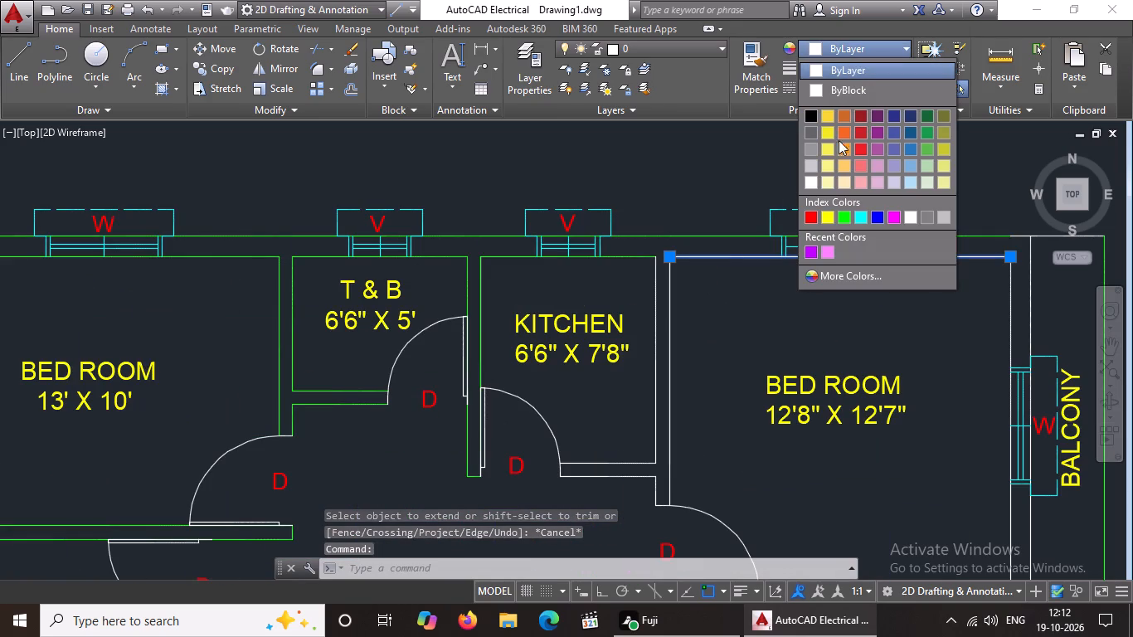
drag(844, 213, 843, 223)
scroll(780, 273, down, 2)
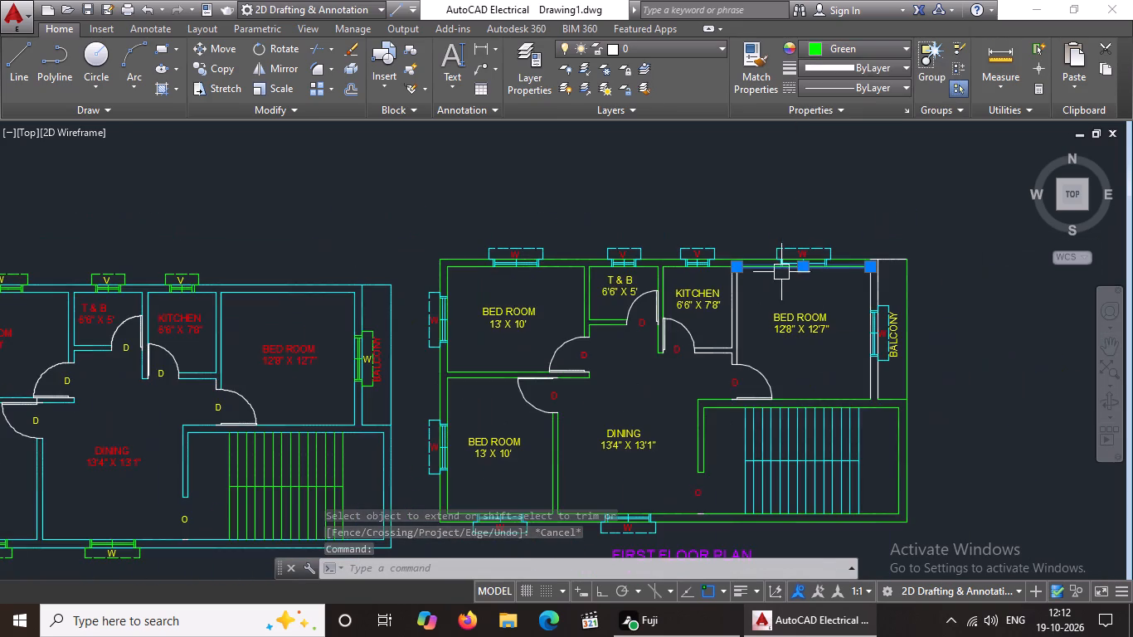
scroll(738, 369, up, 3)
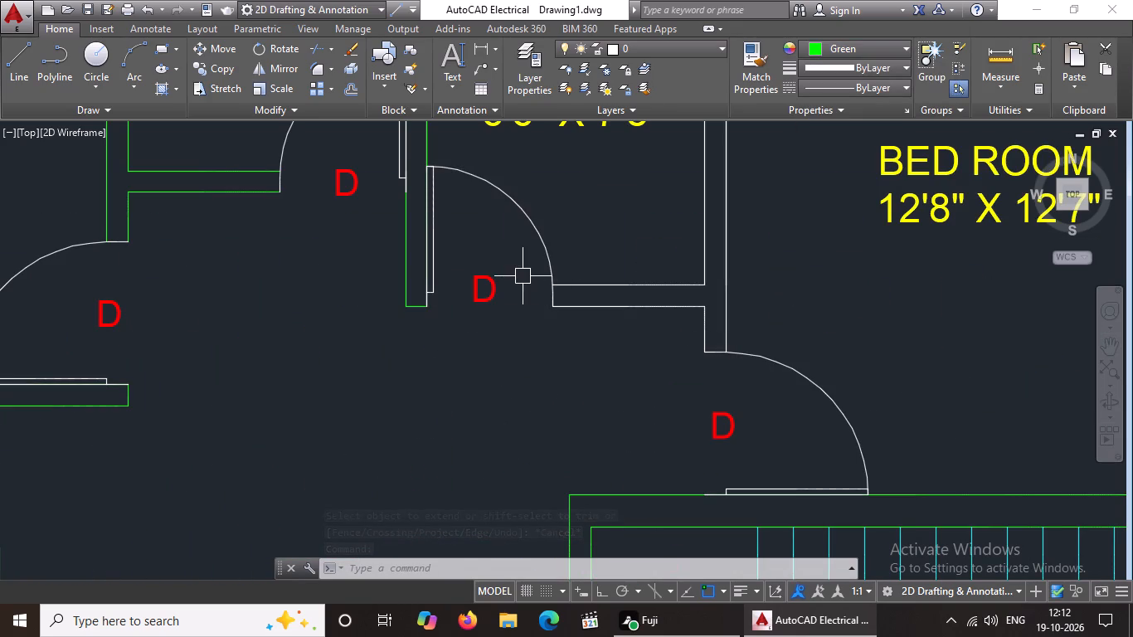
Set the colour of both lines of the wall below the first floor kitchen to green.
click(523, 276)
click(795, 338)
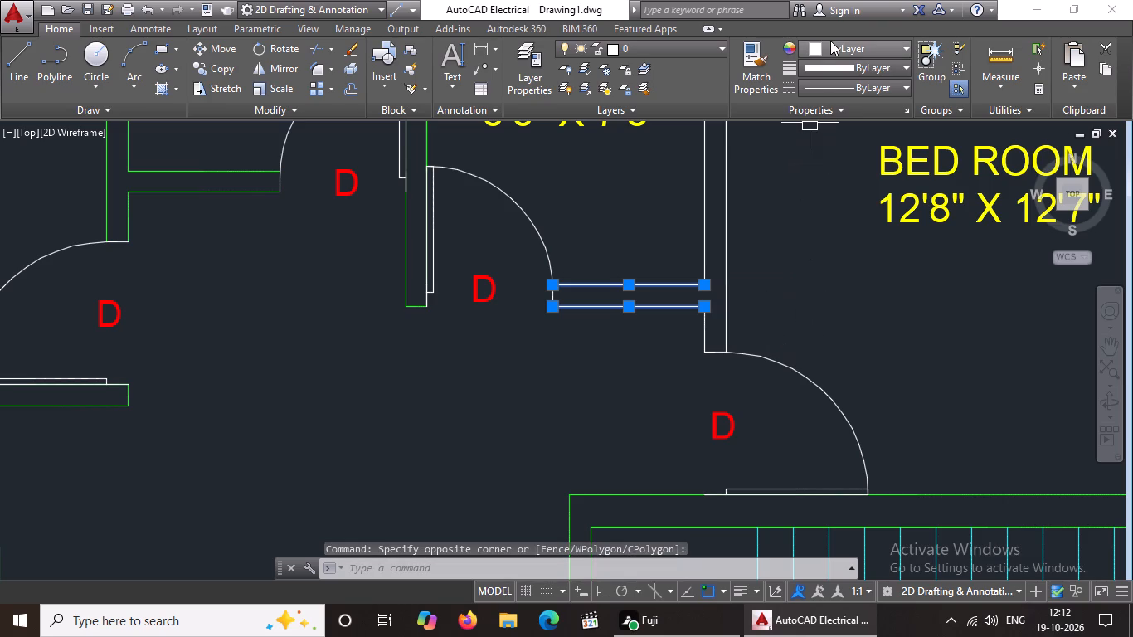
click(830, 41)
click(839, 215)
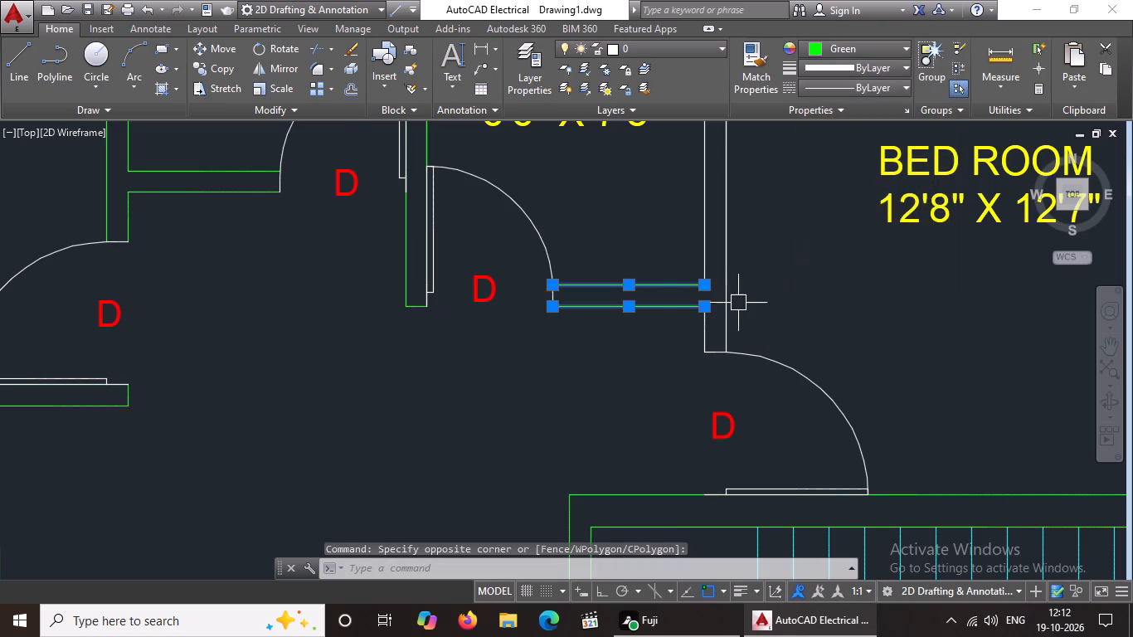
Set the colour of both long lines of the wall between the first floor kitchen and 12'8" X 12'7" bedroom to green.
scroll(739, 298, down, 2)
scroll(761, 262, up, 1)
scroll(761, 262, down, 1)
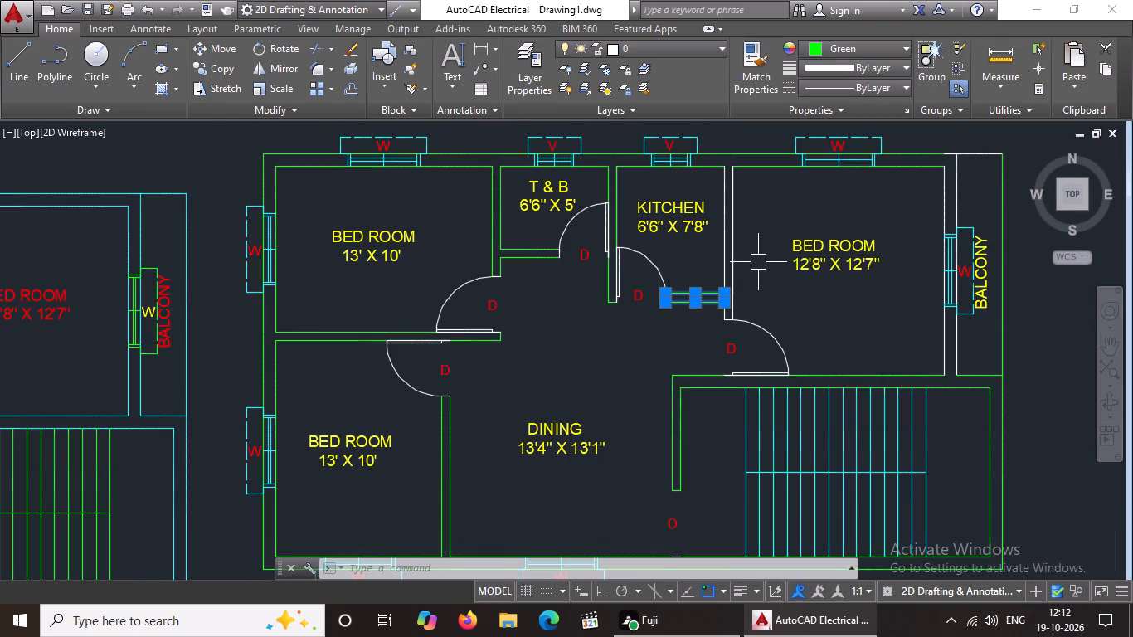
scroll(732, 238, up, 1)
click(717, 241)
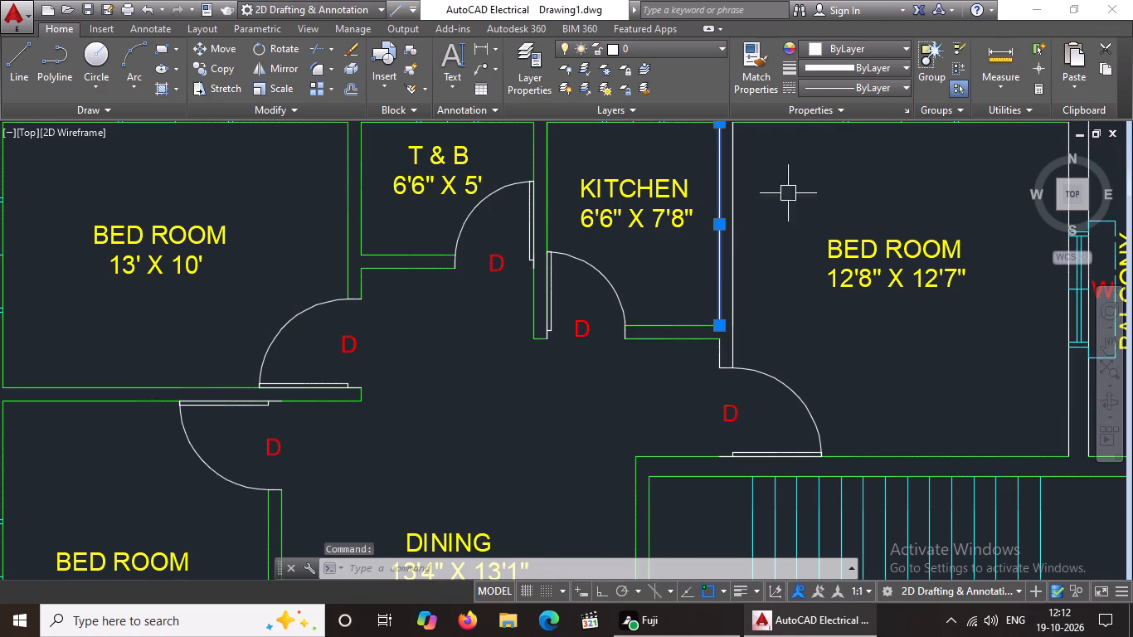
click(842, 47)
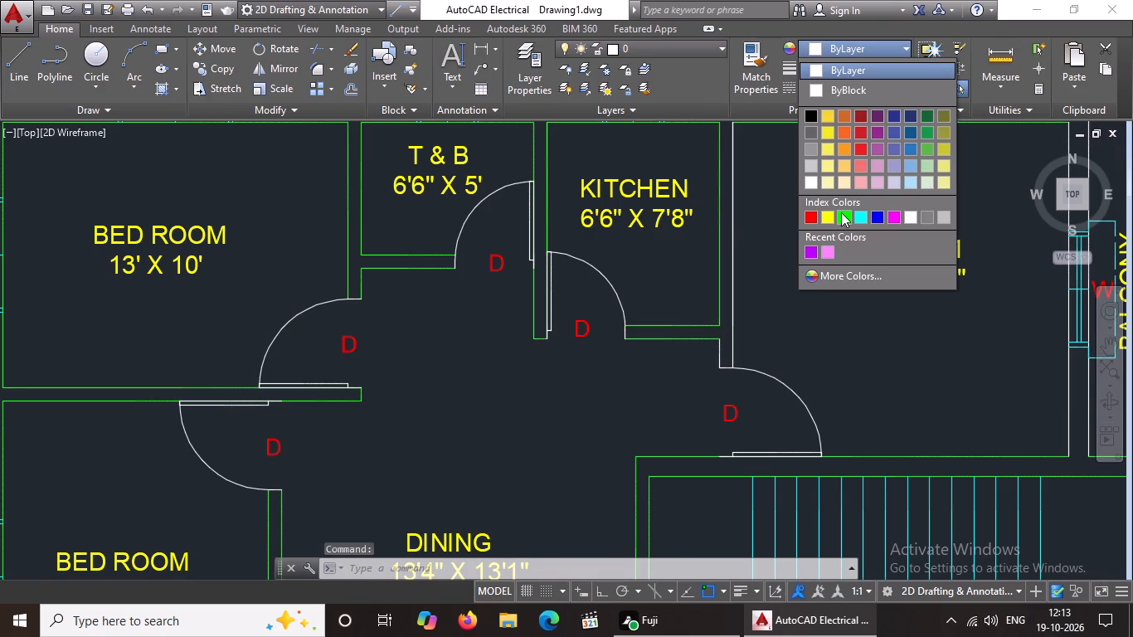
click(841, 212)
click(737, 274)
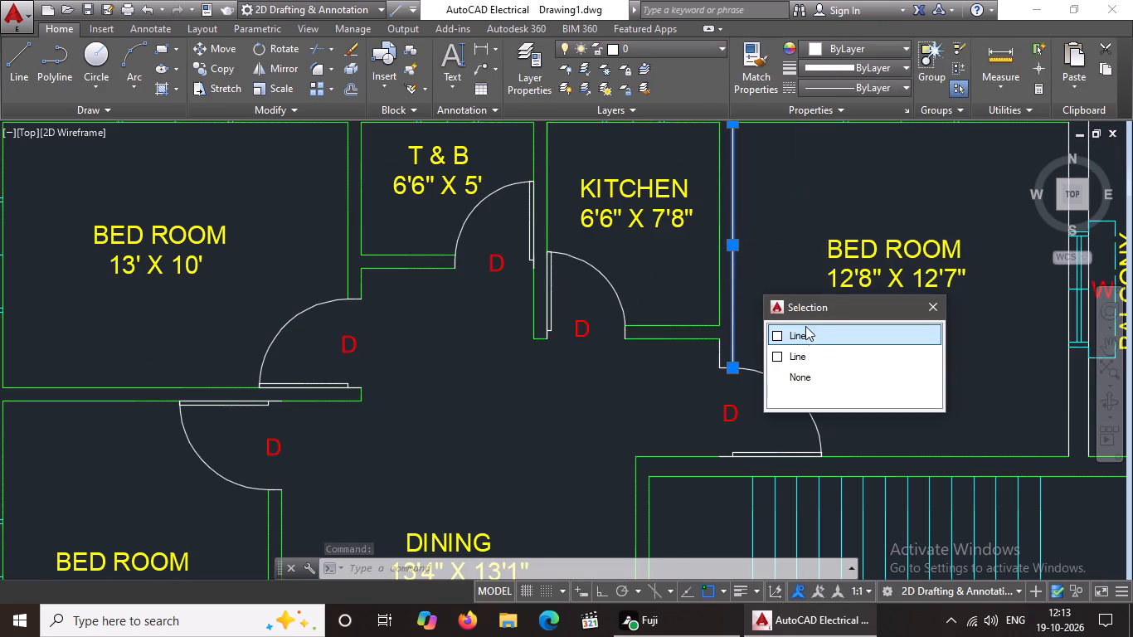
click(868, 50)
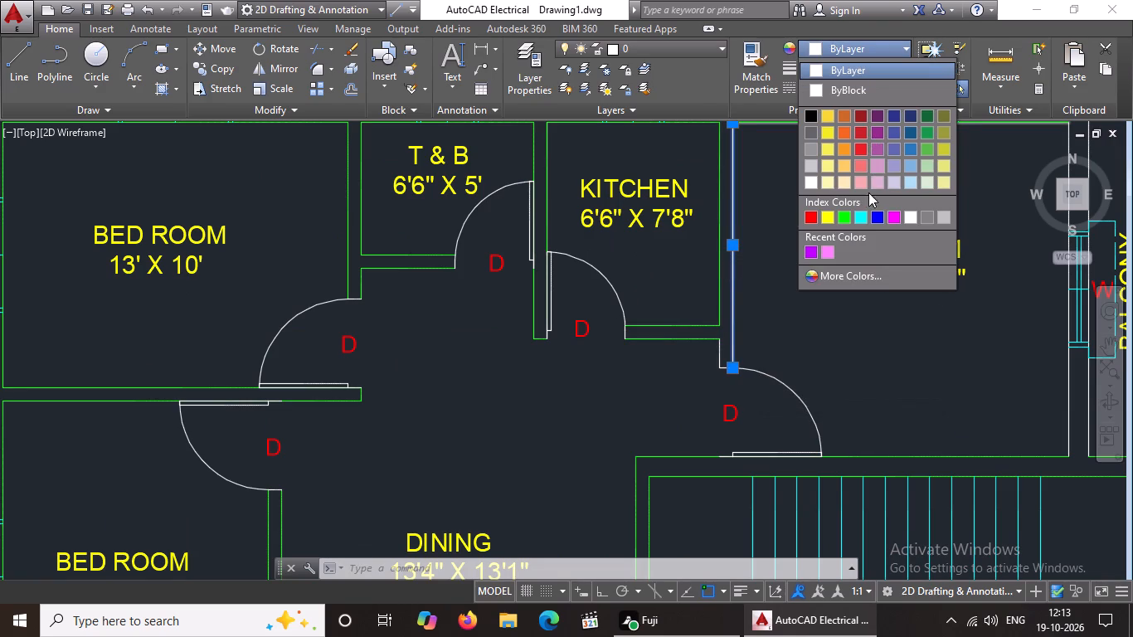
click(837, 217)
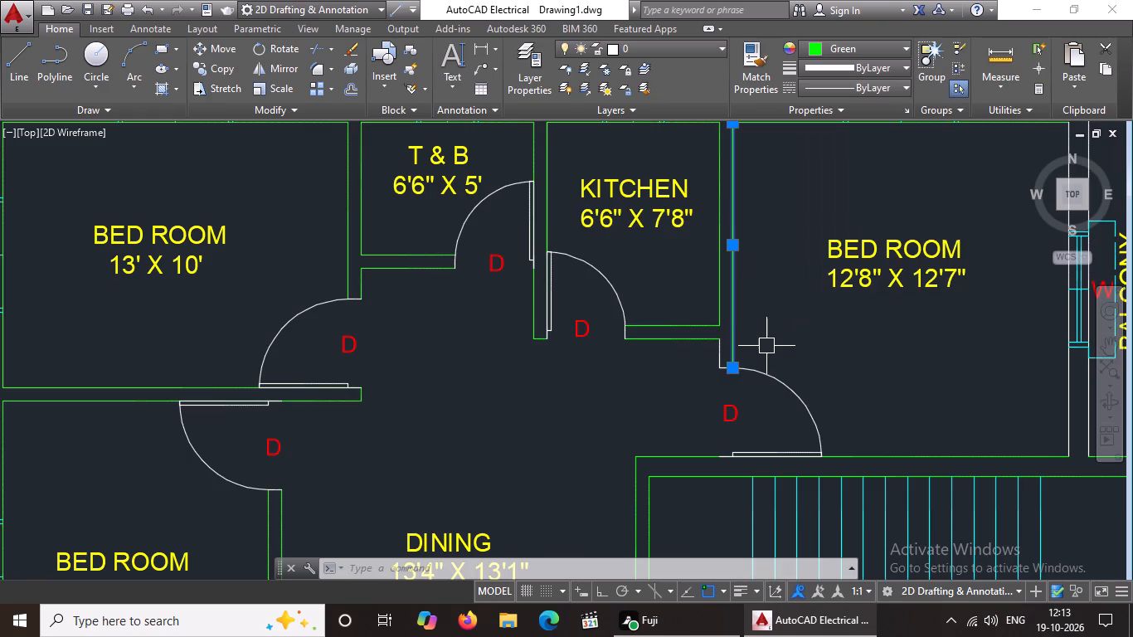
Set the colour of the short vertical wall line between the kitchen's lower wall and the first floor 12'8" X 12'7" bedroom door to green.
scroll(722, 390, up, 3)
scroll(712, 305, down, 2)
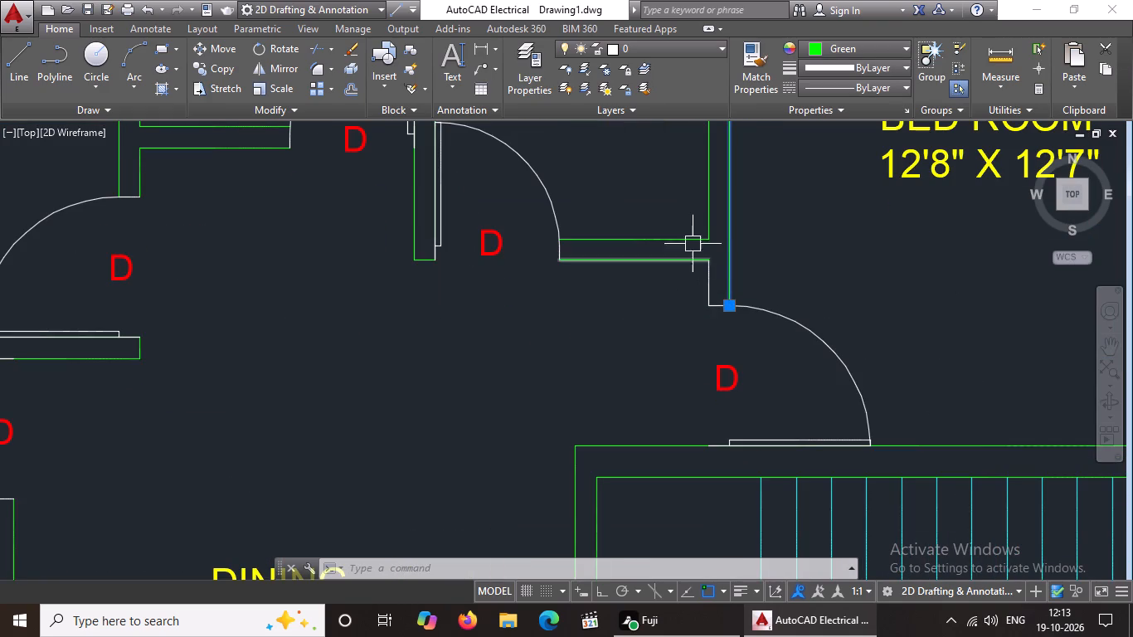
click(694, 250)
click(746, 324)
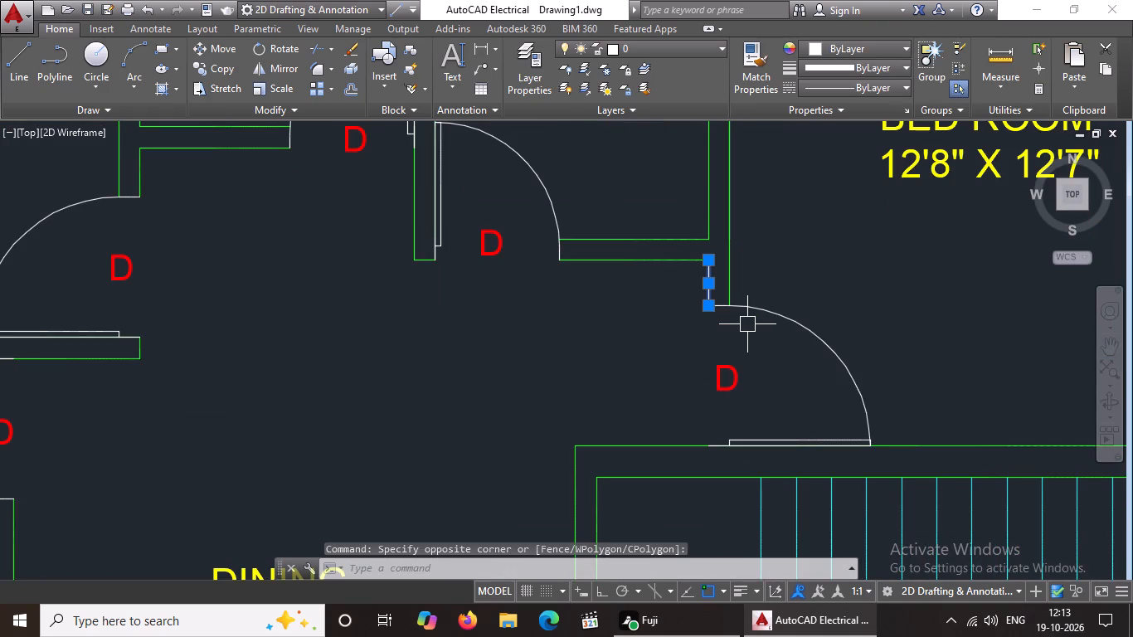
click(838, 49)
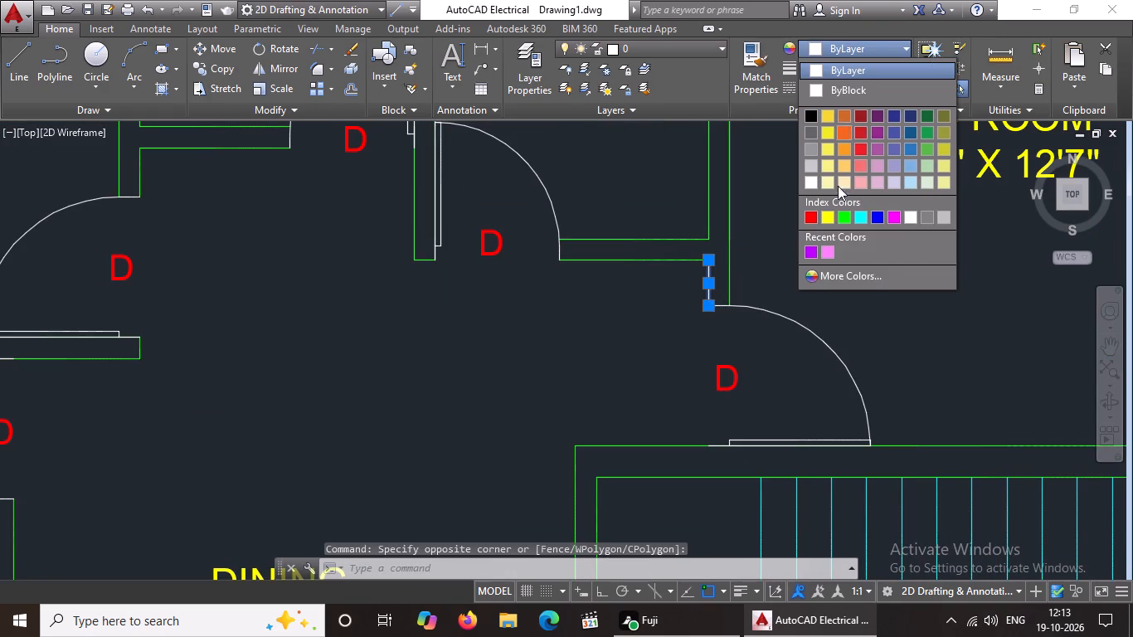
click(844, 213)
Erase the overlapping white line segments along the top edge of the first floor balcony.
scroll(803, 293, down, 4)
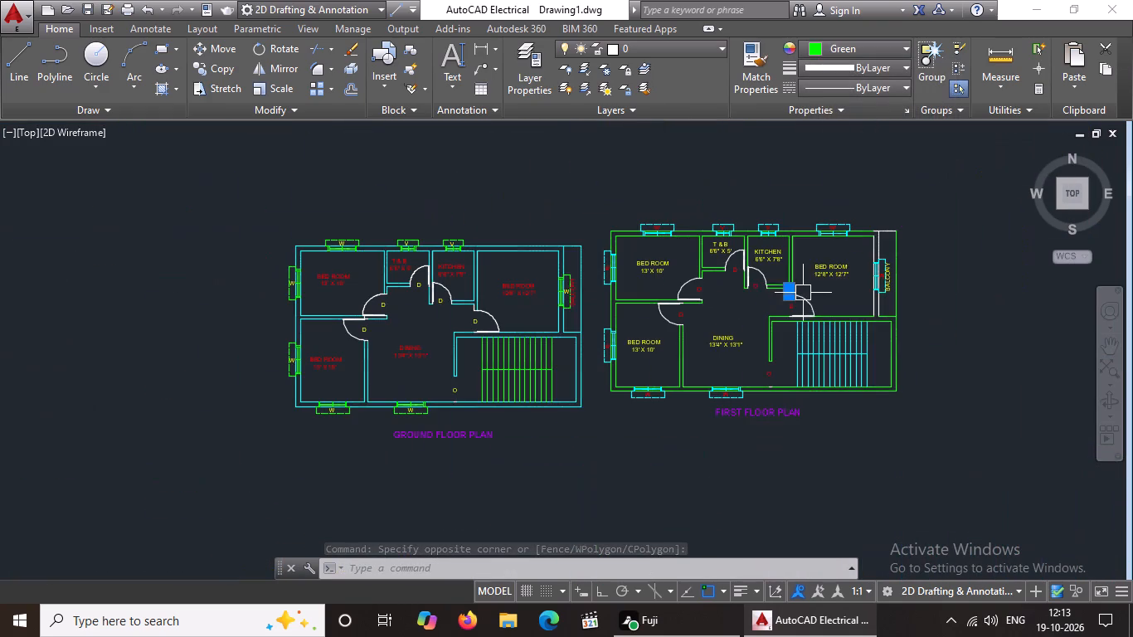
scroll(883, 248, up, 3)
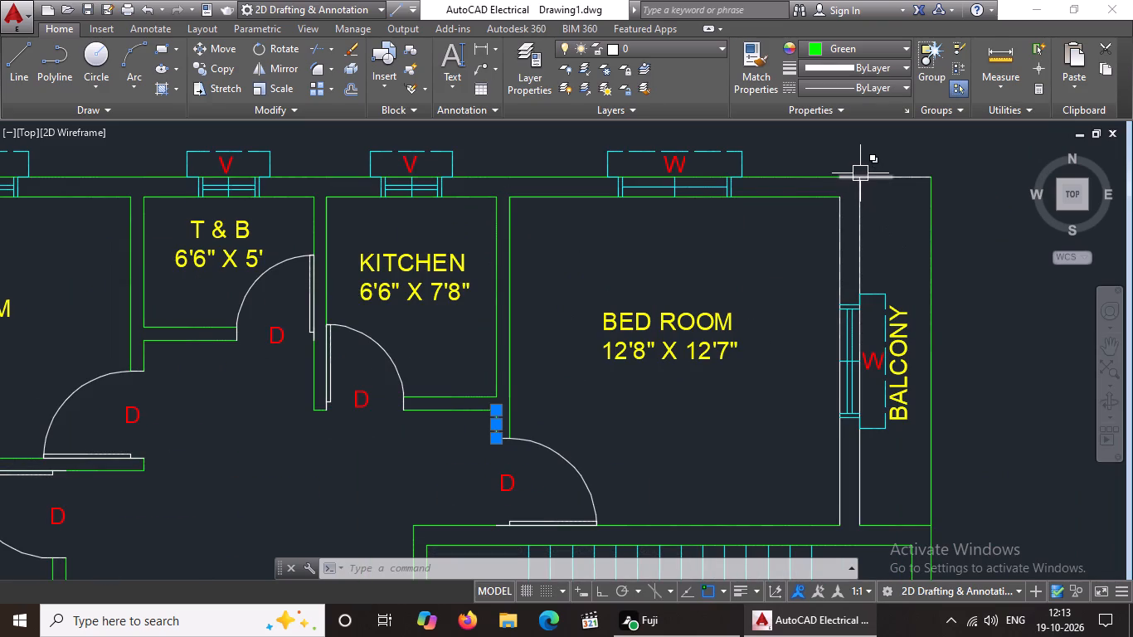
click(889, 179)
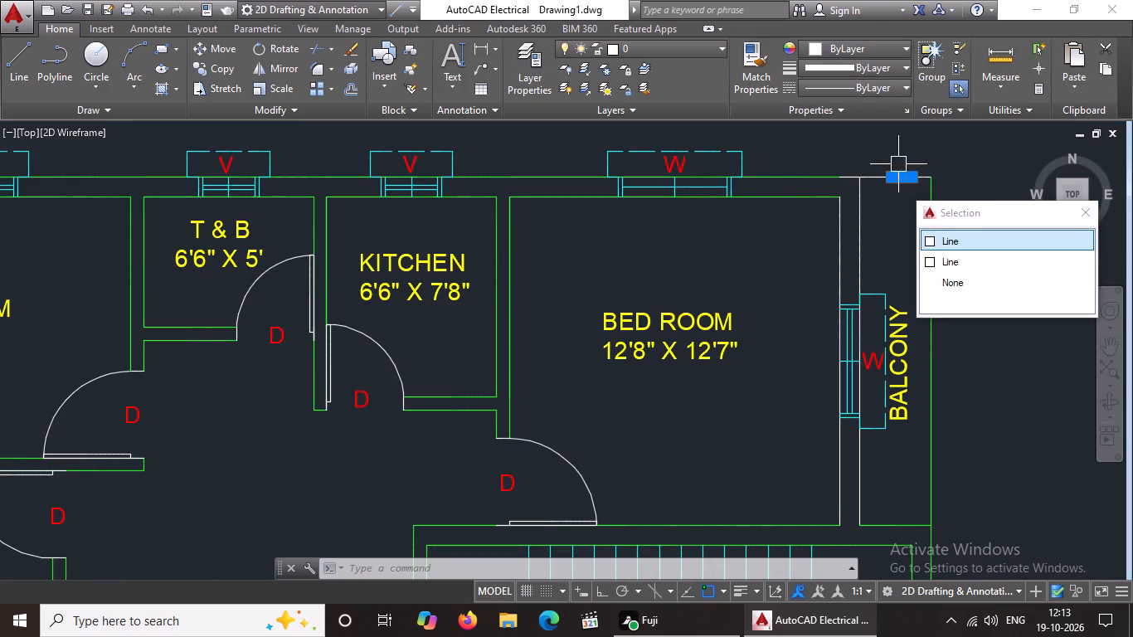
click(926, 241)
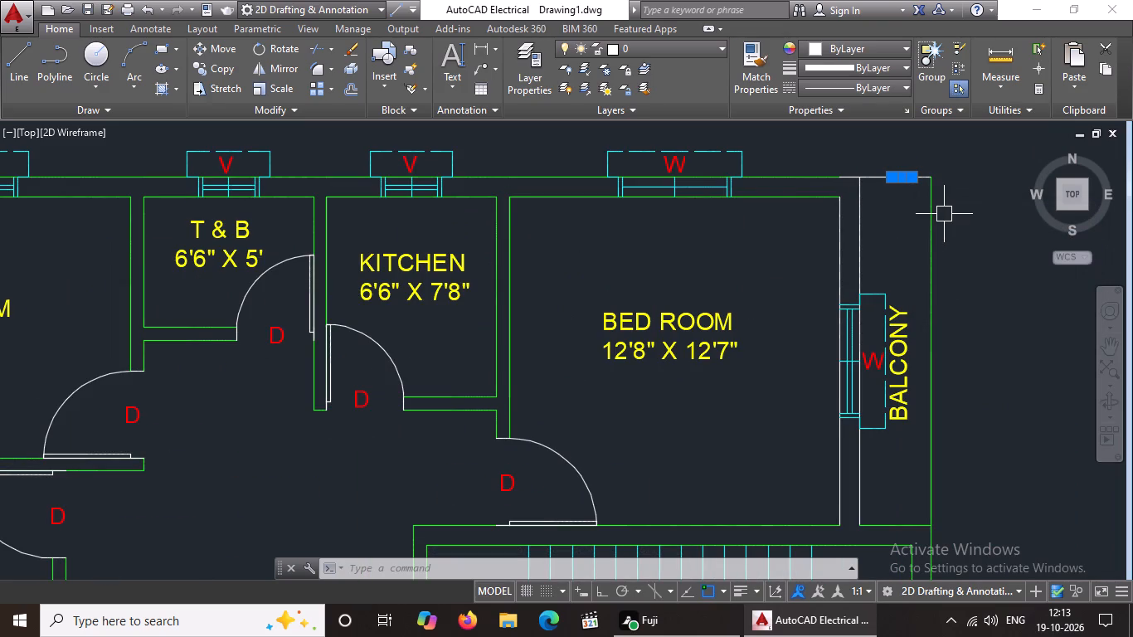
key(Escape)
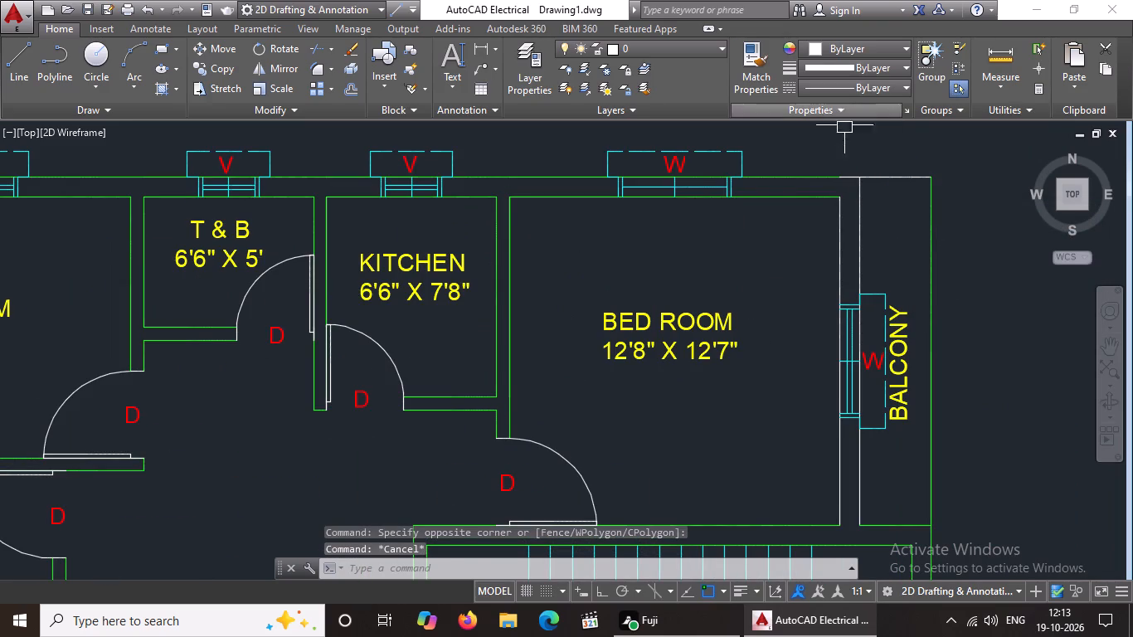
click(833, 160)
click(1001, 203)
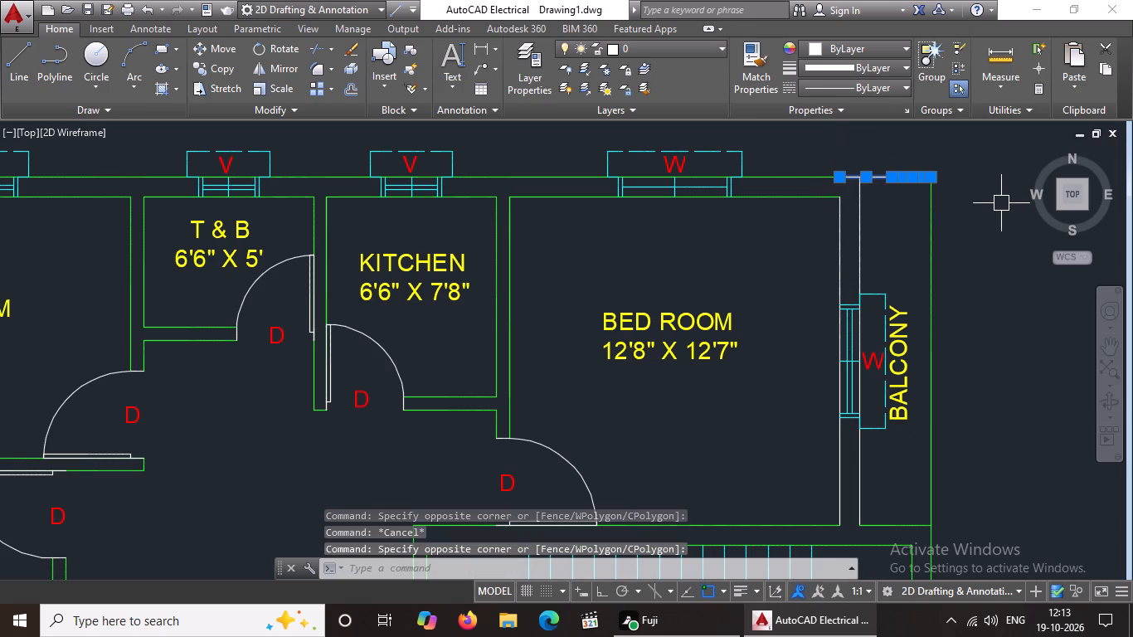
key(Delete)
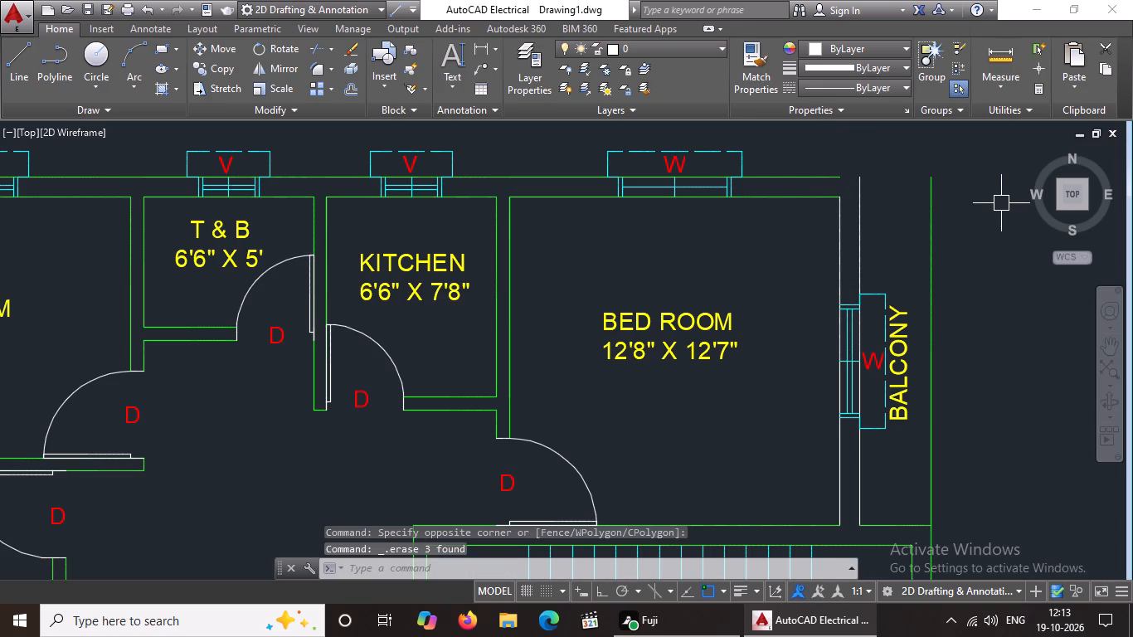
Extend the first floor plan's green upper outer wall line across the balcony to its outer edge line.
text(EX)
key(space)
key(space)
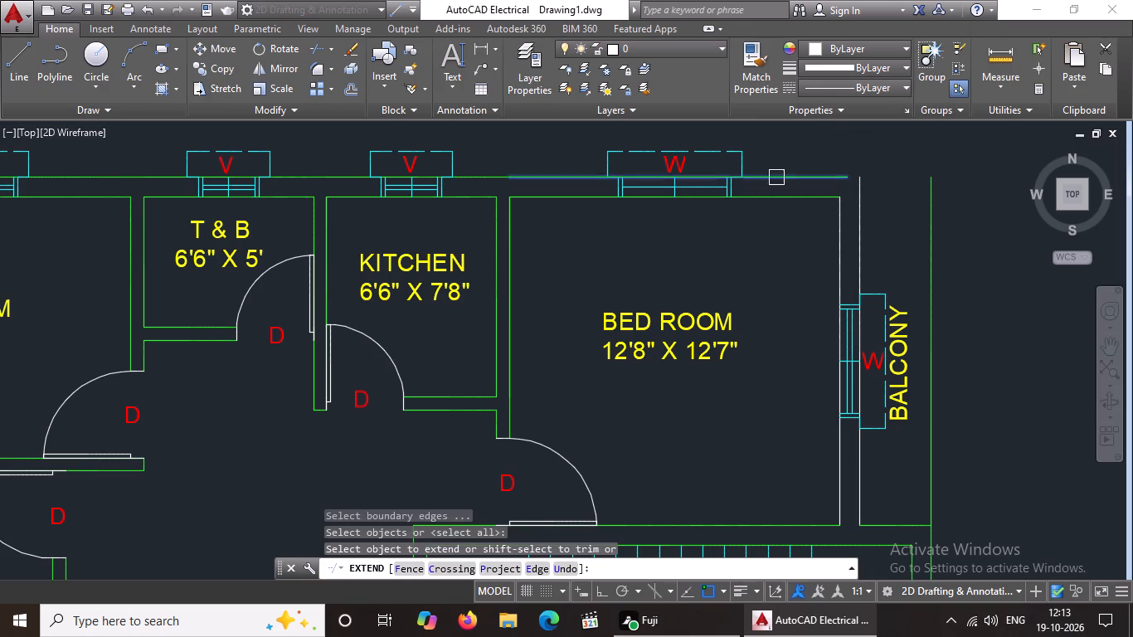
click(824, 173)
click(837, 178)
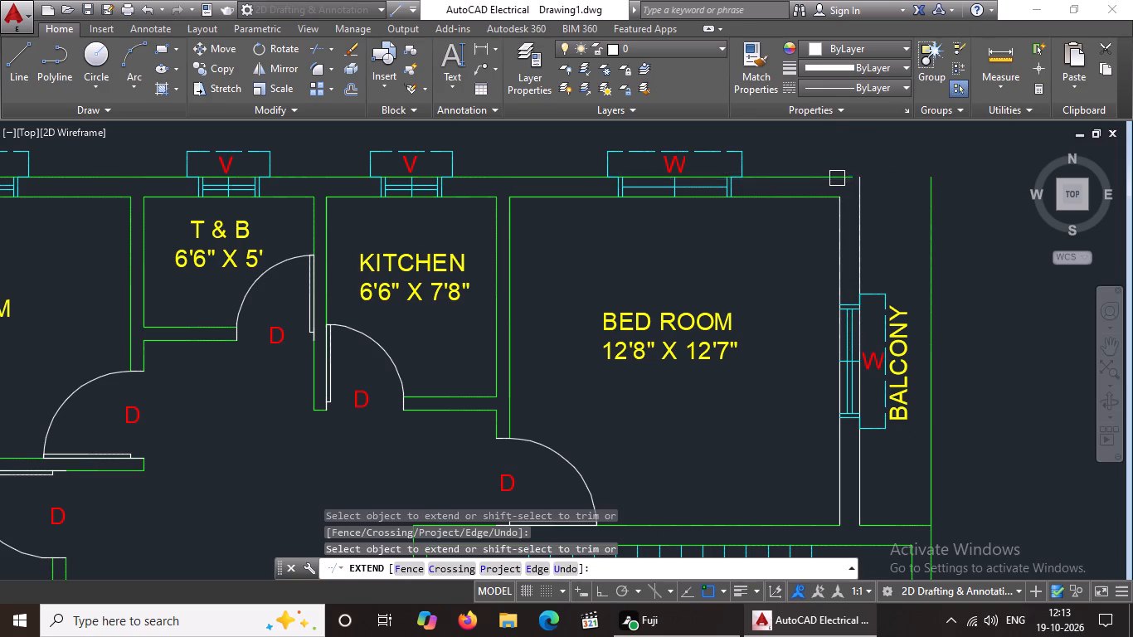
click(835, 176)
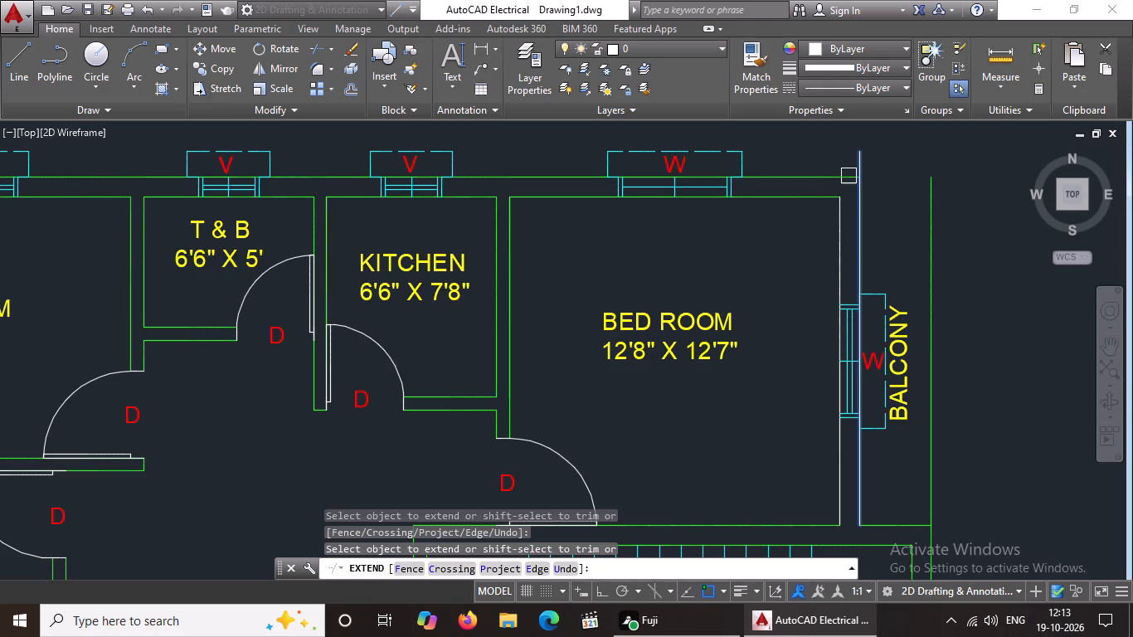
click(844, 177)
click(878, 177)
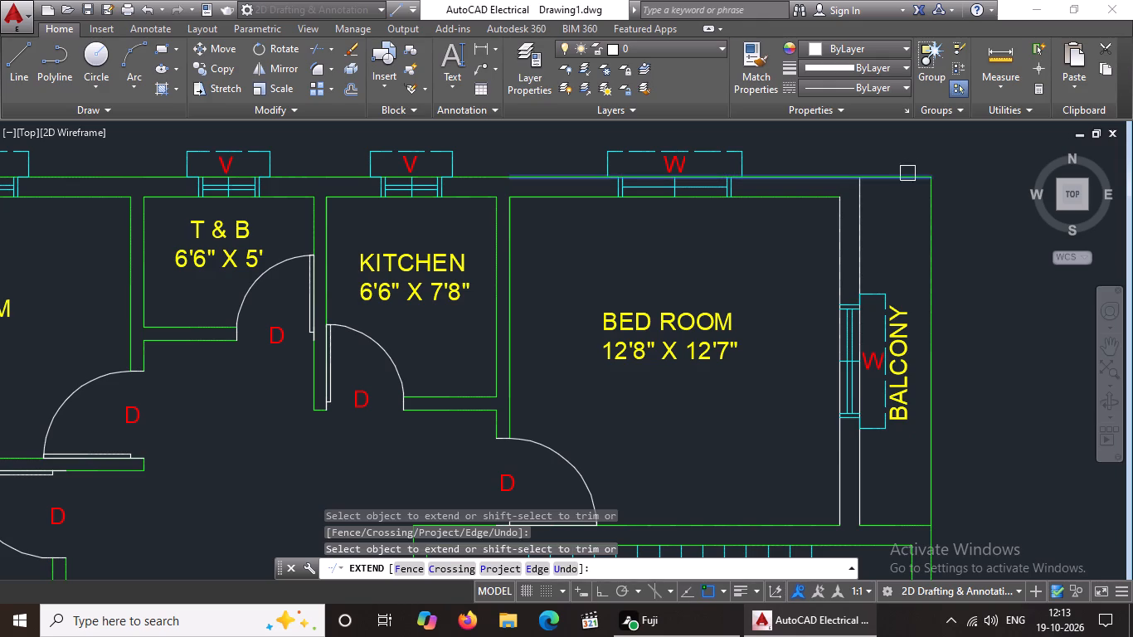
click(905, 175)
scroll(927, 187, up, 2)
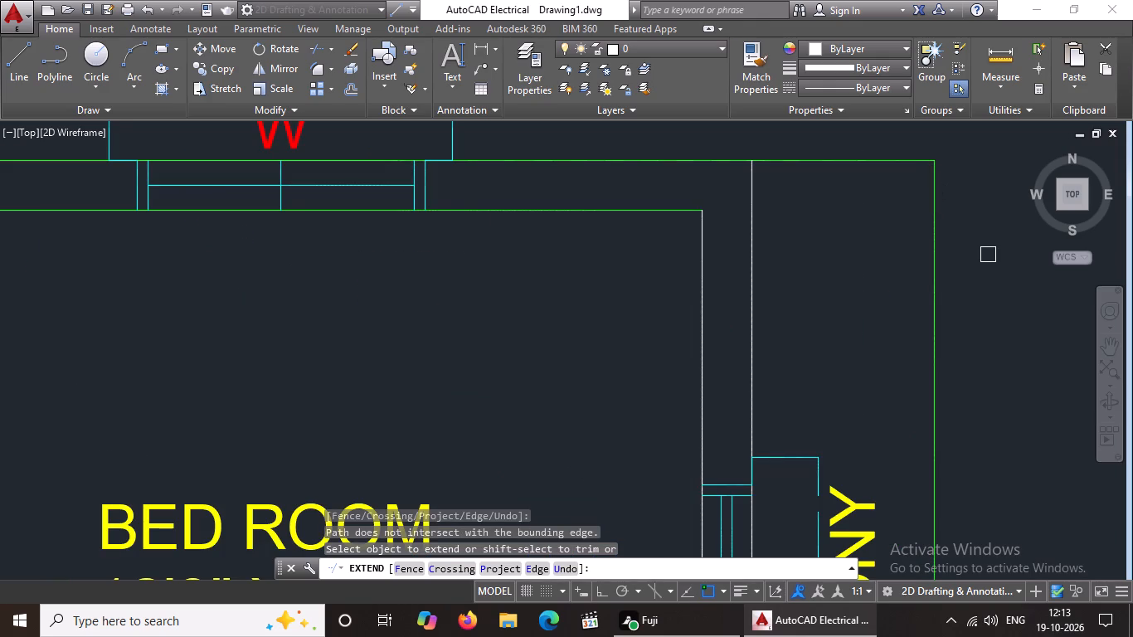
scroll(991, 260, down, 2)
key(Escape)
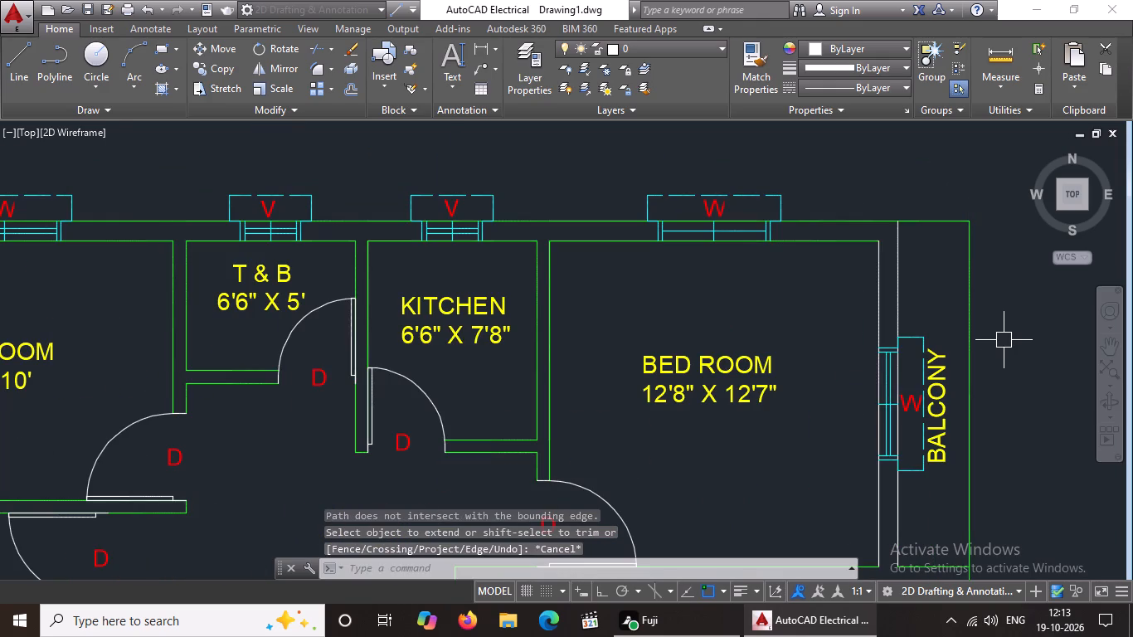
Set the colour of both lines of the wall between the first floor 12'8" X 12'7" bedroom and the balcony to green.
scroll(938, 292, down, 3)
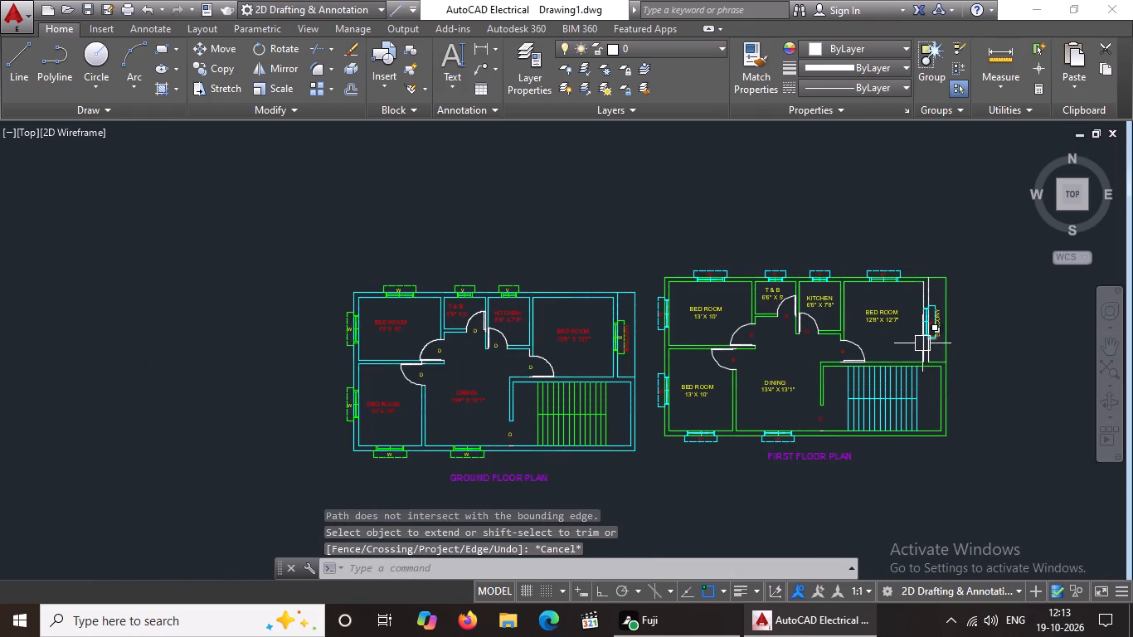
scroll(922, 343, up, 3)
click(988, 396)
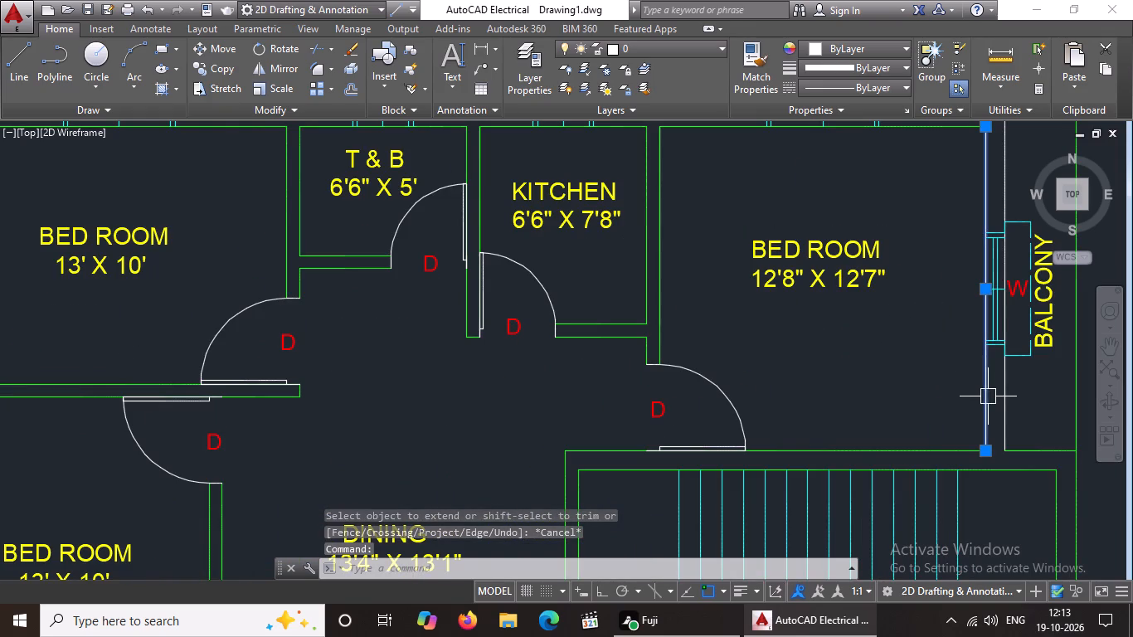
click(893, 50)
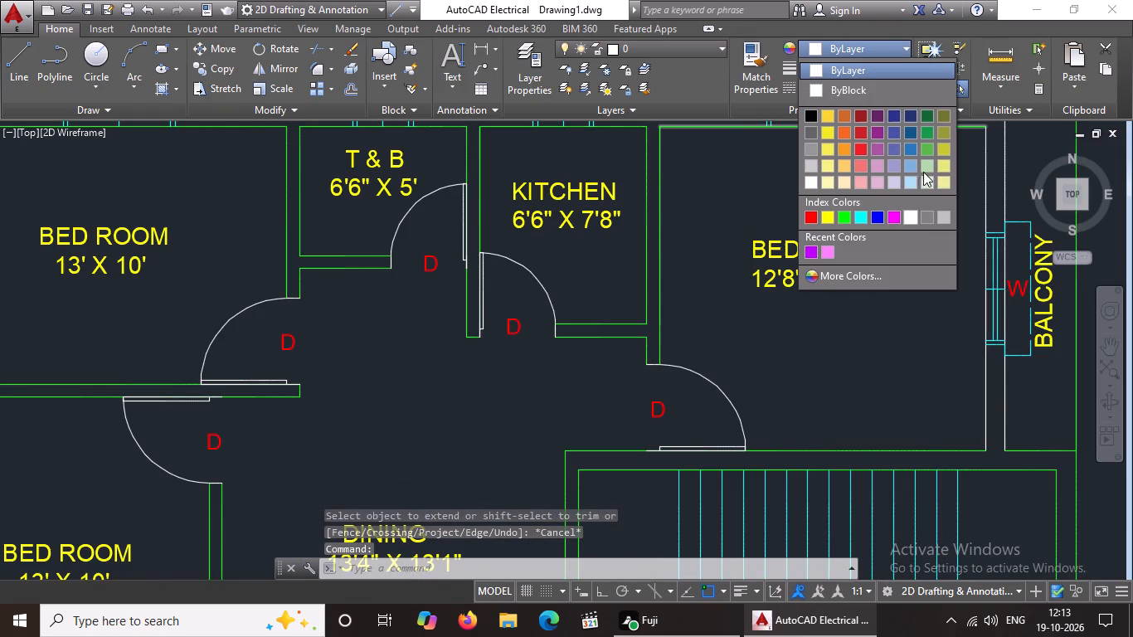
click(846, 218)
scroll(823, 273, down, 2)
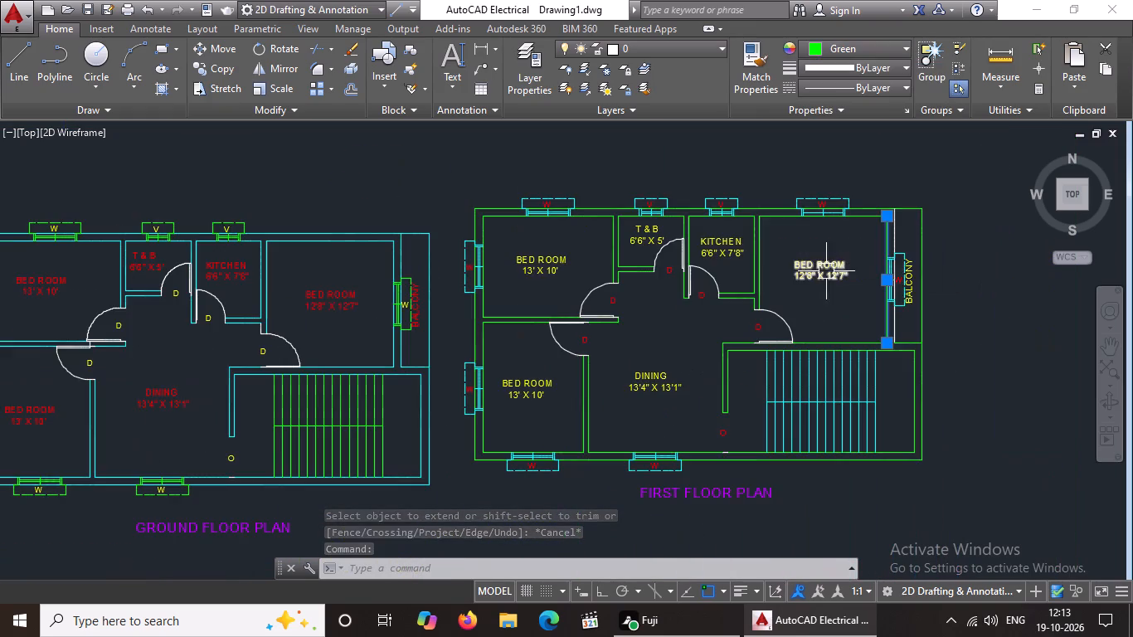
scroll(907, 257, up, 3)
click(850, 229)
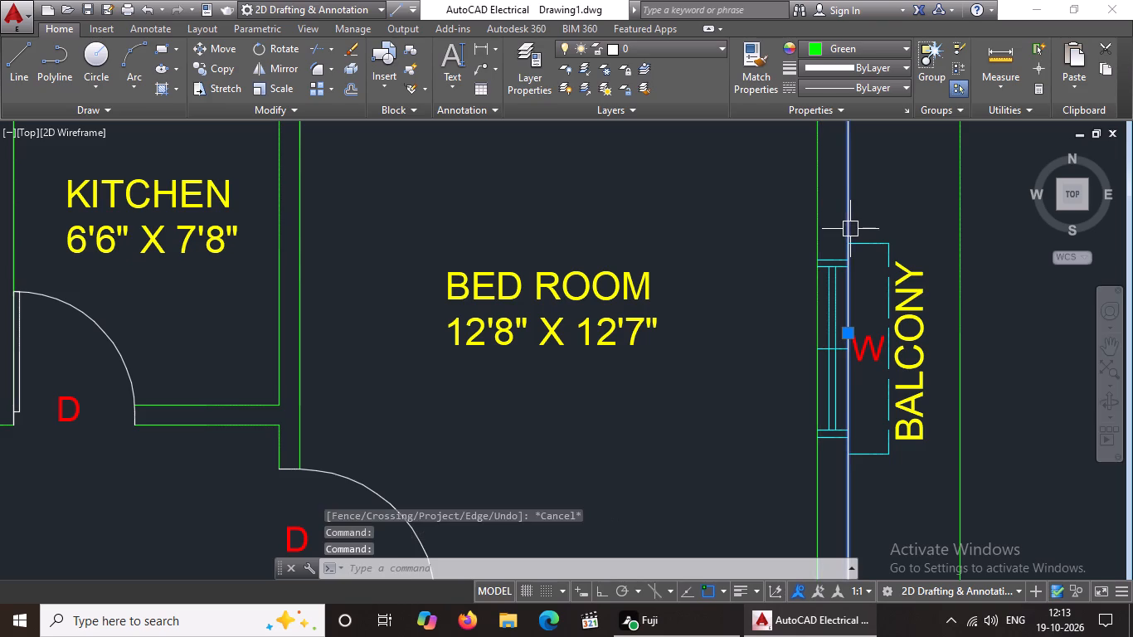
click(846, 46)
click(843, 216)
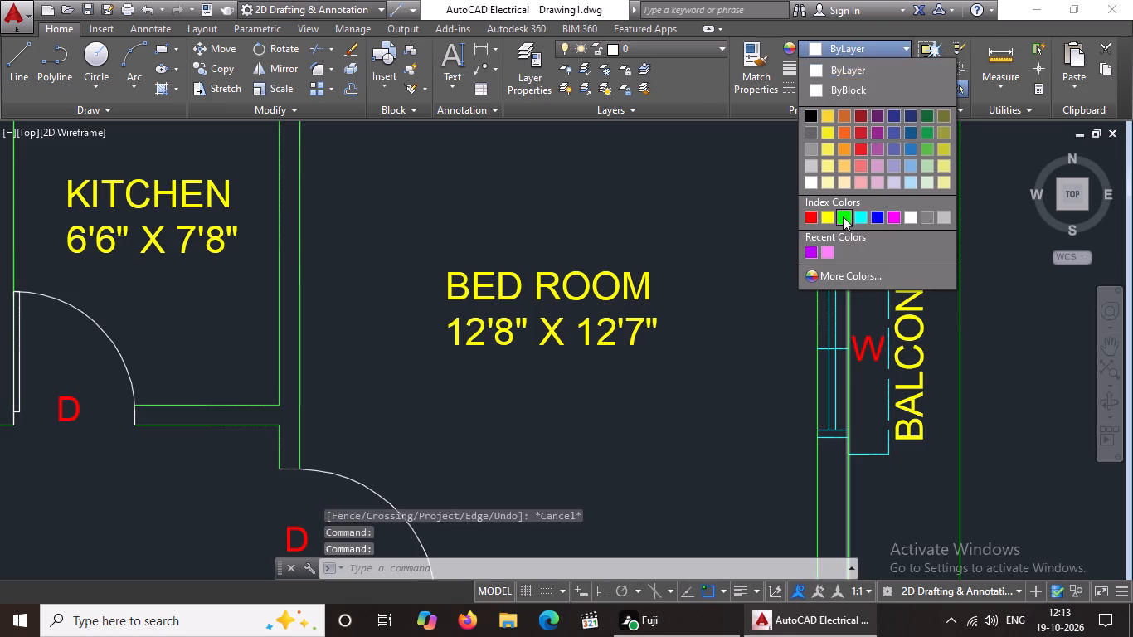
scroll(828, 264, down, 4)
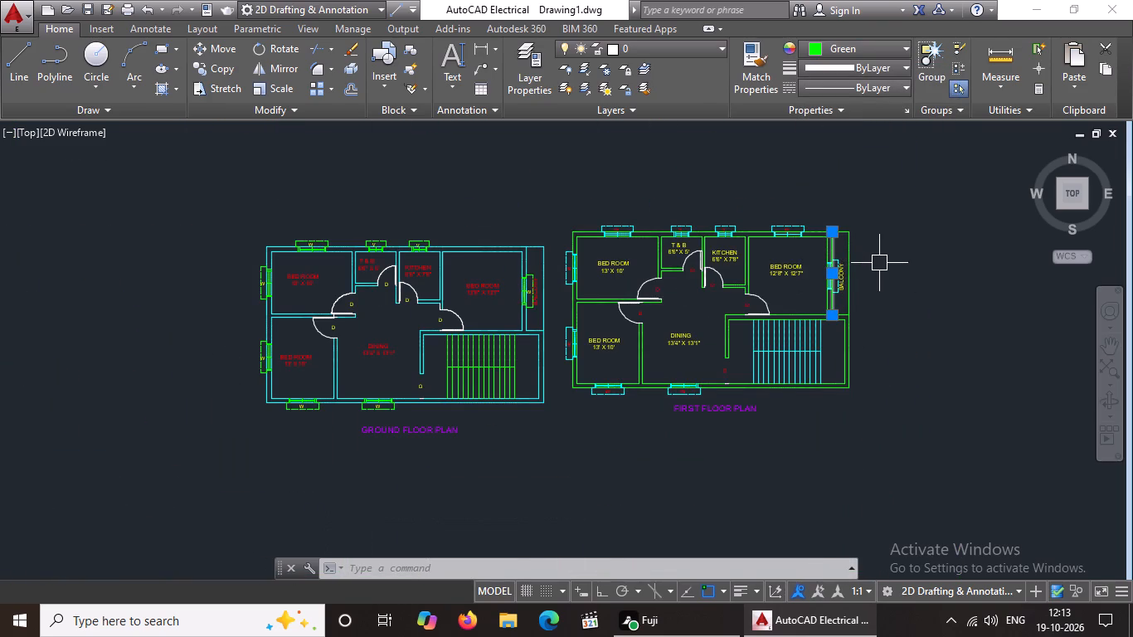
key(Escape)
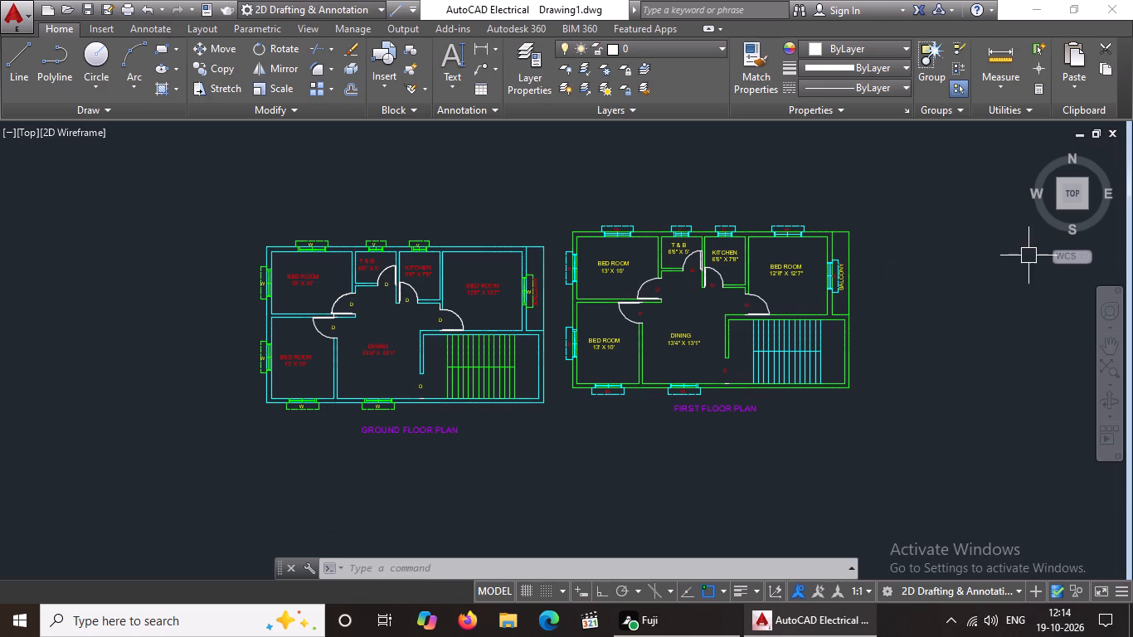
Set the colour of all the ground floor staircase lines, including the central dividing line, to ByBlock.
scroll(460, 357, up, 3)
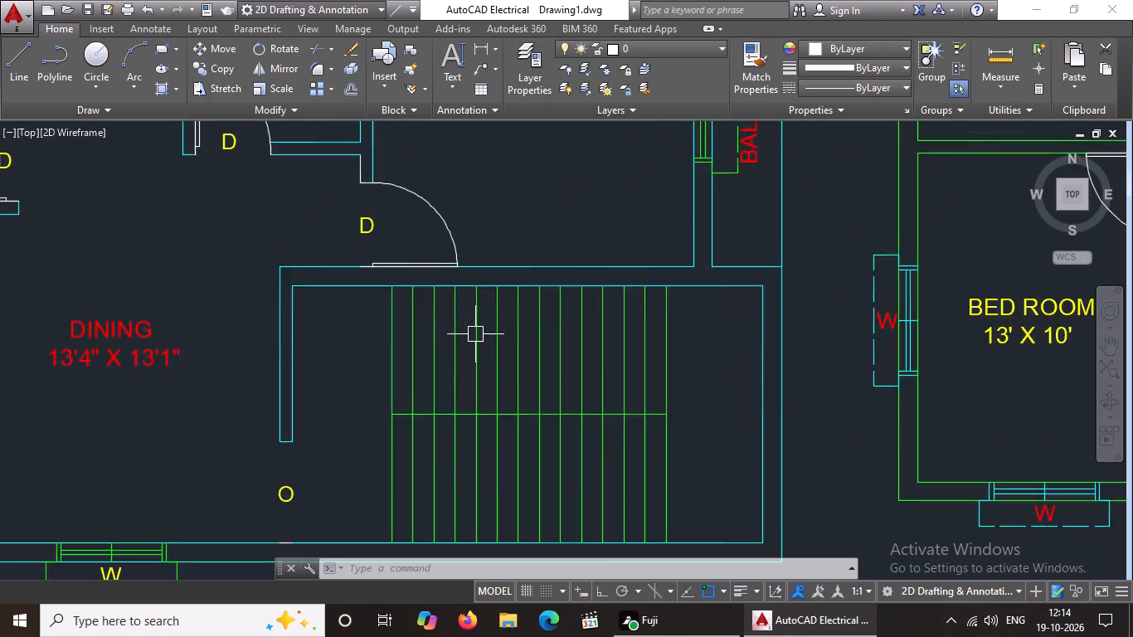
scroll(475, 334, up, 1)
click(308, 243)
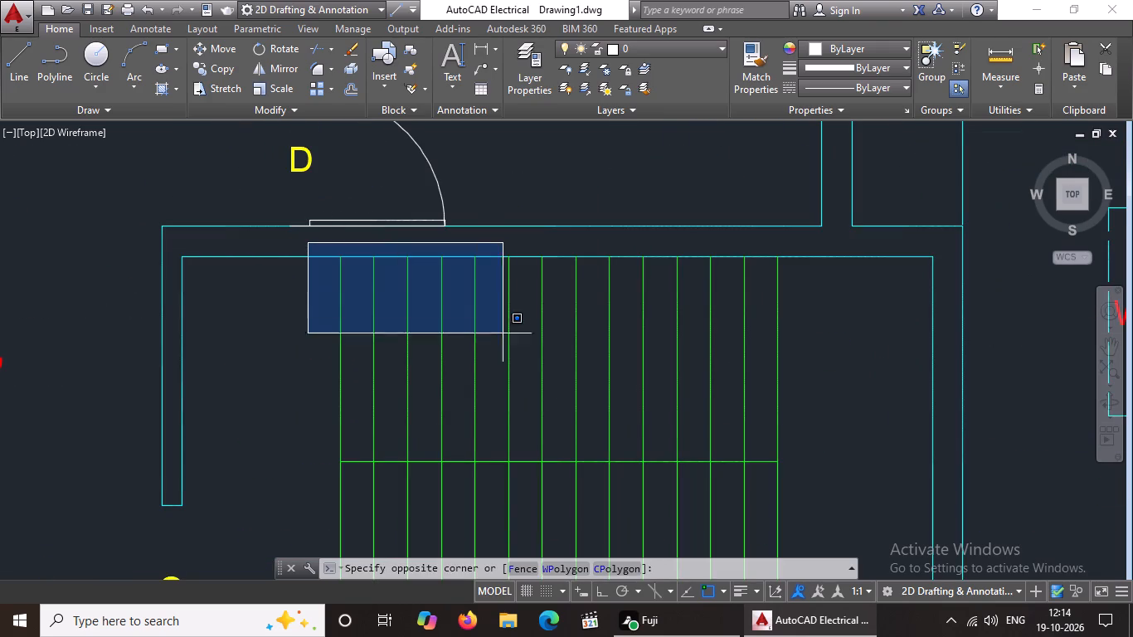
scroll(517, 336, down, 4)
scroll(562, 397, up, 3)
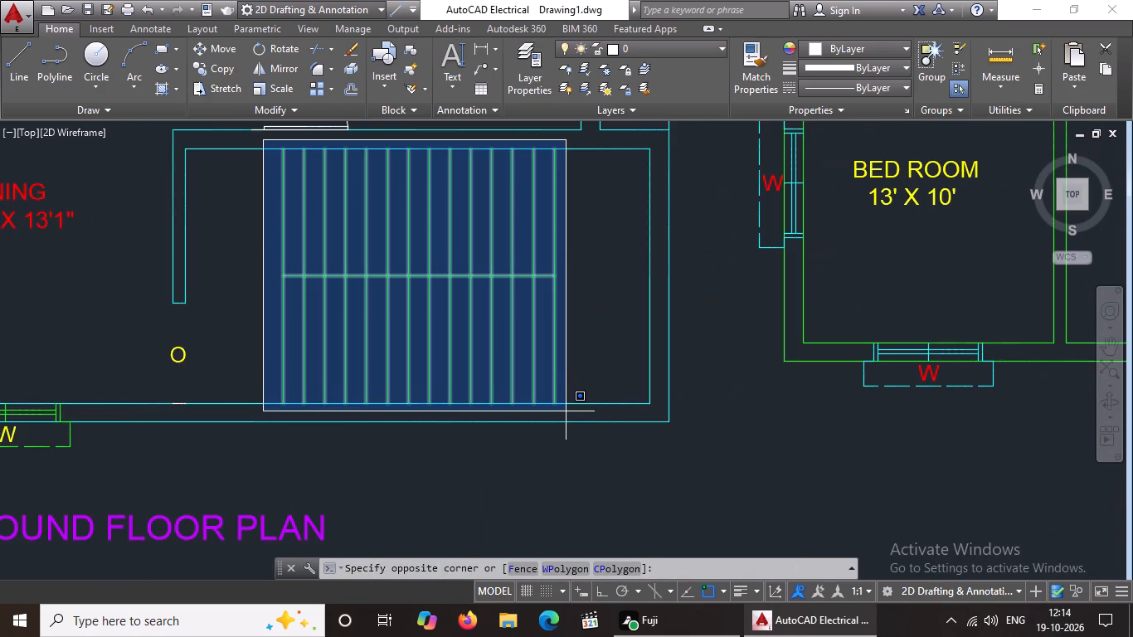
click(566, 414)
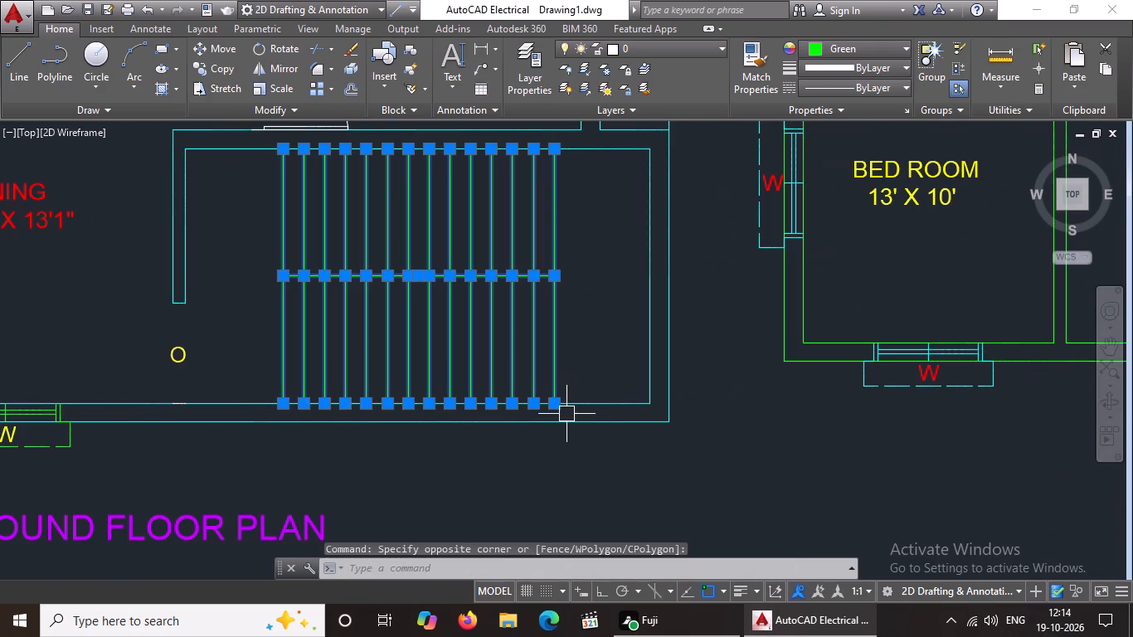
click(854, 48)
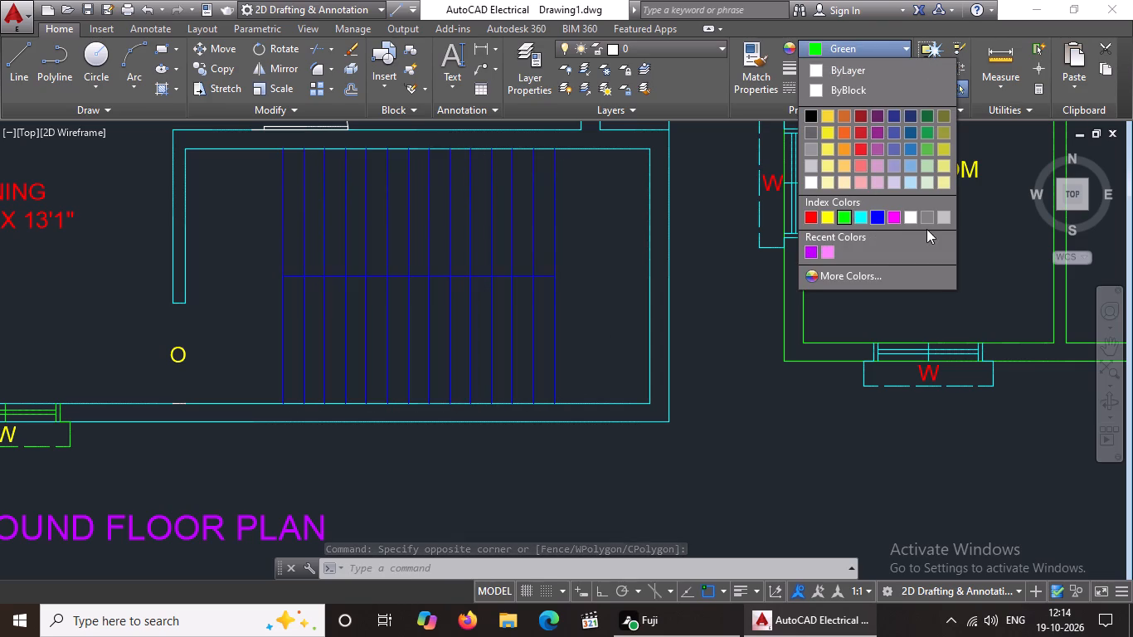
click(823, 90)
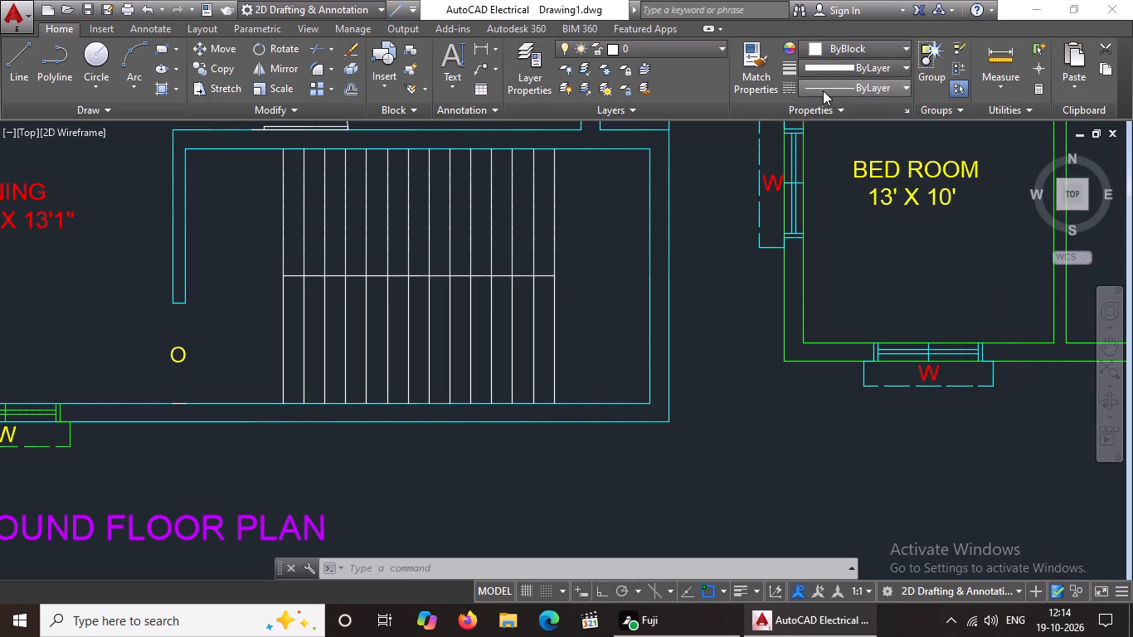
scroll(762, 195, down, 1)
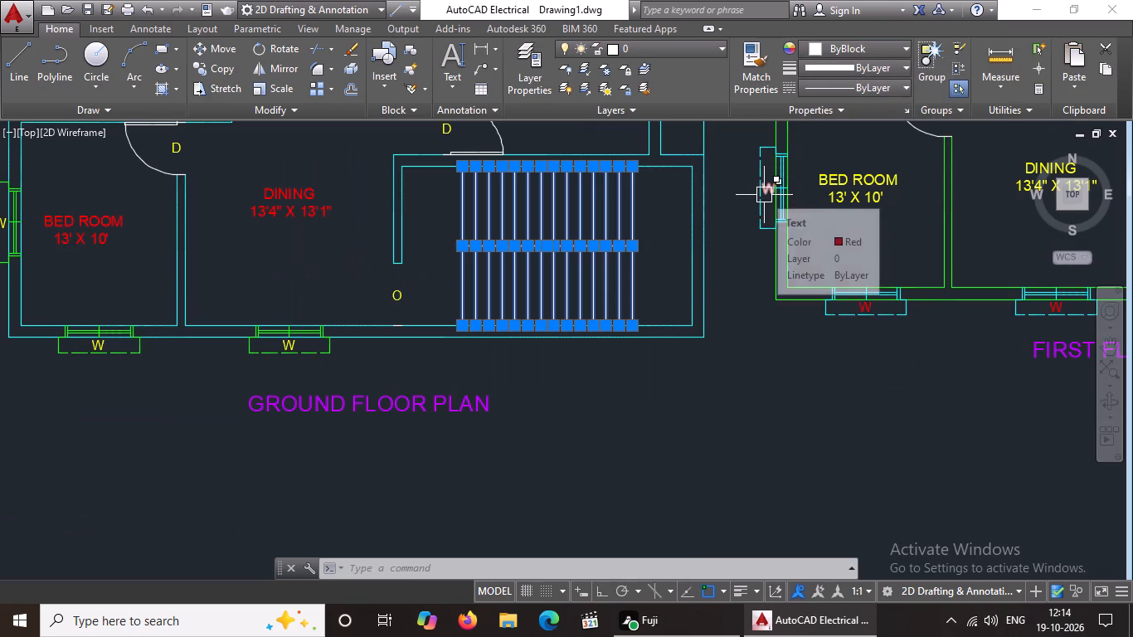
key(Escape)
scroll(495, 272, down, 2)
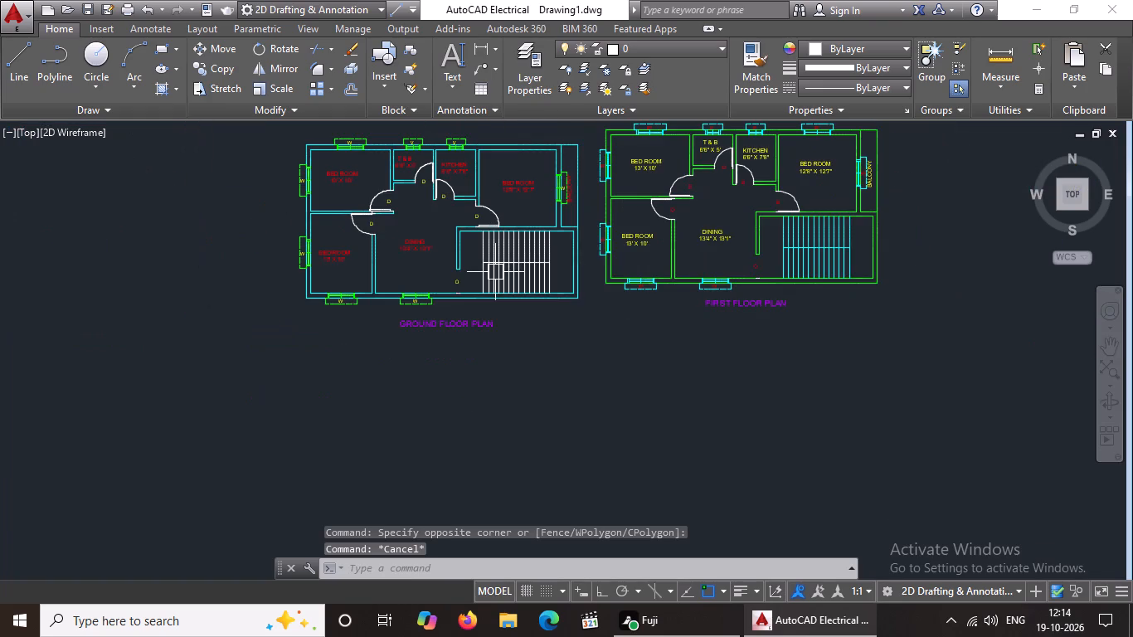
middle_drag(495, 274, 496, 306)
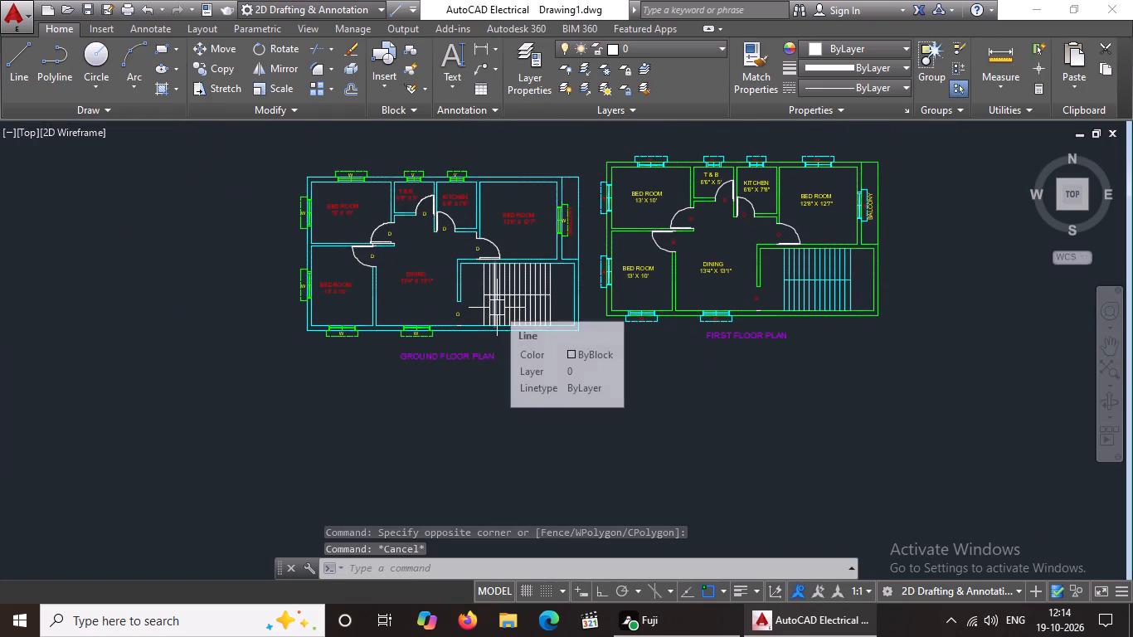
Set the colour of the two ground floor stair tread lines nearest the dining room to green.
scroll(479, 261, up, 3)
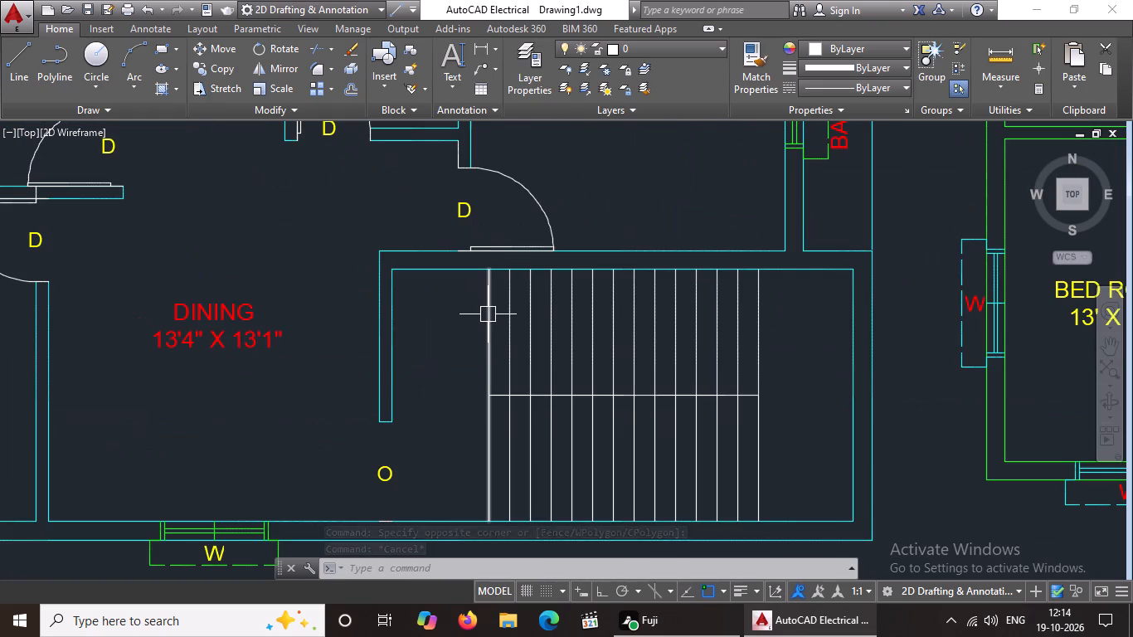
click(488, 314)
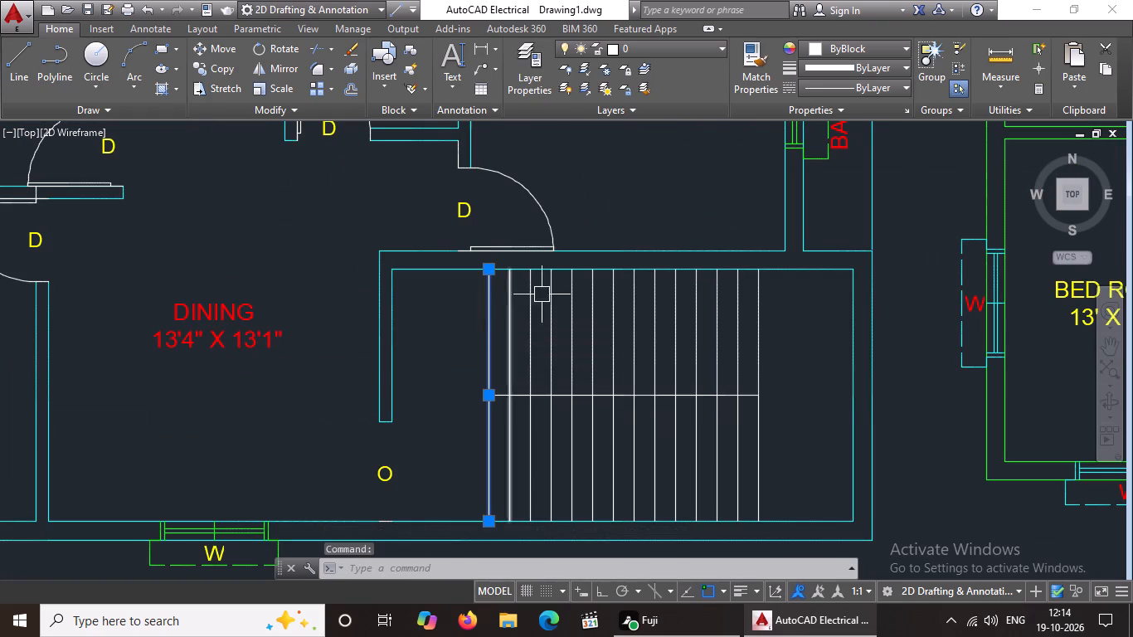
drag(878, 46, 879, 53)
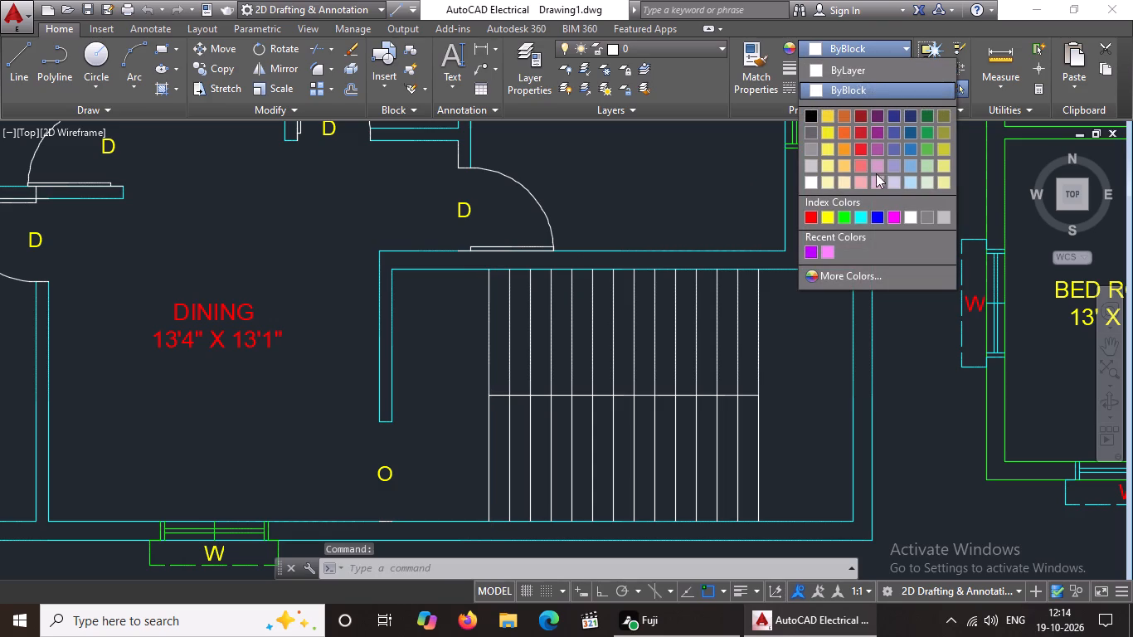
click(844, 222)
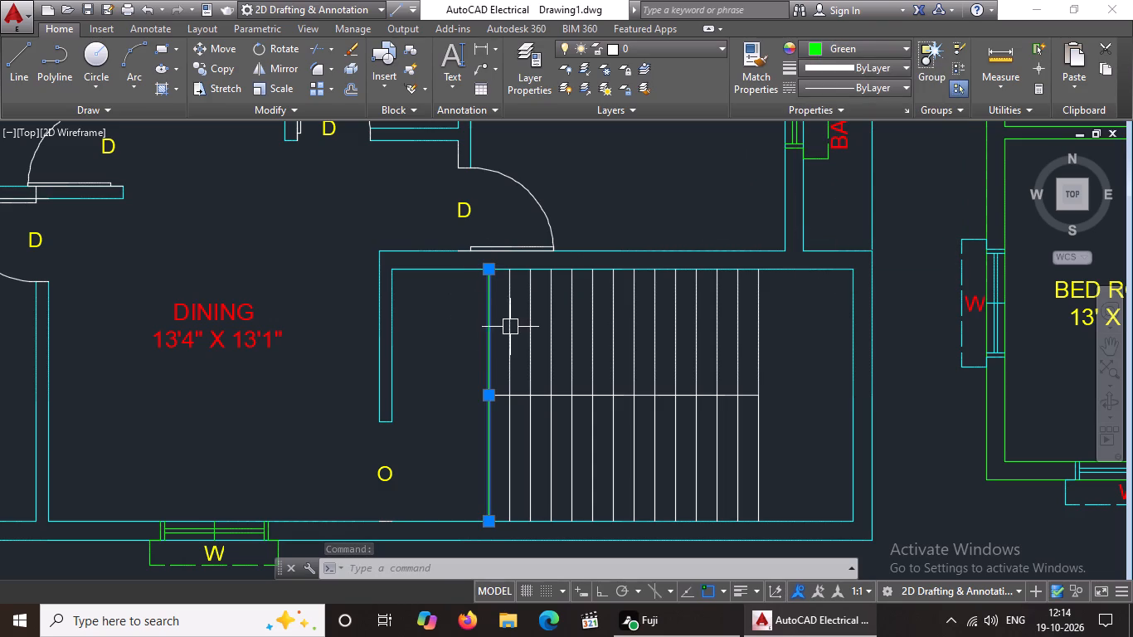
key(Escape)
click(510, 329)
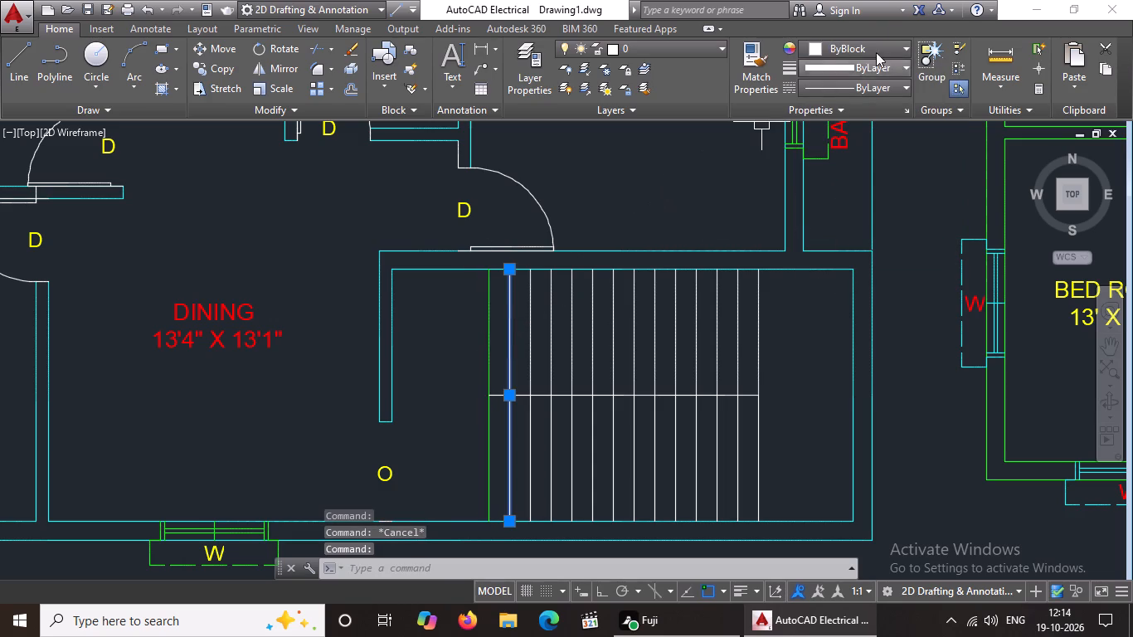
click(887, 51)
click(845, 212)
key(Escape)
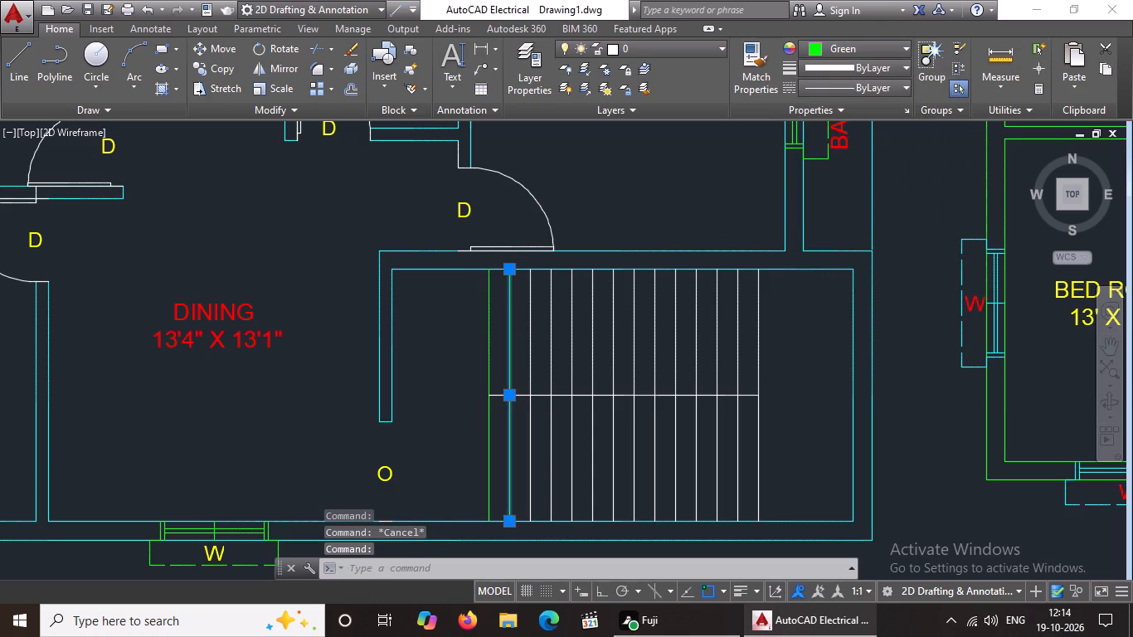
Set the colour of the horizontal line dividing the two ground floor stair flights to green.
scroll(659, 375, up, 1)
scroll(596, 435, up, 1)
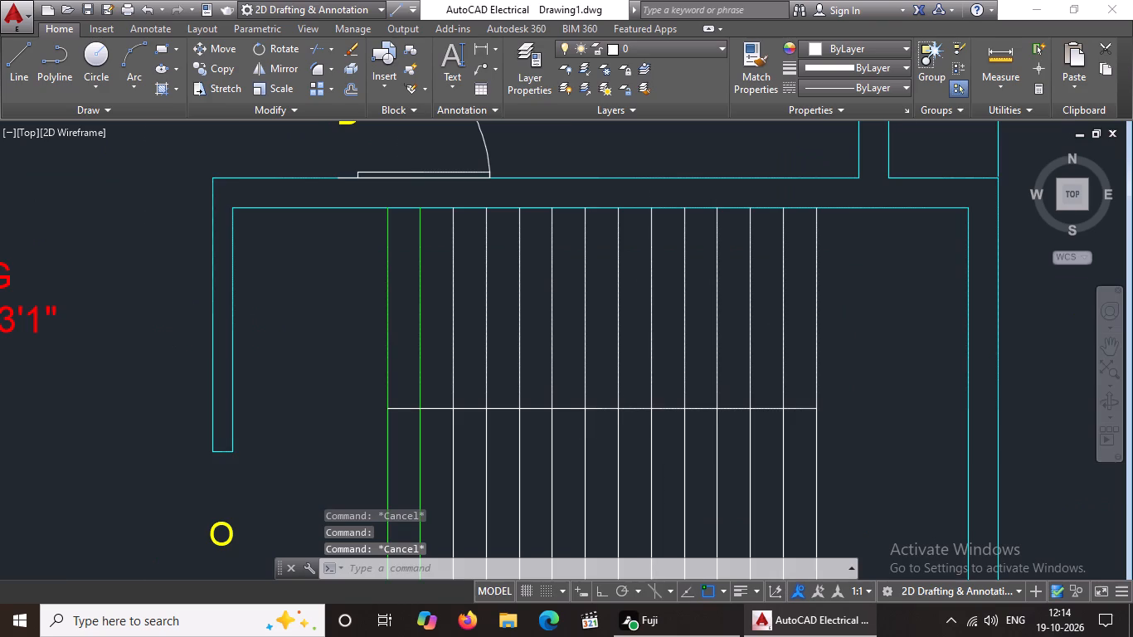
scroll(596, 435, up, 1)
click(619, 366)
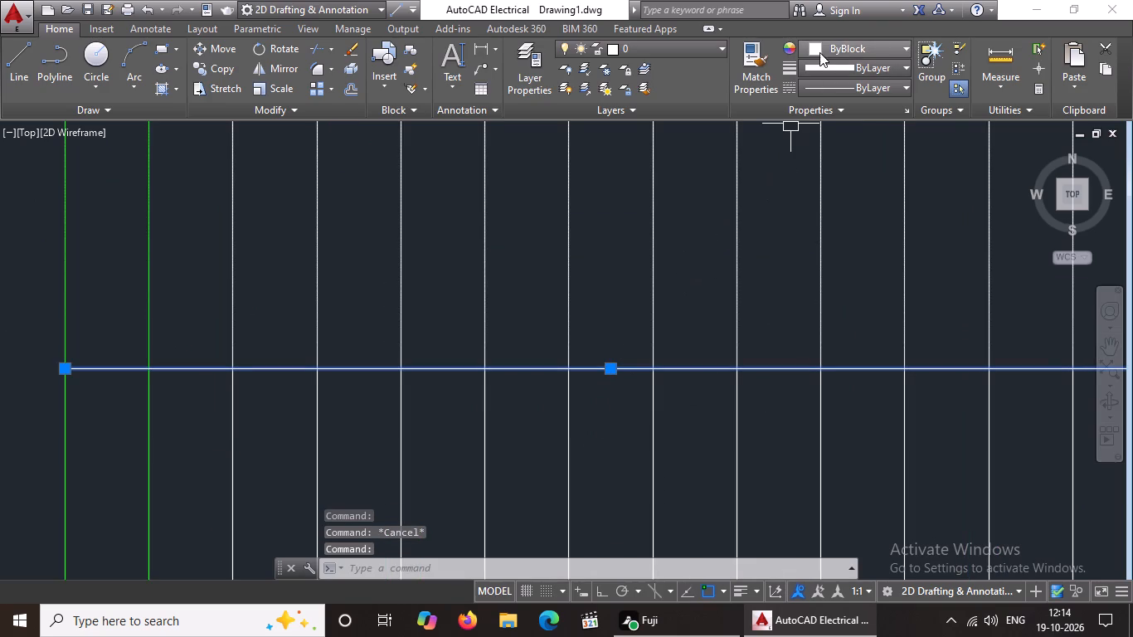
click(821, 46)
click(845, 209)
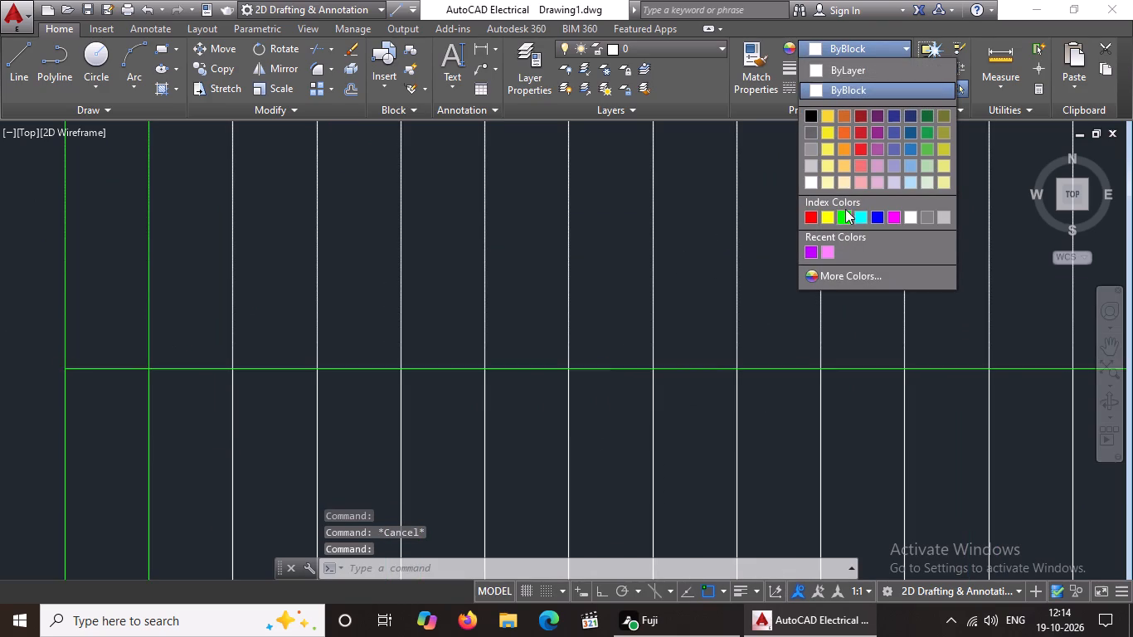
key(Escape)
Extend the ground floor staircase's horizontal dividing line across the landing to the inner line of the outer wall.
scroll(645, 323, down, 3)
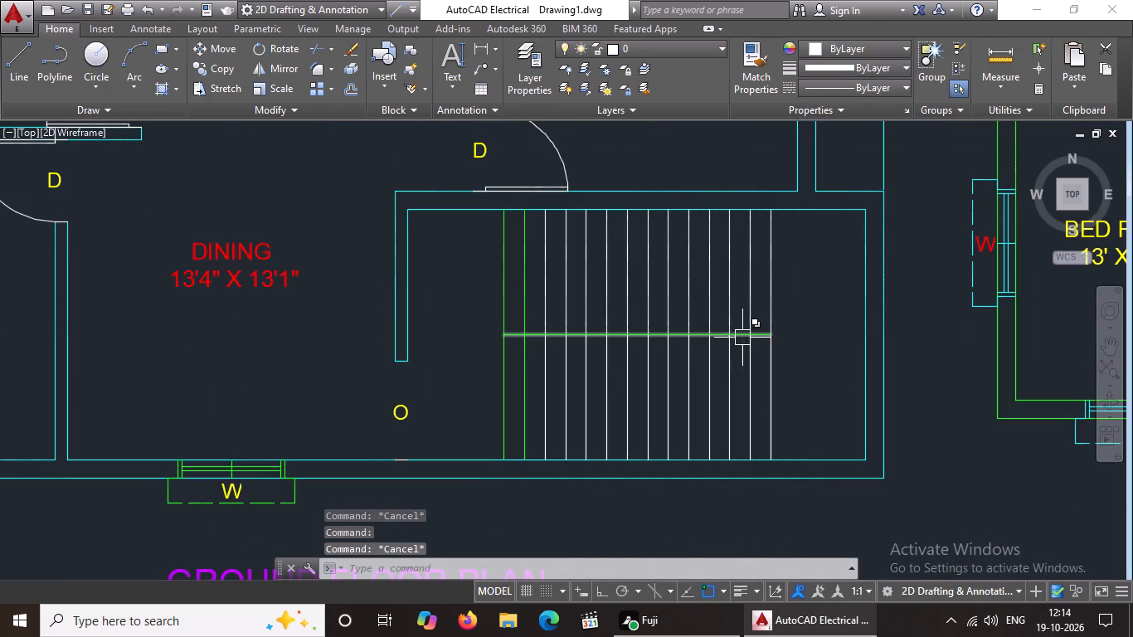
key(Escape)
text(EX)
key(space)
key(space)
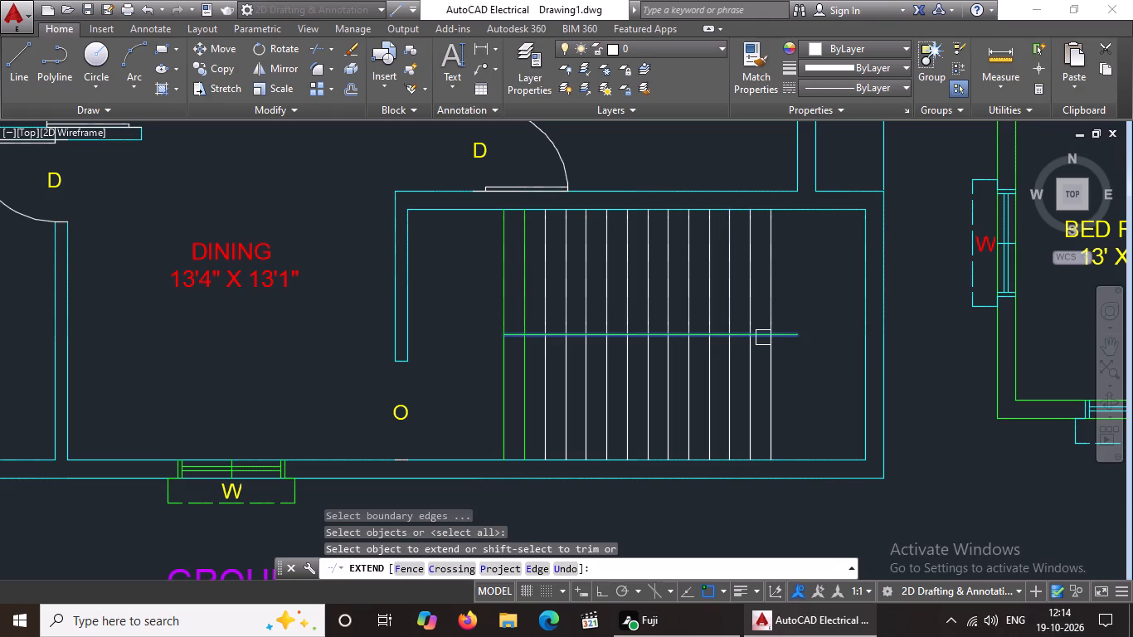
click(763, 338)
click(794, 338)
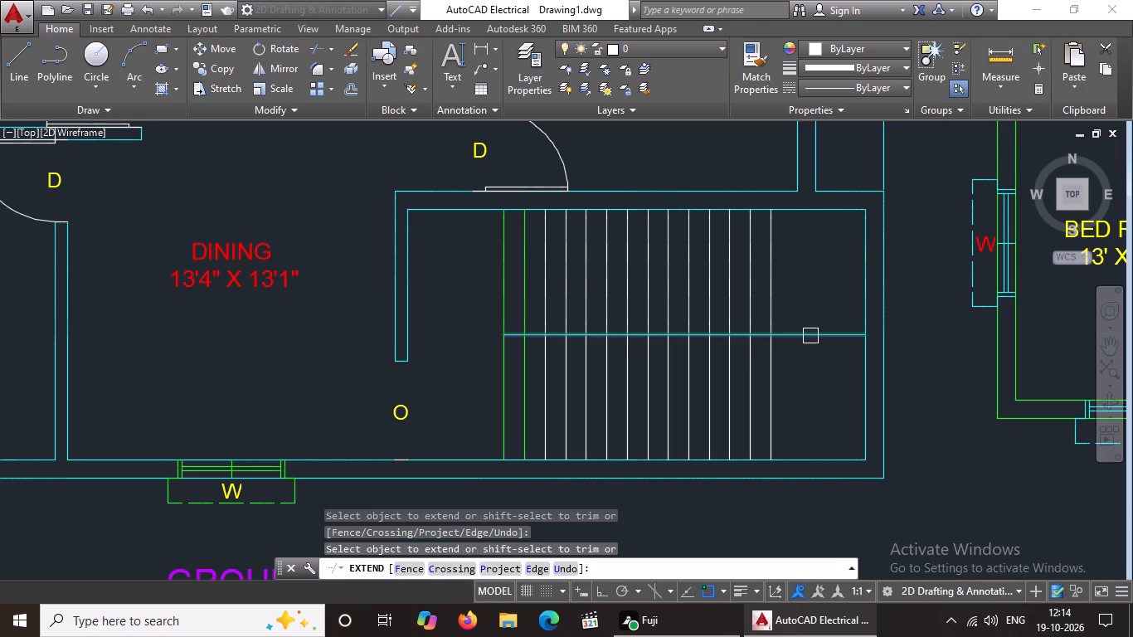
click(810, 336)
Extend the first floor staircase's horizontal dividing line across the landing to the inner line of the outer wall.
scroll(907, 388, down, 4)
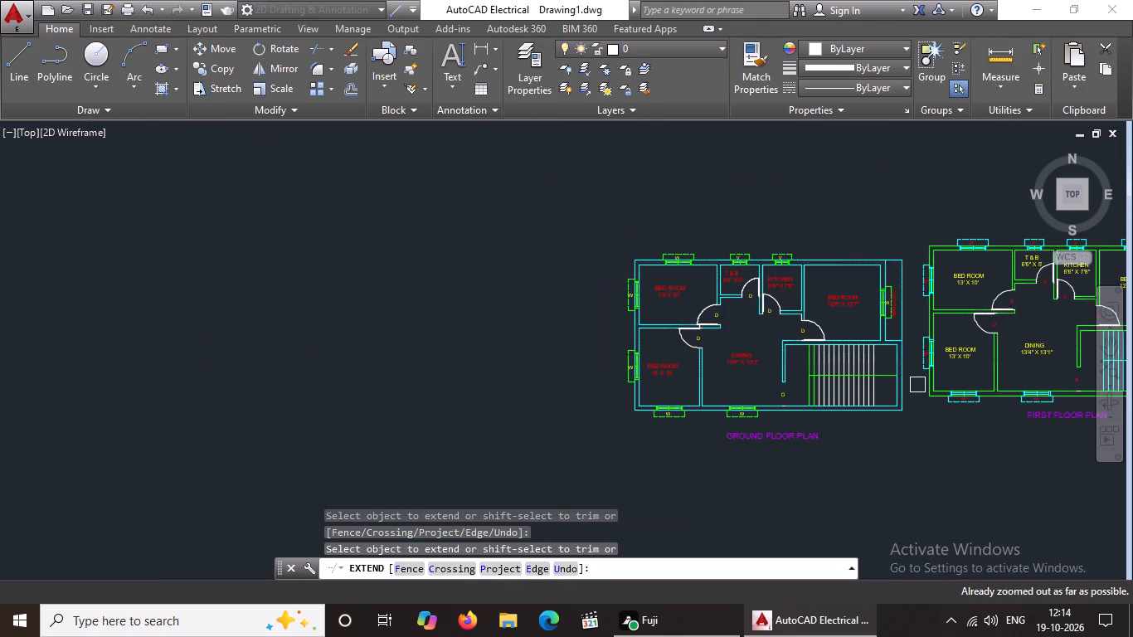
middle_drag(913, 384, 601, 392)
scroll(877, 362, up, 3)
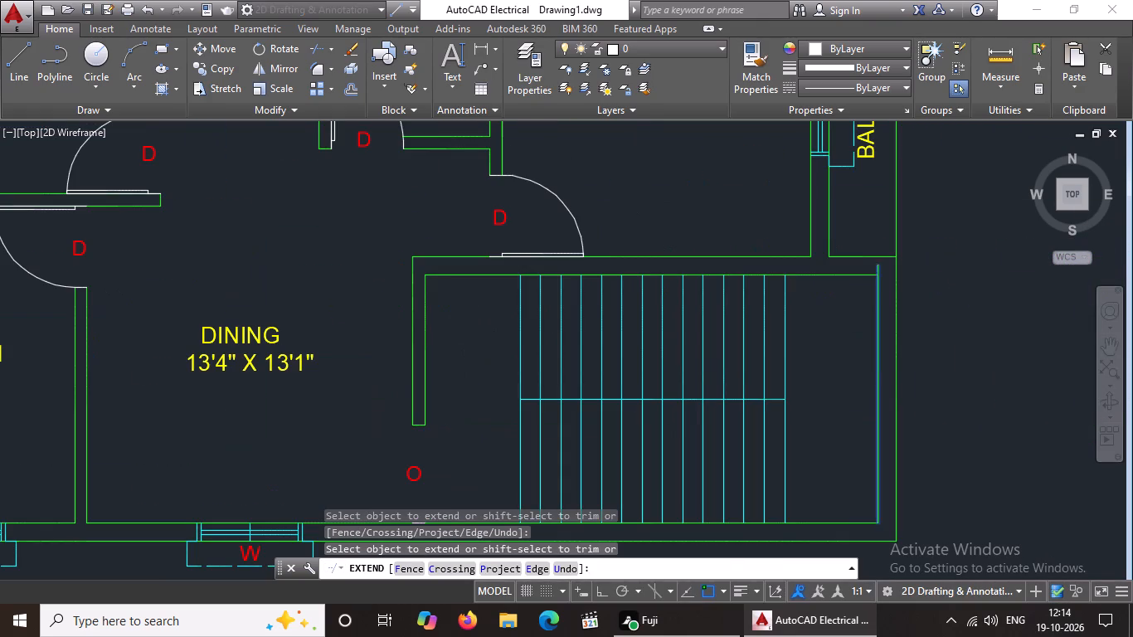
click(775, 394)
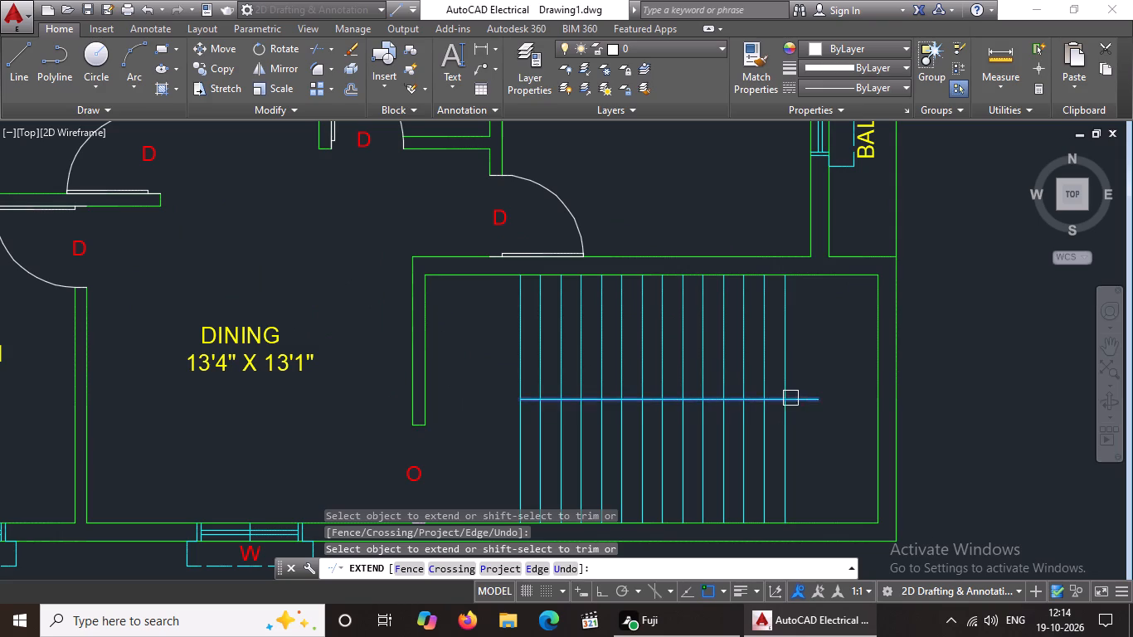
click(790, 398)
click(807, 404)
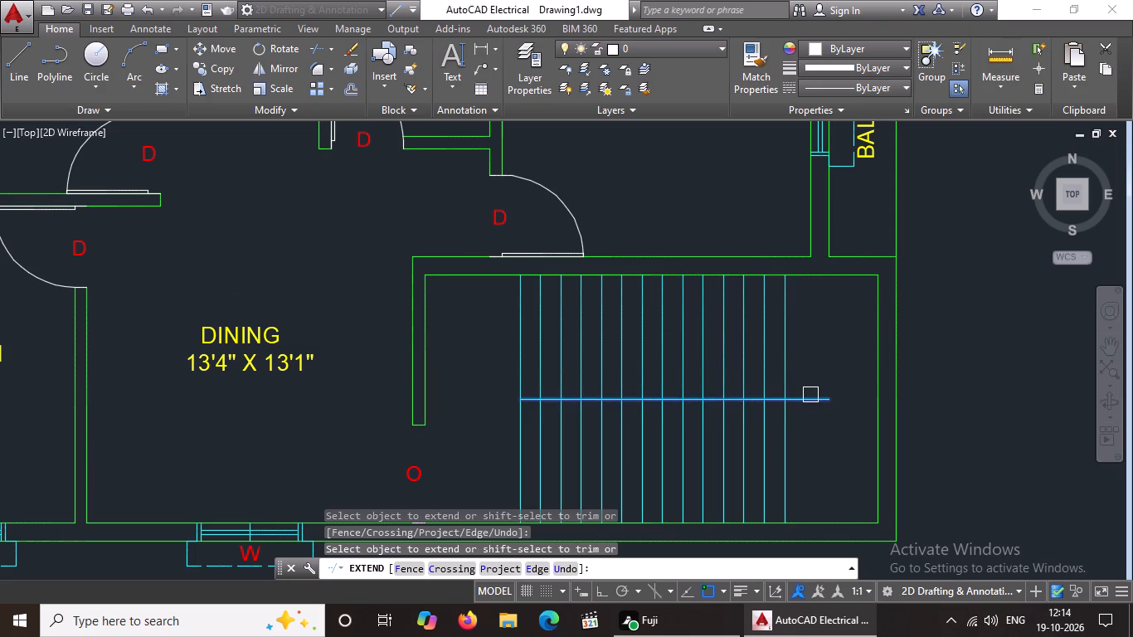
drag(807, 395, 815, 398)
click(830, 398)
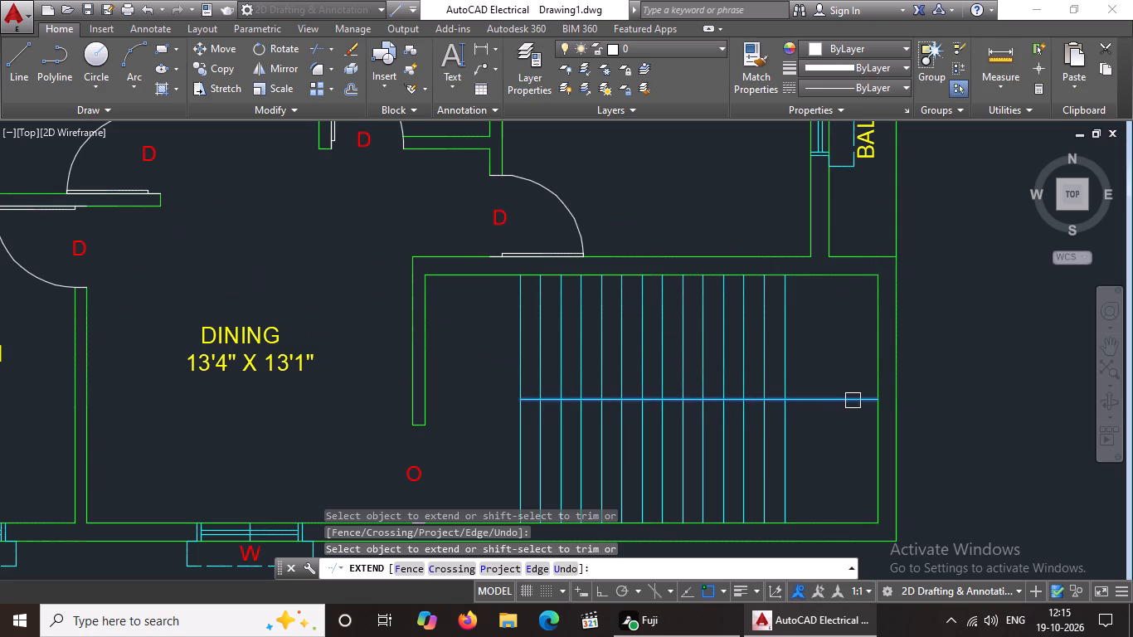
click(849, 401)
scroll(902, 362, down, 2)
key(Escape)
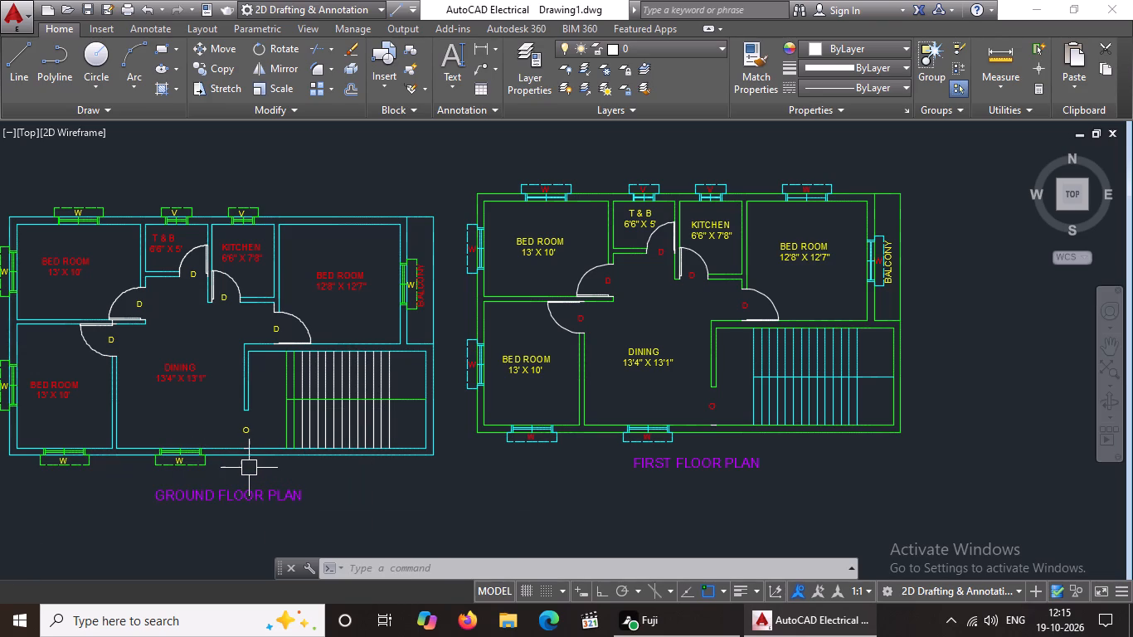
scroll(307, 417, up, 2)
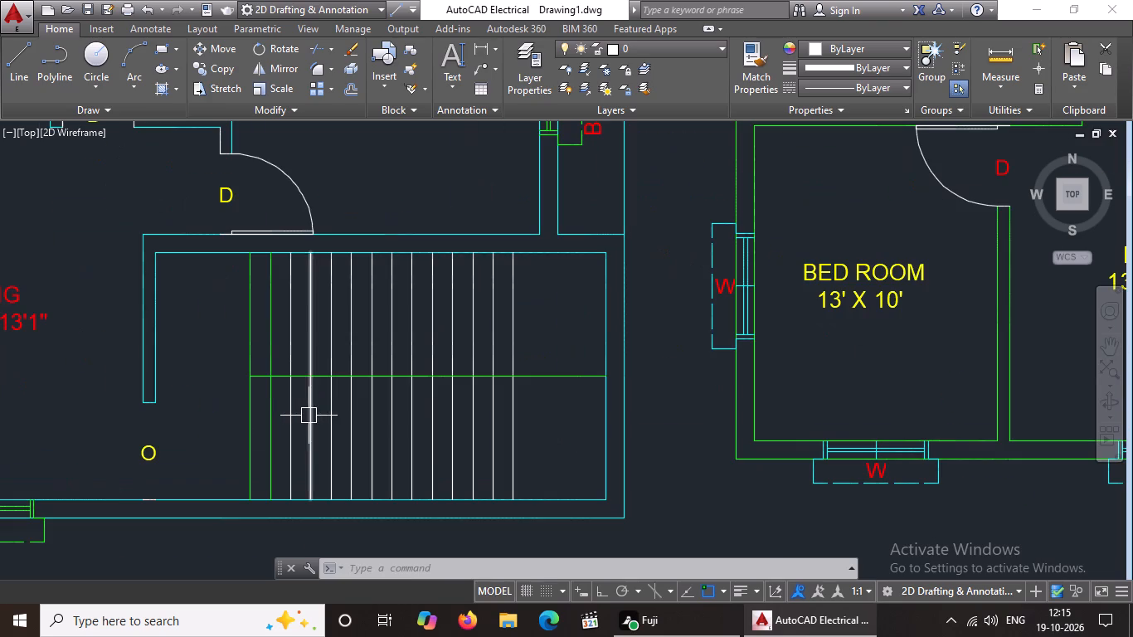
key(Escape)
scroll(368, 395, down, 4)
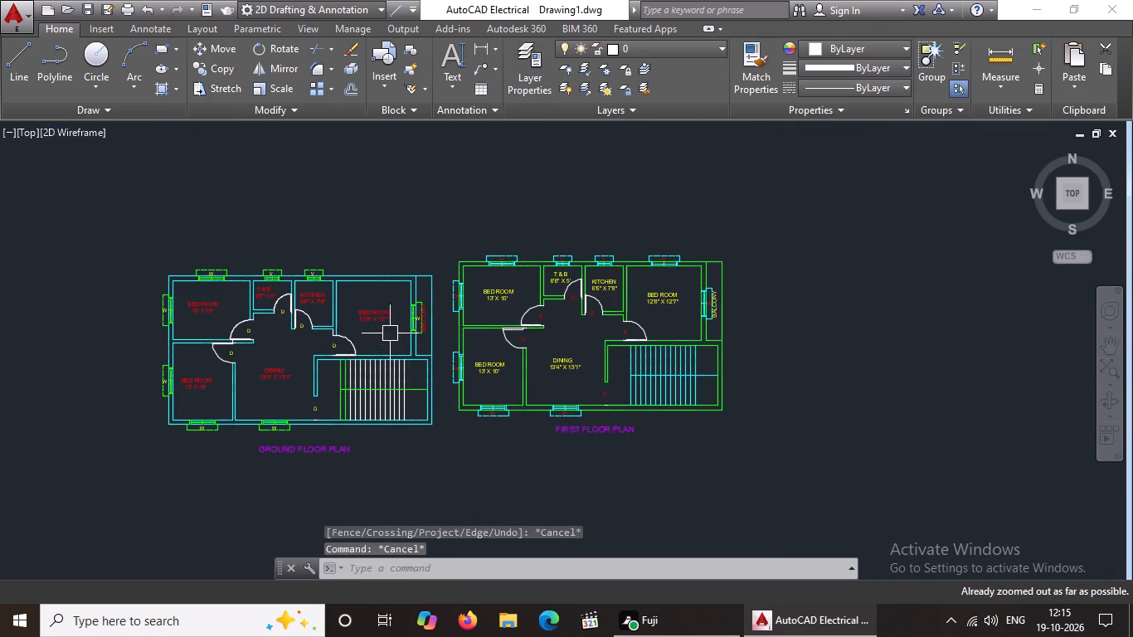
Copy the upper-wall window and its W label from the first floor 12'8" X 12'7" bedroom to the matching ground floor bedroom wall.
scroll(641, 278, up, 4)
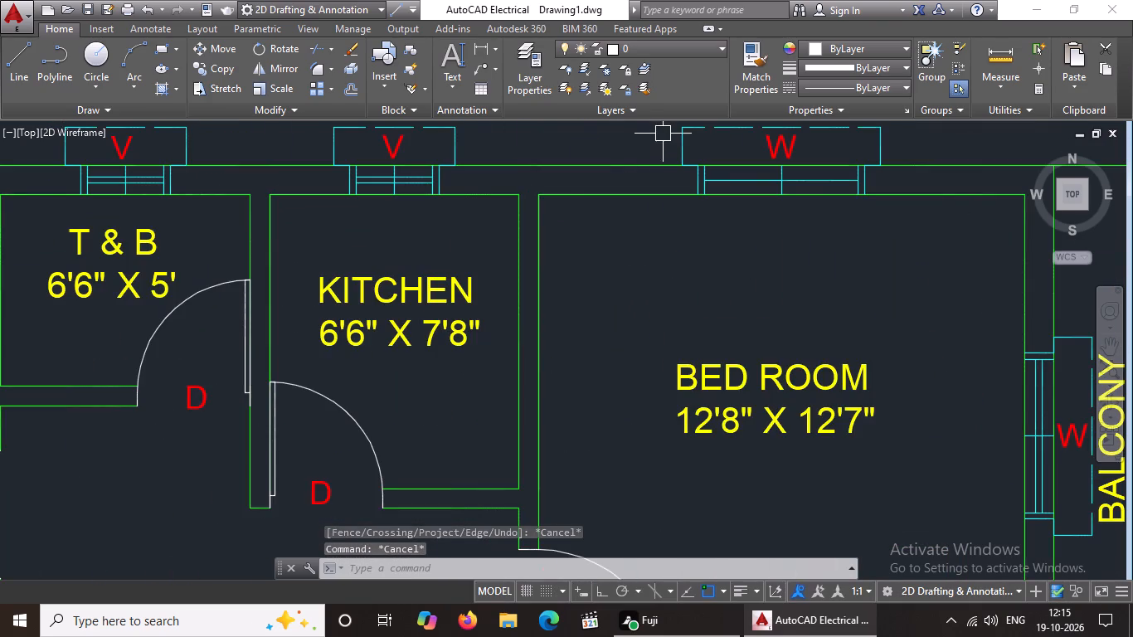
scroll(664, 134, down, 2)
middle_drag(741, 148, 743, 240)
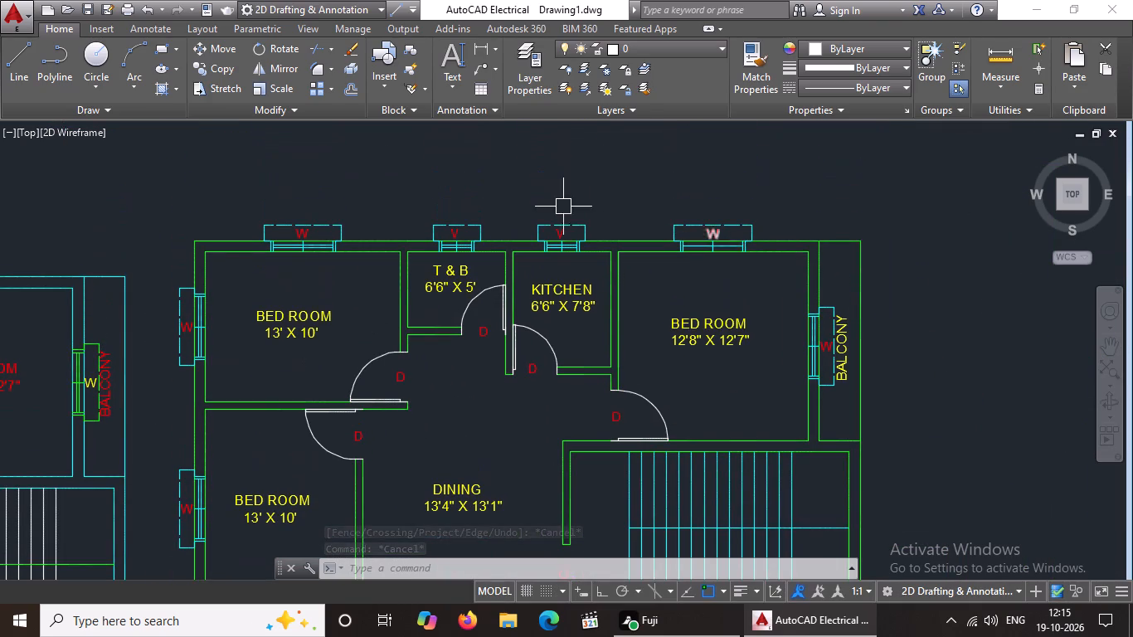
drag(634, 188, 708, 256)
click(777, 270)
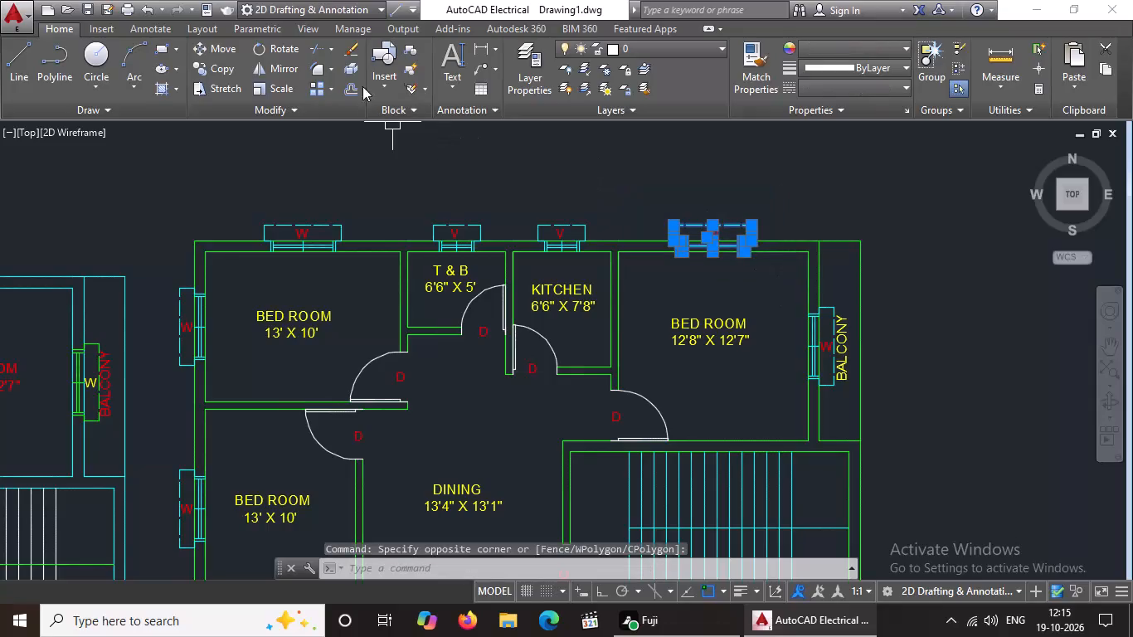
click(207, 64)
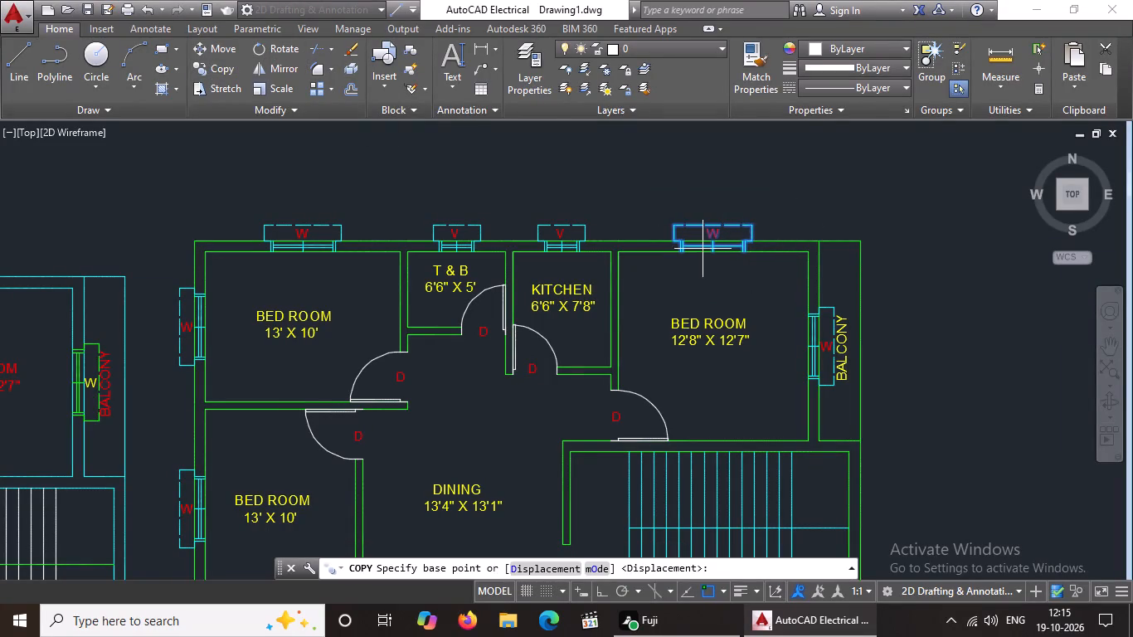
drag(717, 255, 702, 260)
scroll(566, 263, down, 2)
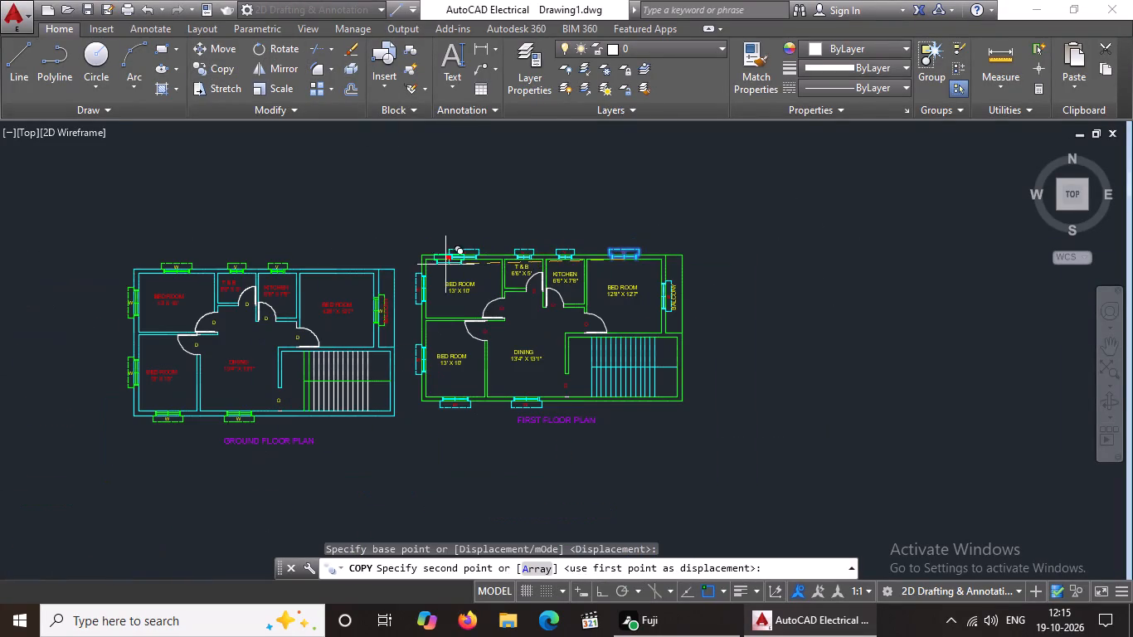
scroll(339, 276, up, 4)
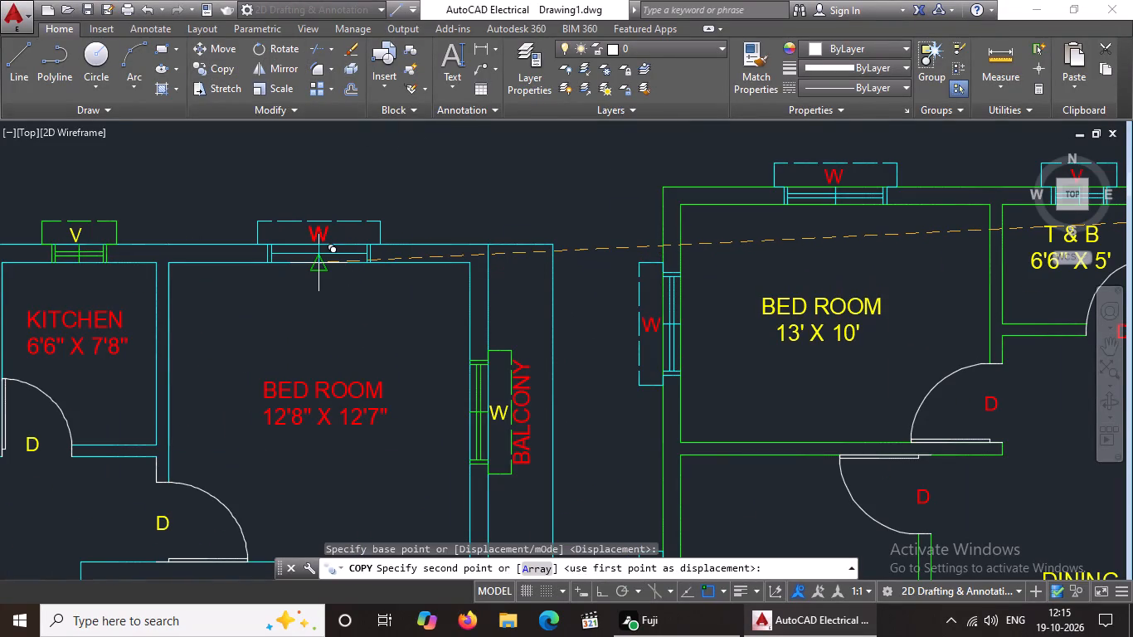
click(322, 259)
key(Escape)
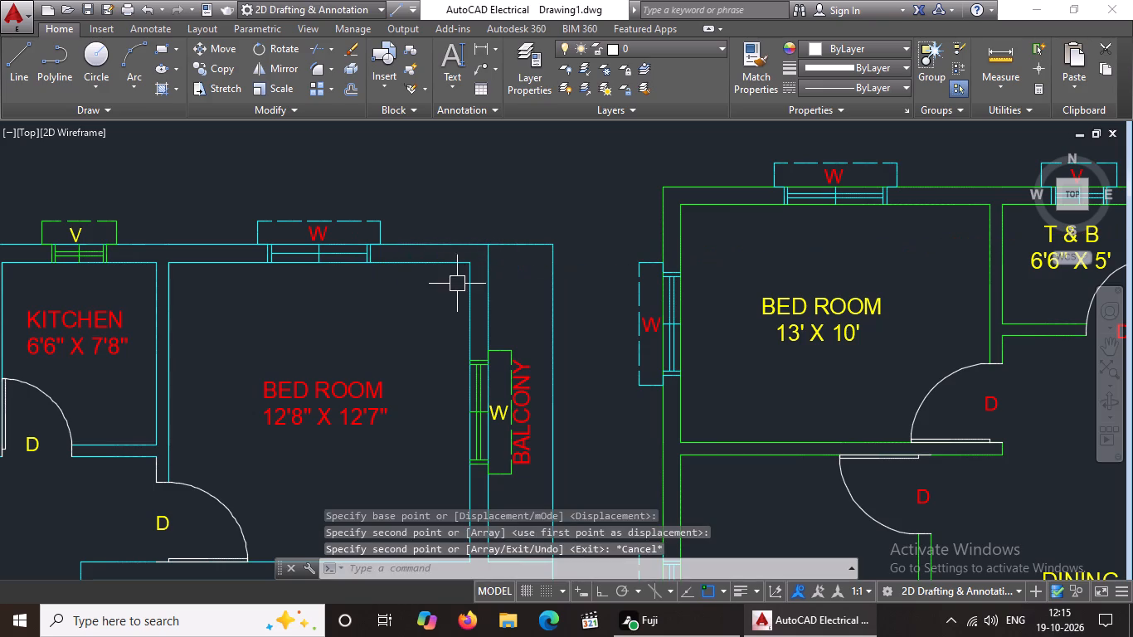
Set the colour of the copied window and its label in the ground floor 12'8" X 12'7" bedroom to green.
drag(220, 196, 240, 207)
click(408, 281)
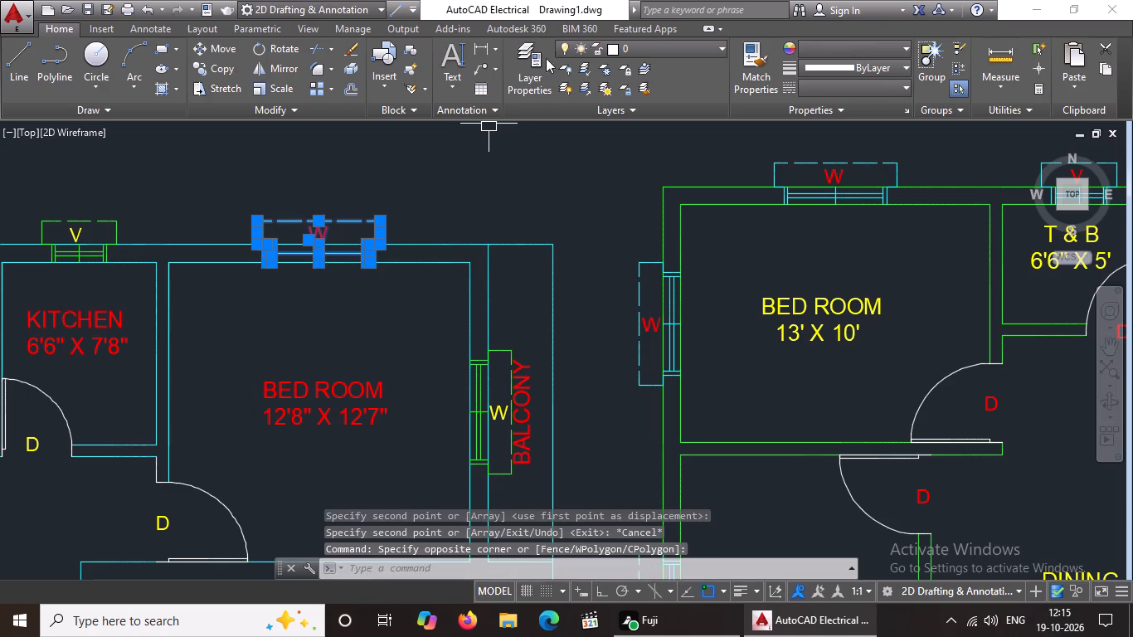
click(844, 47)
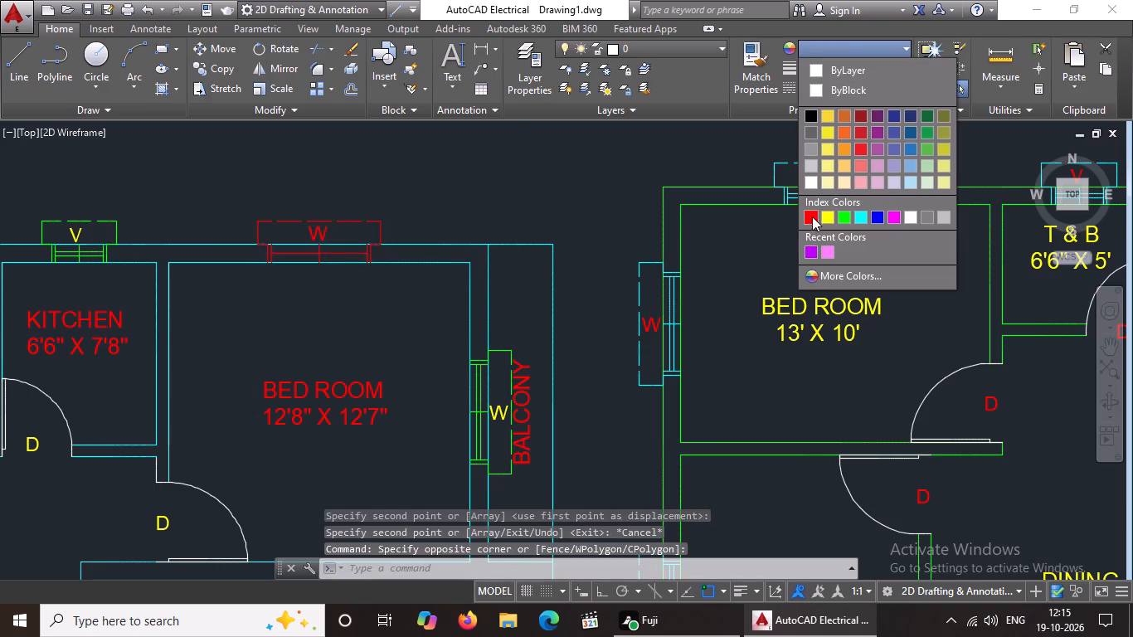
click(845, 216)
key(Escape)
Set the colour of the copied window's W label on the ground floor plan to red.
scroll(285, 231, up, 2)
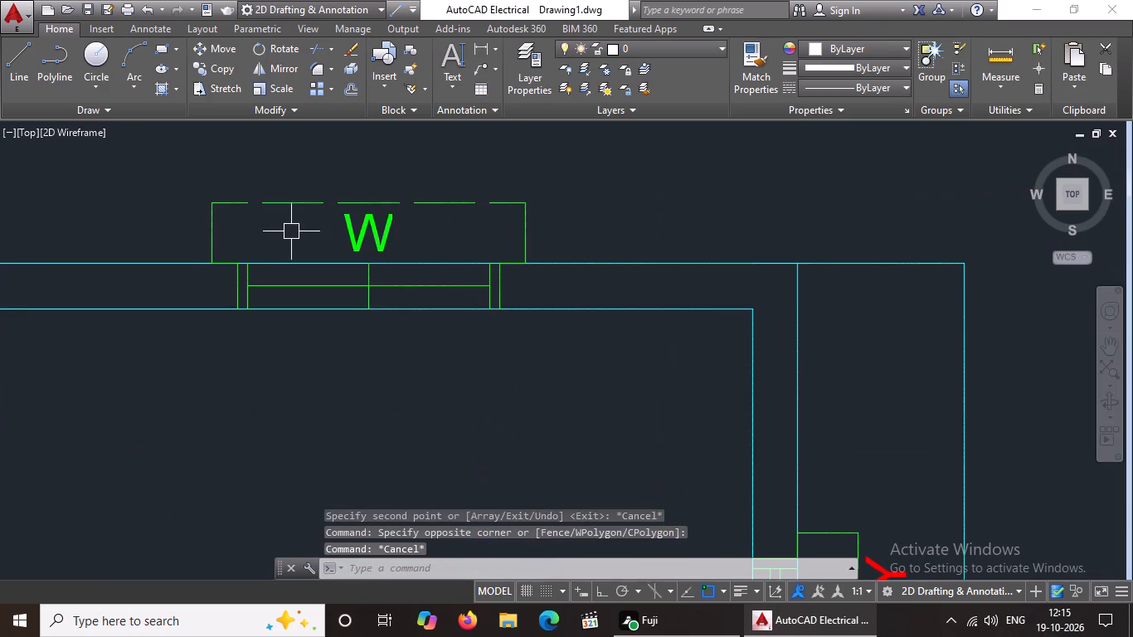
click(378, 233)
click(871, 50)
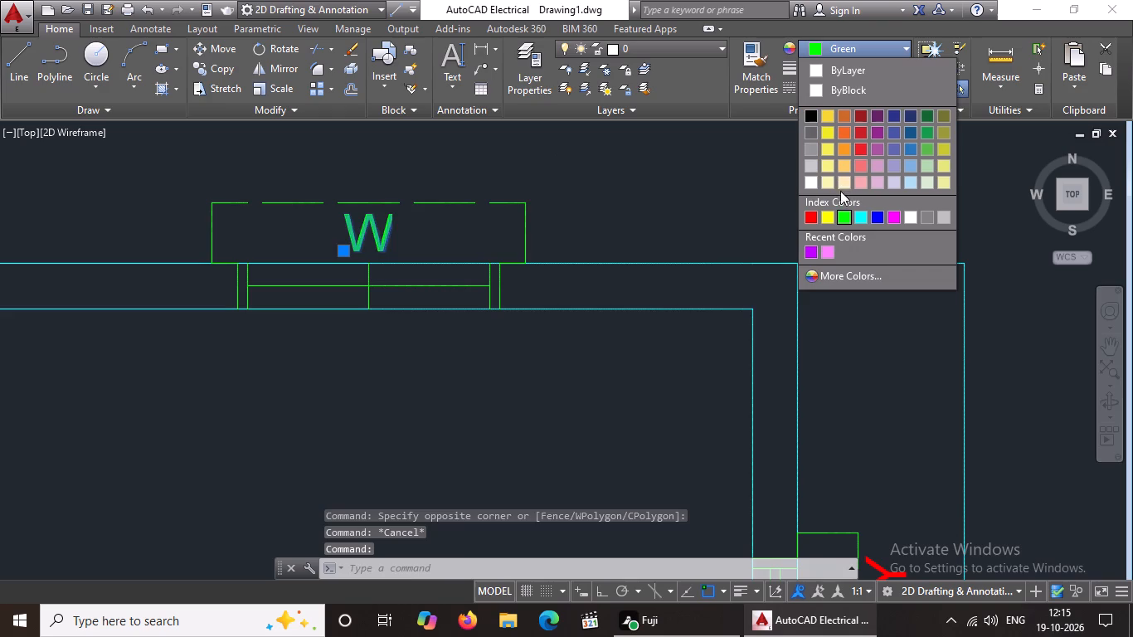
drag(814, 217, 807, 226)
scroll(489, 206, down, 3)
key(Escape)
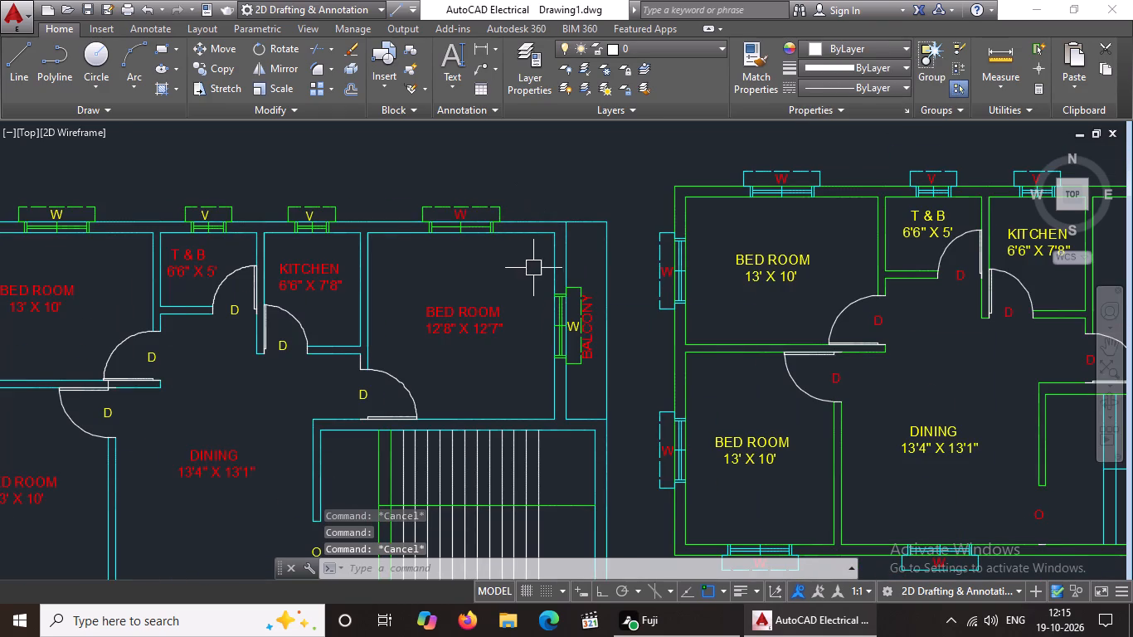
Set the colour of the third ground floor stair tread line, counted from the dining room, to green.
scroll(537, 252, down, 1)
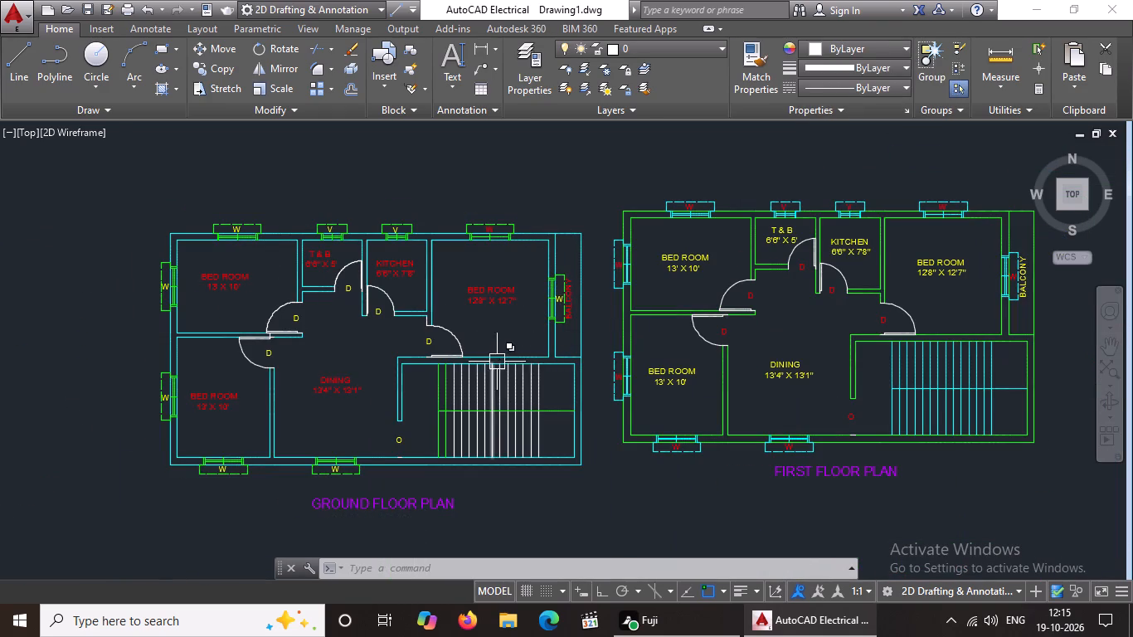
scroll(455, 444, up, 1)
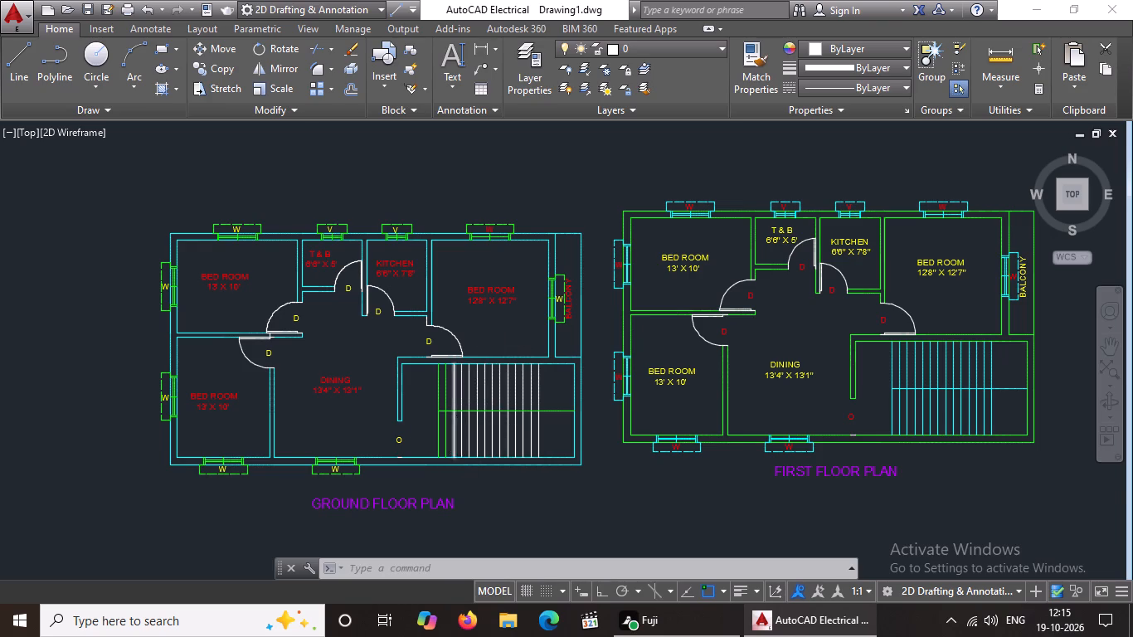
click(450, 382)
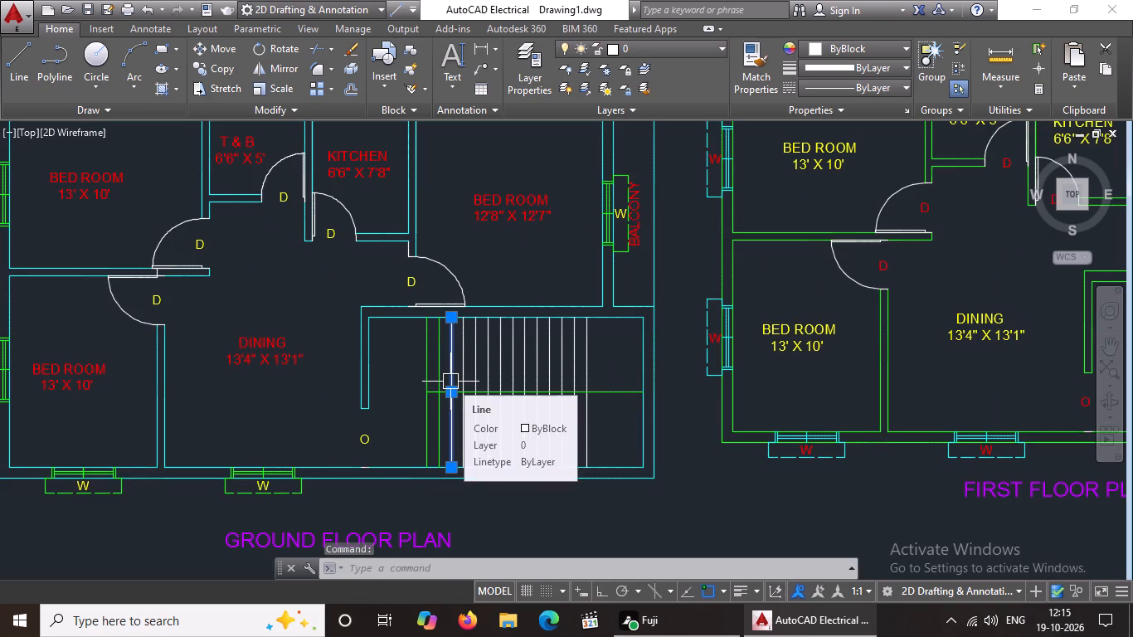
click(868, 51)
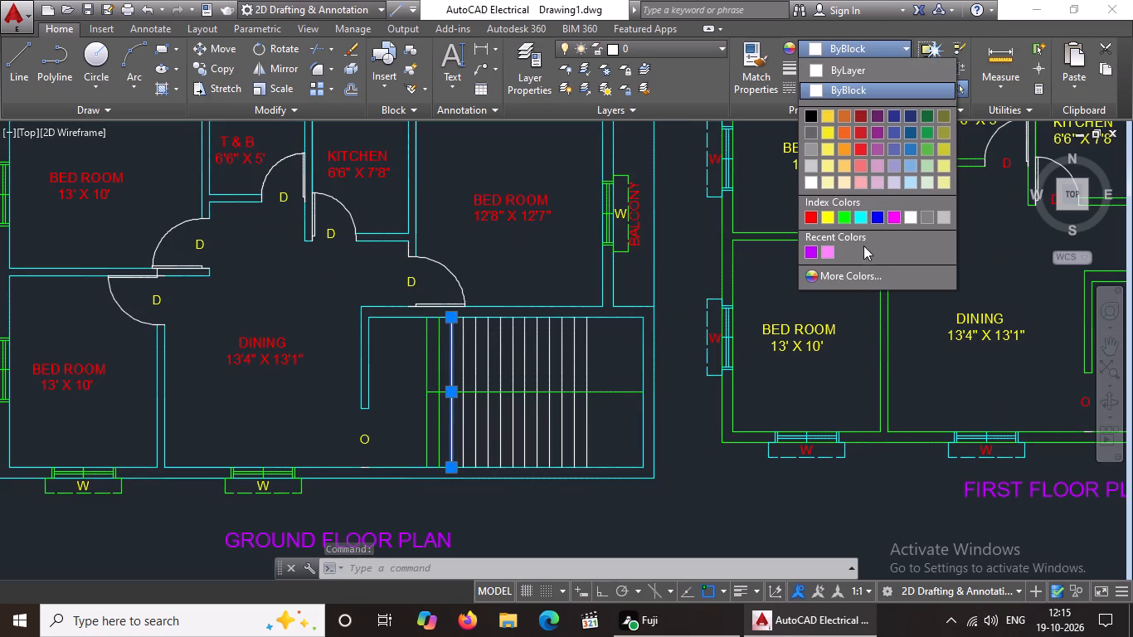
drag(840, 214, 838, 231)
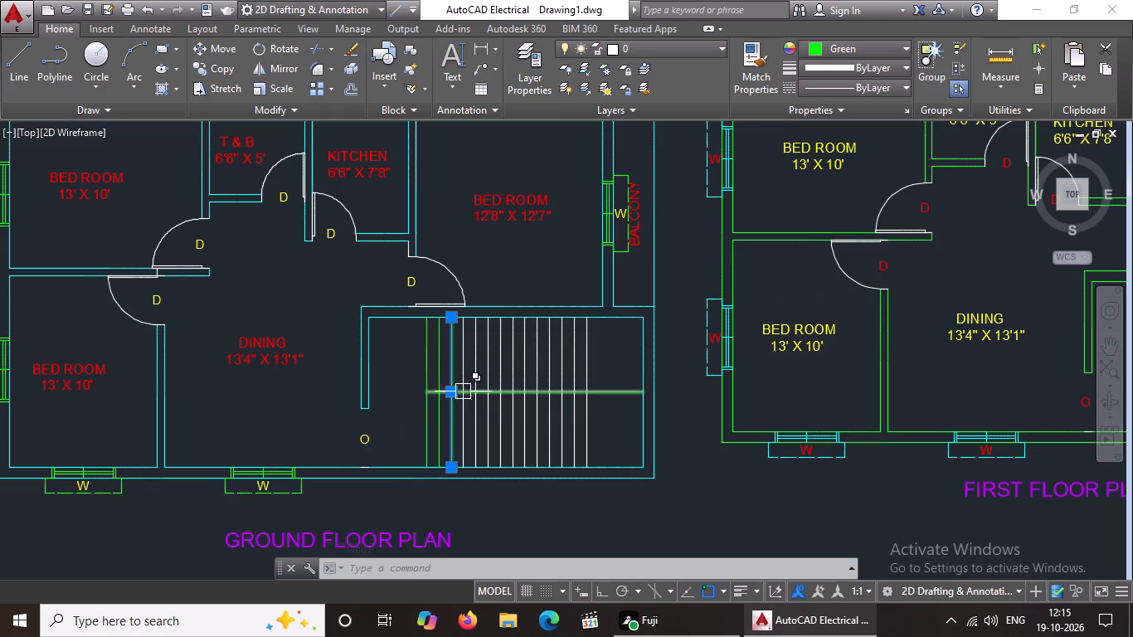
scroll(463, 391, up, 3)
click(450, 386)
key(Escape)
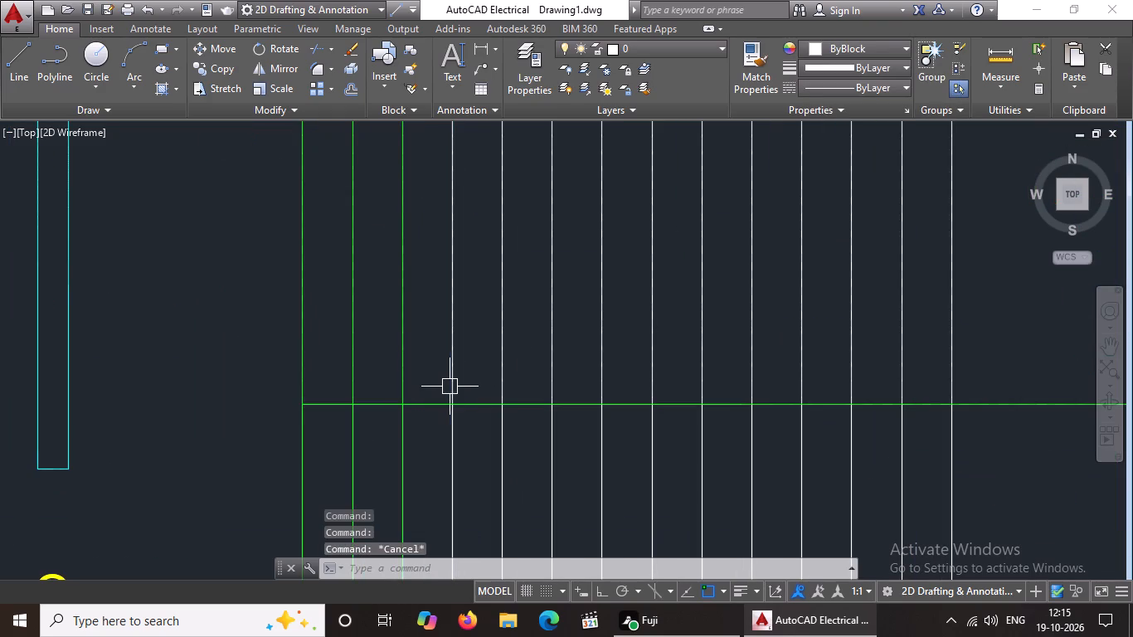
Set the colour of the fourth, fifth and sixth ground floor stair tread lines, counted from the dining room, to green.
click(874, 41)
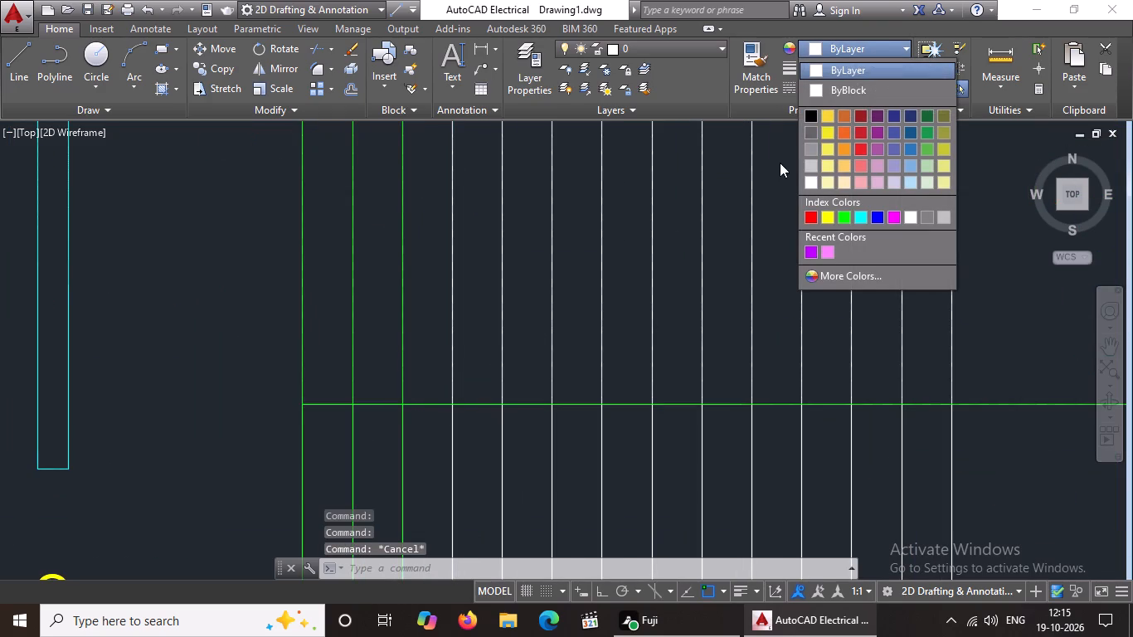
key(Escape)
click(447, 275)
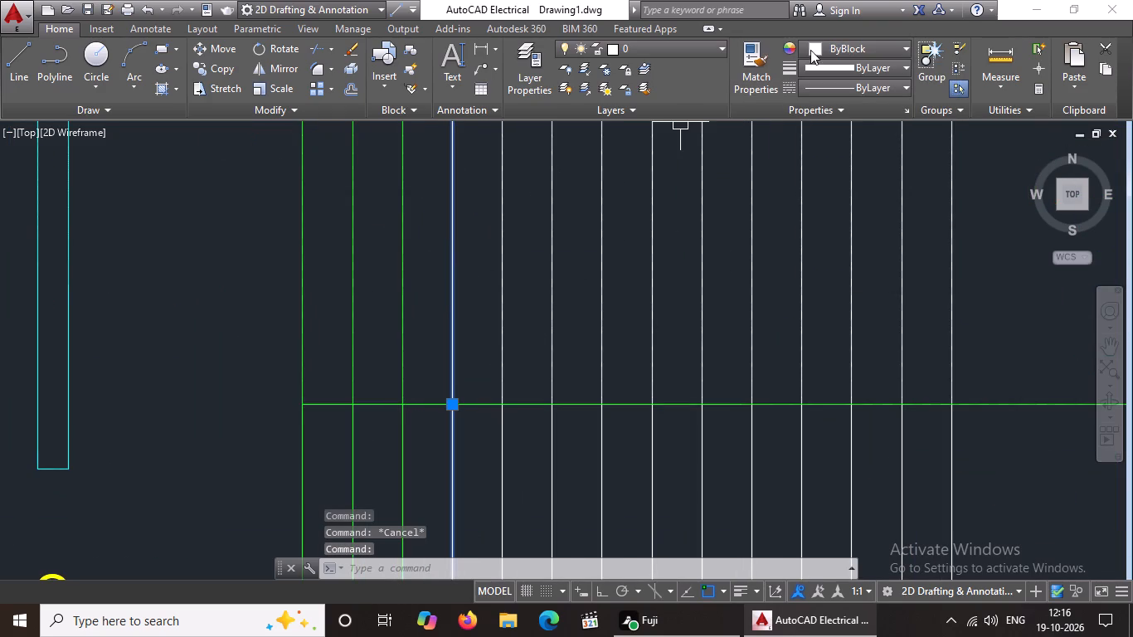
drag(826, 43, 827, 52)
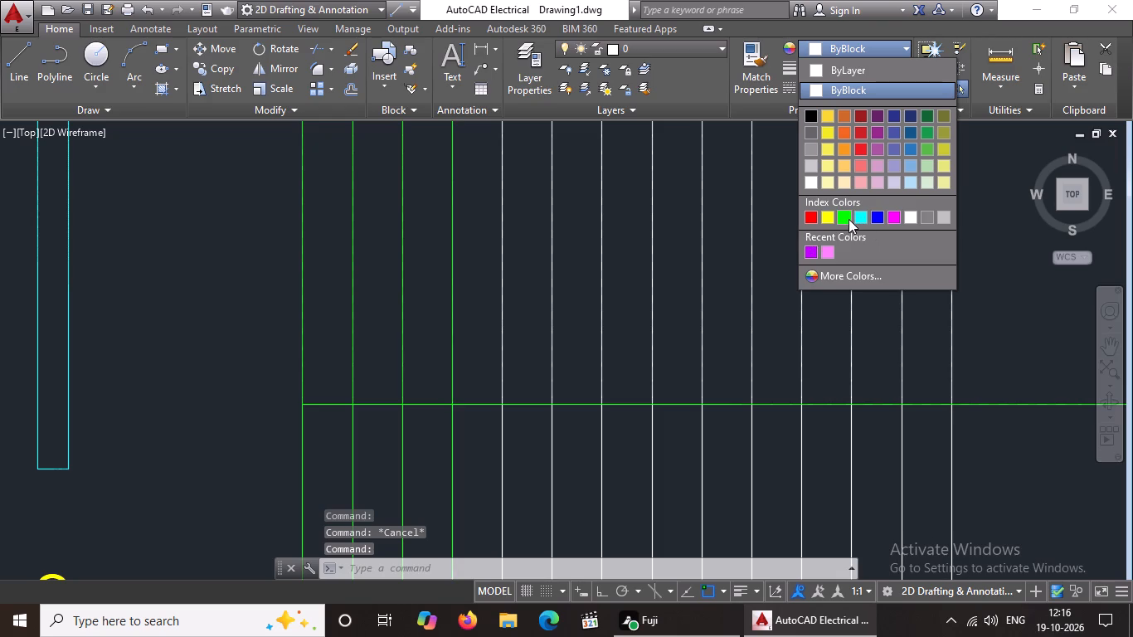
click(849, 219)
key(Escape)
click(505, 324)
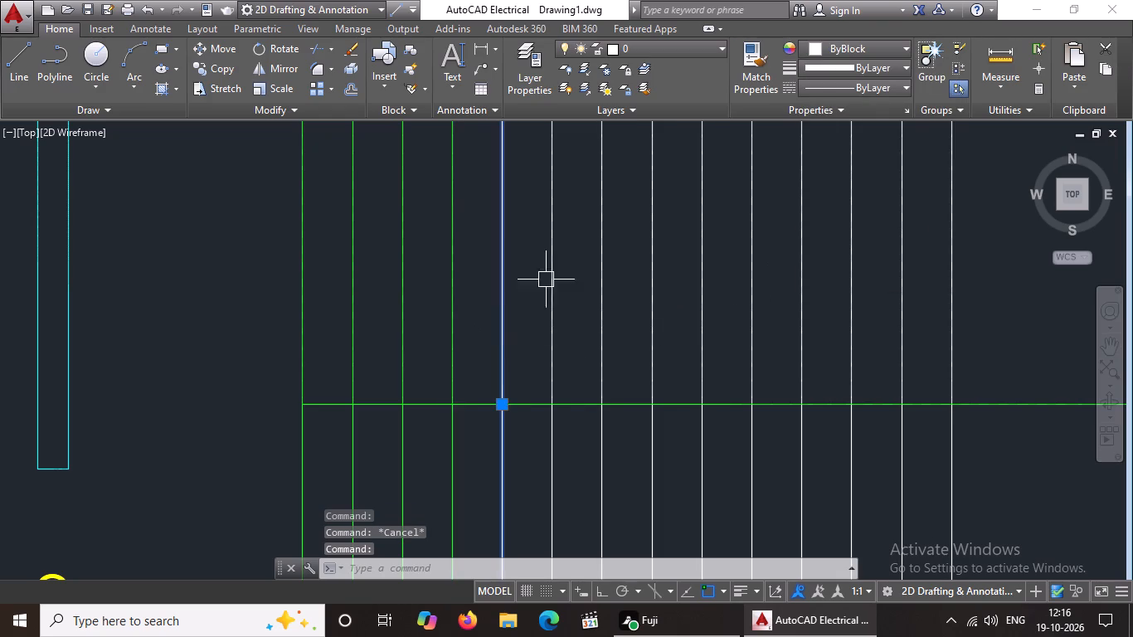
click(853, 51)
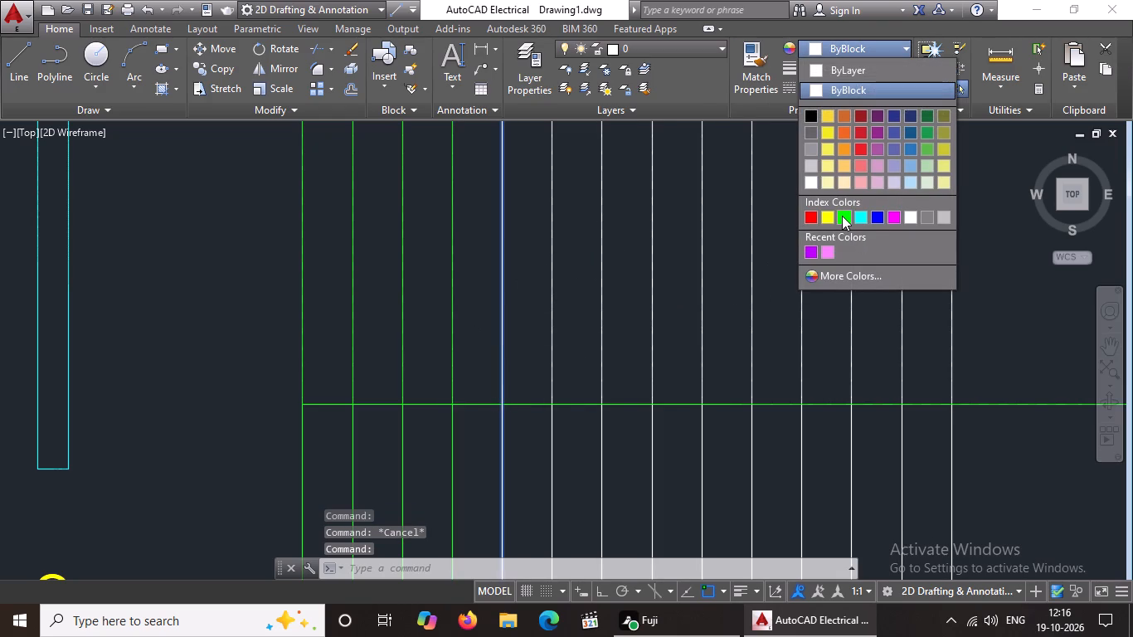
click(842, 216)
key(Escape)
click(553, 332)
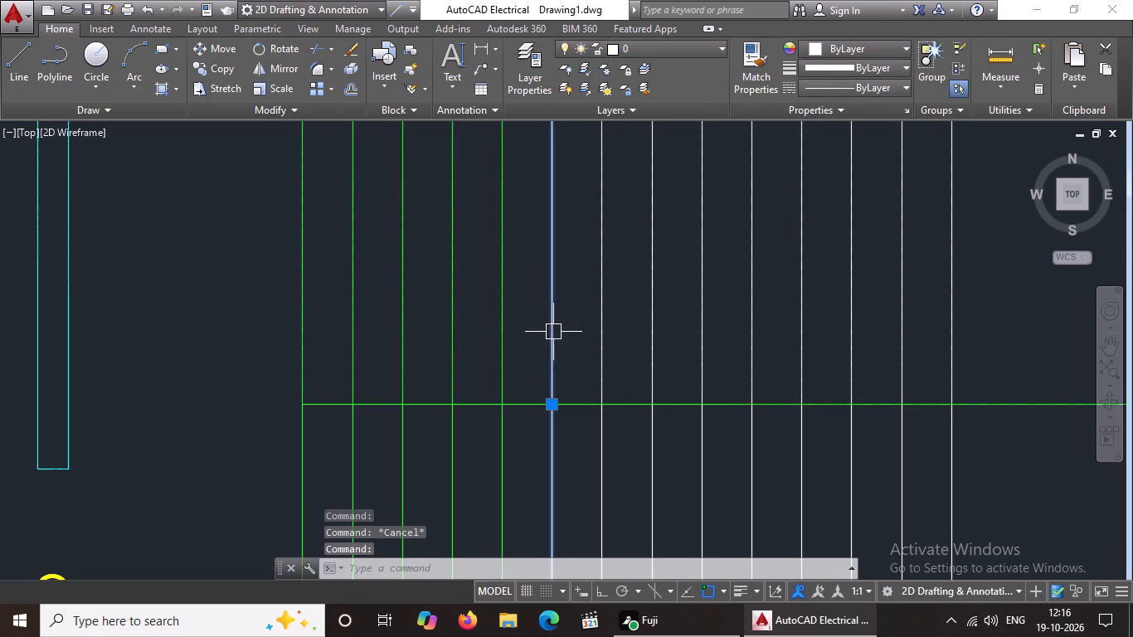
click(872, 44)
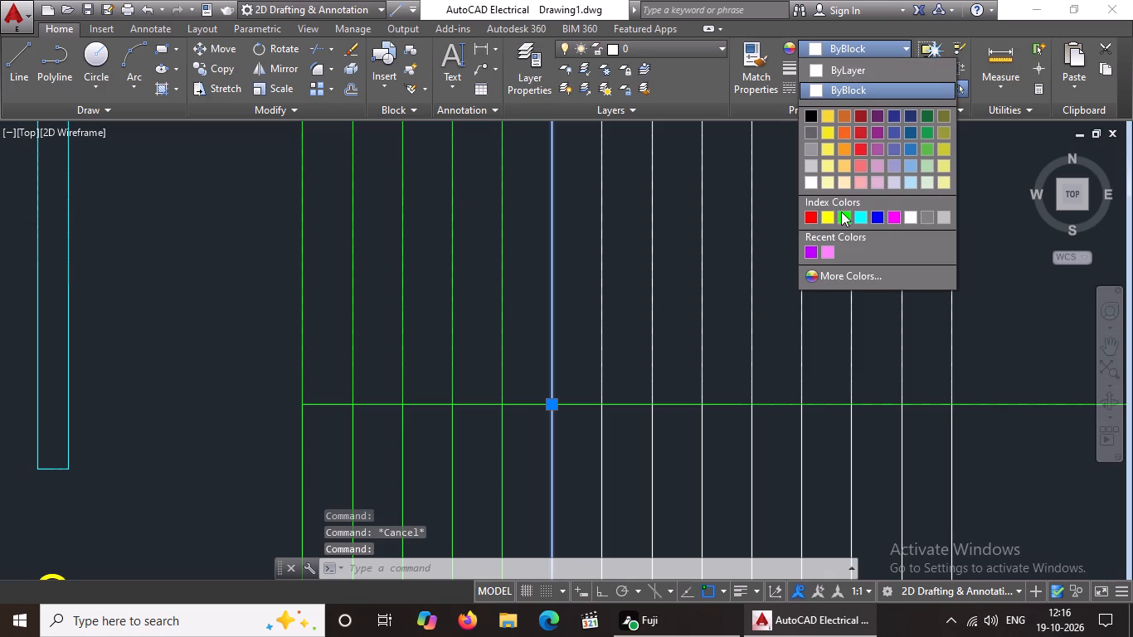
click(841, 212)
key(Escape)
Set the colour of the seventh and eighth ground floor stair tread lines, counted from the dining room, to green.
scroll(667, 303, down, 4)
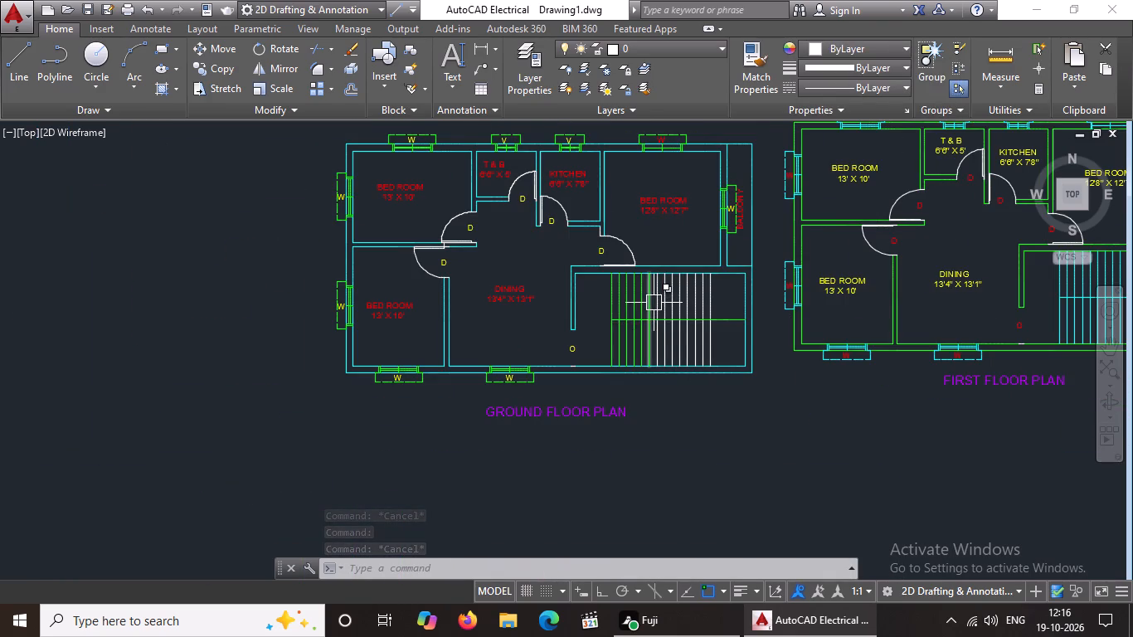
scroll(654, 303, up, 3)
click(658, 296)
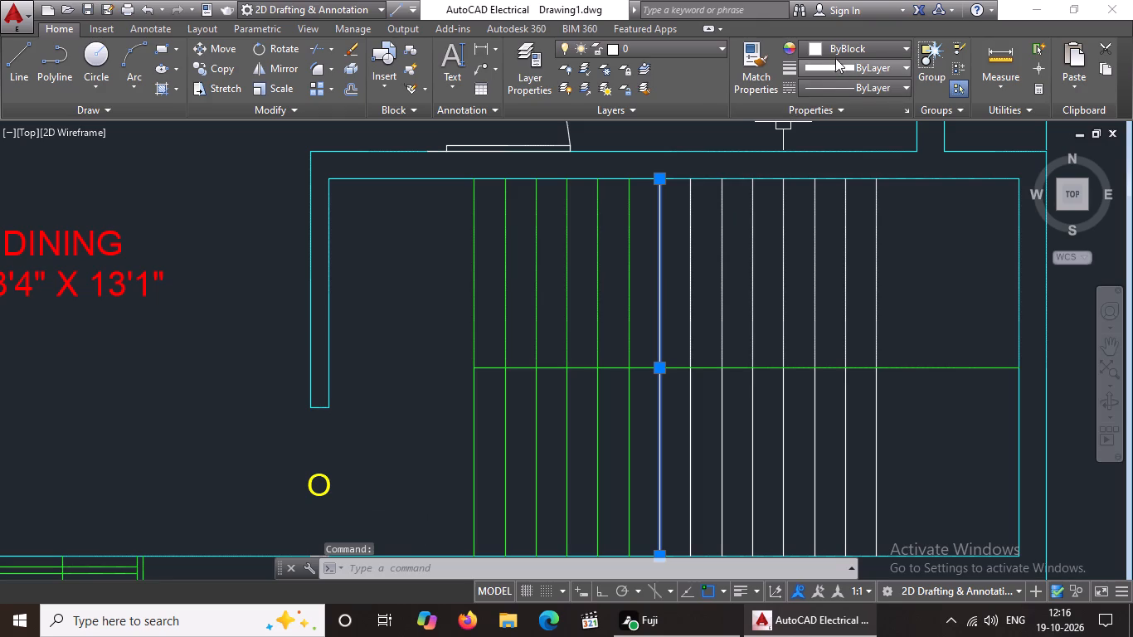
click(837, 50)
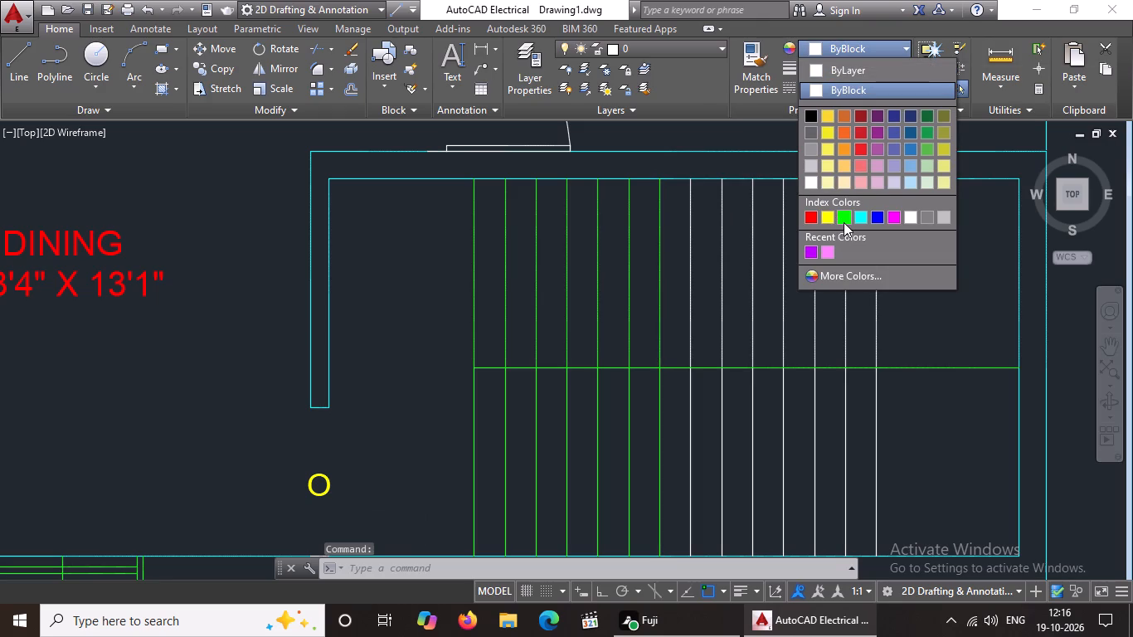
click(844, 222)
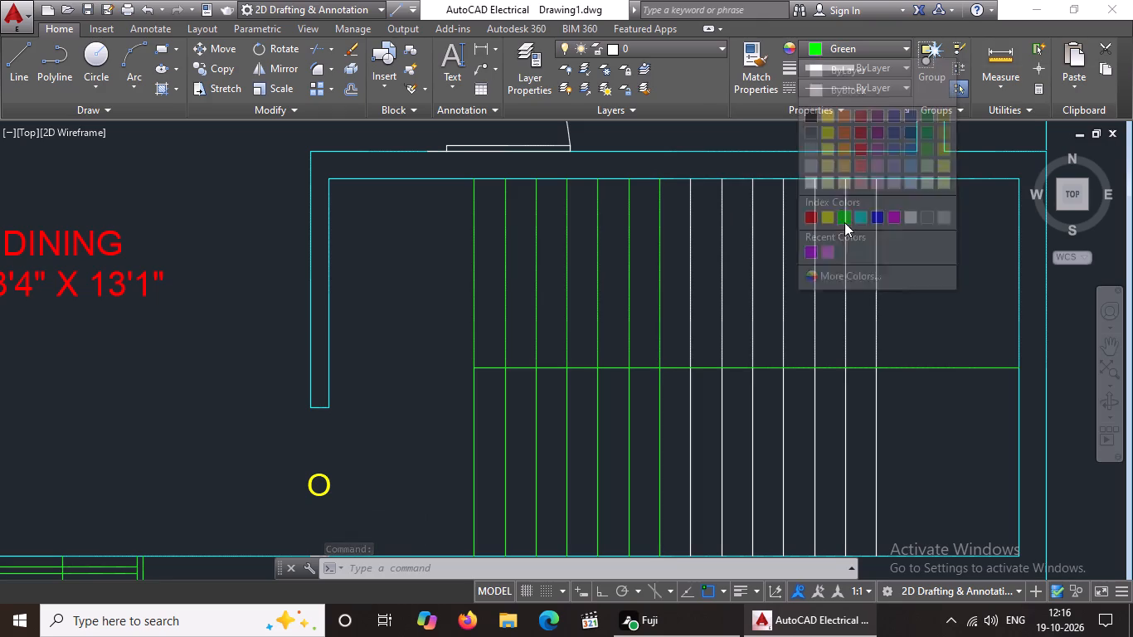
click(881, 46)
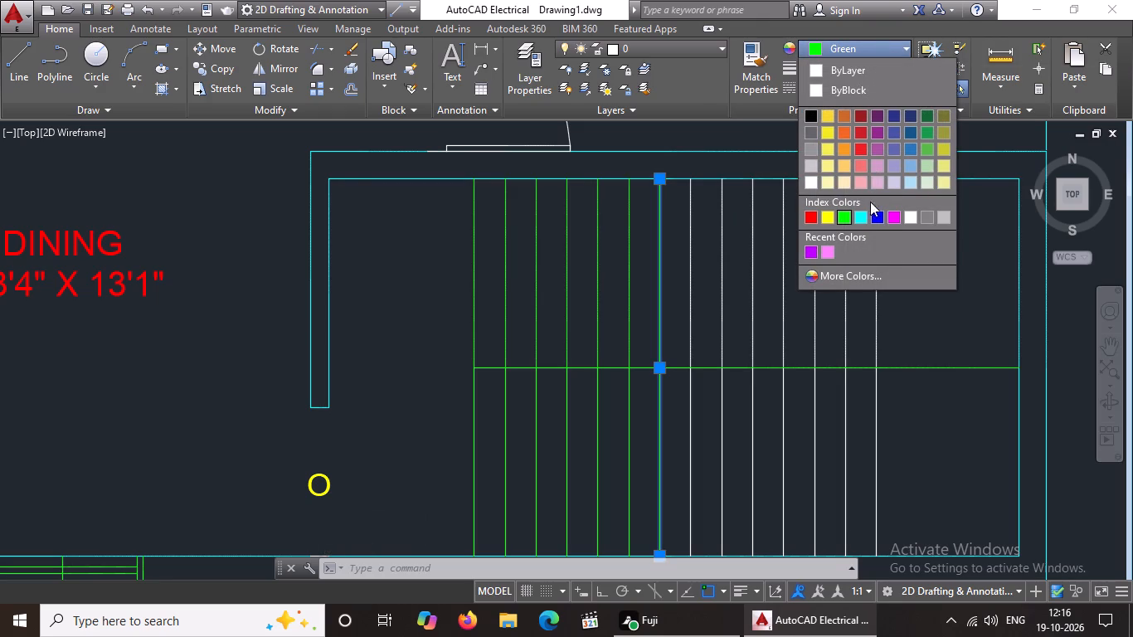
click(843, 221)
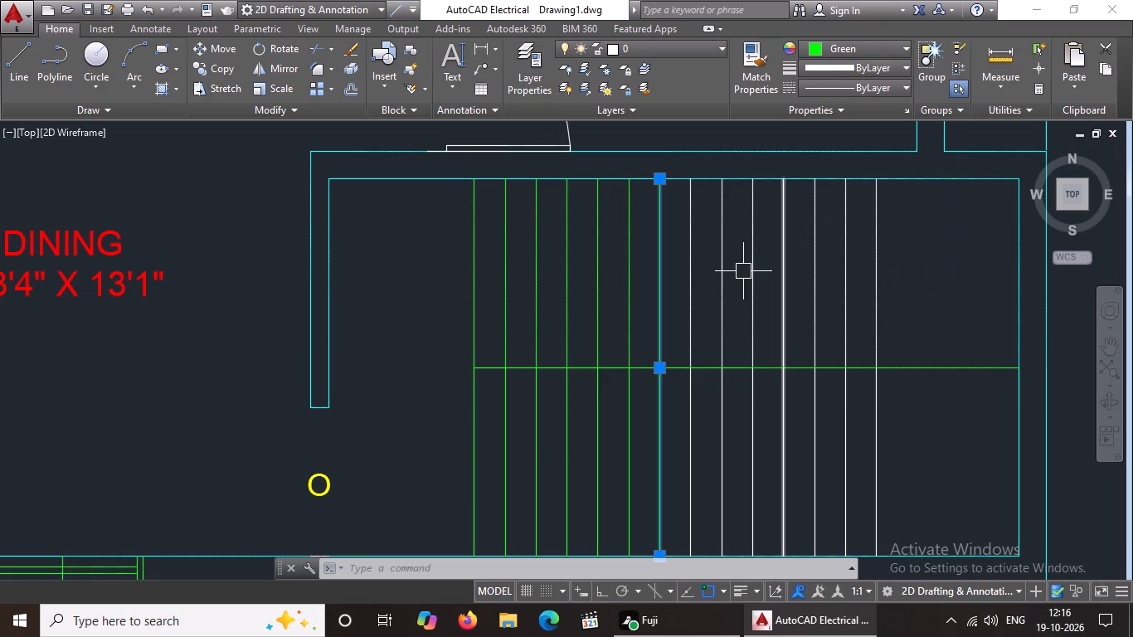
click(685, 284)
click(856, 46)
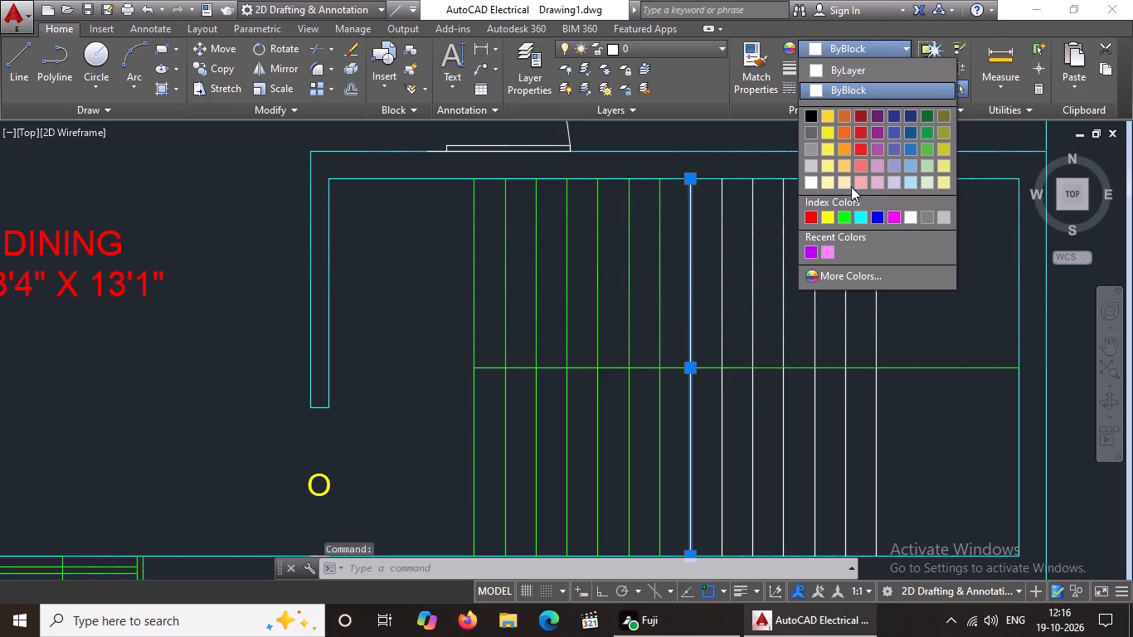
click(843, 213)
Set the colour of the ninth, tenth and eleventh ground floor stair tread lines, counted from the dining room, to green.
scroll(743, 236, down, 5)
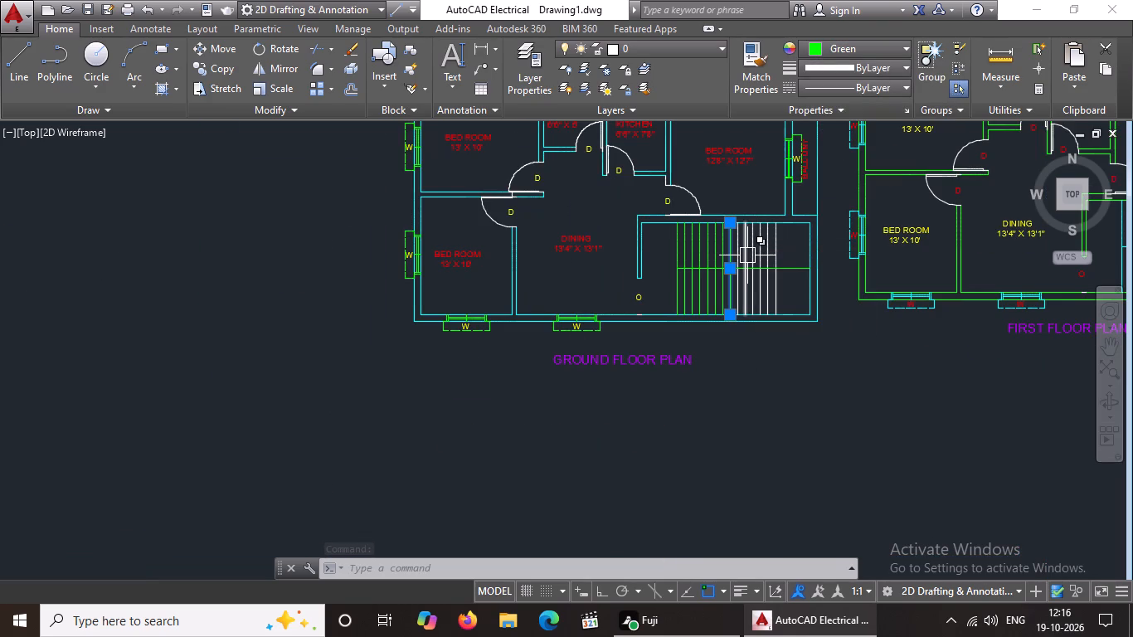
scroll(747, 257, up, 3)
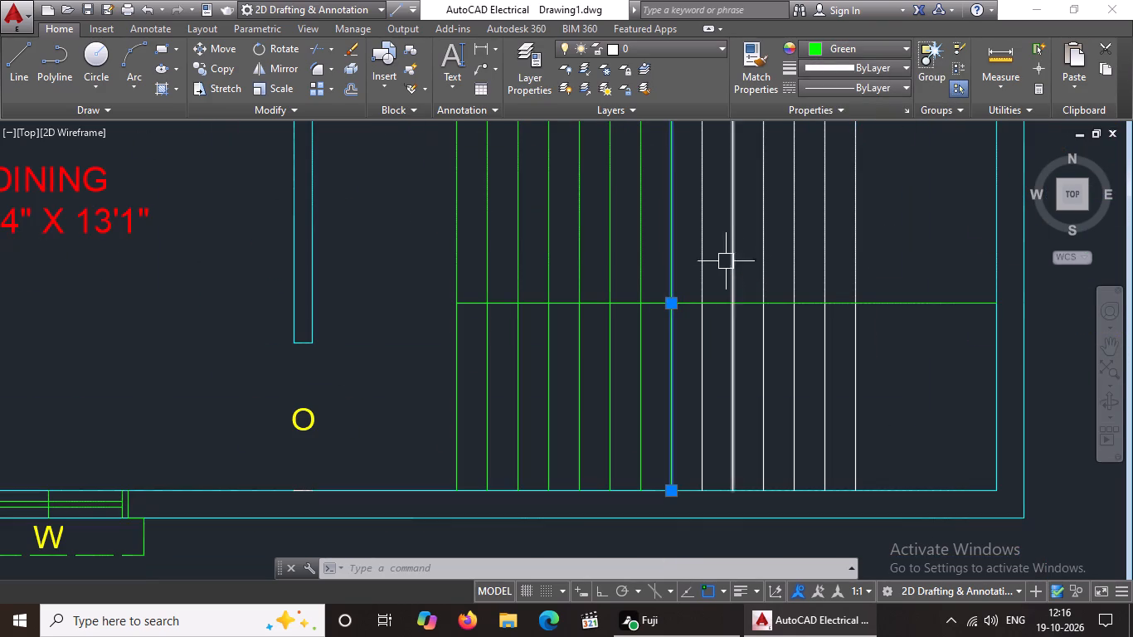
click(708, 272)
click(878, 50)
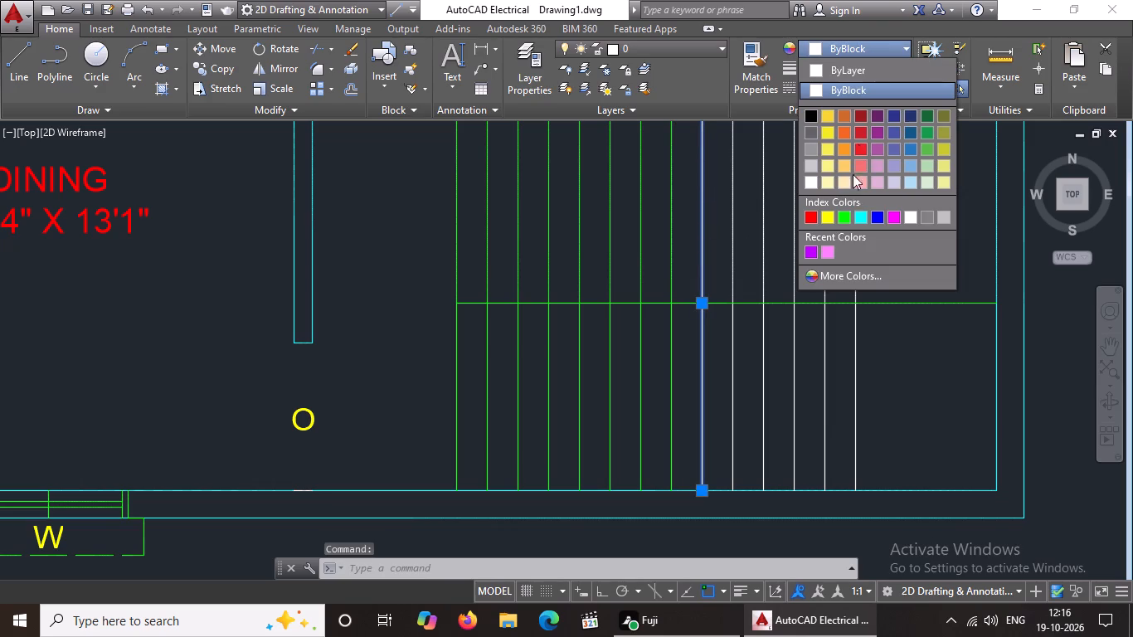
click(840, 220)
click(734, 325)
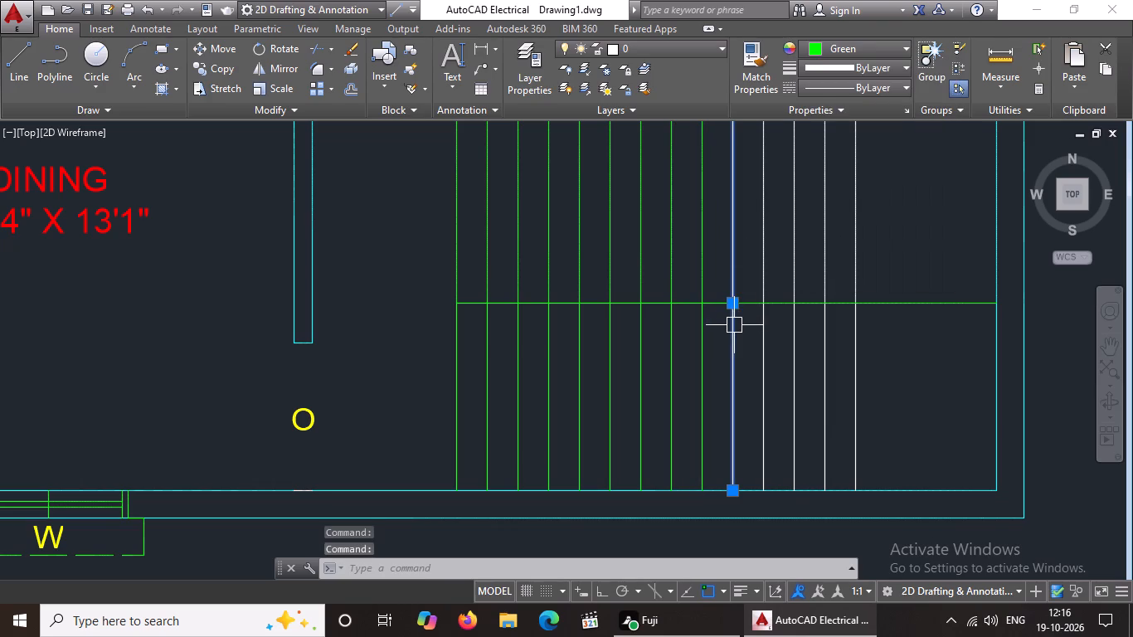
click(880, 43)
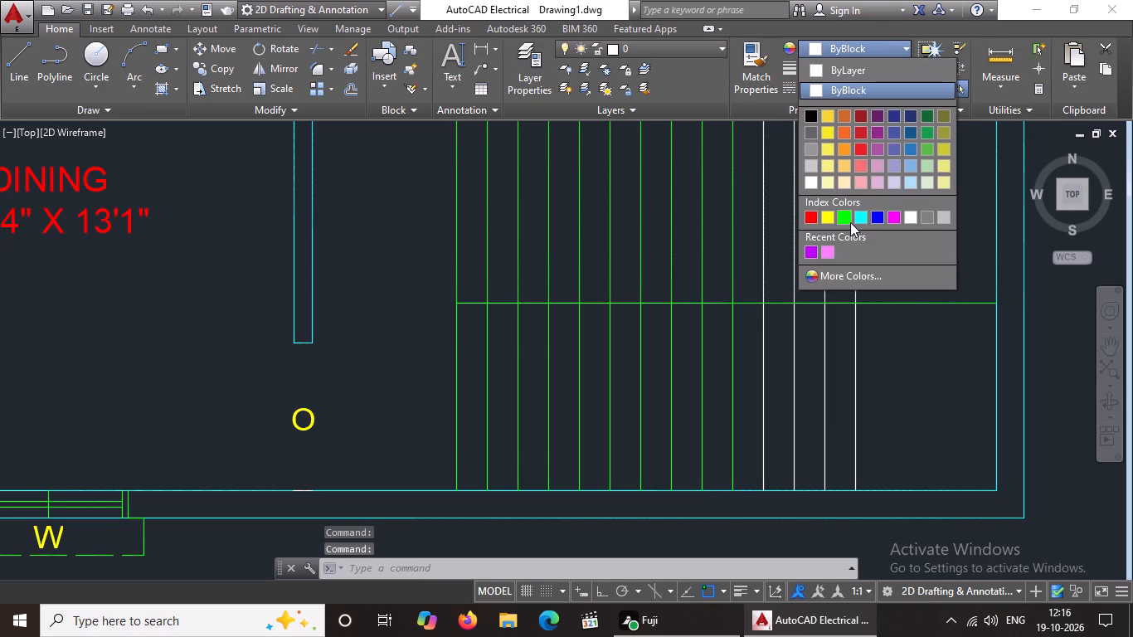
drag(849, 223, 842, 240)
click(766, 279)
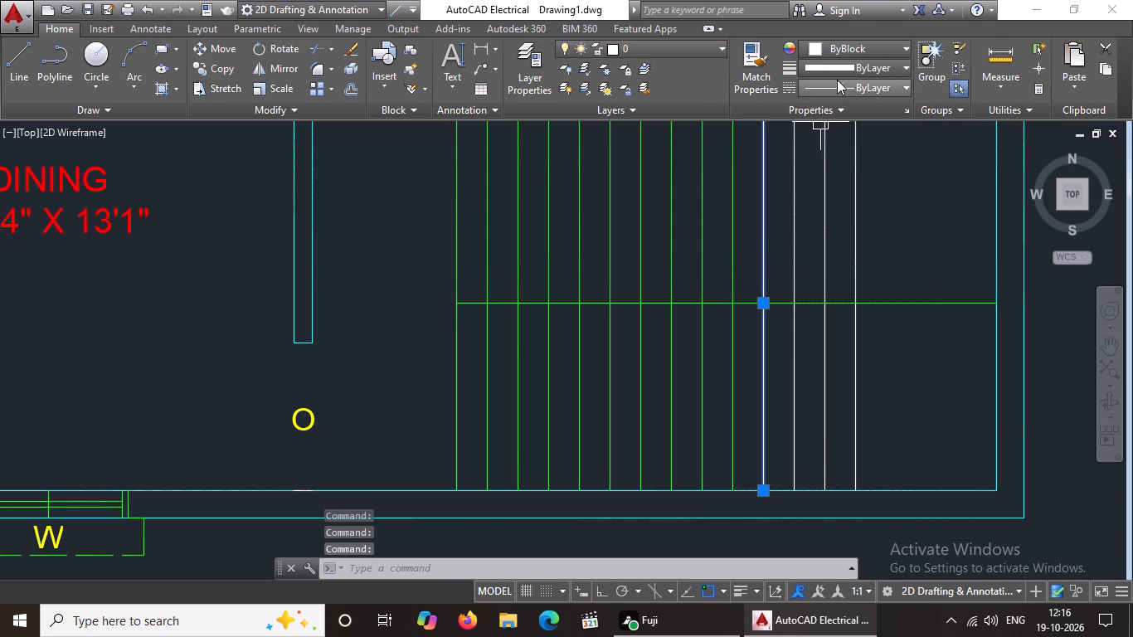
click(849, 47)
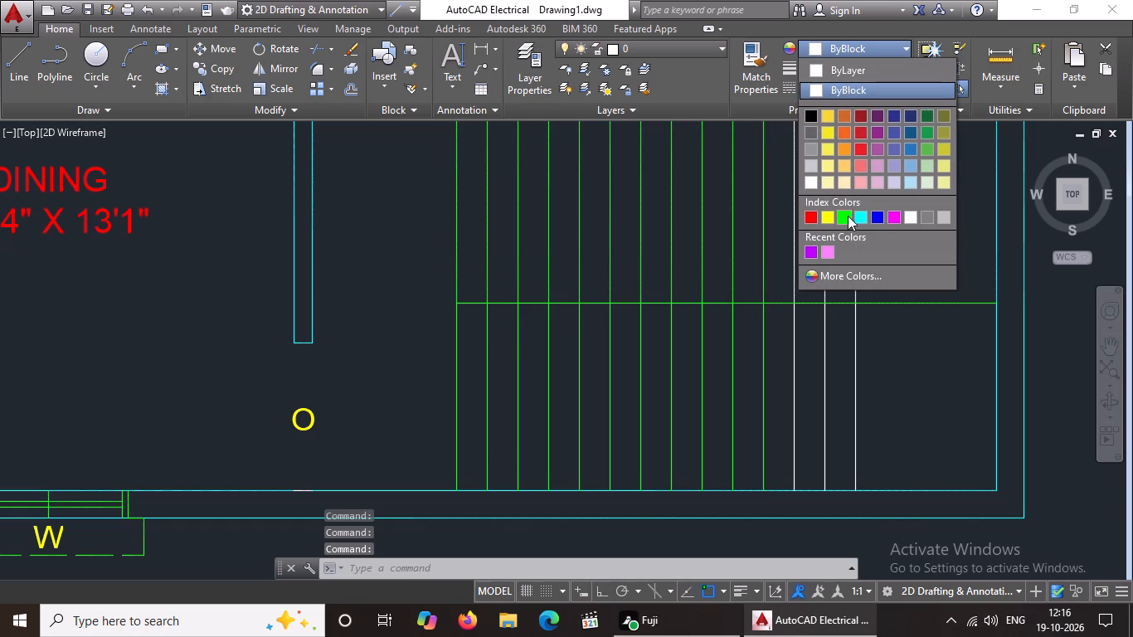
click(848, 216)
Set the colour of the twelfth, thirteenth and fourteenth ground floor stair tread lines, counted from the dining room, to green.
click(790, 253)
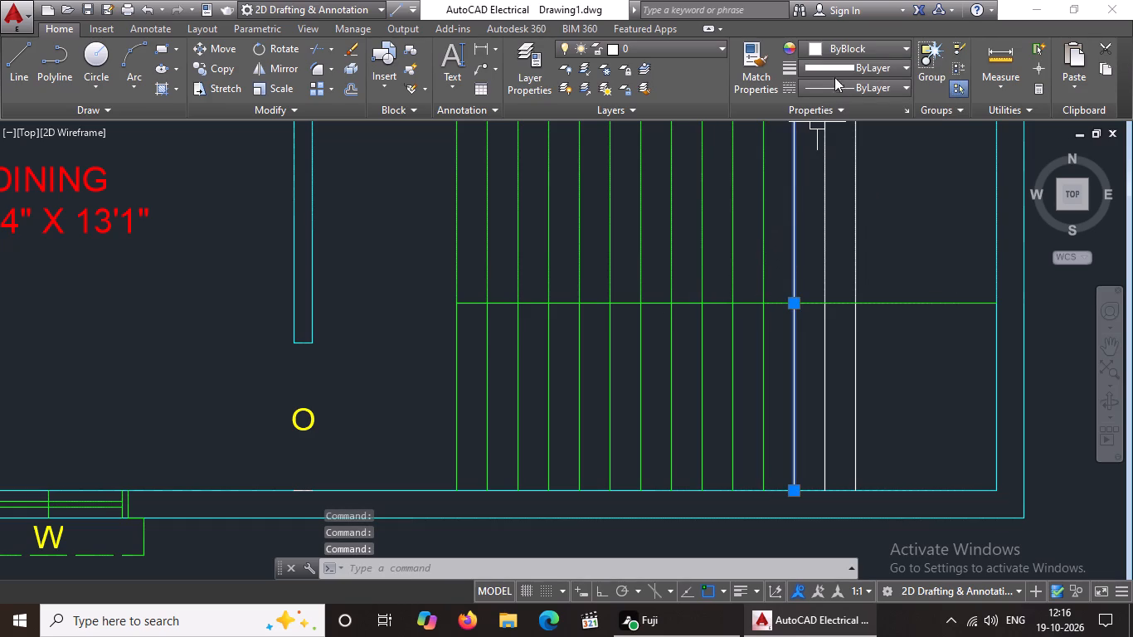
click(840, 51)
click(845, 222)
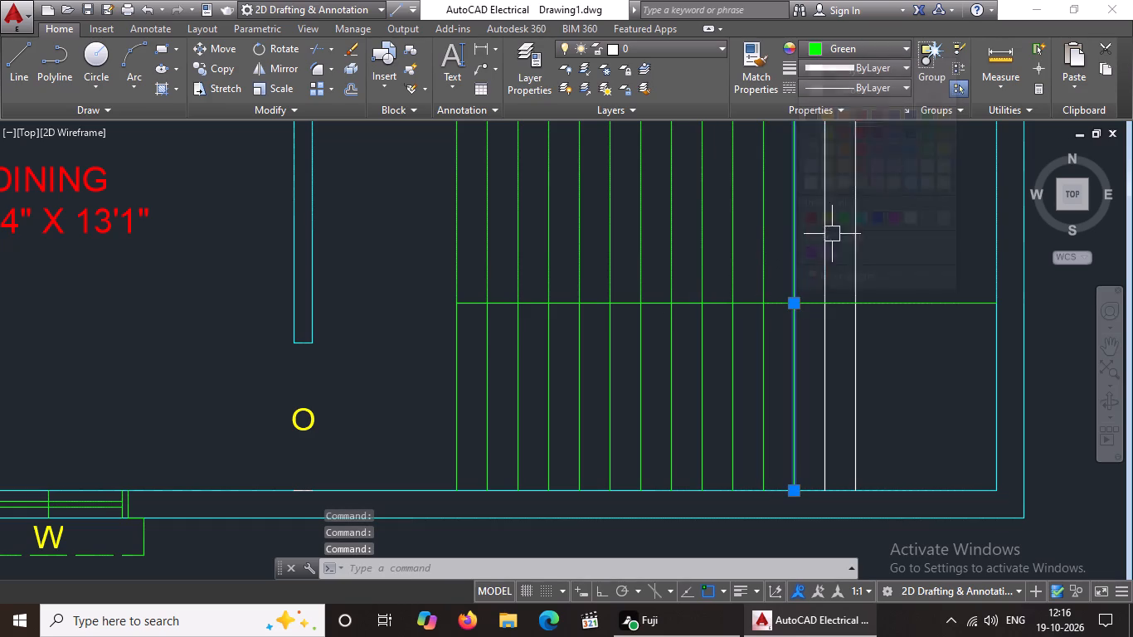
scroll(816, 237, down, 2)
scroll(825, 206, up, 3)
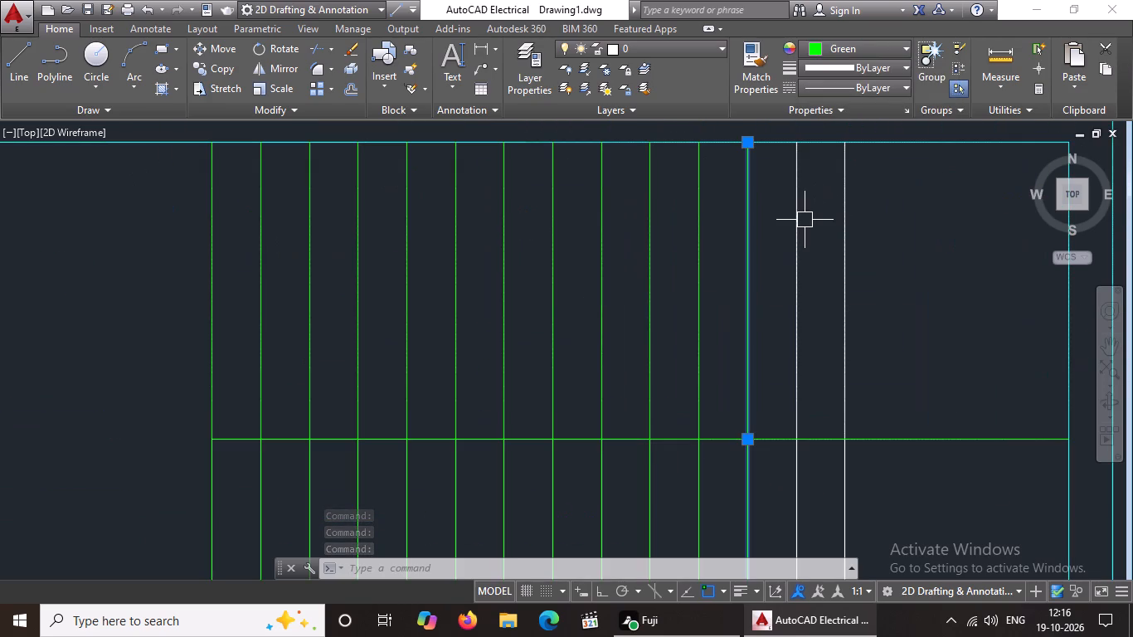
click(802, 224)
drag(860, 41, 860, 49)
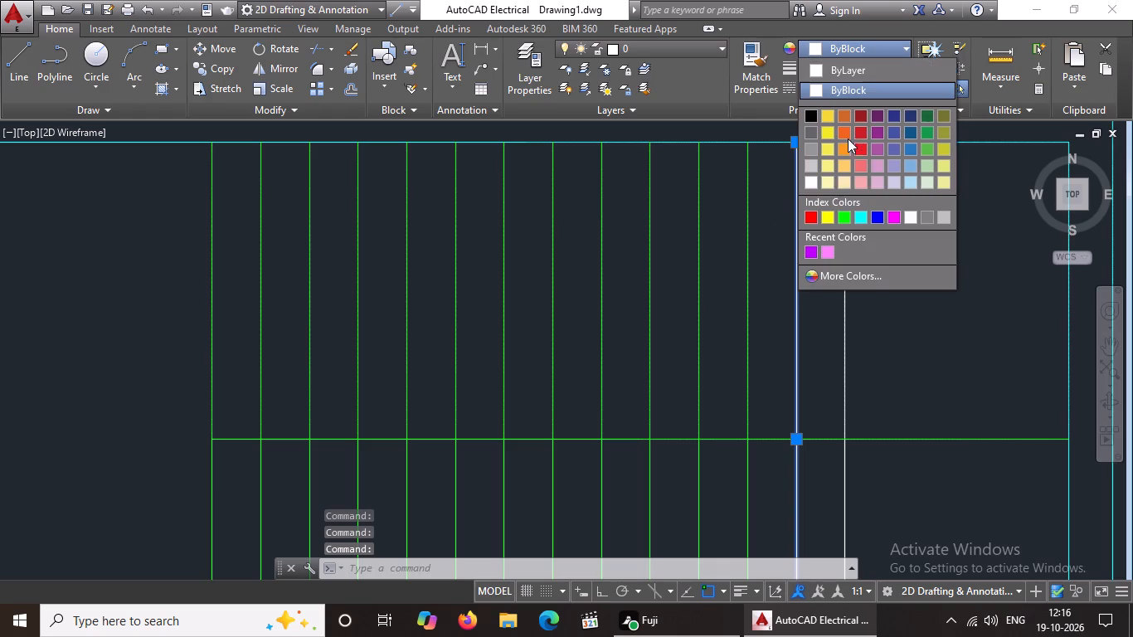
click(841, 211)
click(839, 270)
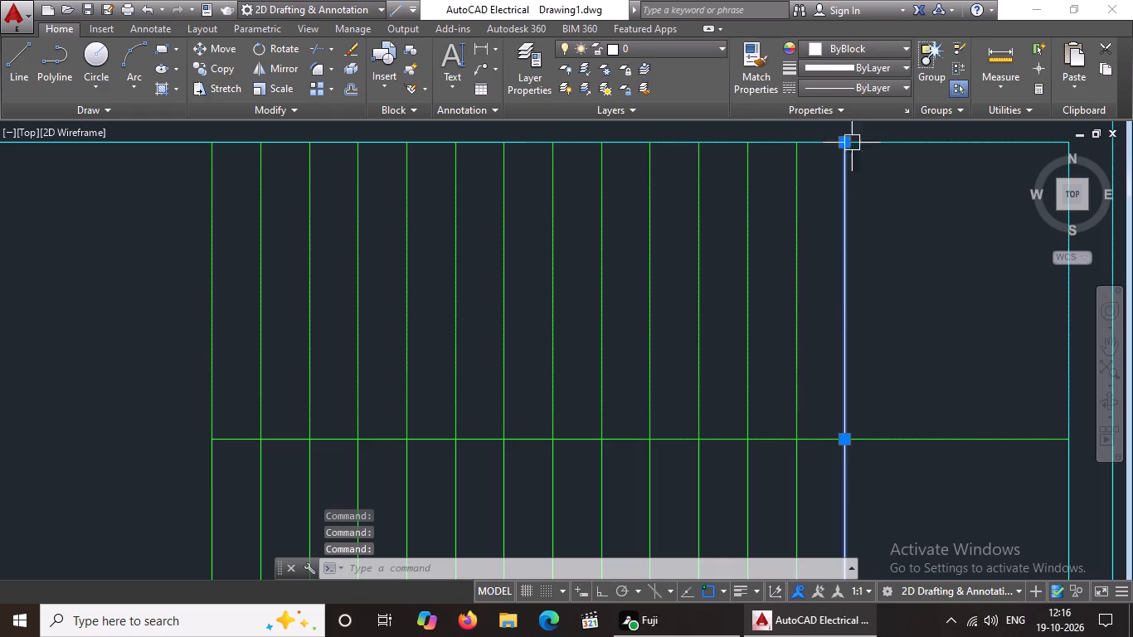
drag(839, 45, 839, 53)
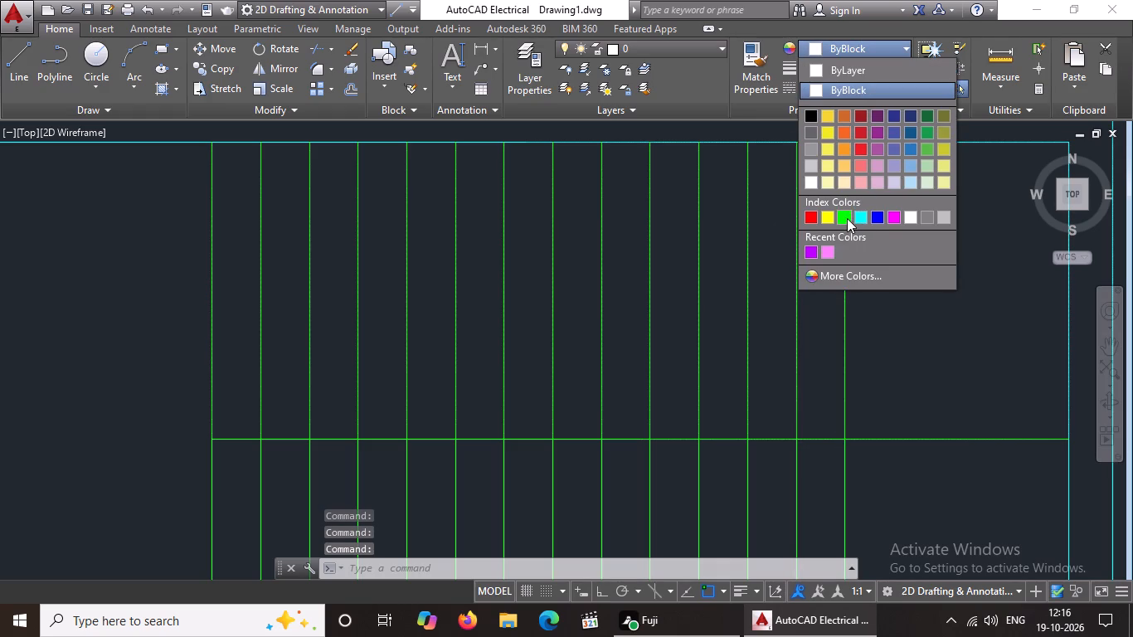
click(847, 218)
Erase the short odd-coloured segment in the inner wall line below the O label on the ground floor plan.
scroll(844, 229, down, 3)
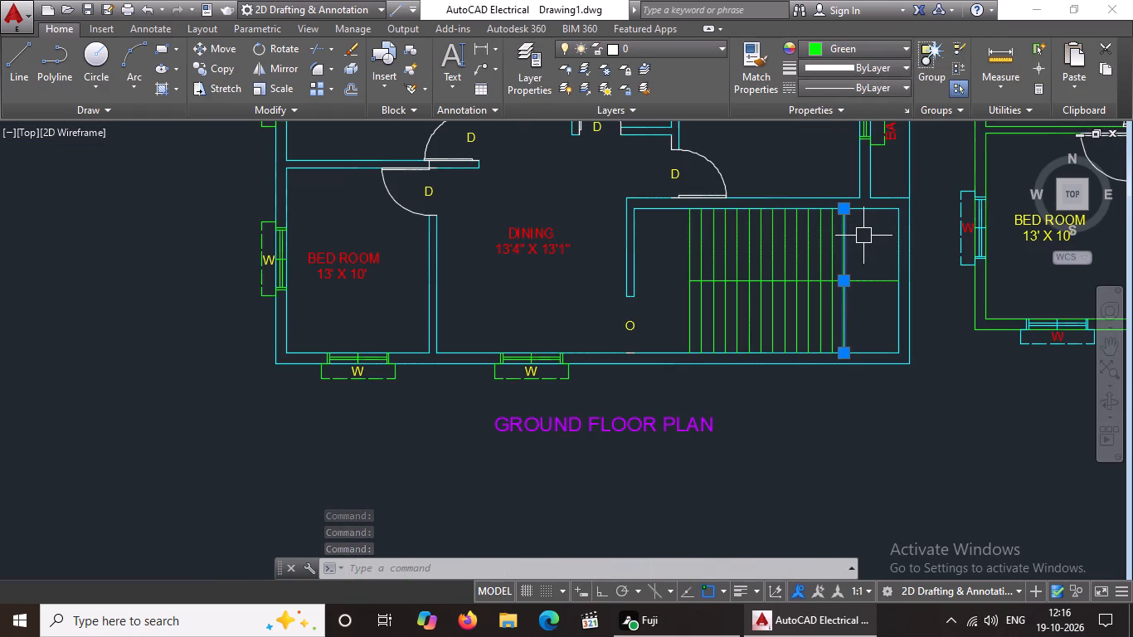
scroll(863, 236, down, 1)
middle_drag(852, 240, 798, 252)
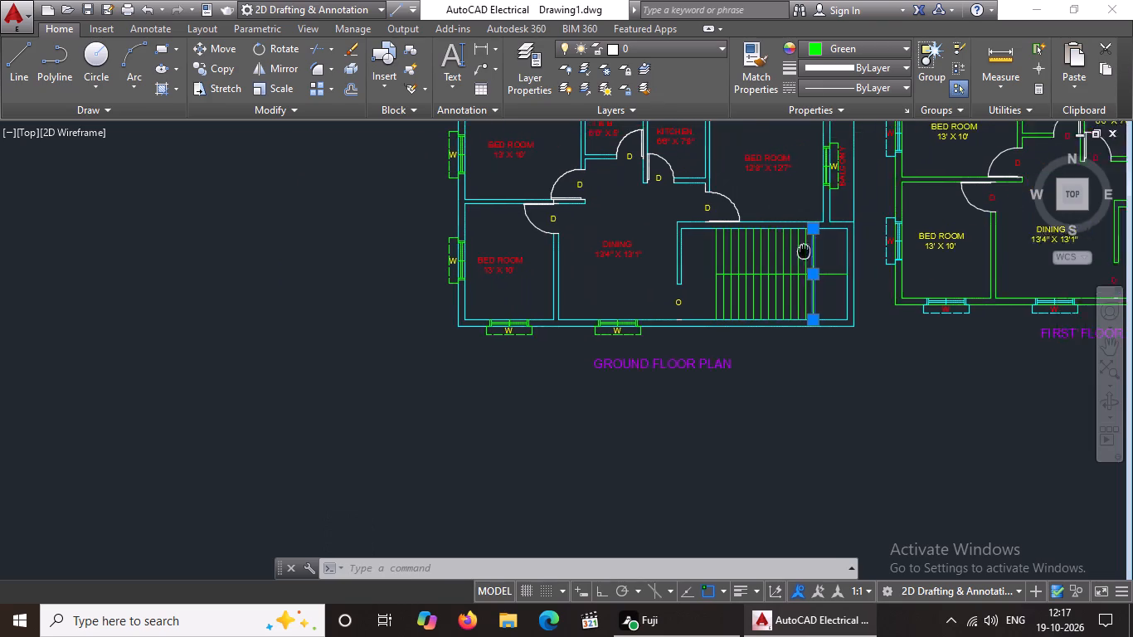
middle_drag(798, 252, 717, 261)
middle_drag(654, 277, 593, 299)
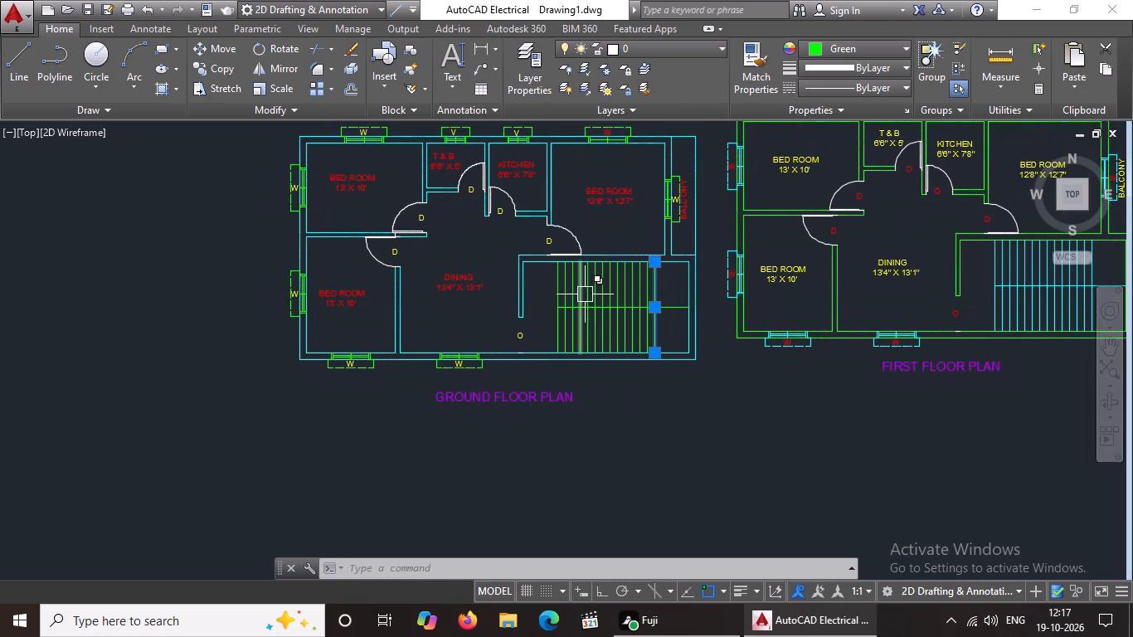
scroll(611, 335, up, 2)
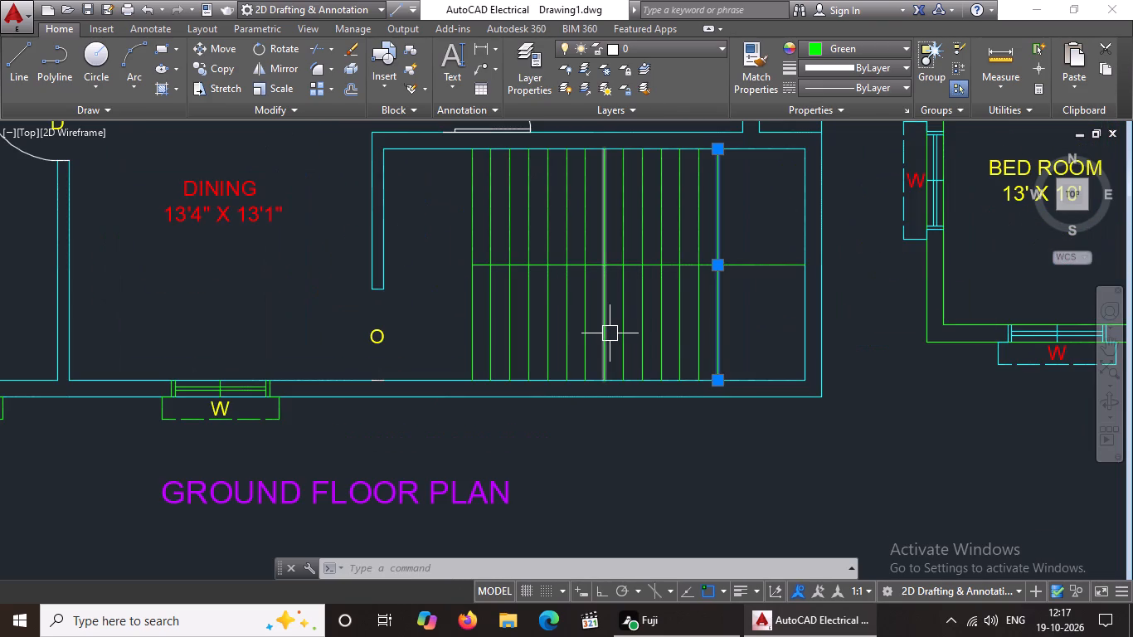
scroll(369, 400, up, 2)
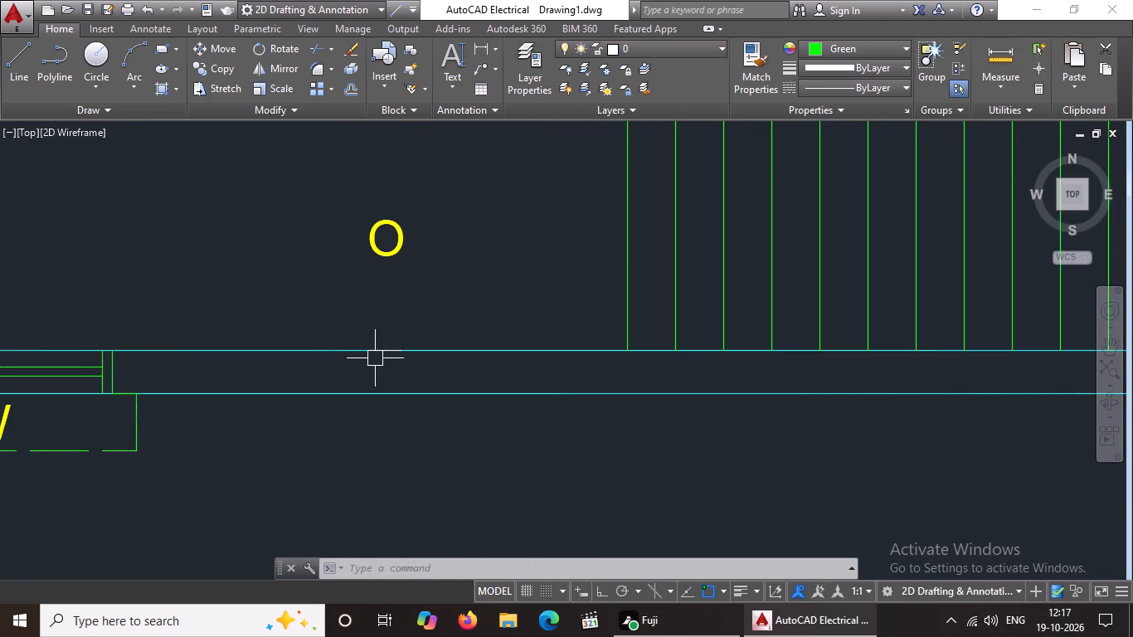
click(358, 339)
click(412, 369)
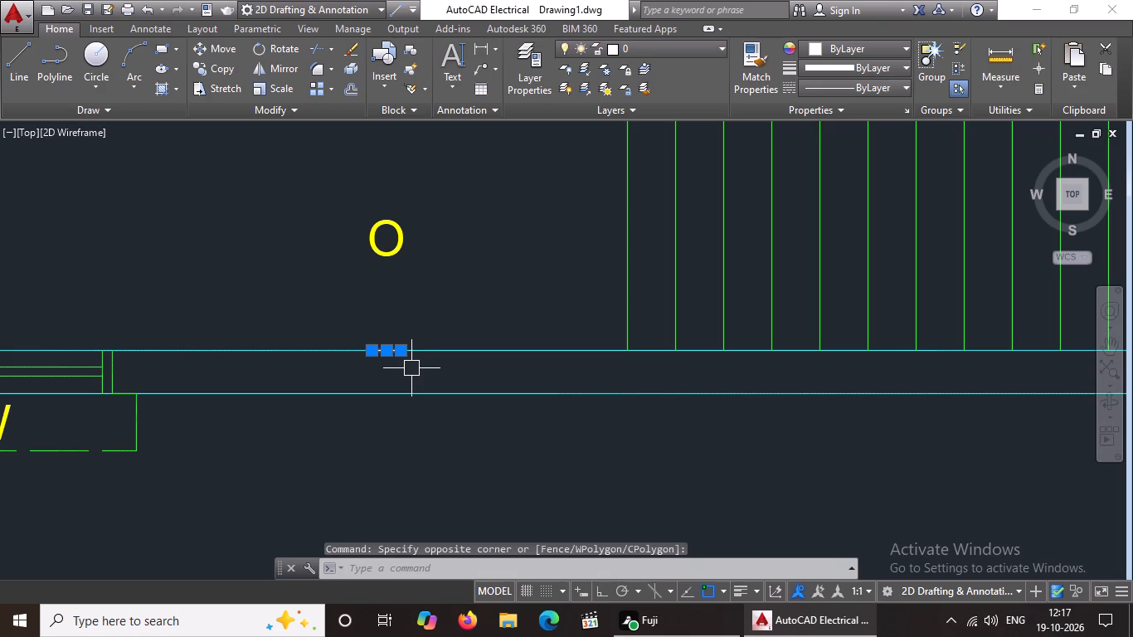
key(Delete)
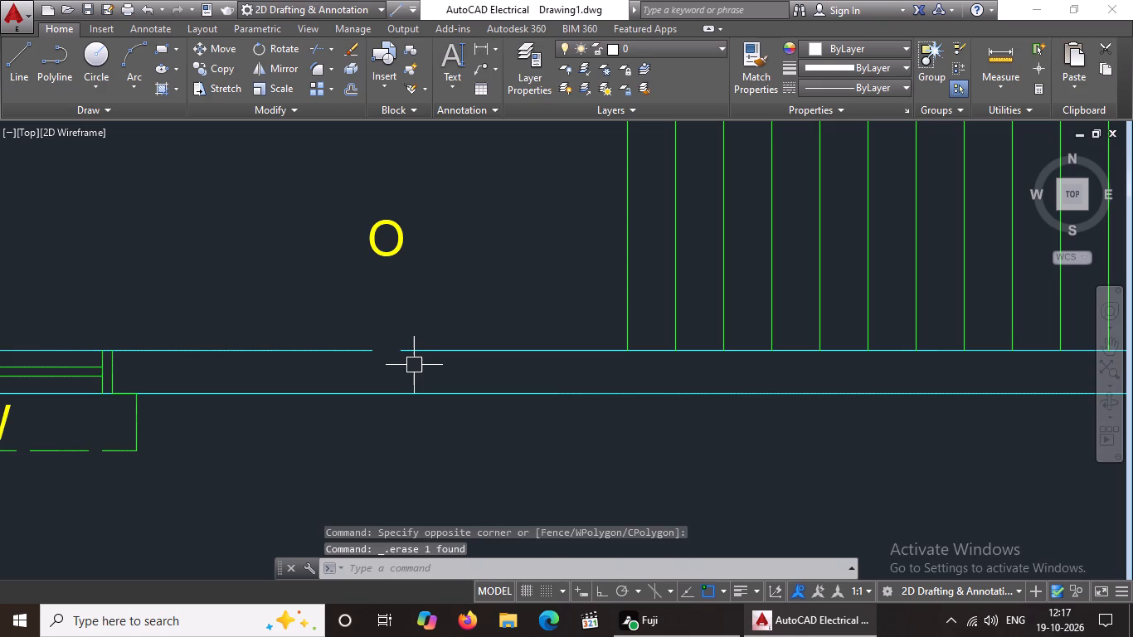
key(Escape)
Extend the ground floor inner wall line across the gap below the O label.
text(EX)
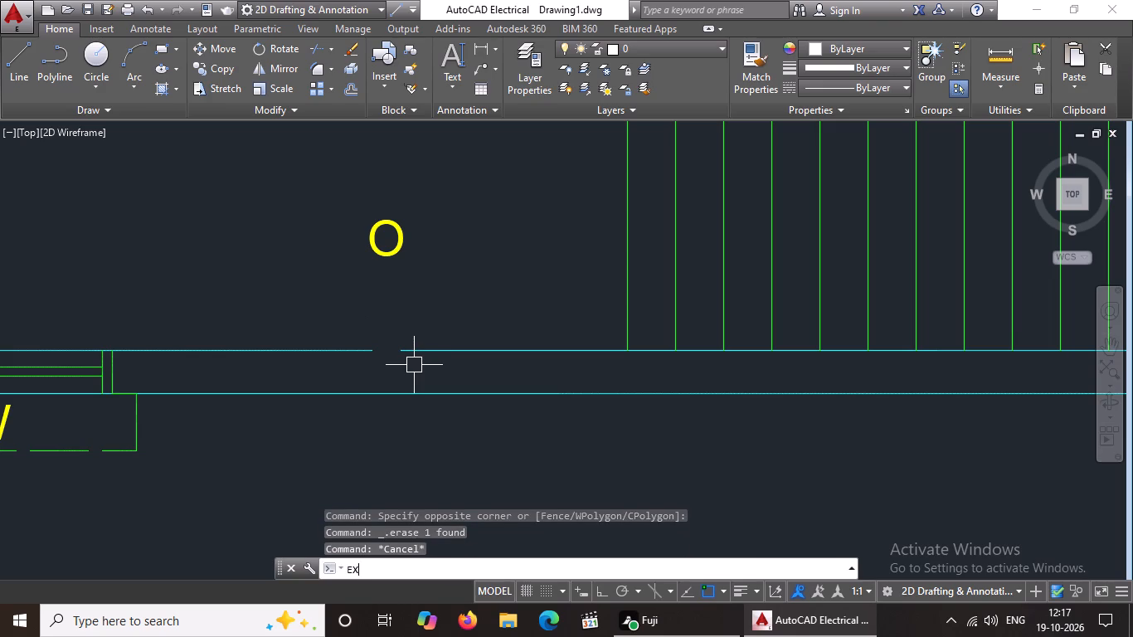
key(space)
key(space)
click(349, 353)
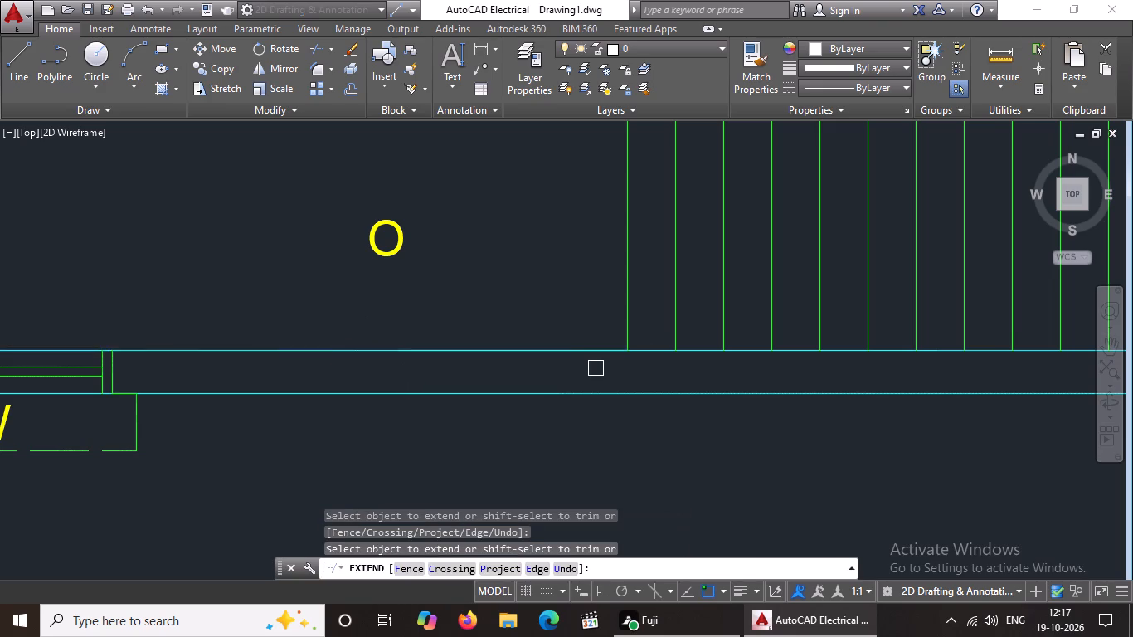
Erase the short odd-coloured segment in the inner wall line below the O label on the first floor plan.
scroll(597, 372, down, 4)
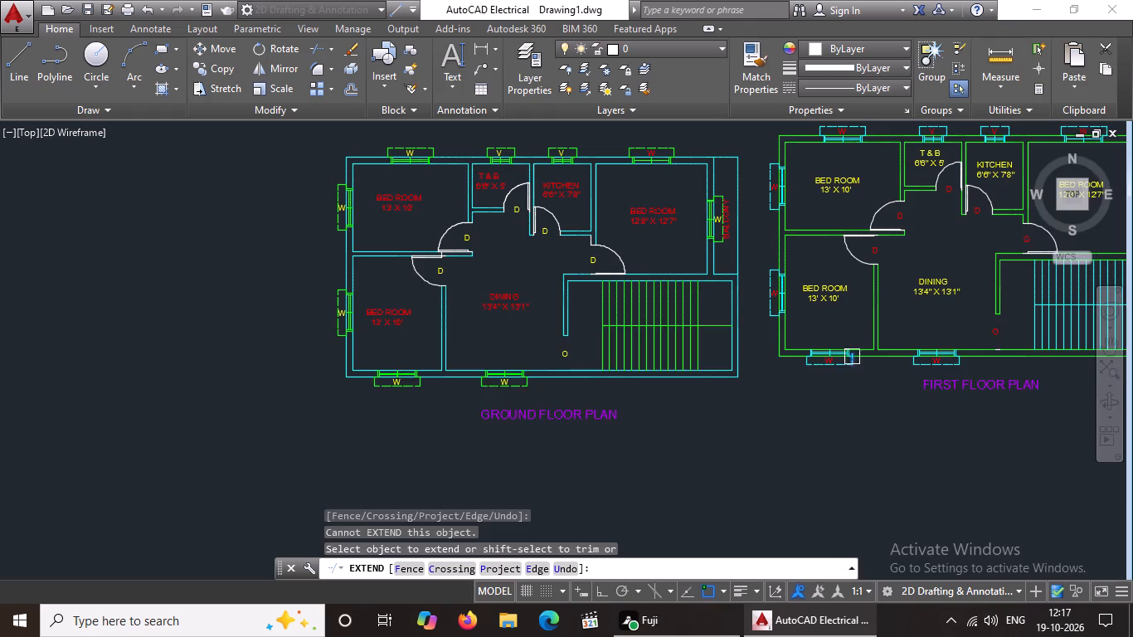
middle_drag(836, 369, 779, 397)
scroll(970, 411, up, 2)
scroll(900, 360, up, 1)
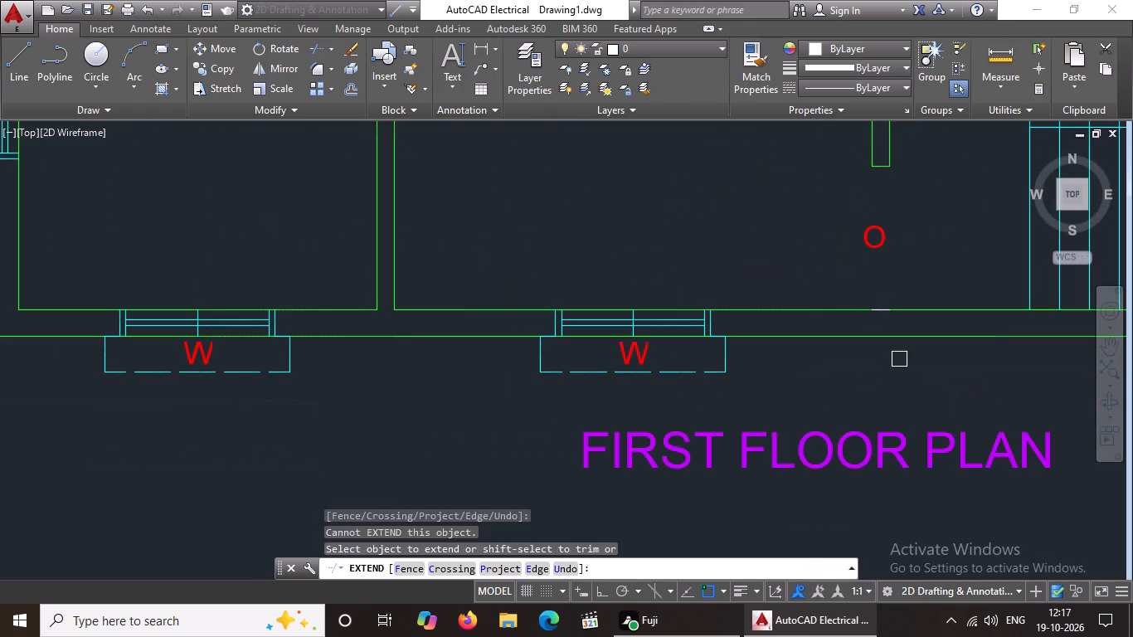
key(Escape)
click(863, 292)
click(895, 328)
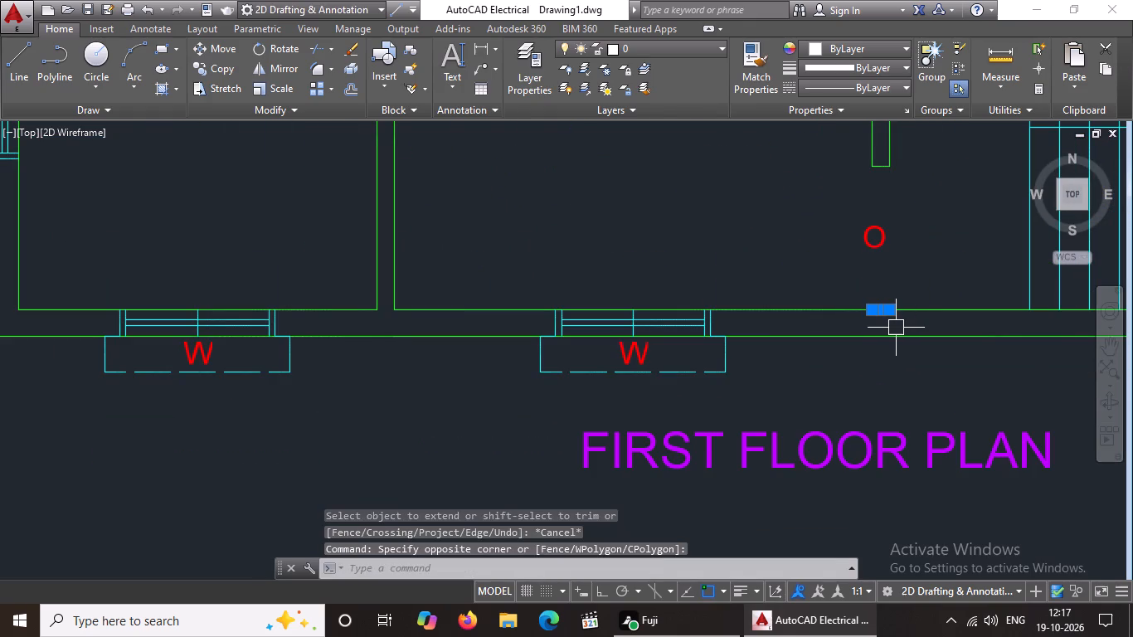
key(Delete)
key(Escape)
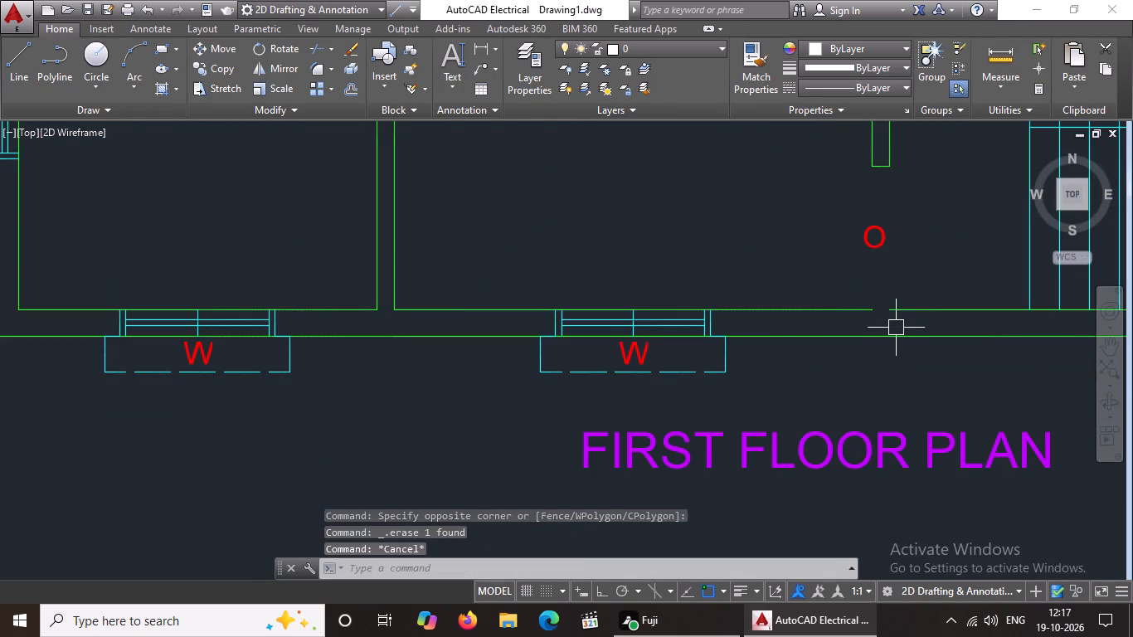
Extend the first floor inner wall line across the gap below the O label.
text(EX)
key(space)
key(space)
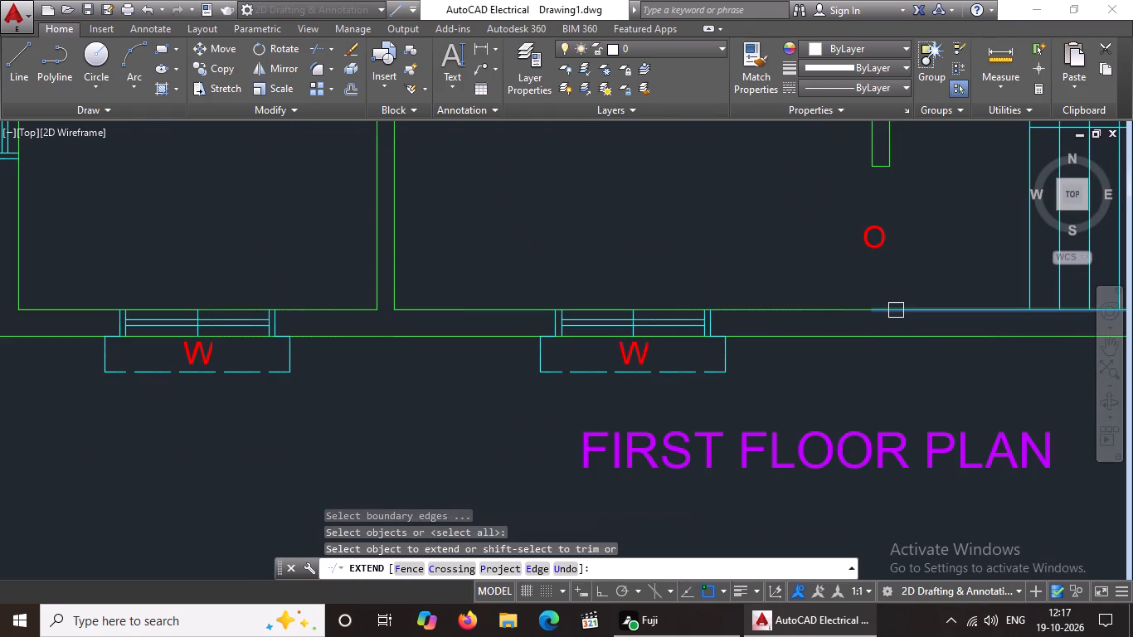
click(896, 310)
Look over both floor plans, examining the ground floor stair area and its outer wall up close.
scroll(904, 307, down, 4)
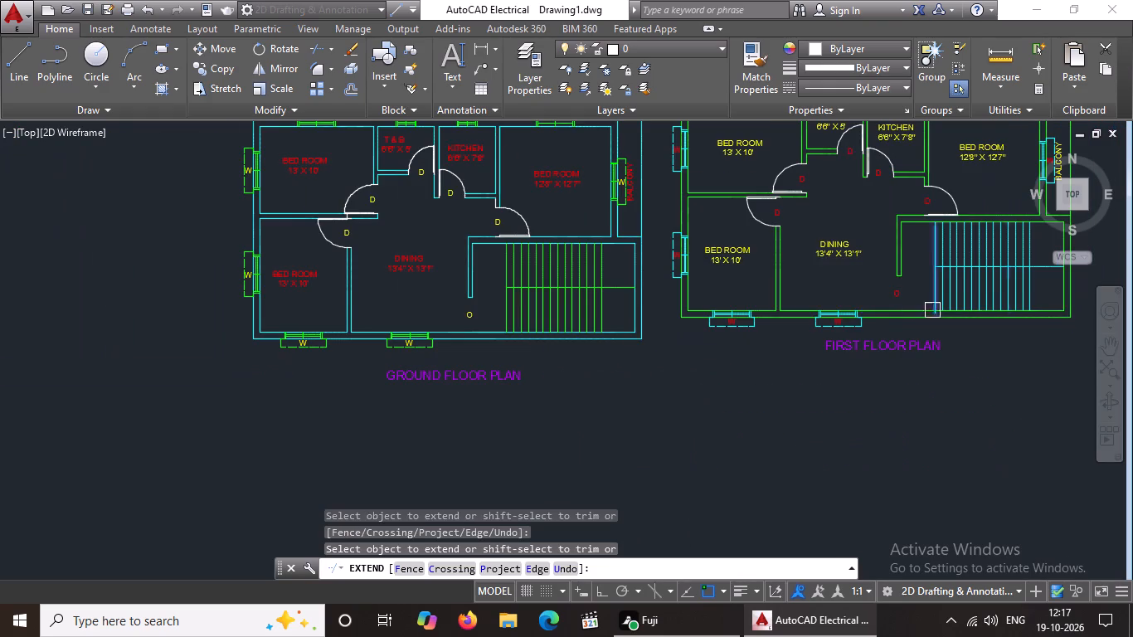
middle_drag(819, 313, 751, 421)
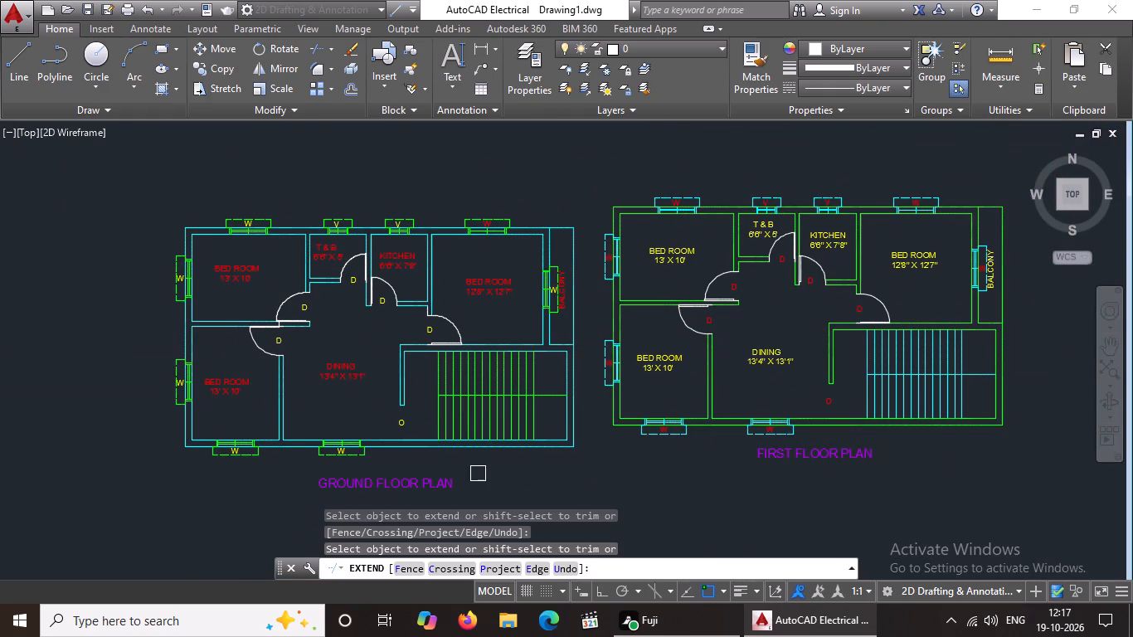
scroll(630, 485, down, 1)
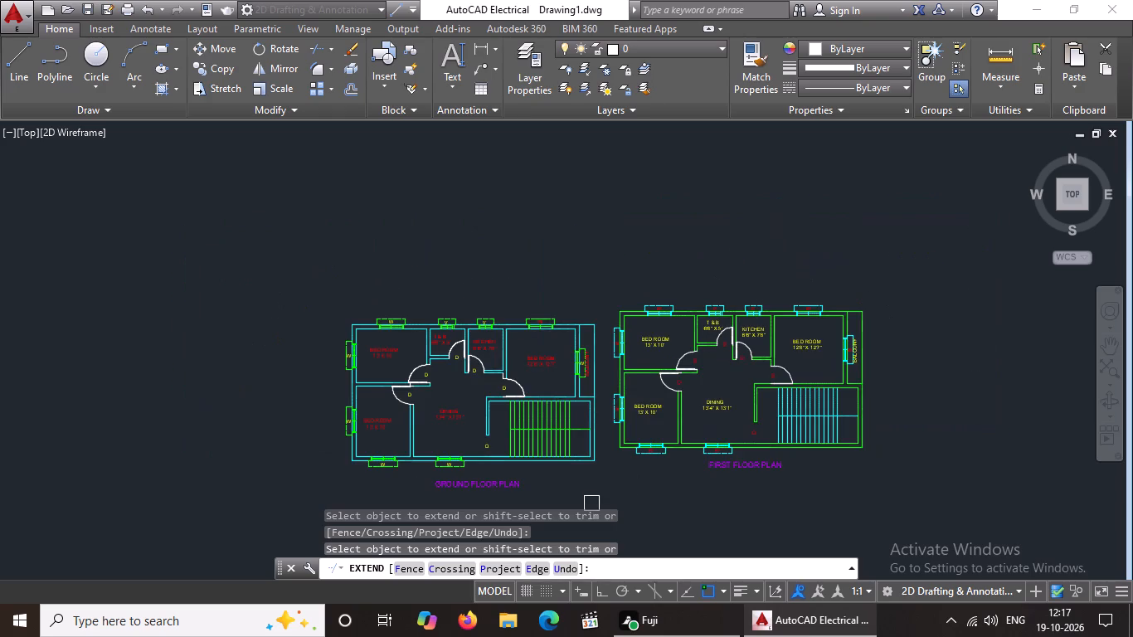
middle_drag(591, 503, 620, 442)
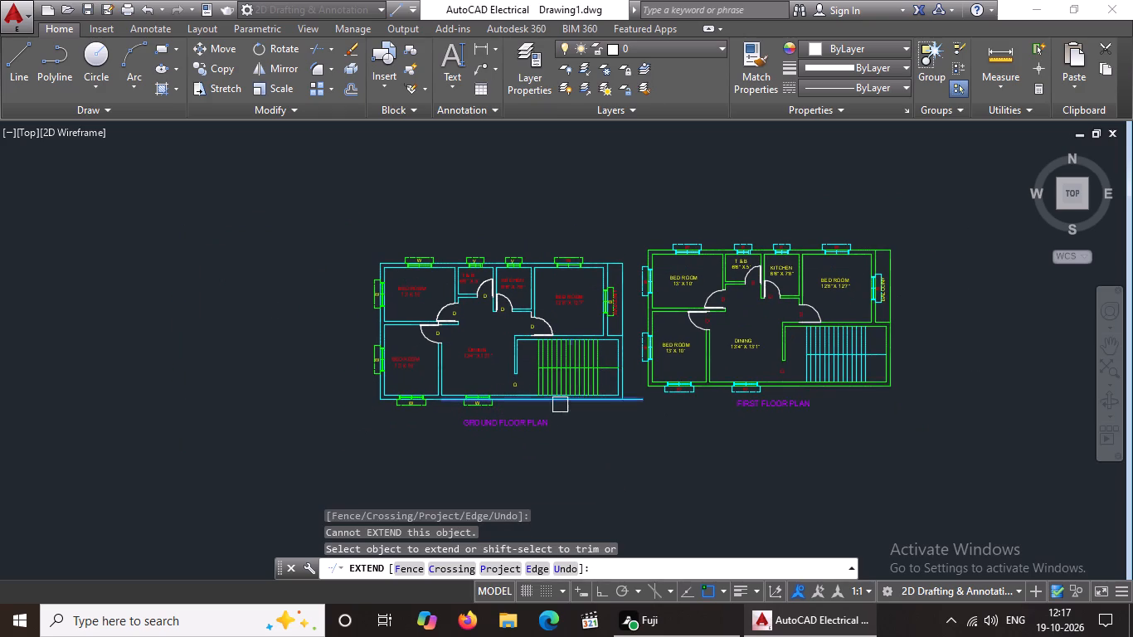
scroll(524, 405, up, 3)
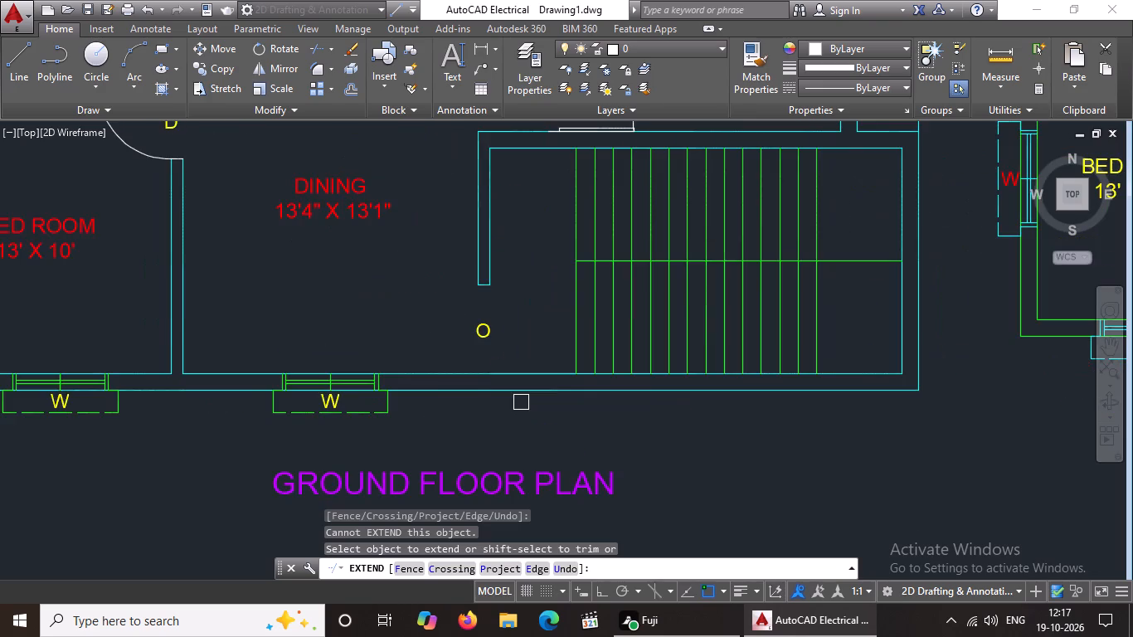
scroll(520, 401, down, 1)
middle_drag(450, 391, 458, 408)
scroll(462, 407, down, 2)
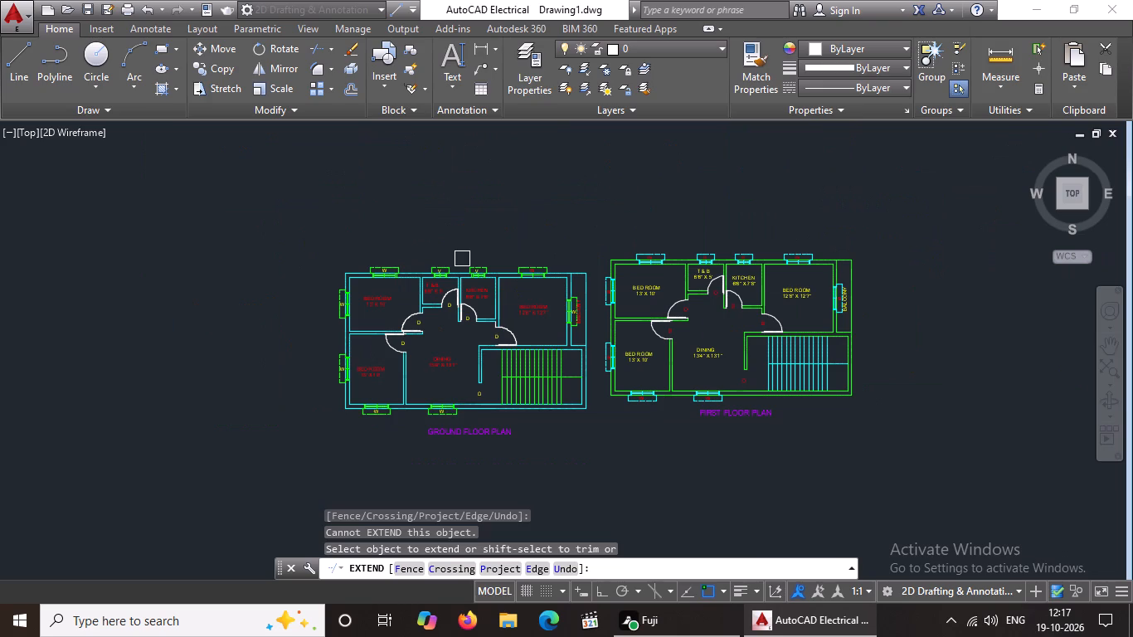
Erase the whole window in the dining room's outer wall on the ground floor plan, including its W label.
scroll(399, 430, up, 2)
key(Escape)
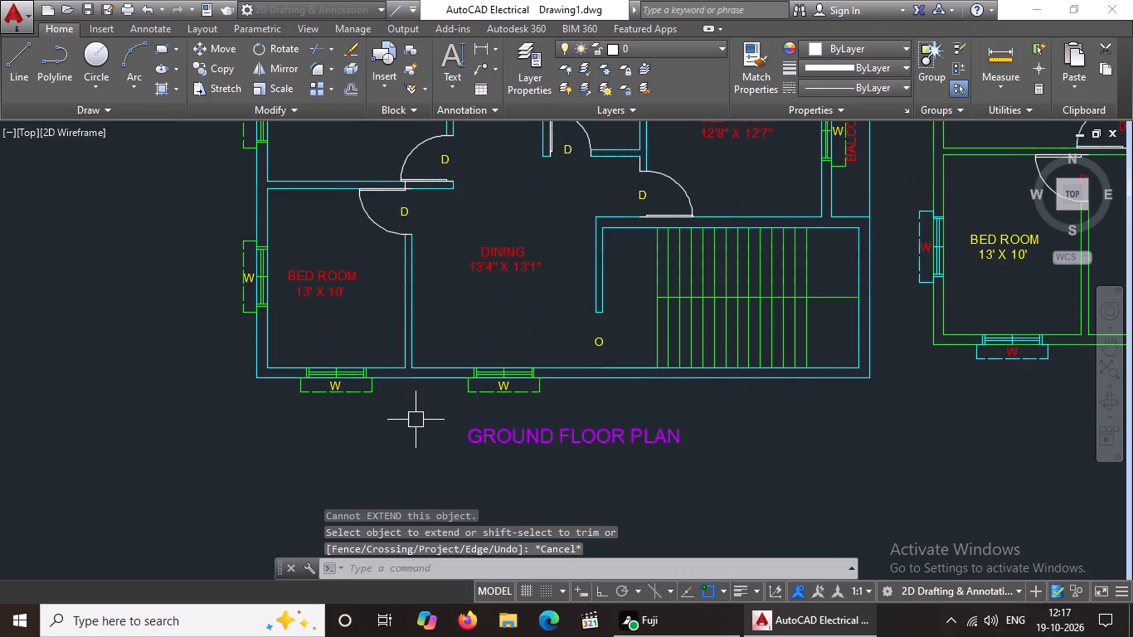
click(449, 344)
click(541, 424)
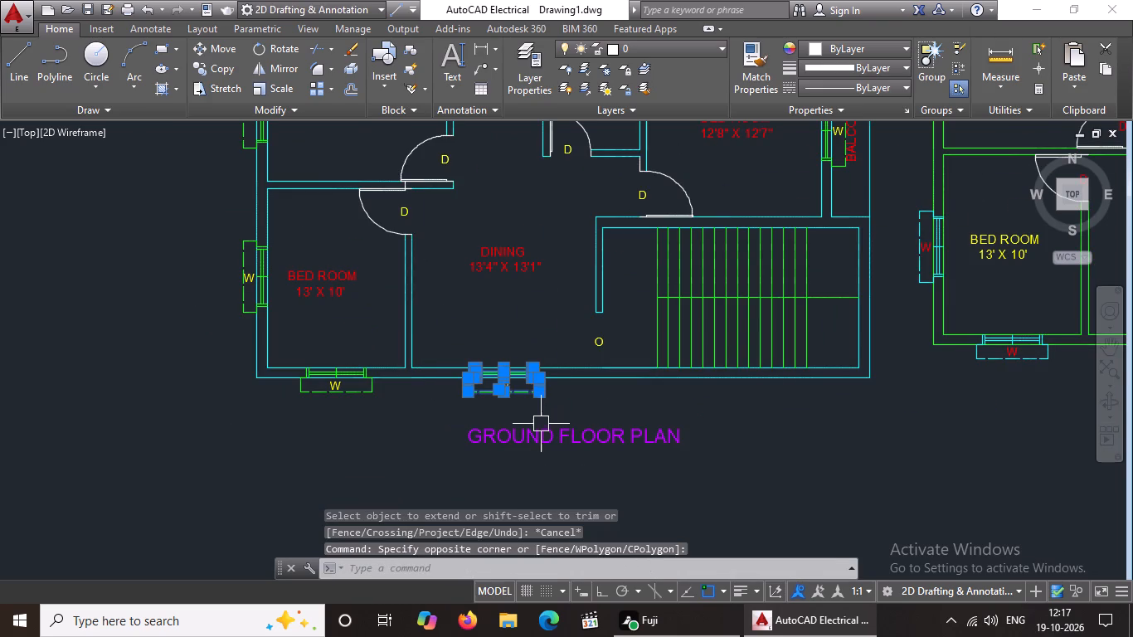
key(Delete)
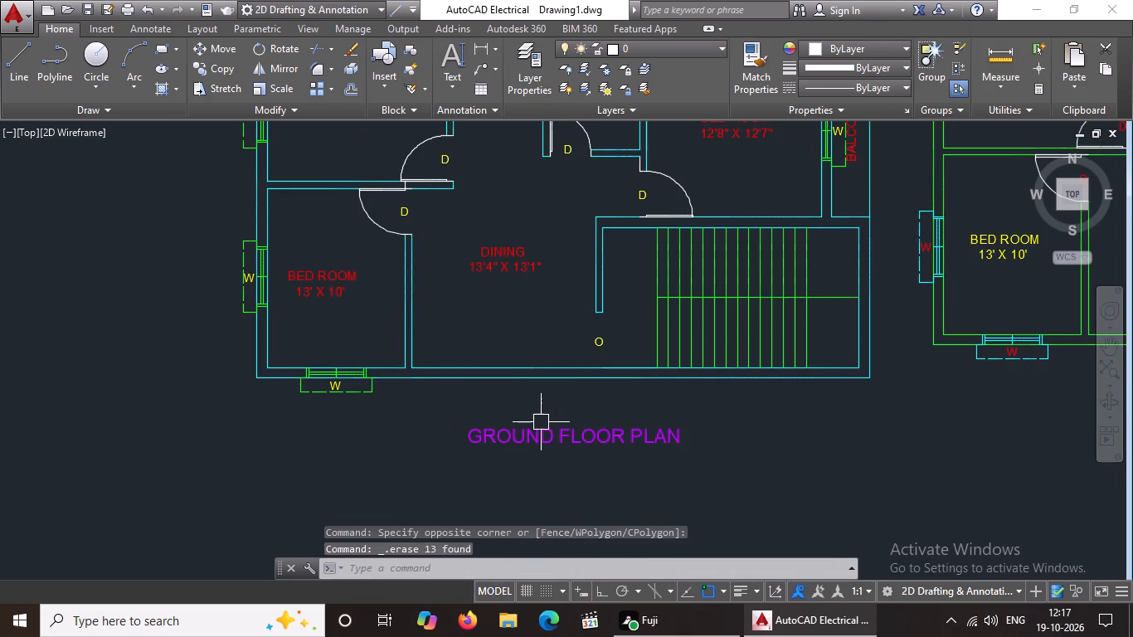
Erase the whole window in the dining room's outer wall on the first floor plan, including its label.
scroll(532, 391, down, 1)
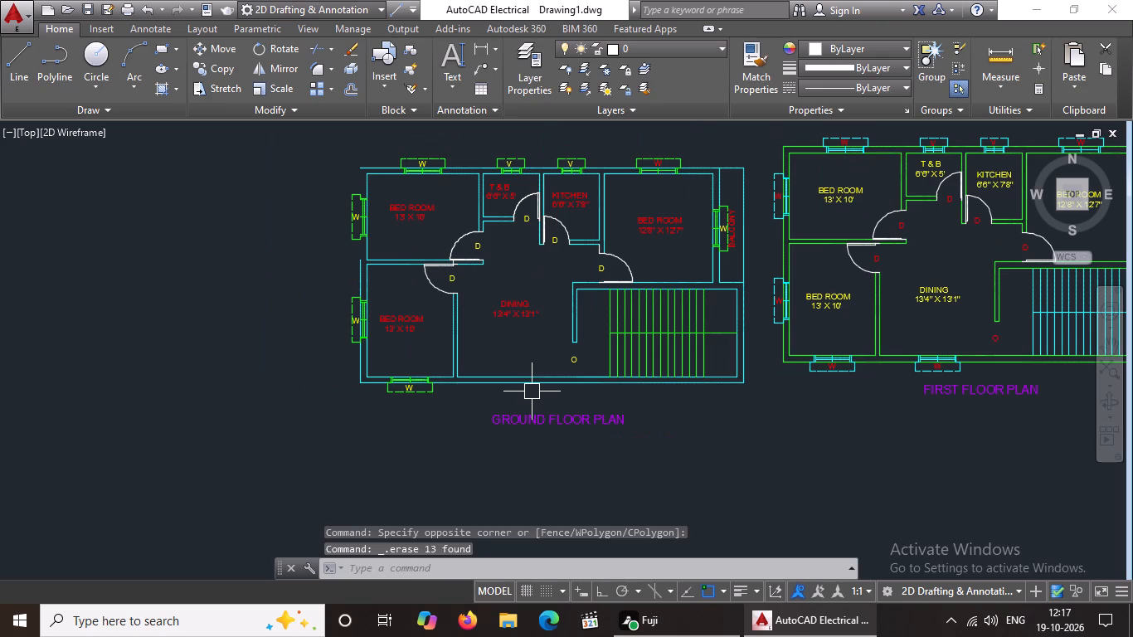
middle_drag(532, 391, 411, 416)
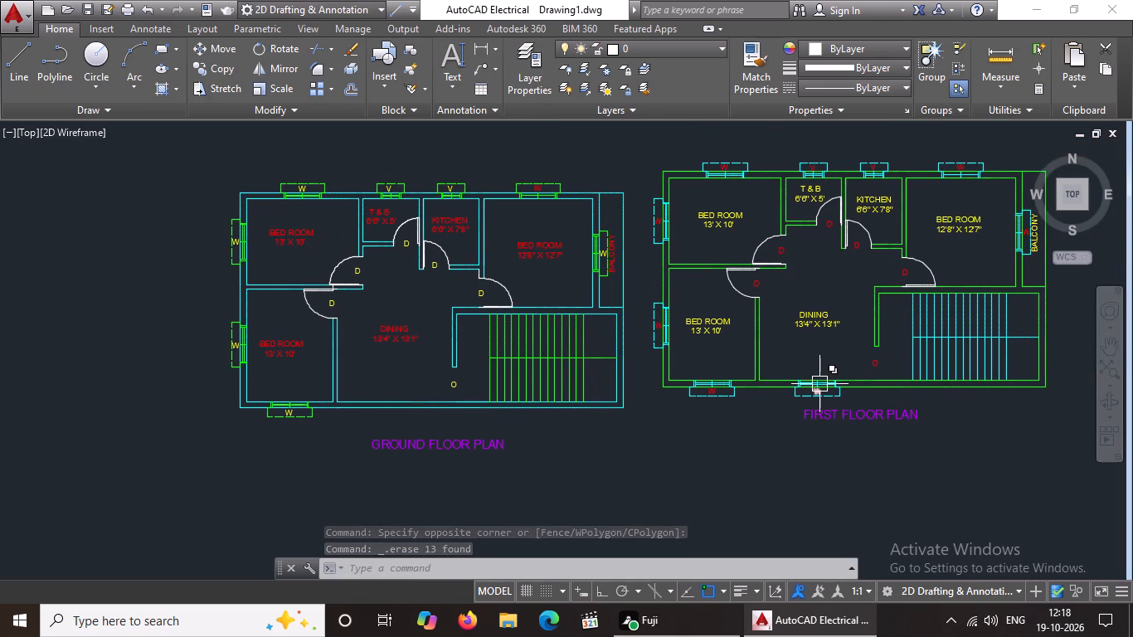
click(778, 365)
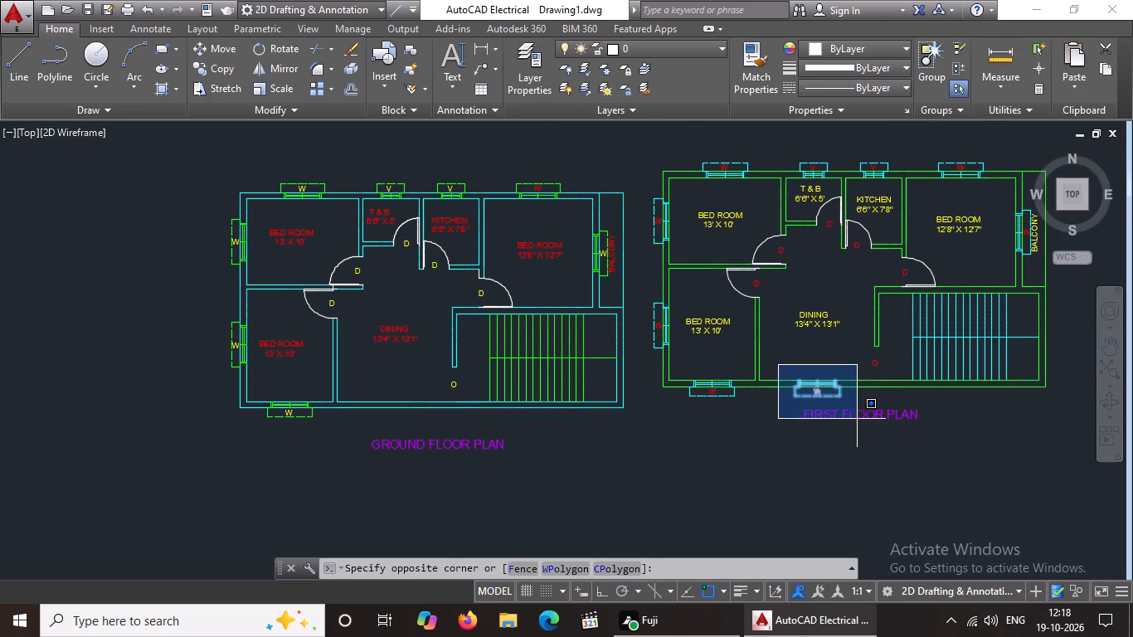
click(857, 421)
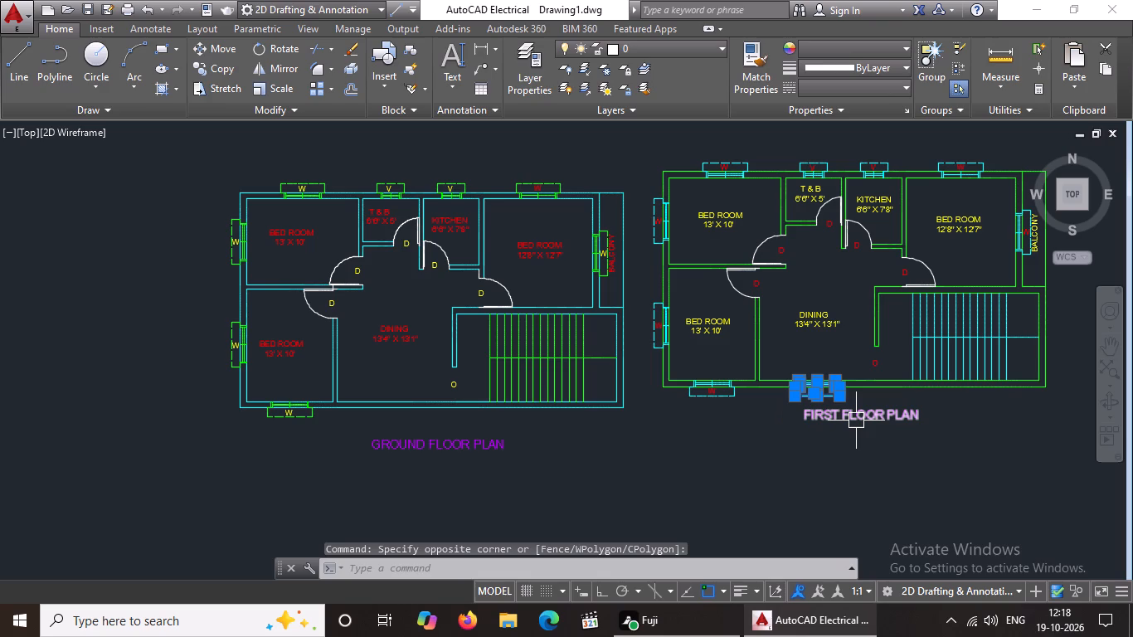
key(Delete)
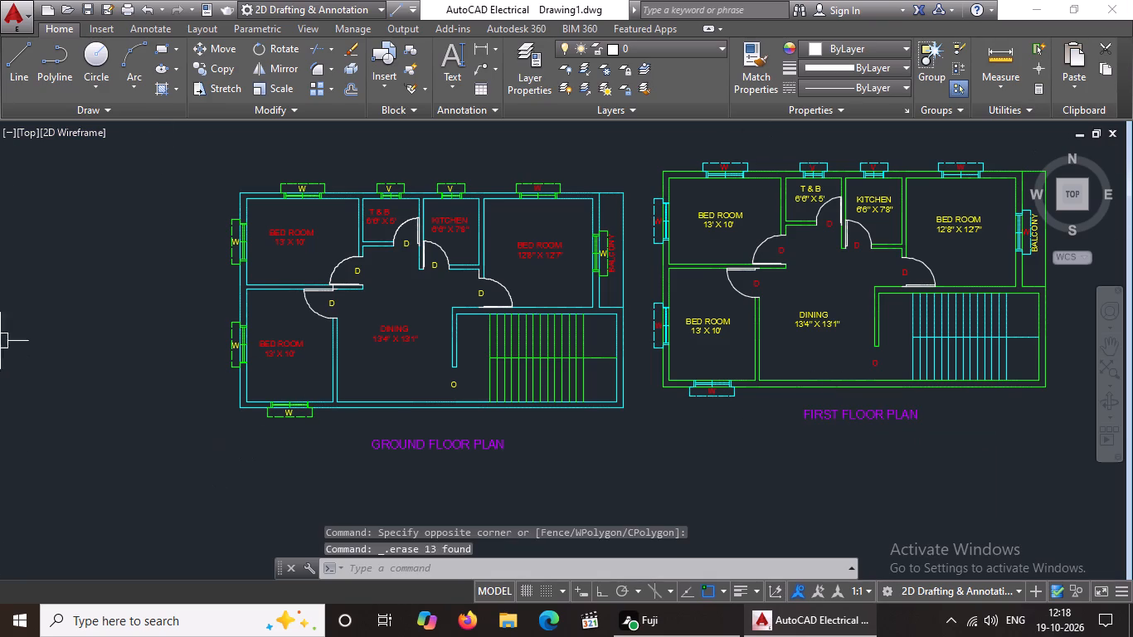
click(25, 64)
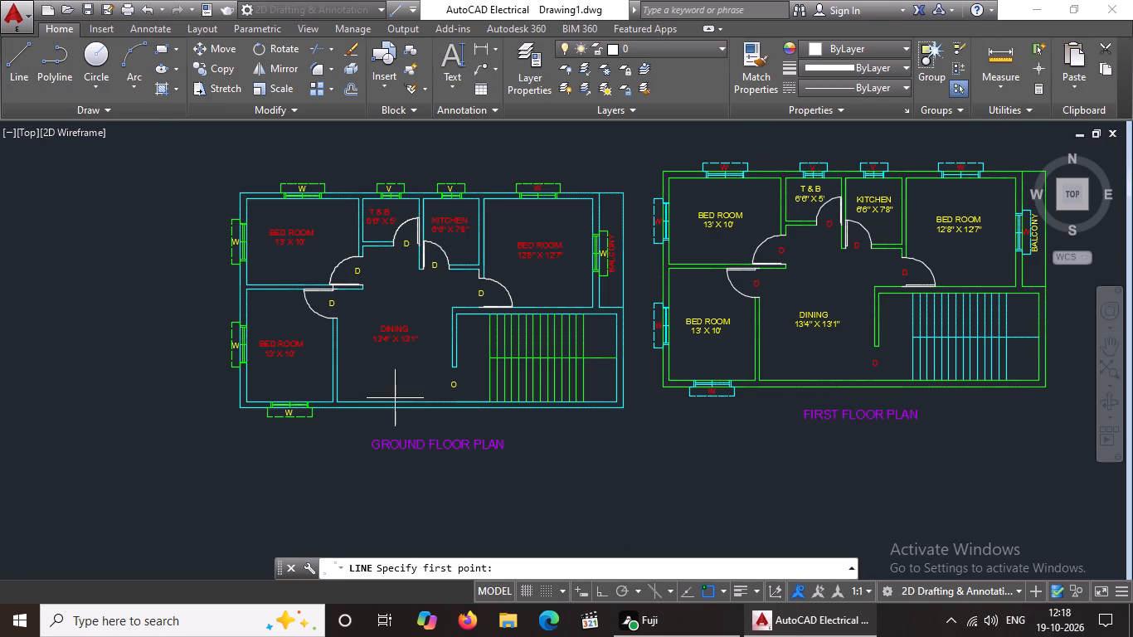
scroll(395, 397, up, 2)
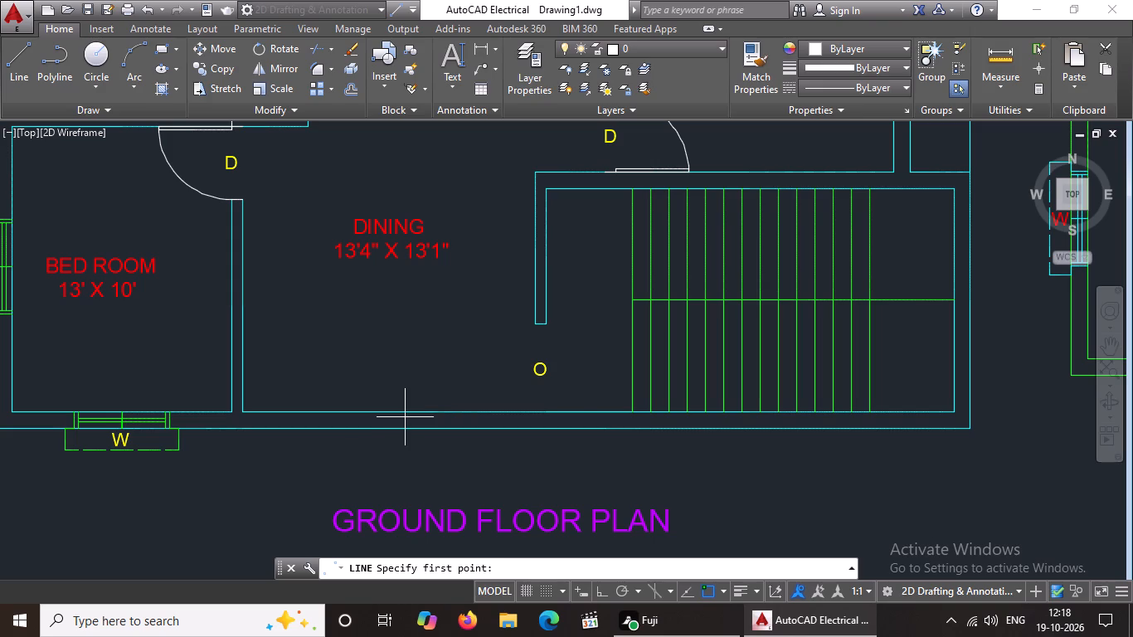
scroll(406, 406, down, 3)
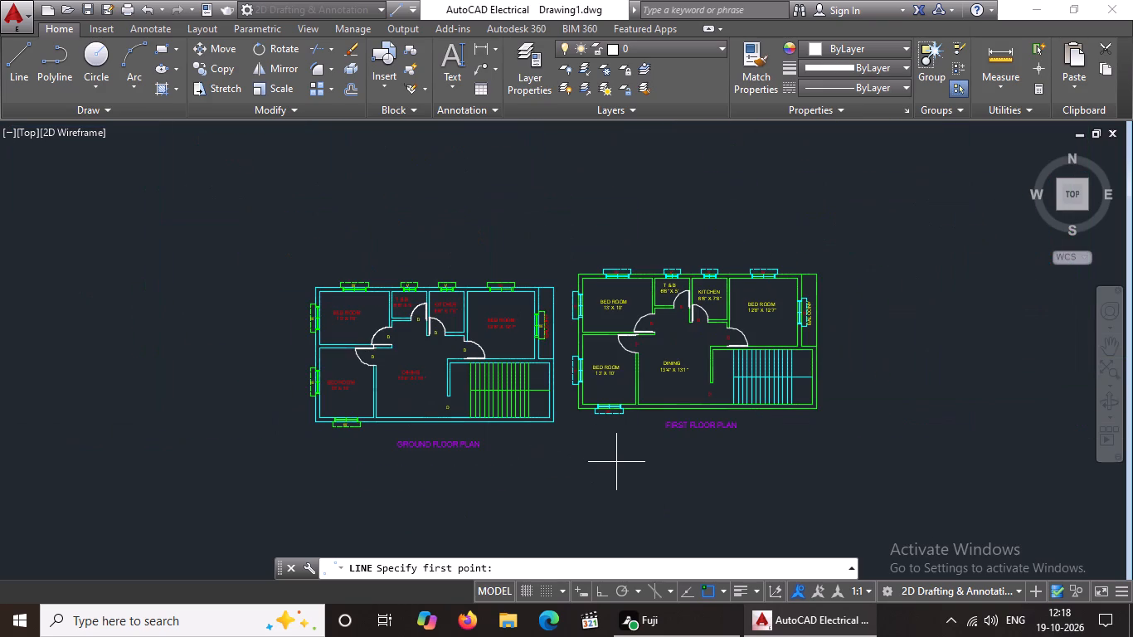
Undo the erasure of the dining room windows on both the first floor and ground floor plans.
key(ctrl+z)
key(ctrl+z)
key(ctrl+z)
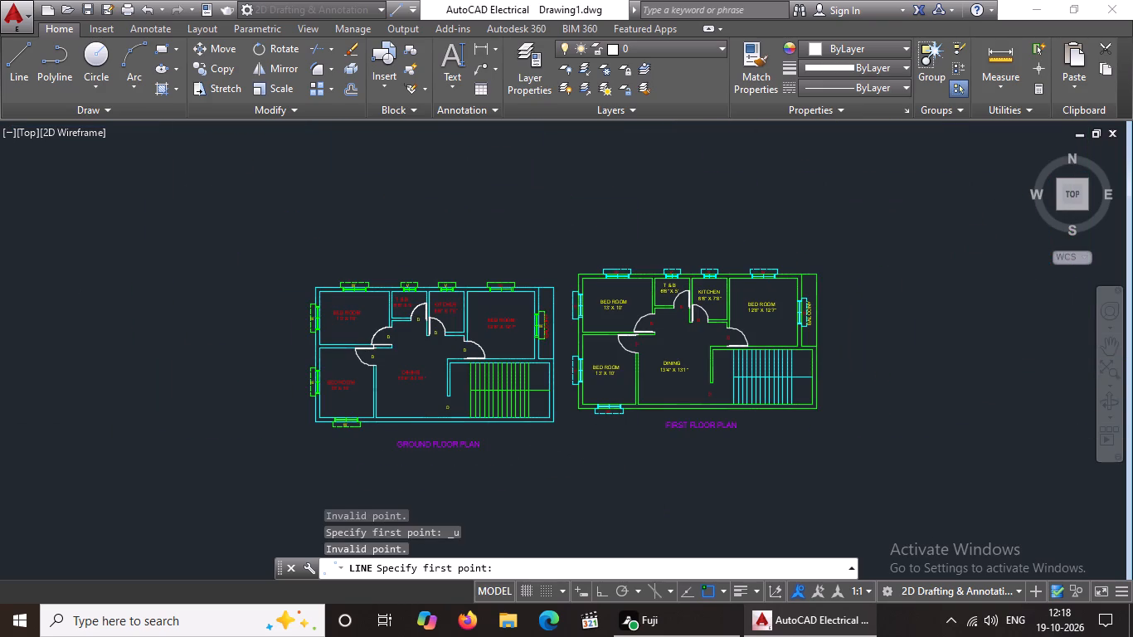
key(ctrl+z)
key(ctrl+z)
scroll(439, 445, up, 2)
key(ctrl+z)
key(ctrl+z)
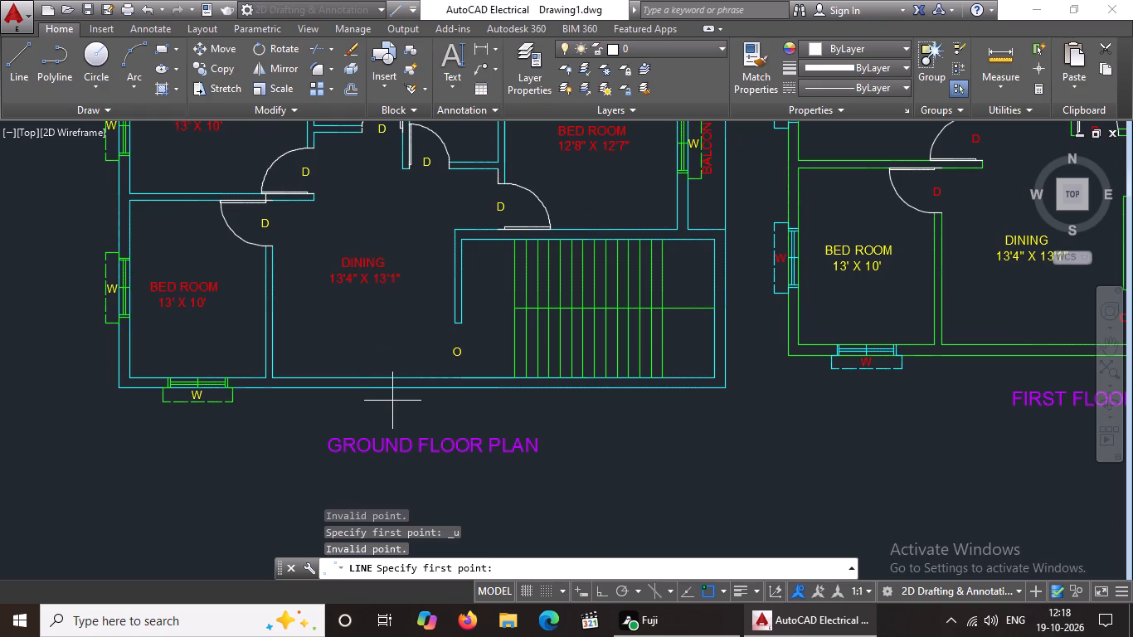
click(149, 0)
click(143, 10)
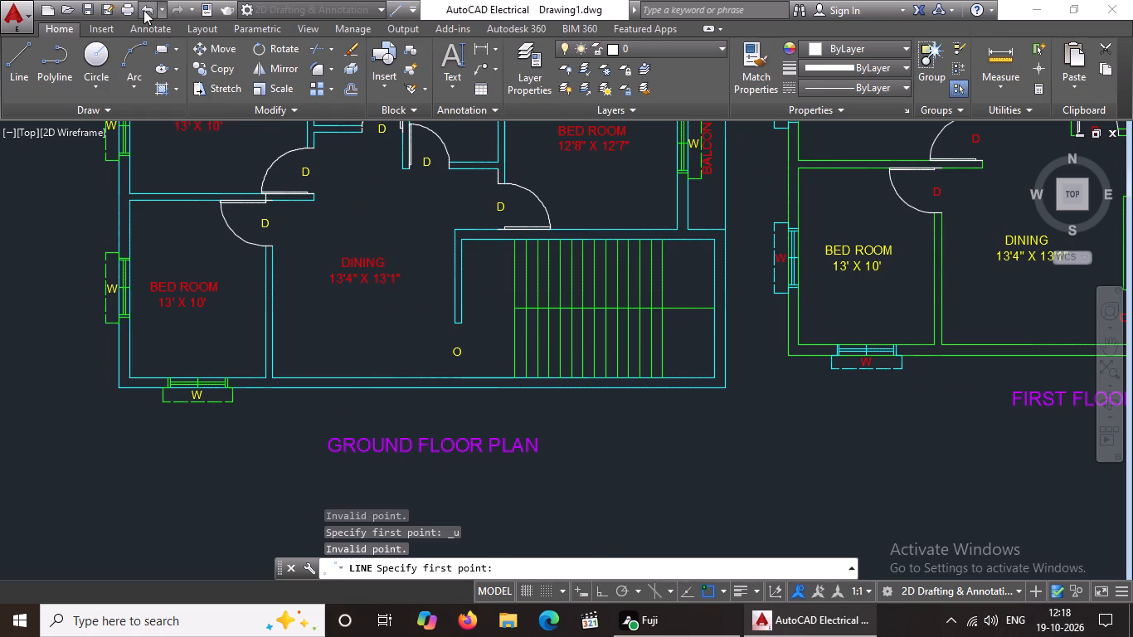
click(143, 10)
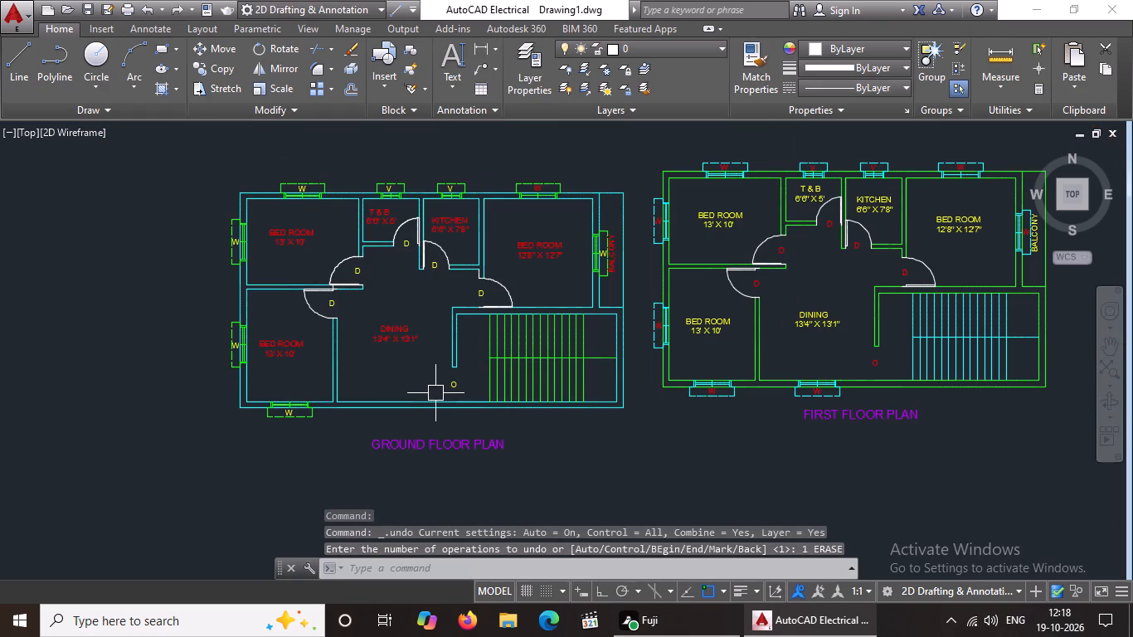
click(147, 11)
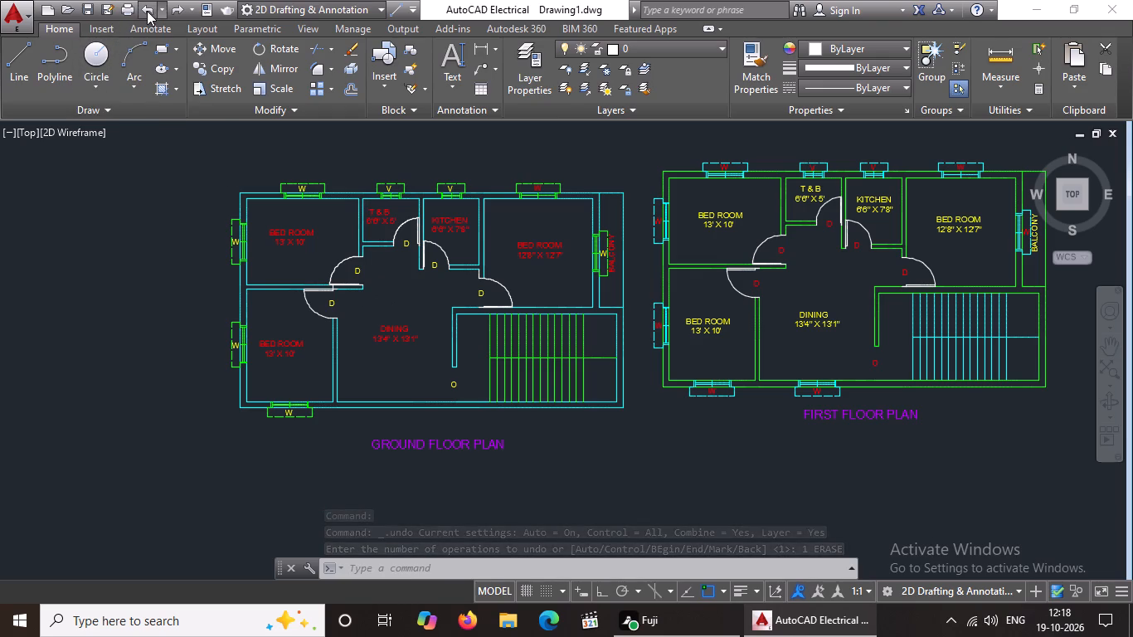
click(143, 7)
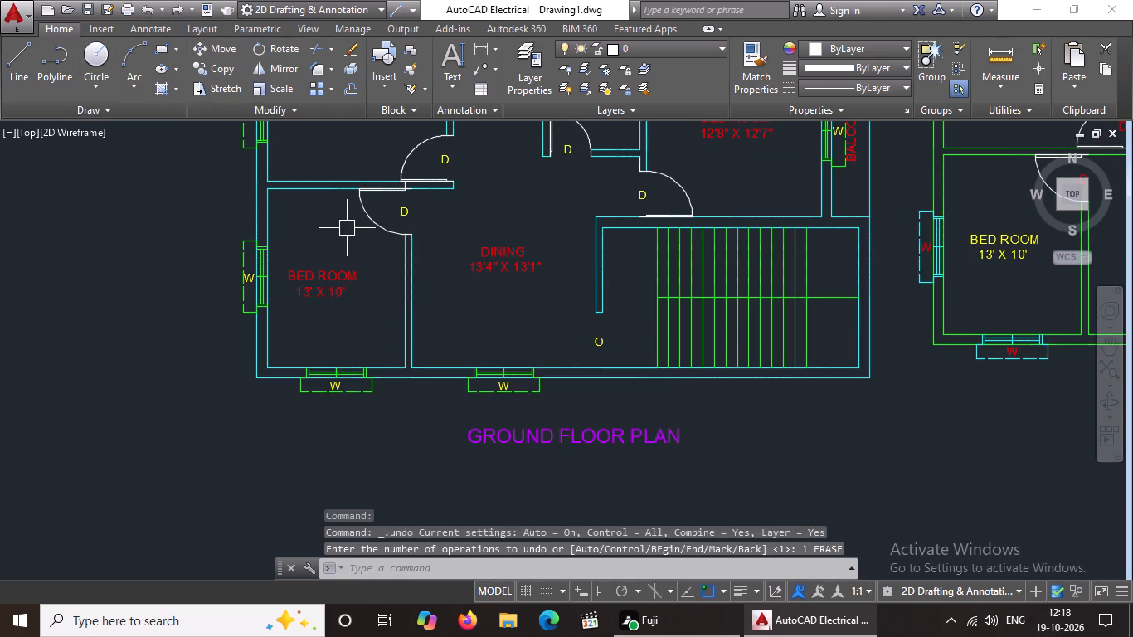
Erase the two horizontal glazing lines inside the ground floor dining room window.
scroll(485, 330, down, 1)
middle_drag(525, 375, 492, 408)
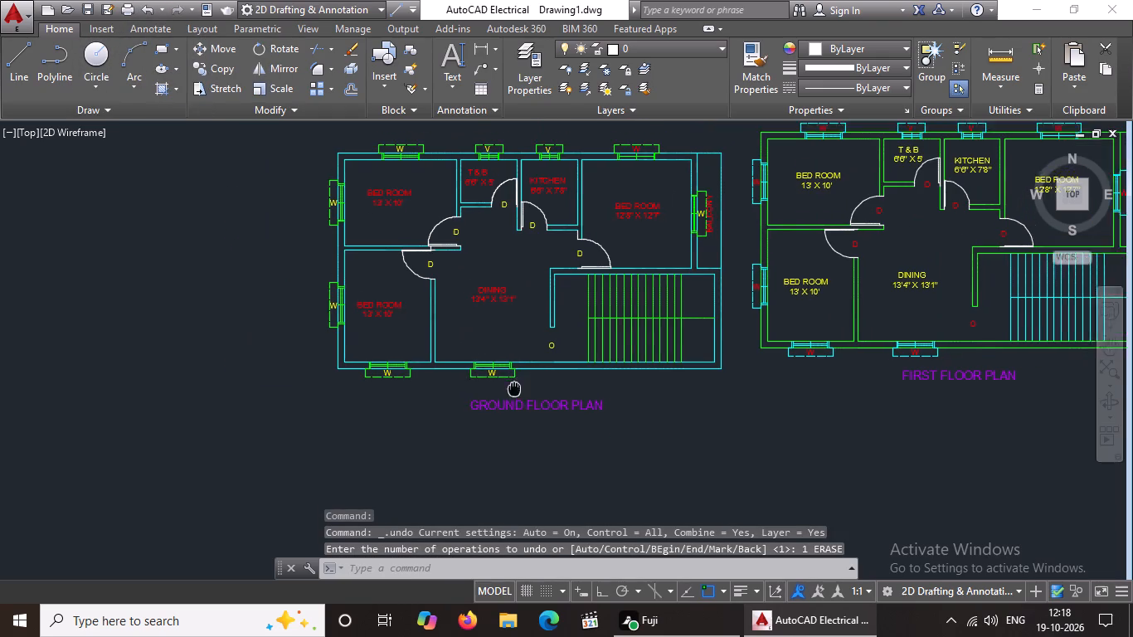
middle_drag(492, 408, 484, 412)
scroll(451, 397, up, 4)
key(Escape)
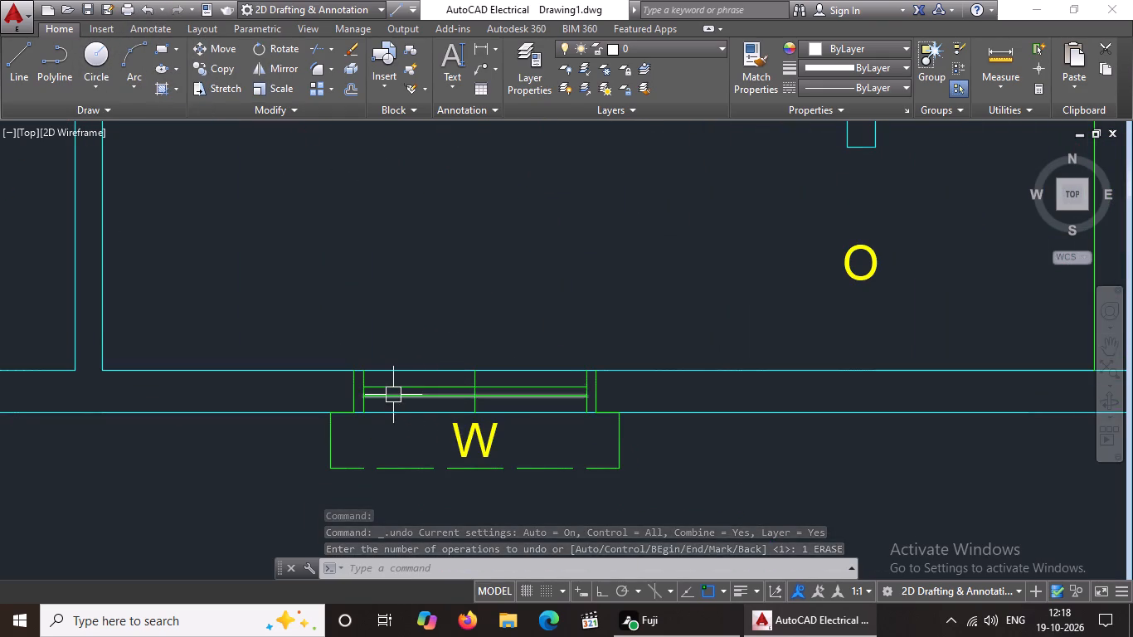
click(411, 387)
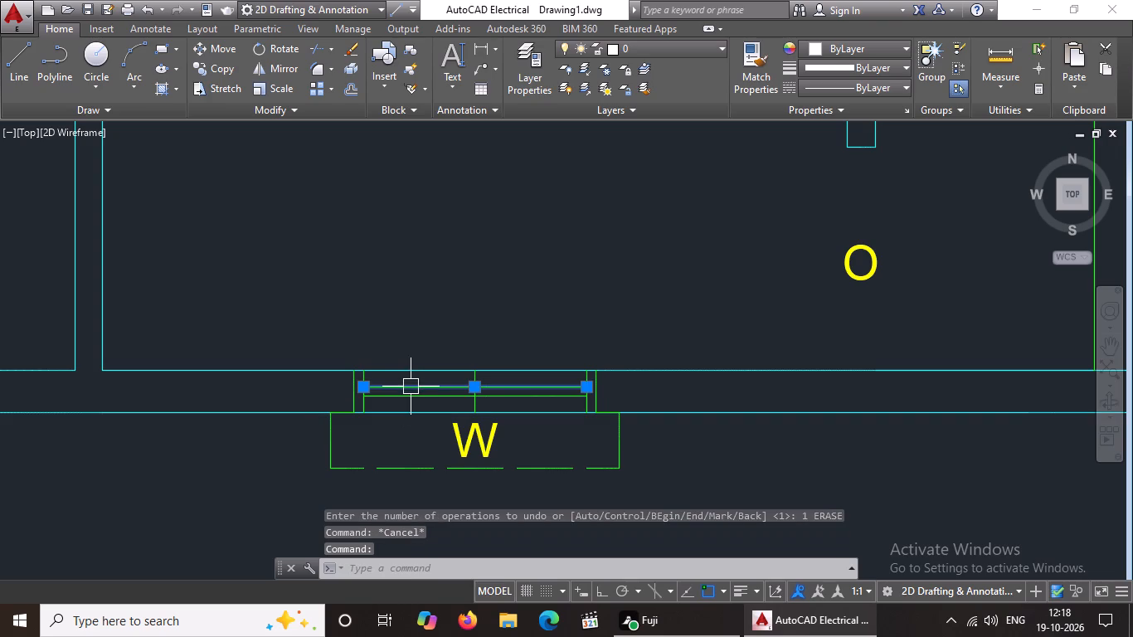
key(Delete)
click(416, 399)
key(Delete)
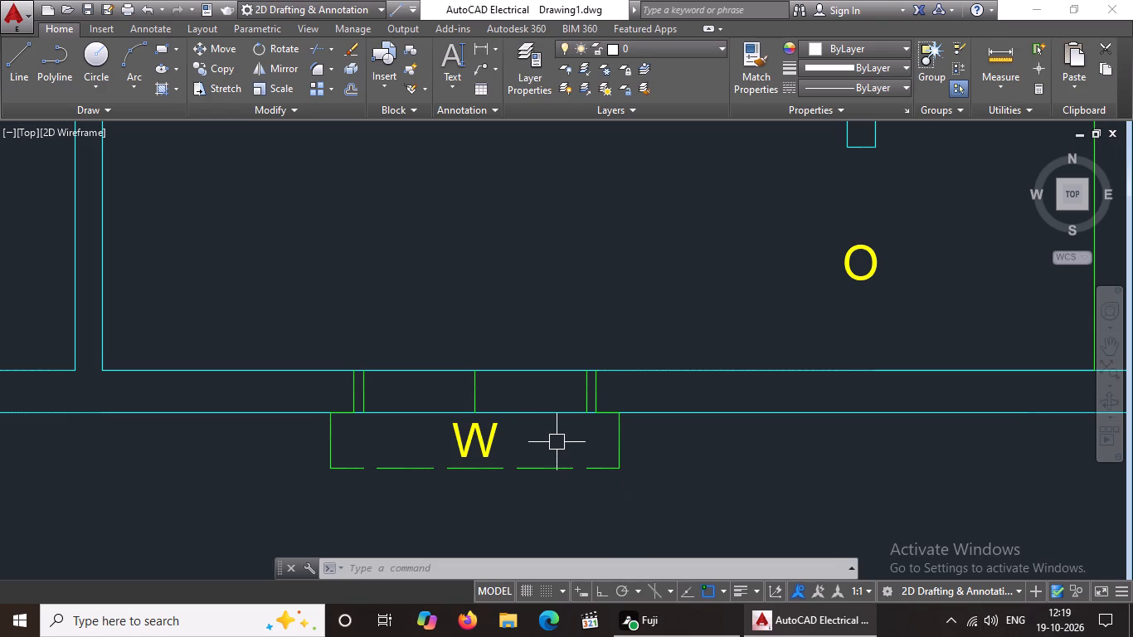
key(Escape)
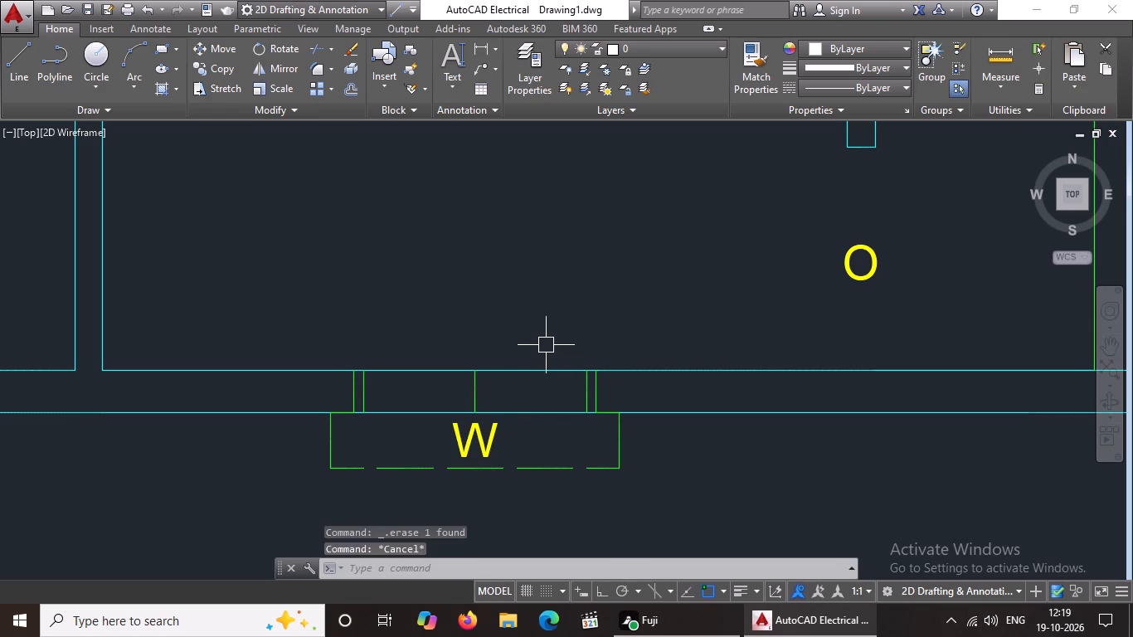
Erase the inner jamb line at each end of the ground floor dining room window.
scroll(586, 401, up, 1)
click(586, 401)
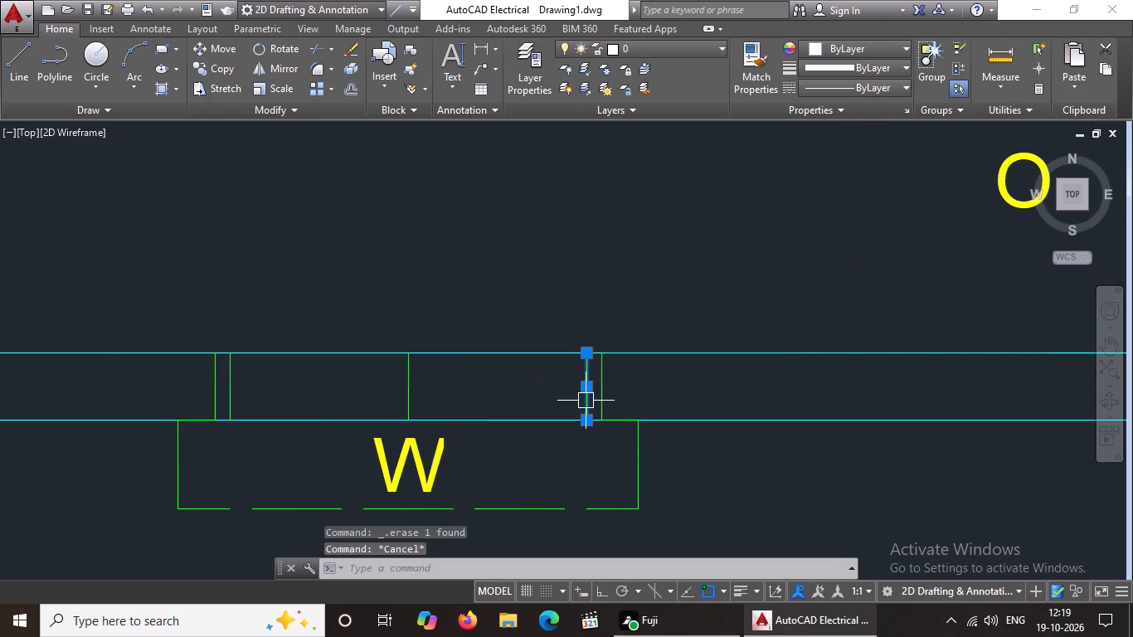
key(Delete)
click(232, 396)
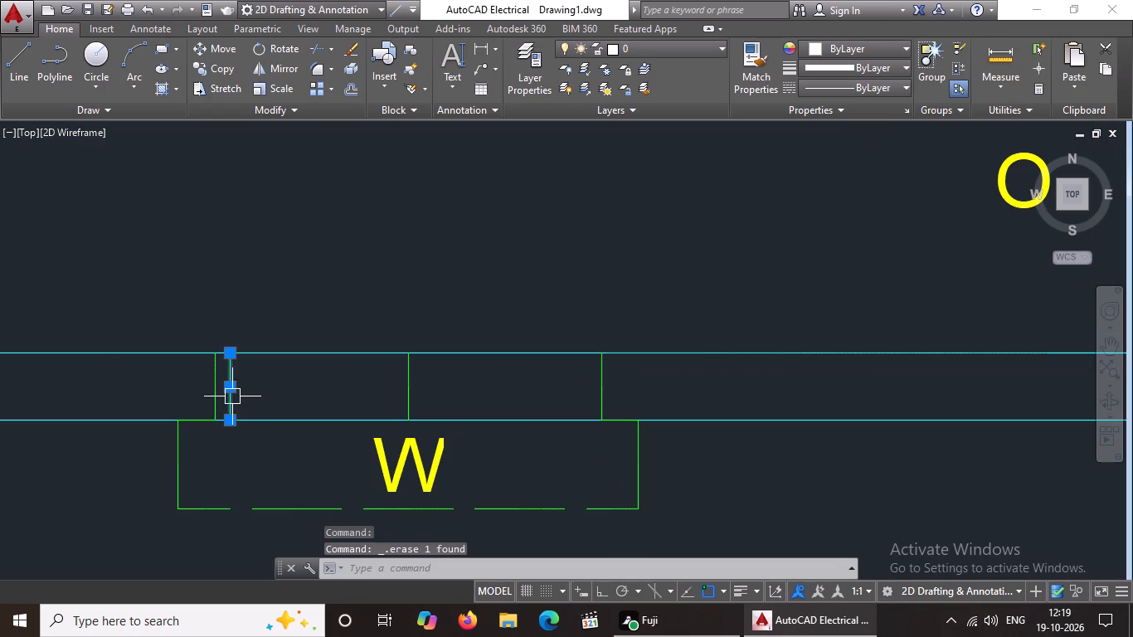
key(Delete)
Erase the W label and all lines of the projecting outline outside the ground floor dining room window.
click(401, 476)
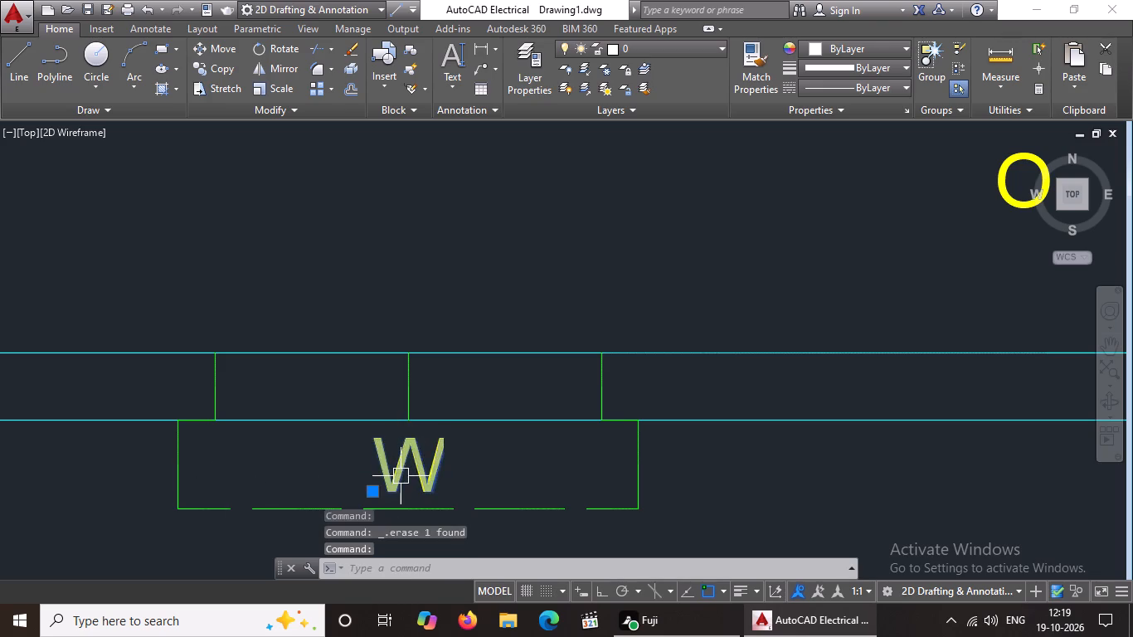
key(Delete)
click(390, 515)
key(Delete)
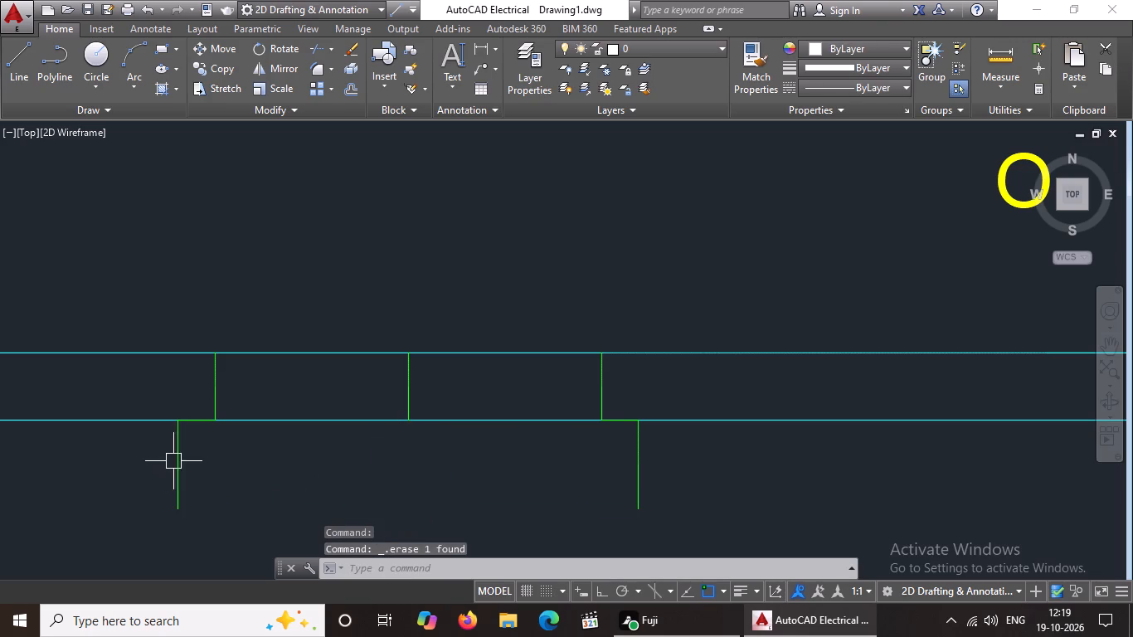
click(175, 460)
key(Delete)
click(639, 483)
key(Delete)
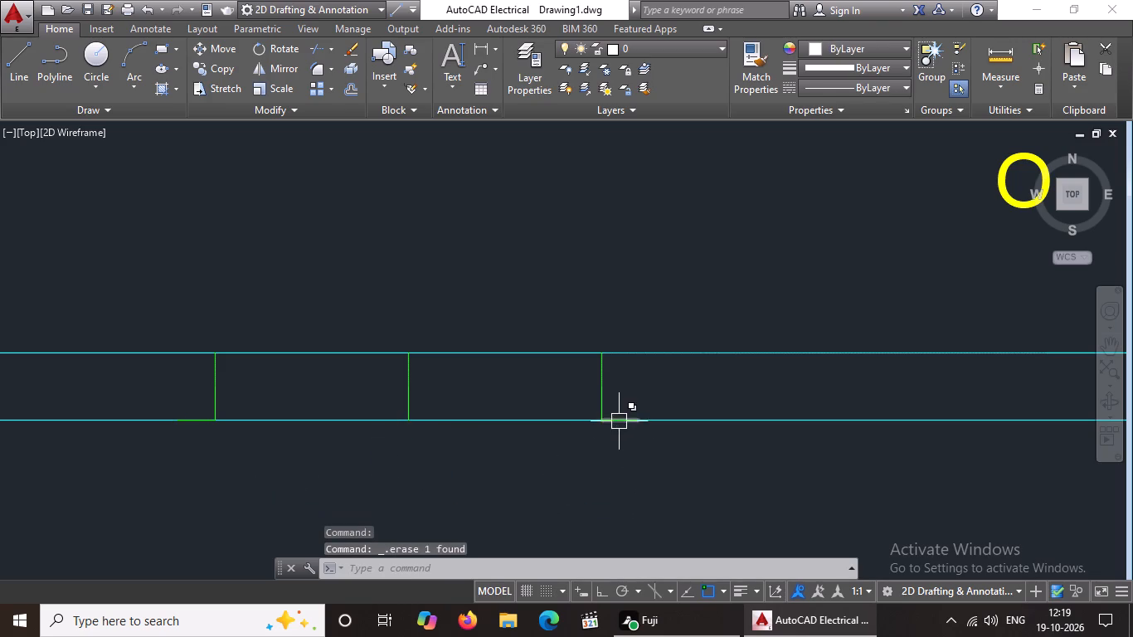
click(619, 420)
key(Delete)
click(187, 418)
key(Delete)
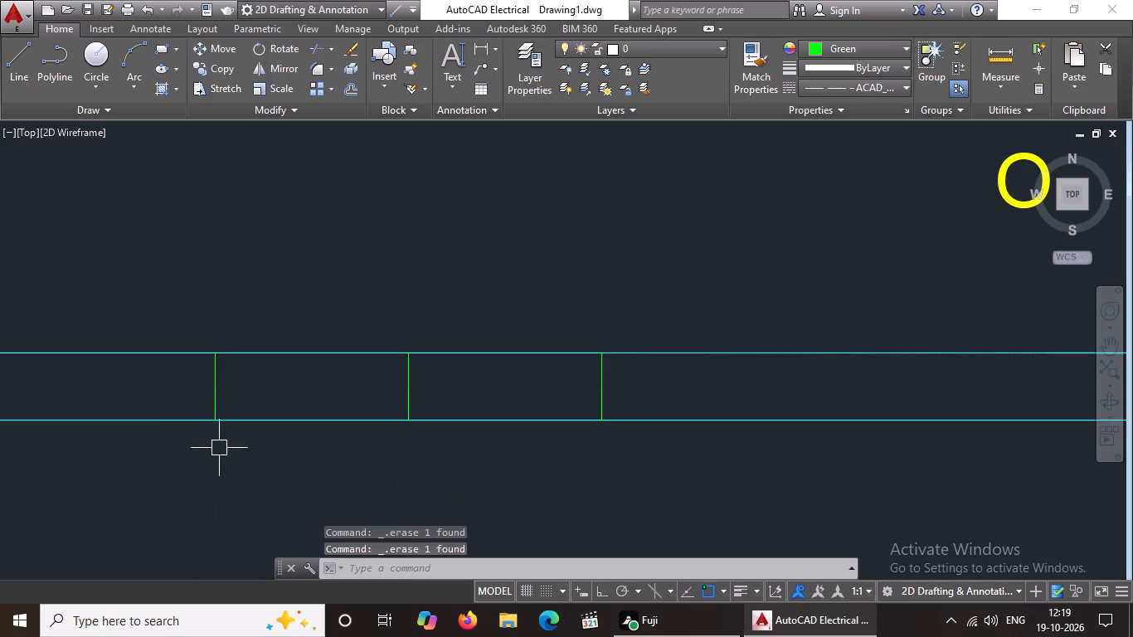
scroll(282, 437, down, 3)
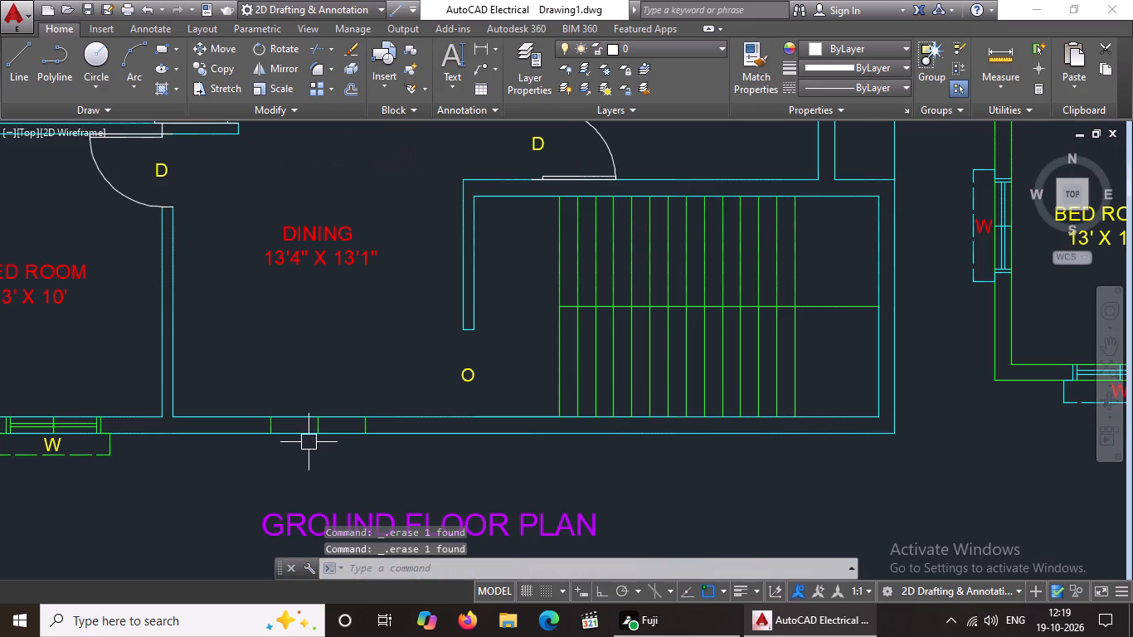
key(Escape)
Copy the ground floor kitchen door from its wall corner to the outer wall line at the west end of the former dining room window.
scroll(336, 433, down, 1)
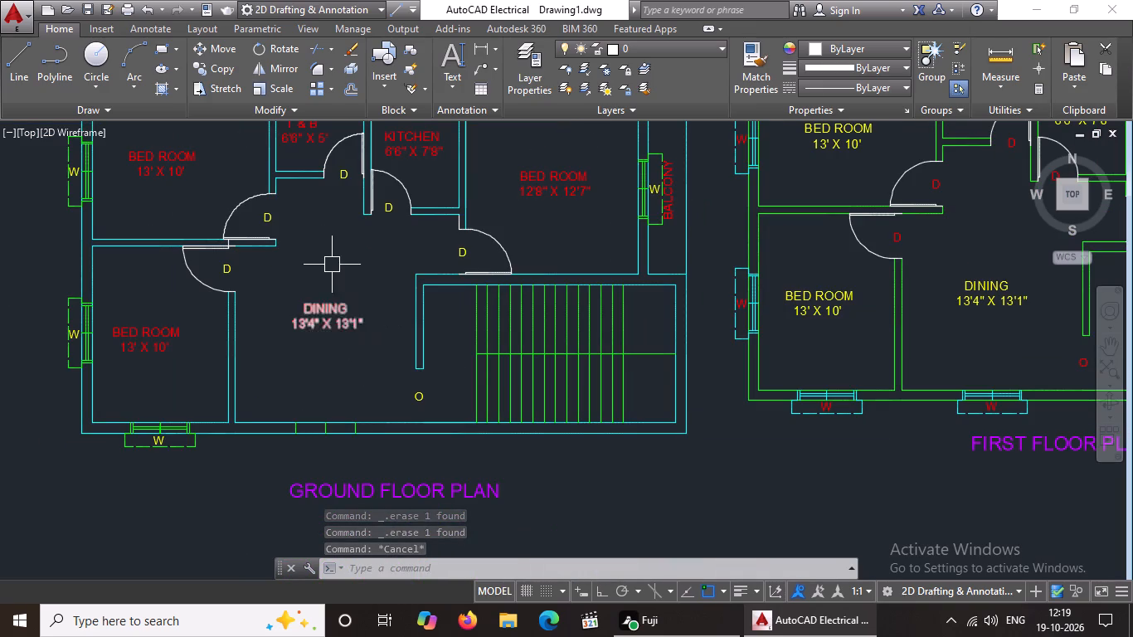
middle_drag(311, 237, 312, 273)
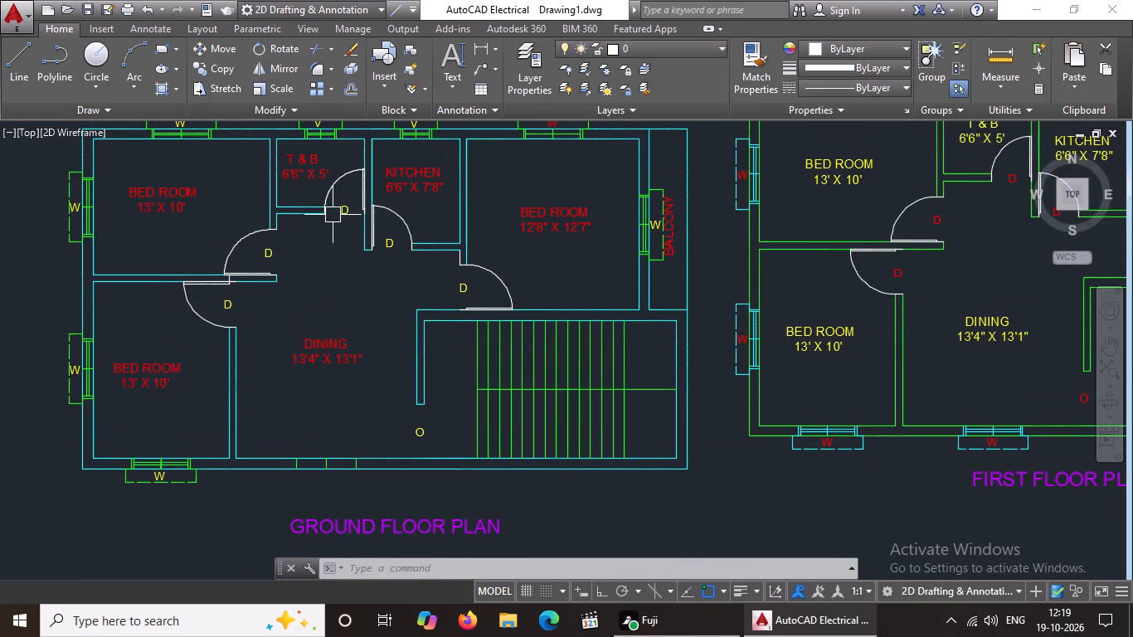
click(398, 216)
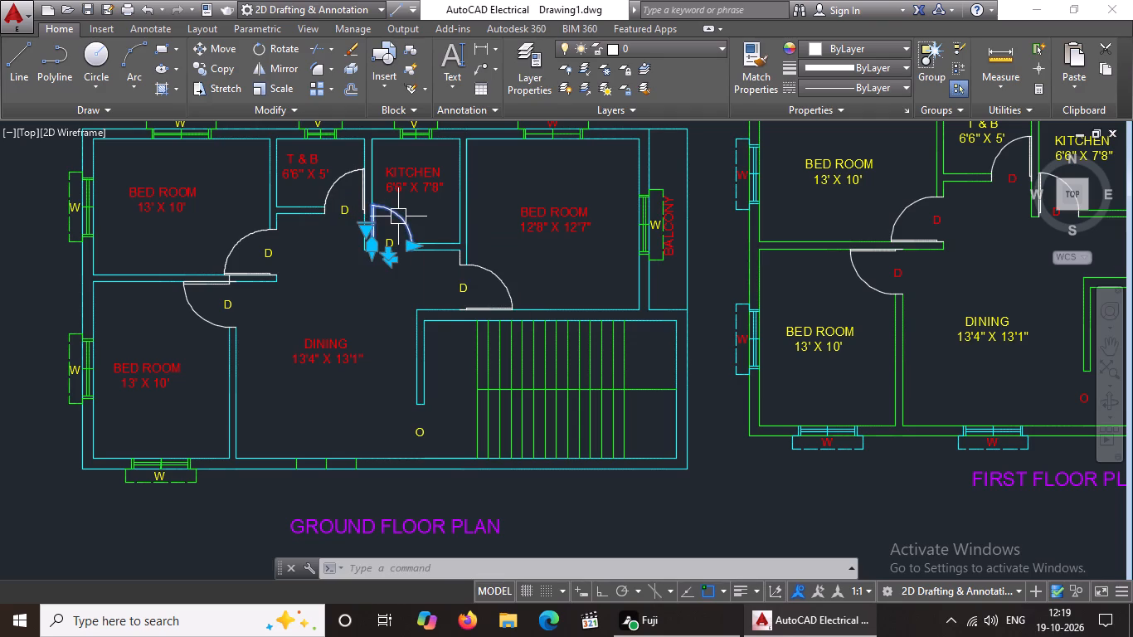
click(221, 66)
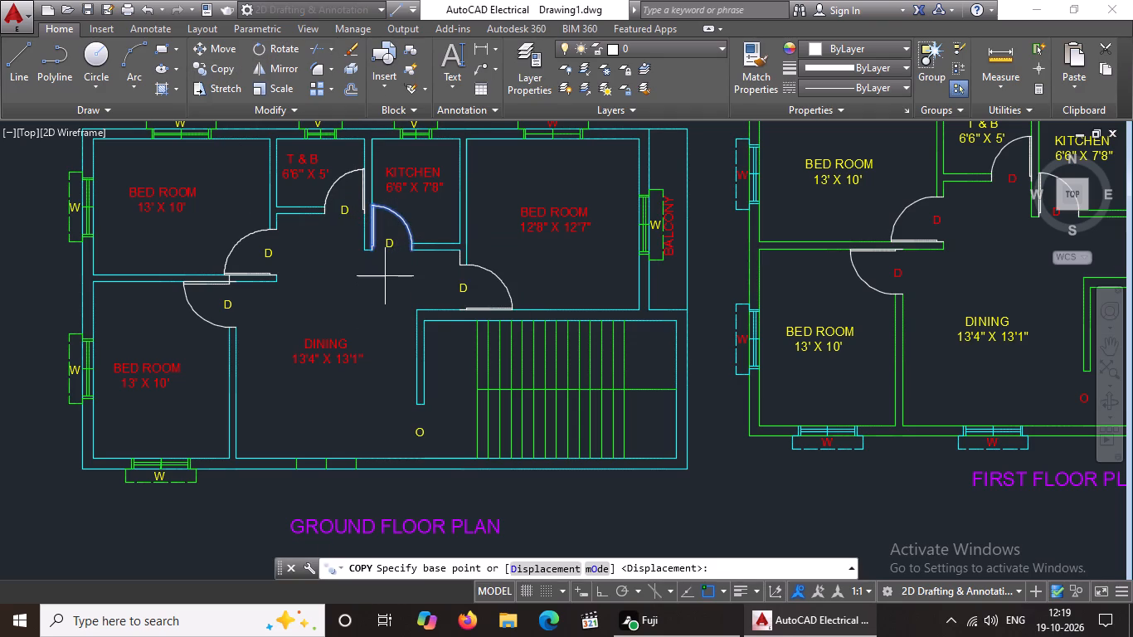
scroll(372, 265, up, 2)
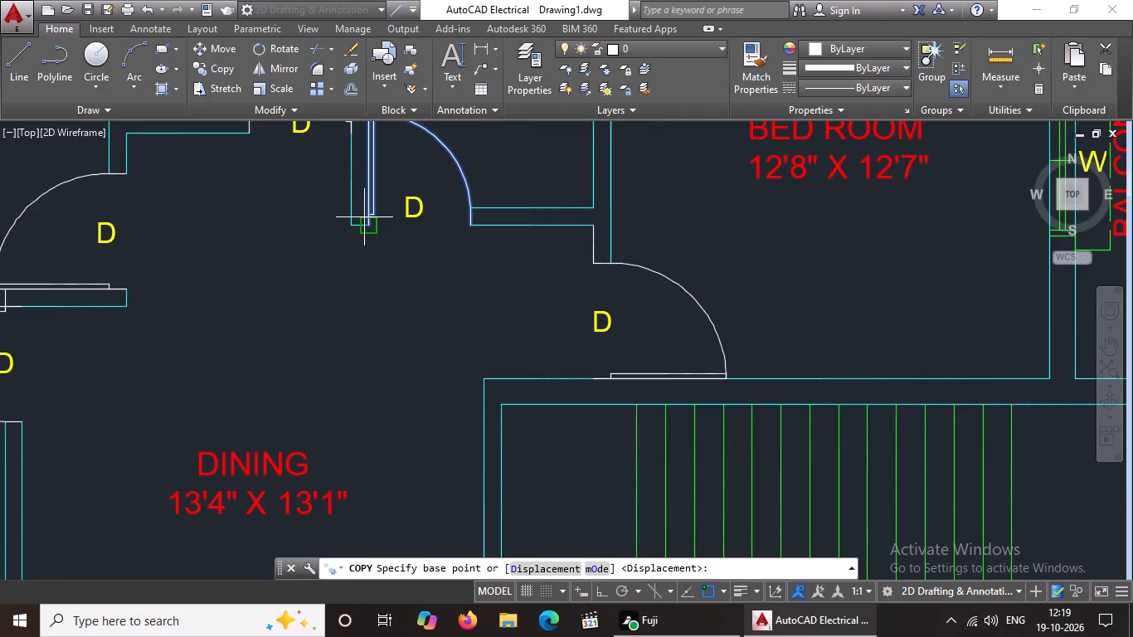
click(365, 226)
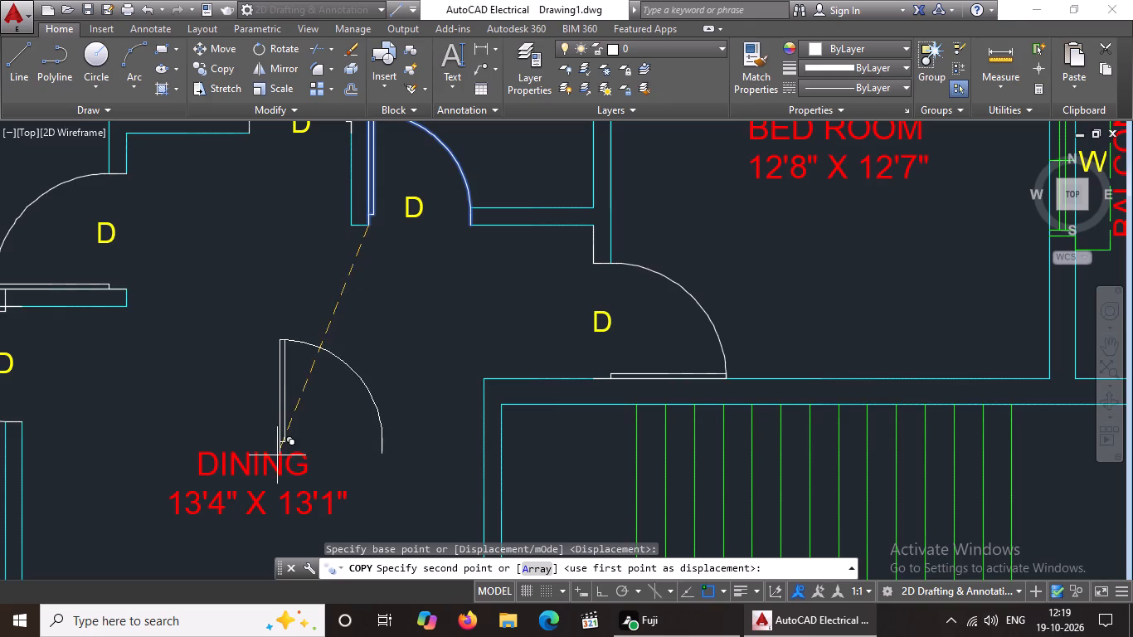
scroll(274, 458, down, 3)
middle_drag(276, 537, 363, 404)
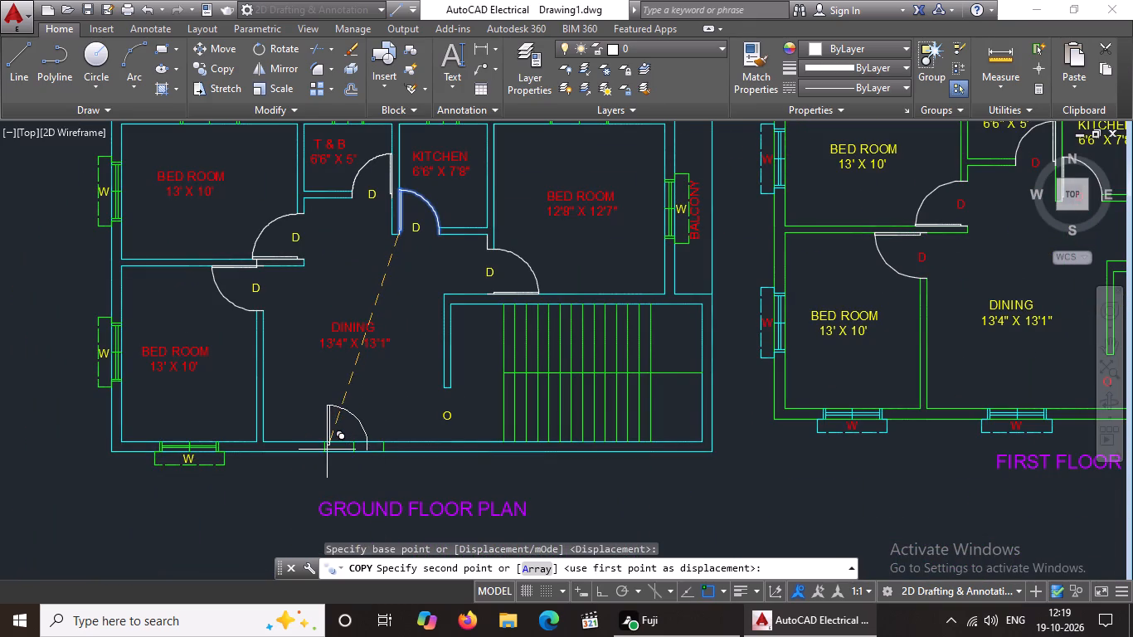
scroll(323, 450, up, 4)
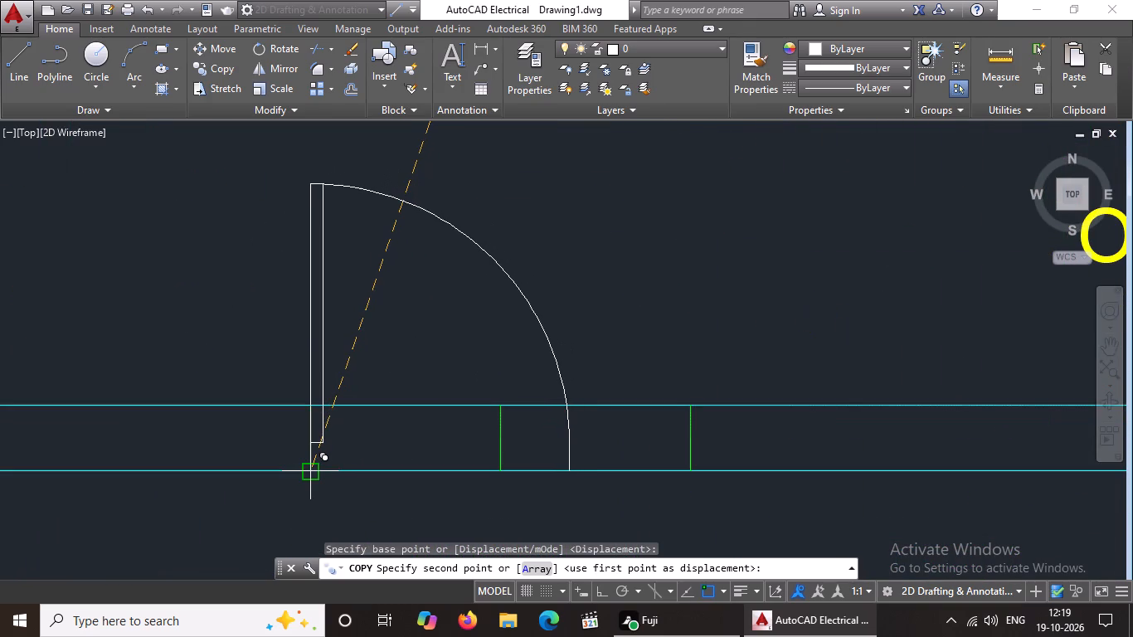
click(309, 473)
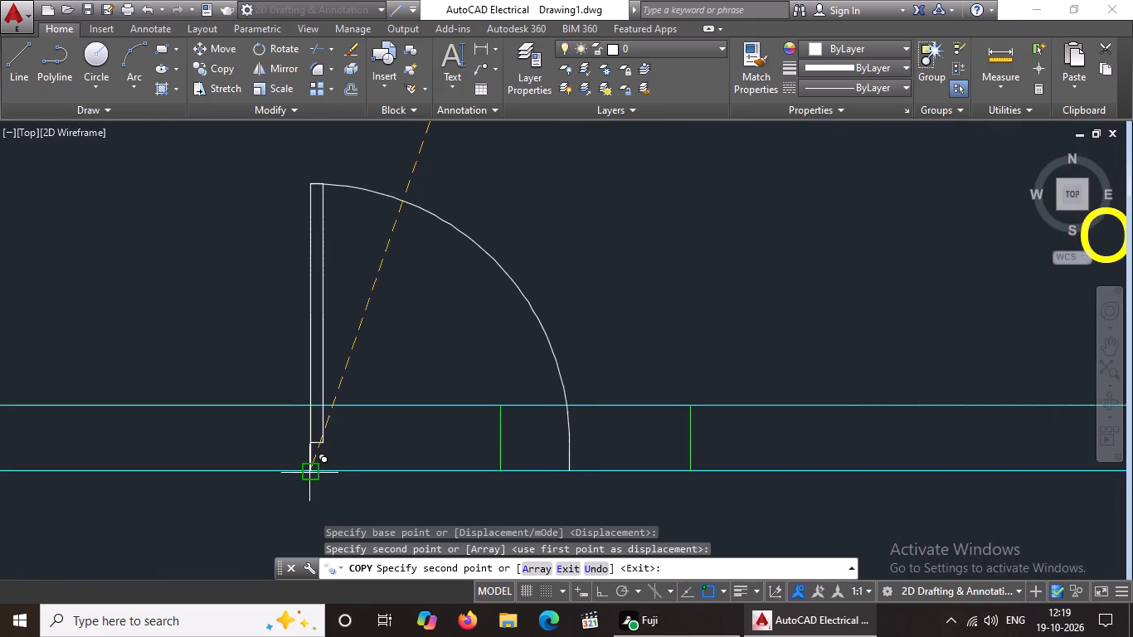
scroll(345, 455, down, 3)
key(Escape)
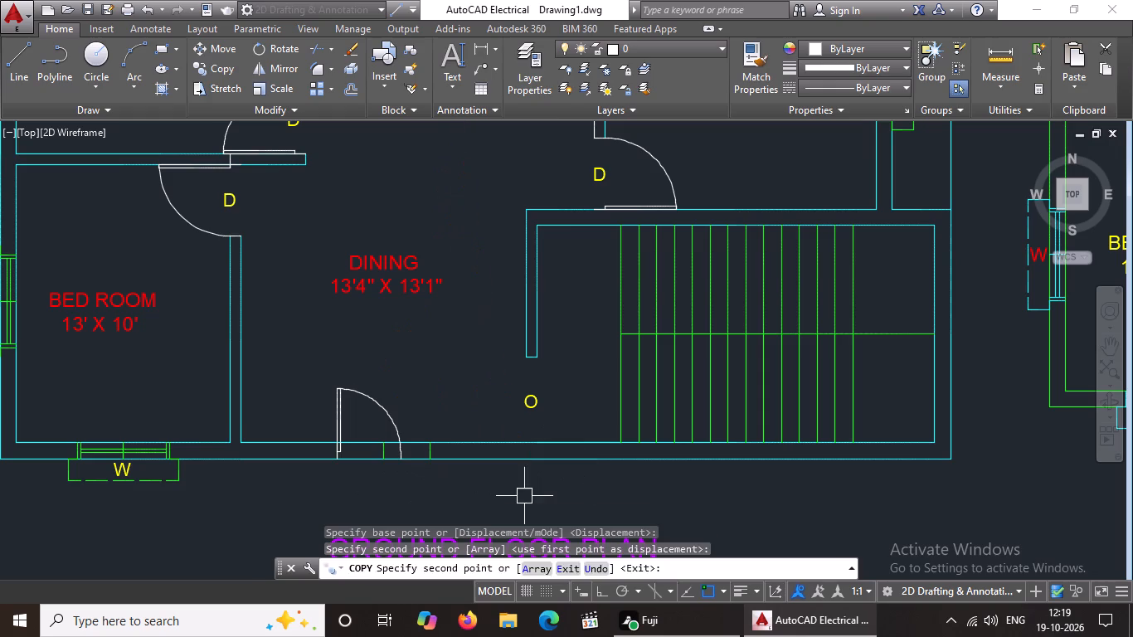
Mirror the copied dining room door about a vertical line through its arc's end, keeping the original, for a double door.
click(369, 403)
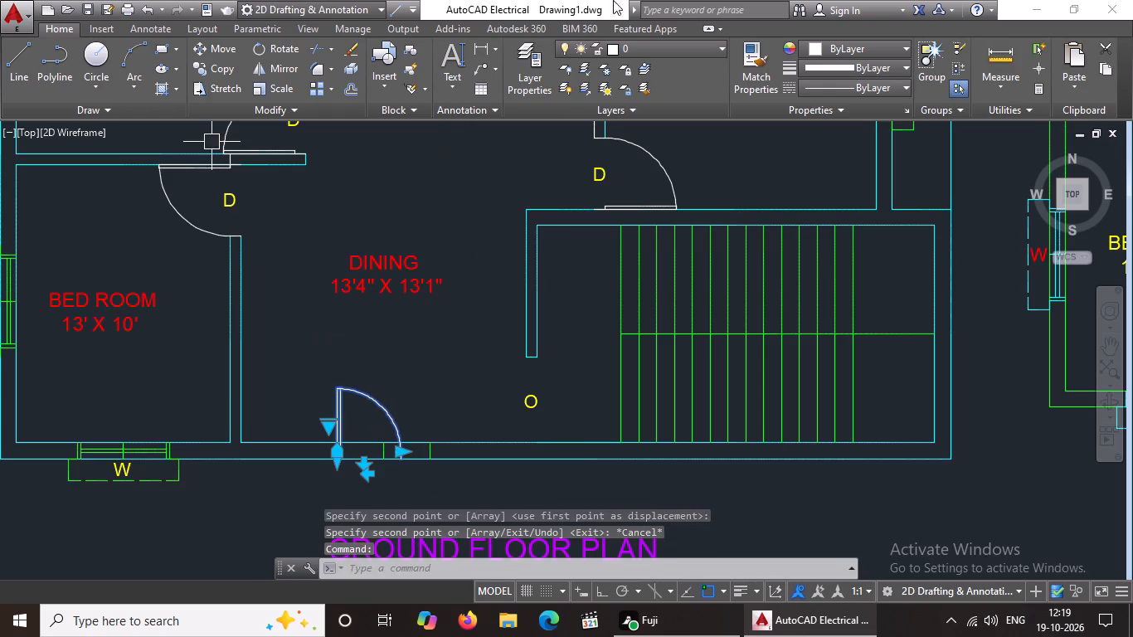
click(261, 68)
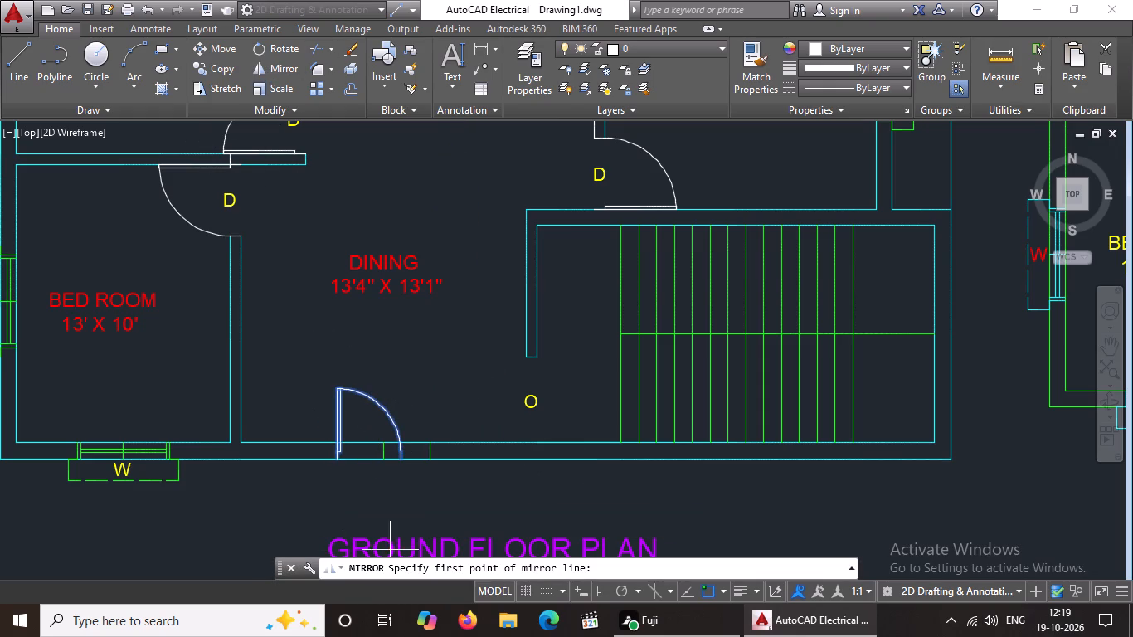
click(394, 461)
click(593, 591)
click(377, 377)
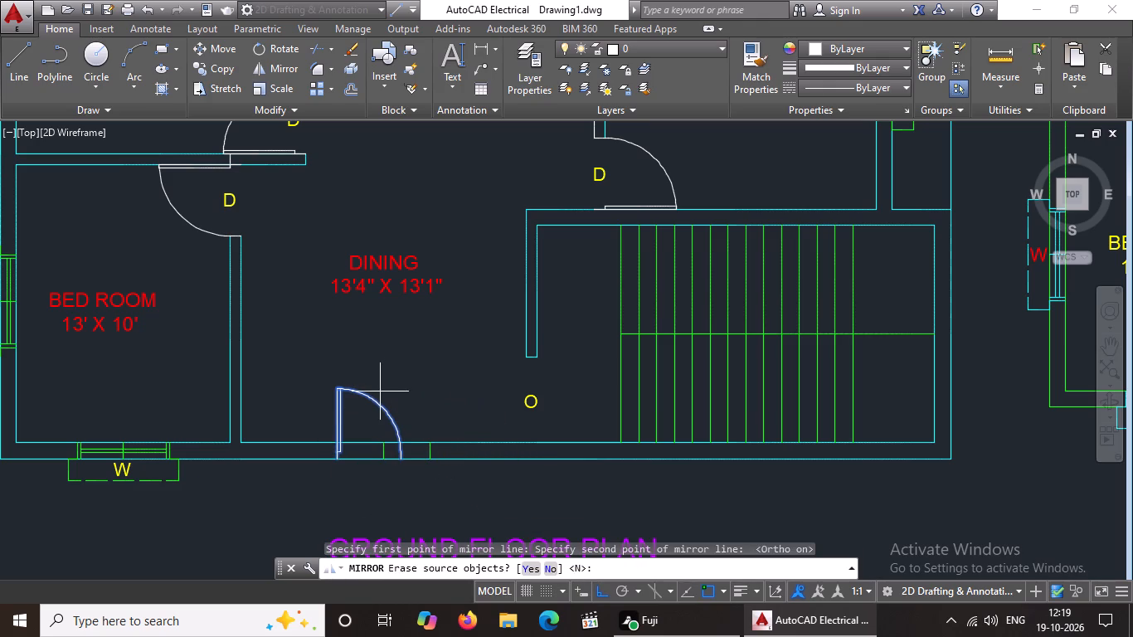
text(N)
key(space)
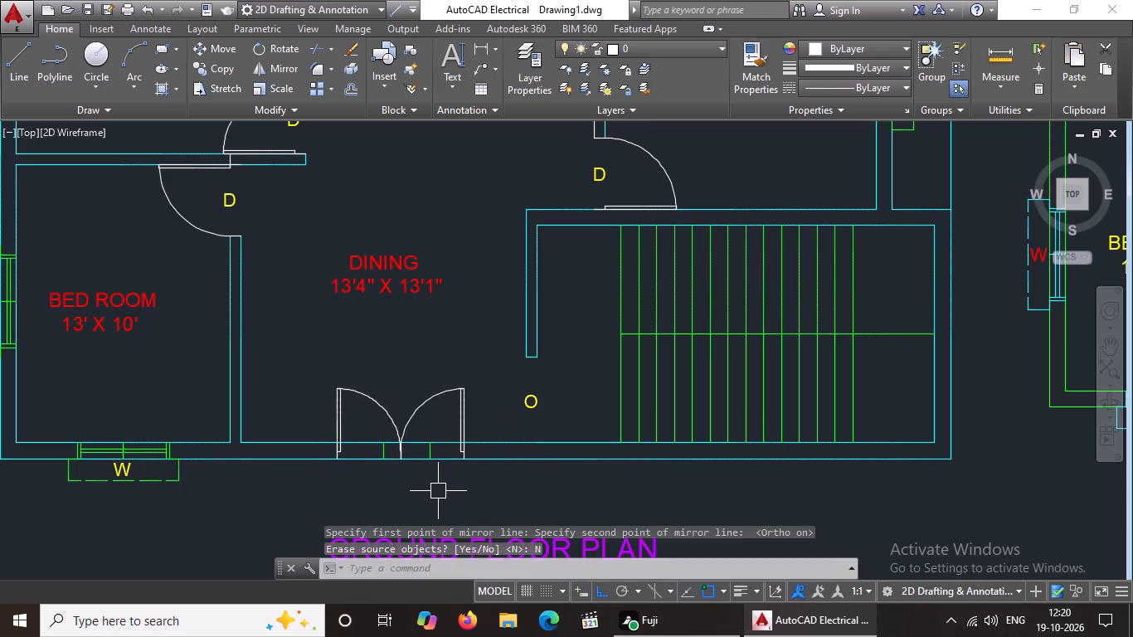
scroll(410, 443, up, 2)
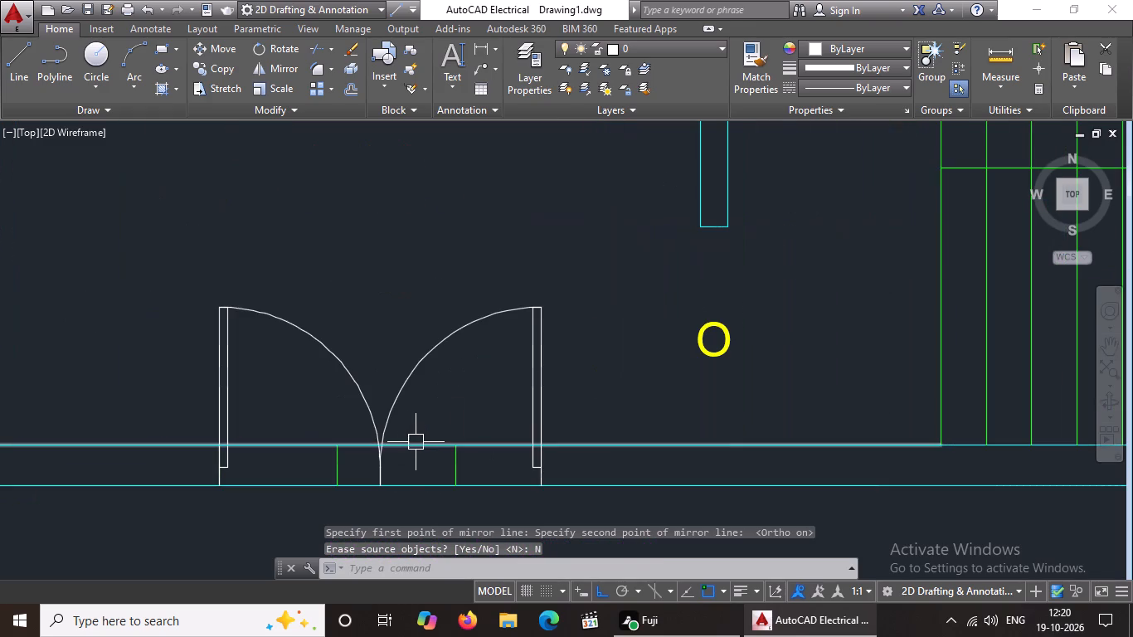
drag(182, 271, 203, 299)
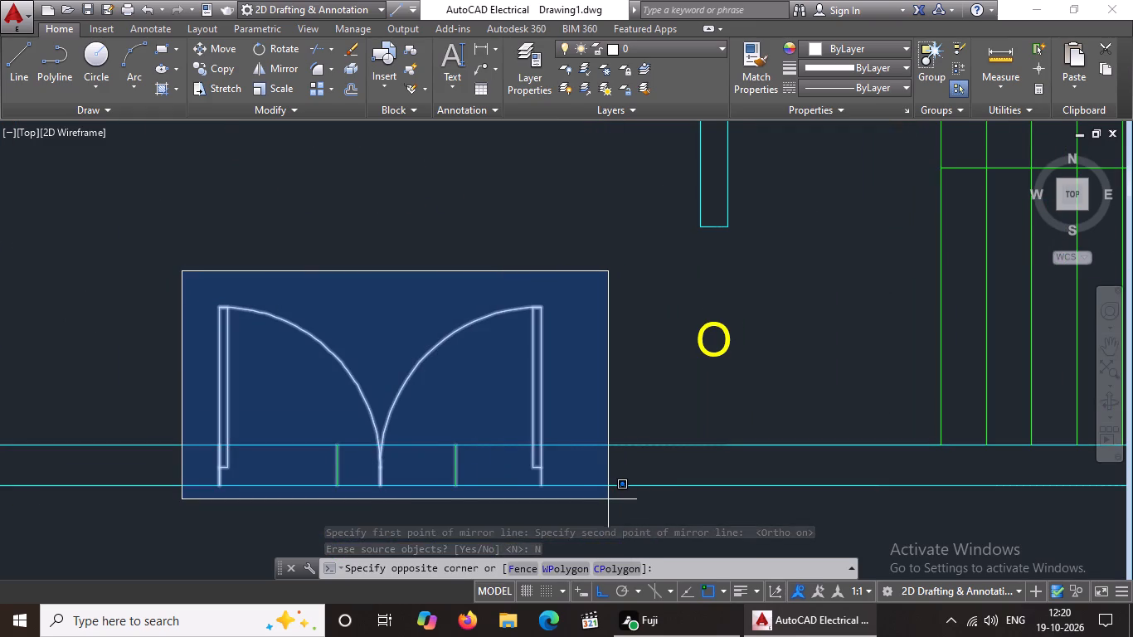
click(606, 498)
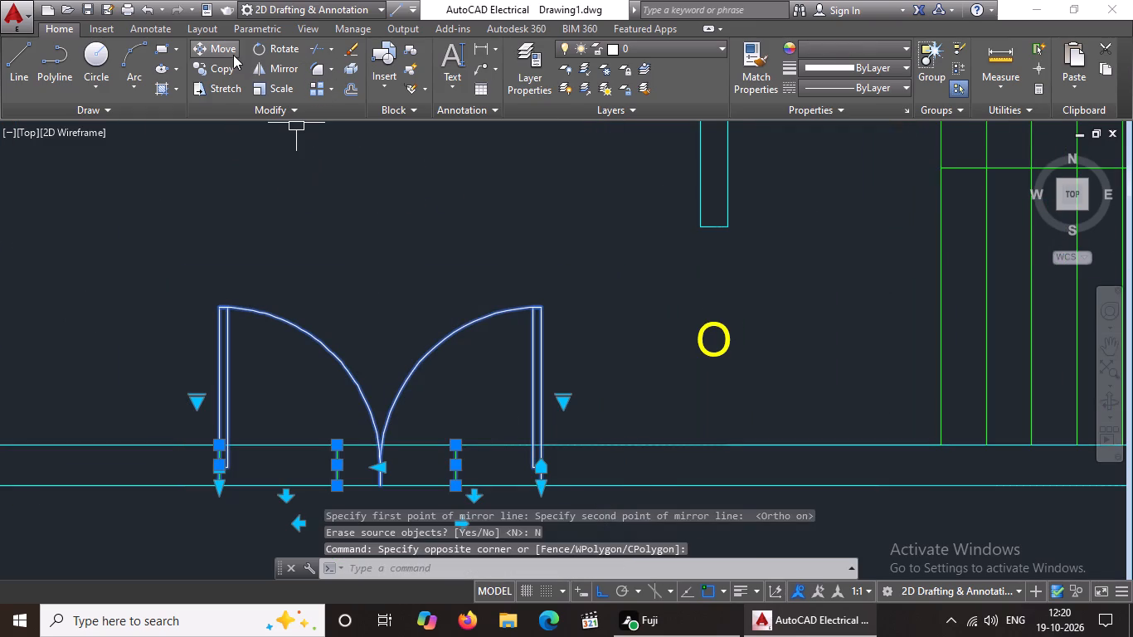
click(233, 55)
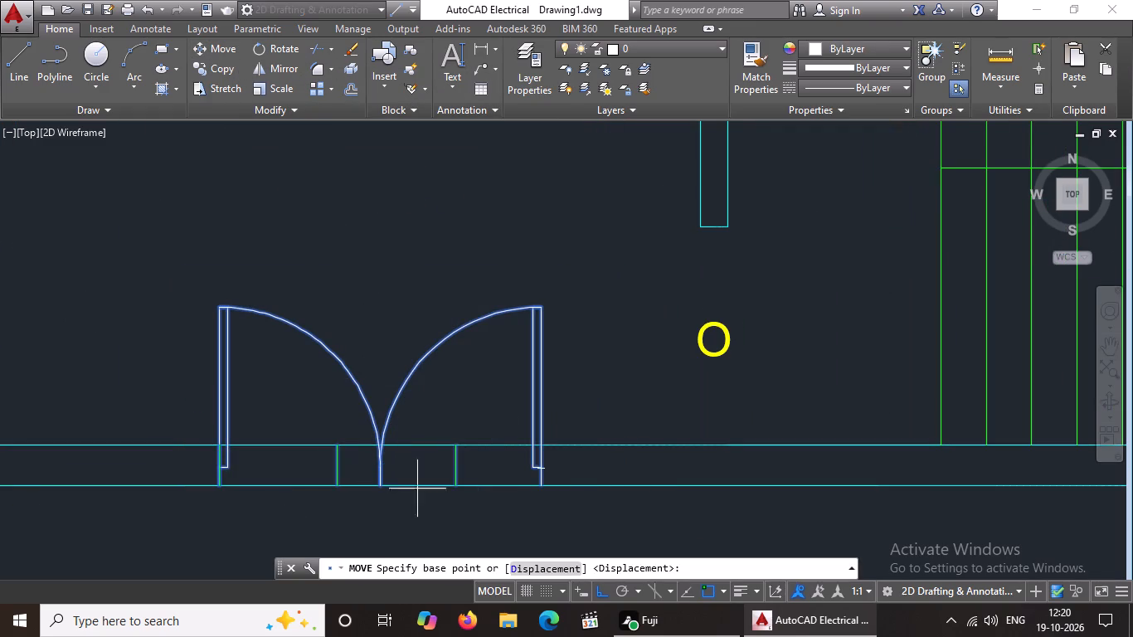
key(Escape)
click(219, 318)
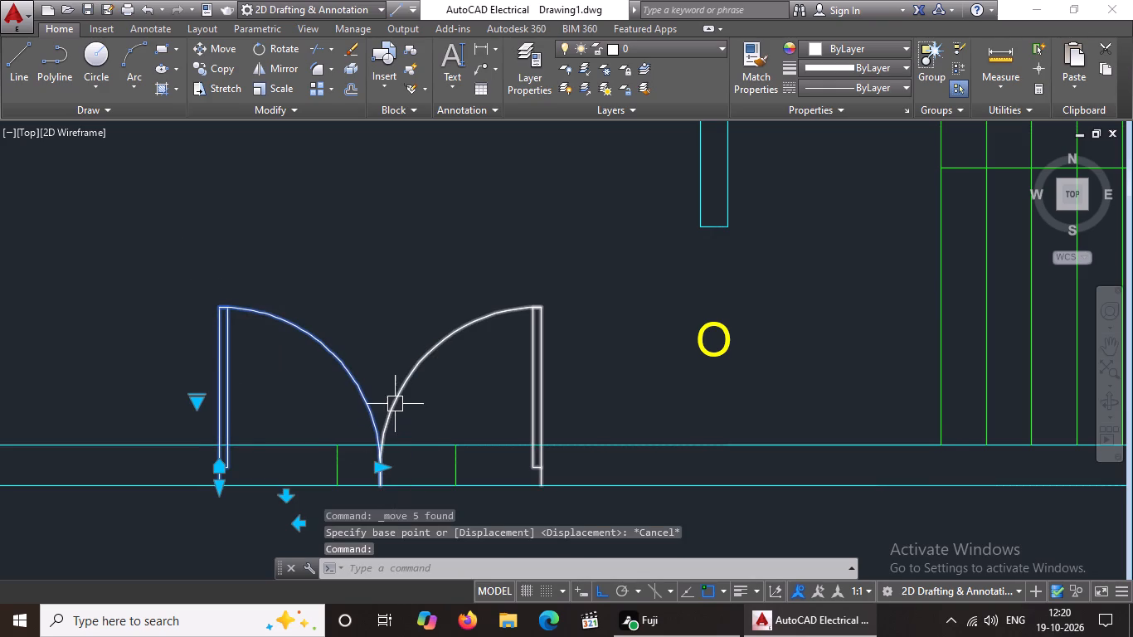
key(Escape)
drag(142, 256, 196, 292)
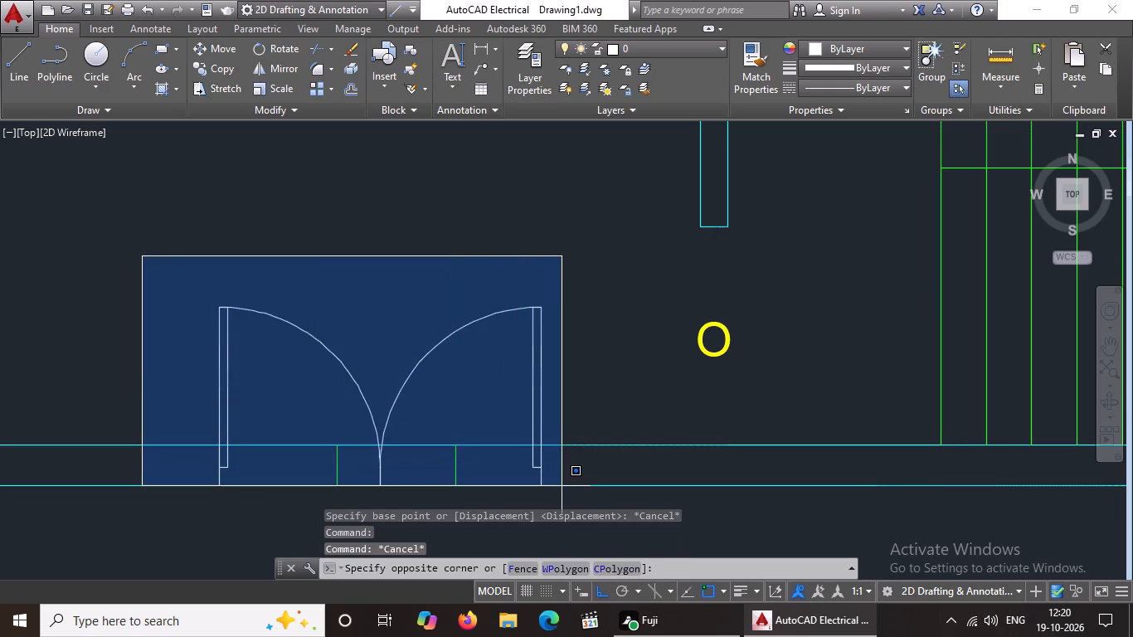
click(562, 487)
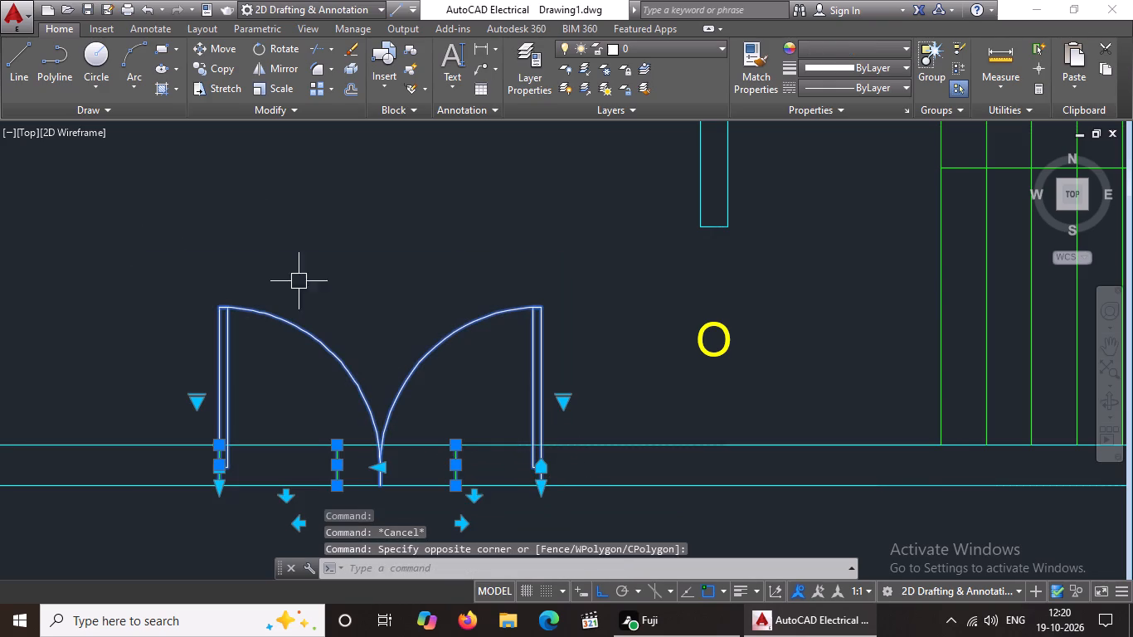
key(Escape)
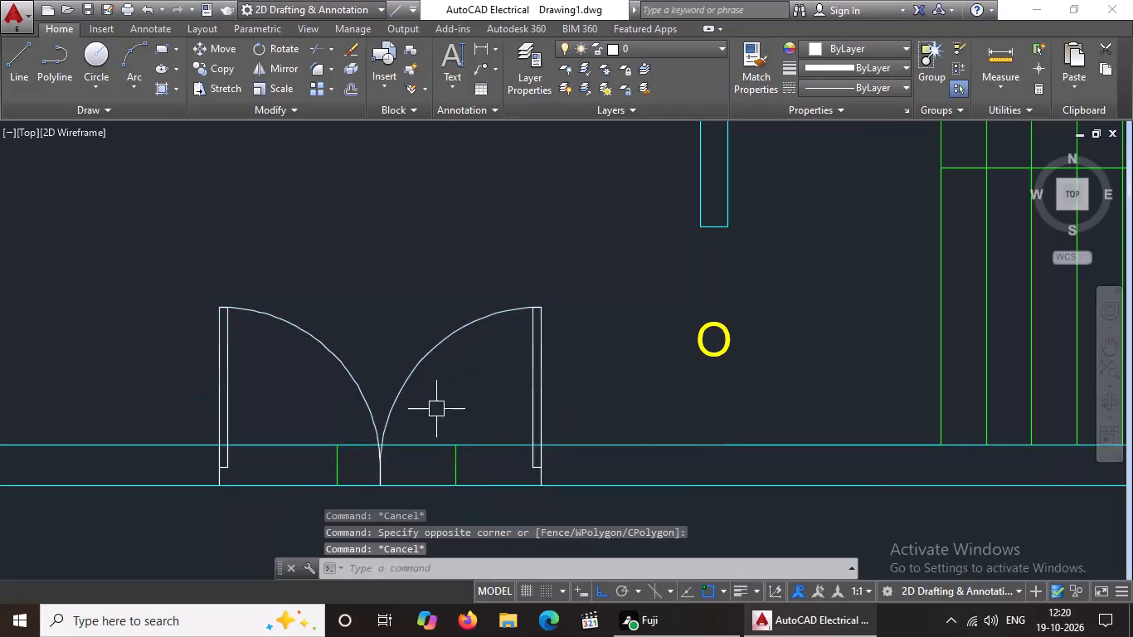
Move both dining room door leaves horizontally so their arc ends meet on the centre line of the former window.
click(371, 416)
click(216, 51)
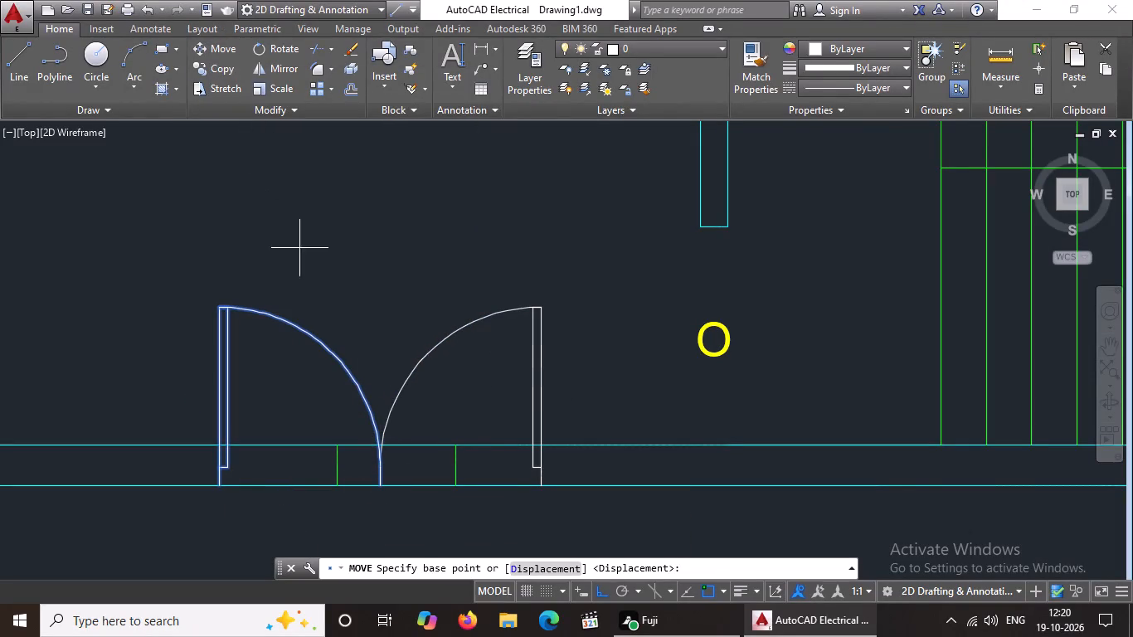
click(379, 485)
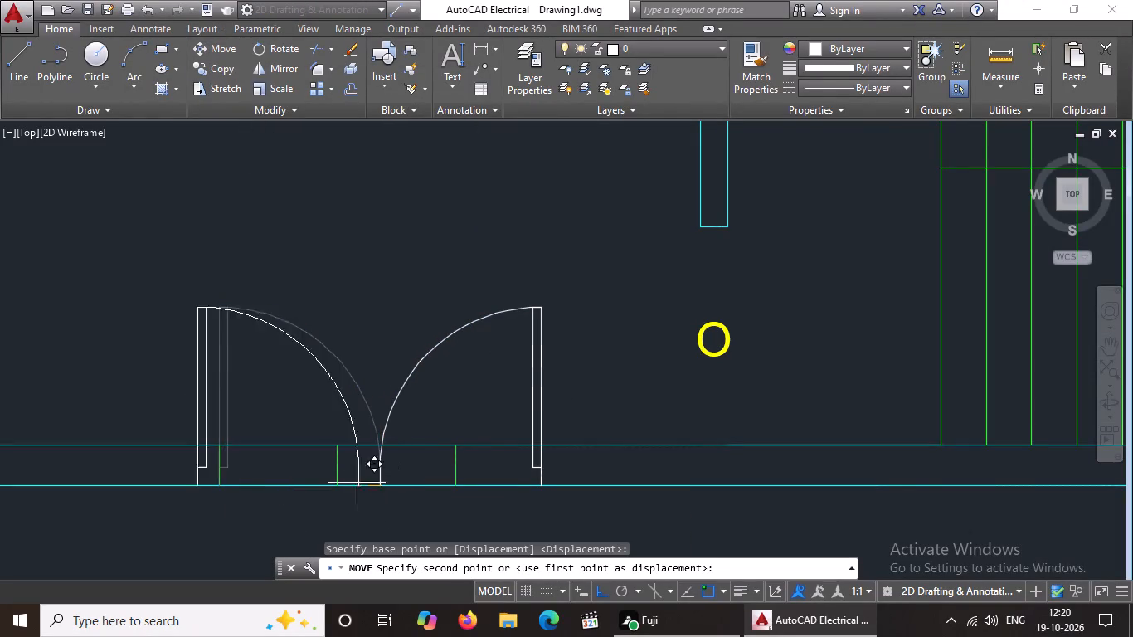
click(335, 479)
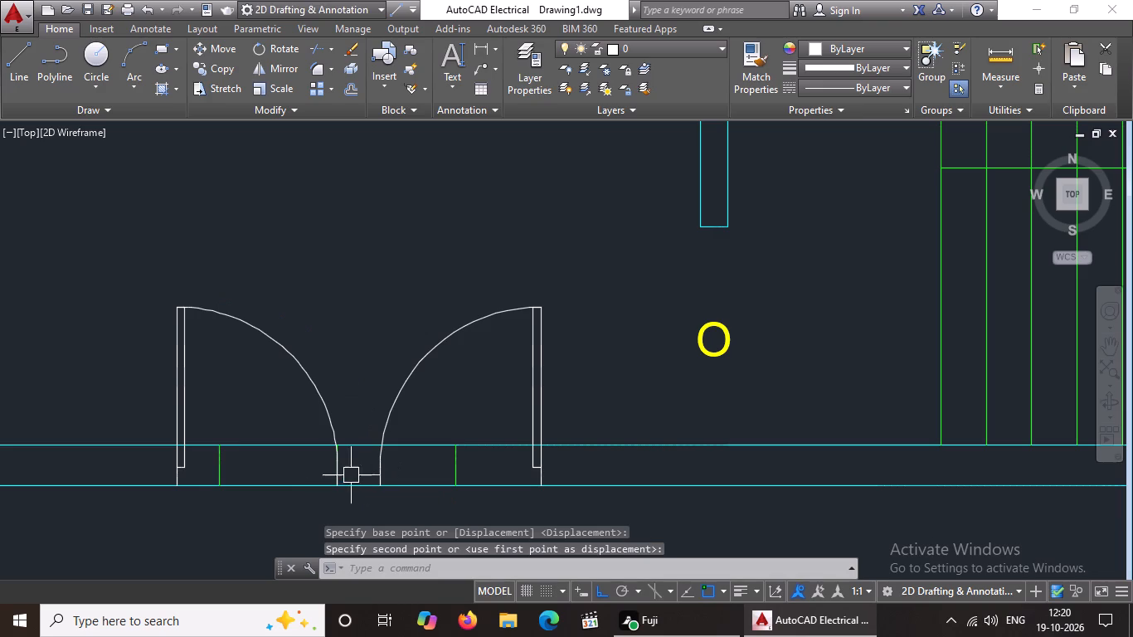
click(376, 474)
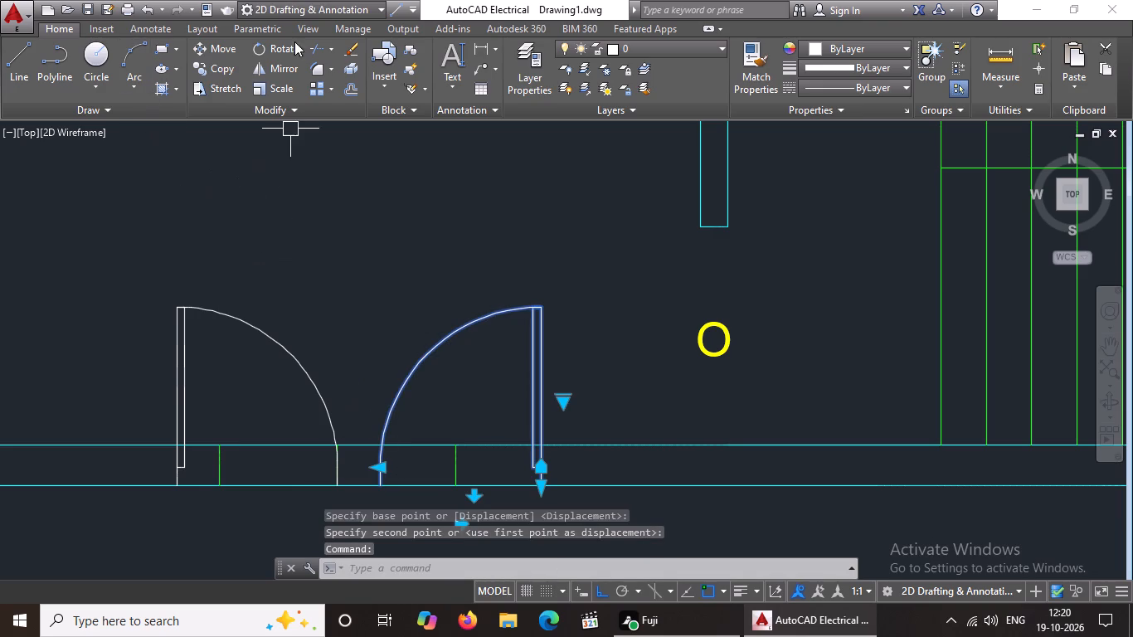
click(231, 46)
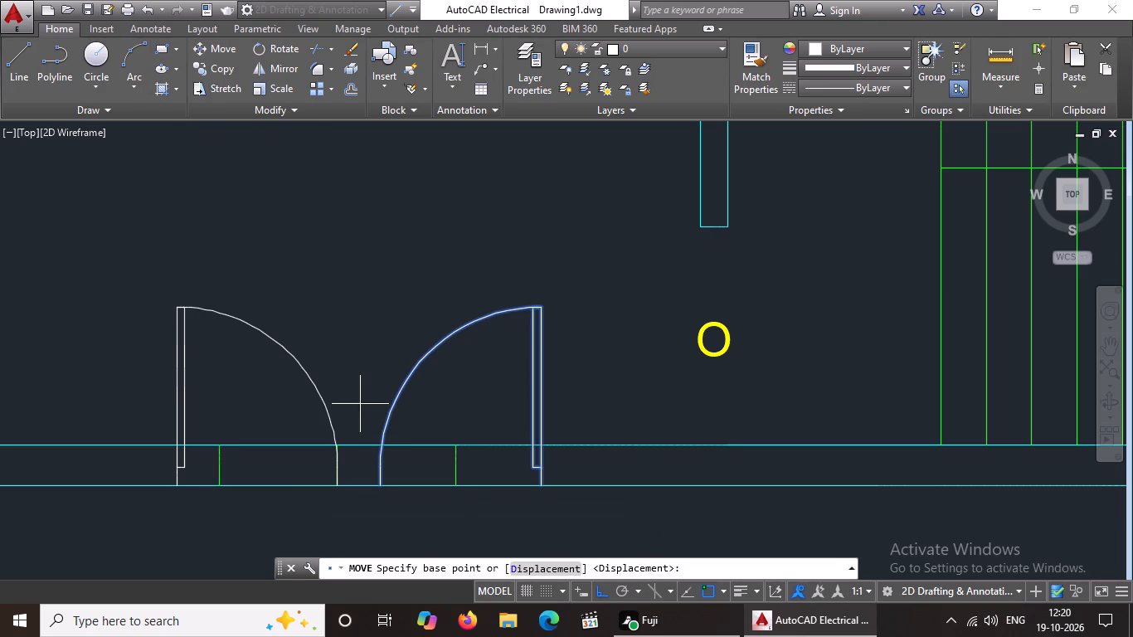
click(377, 484)
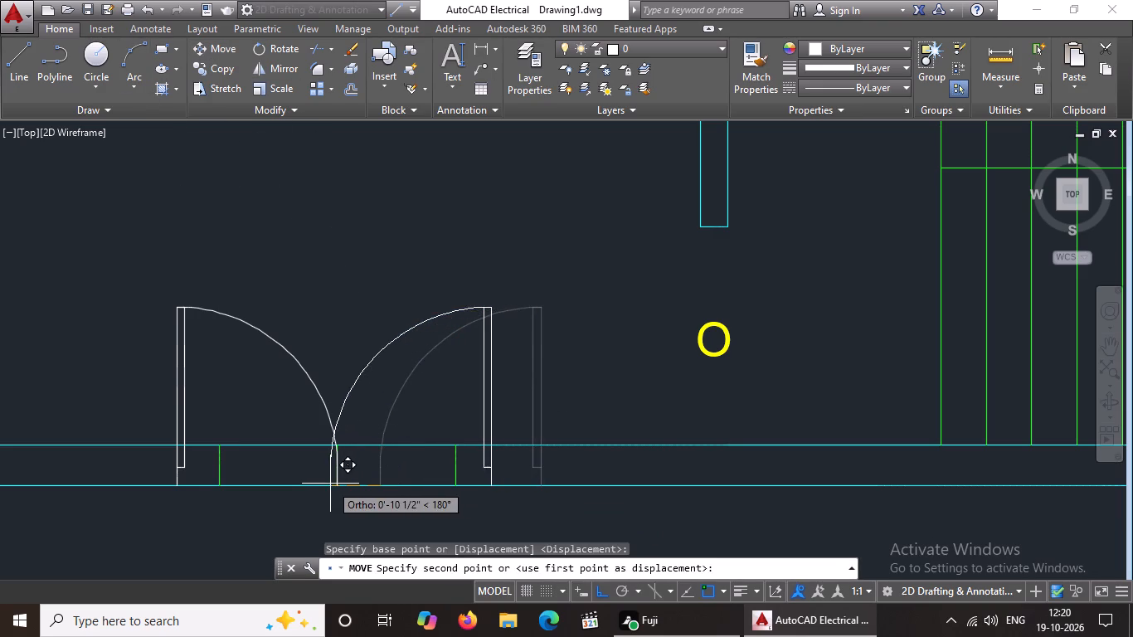
click(337, 481)
key(Escape)
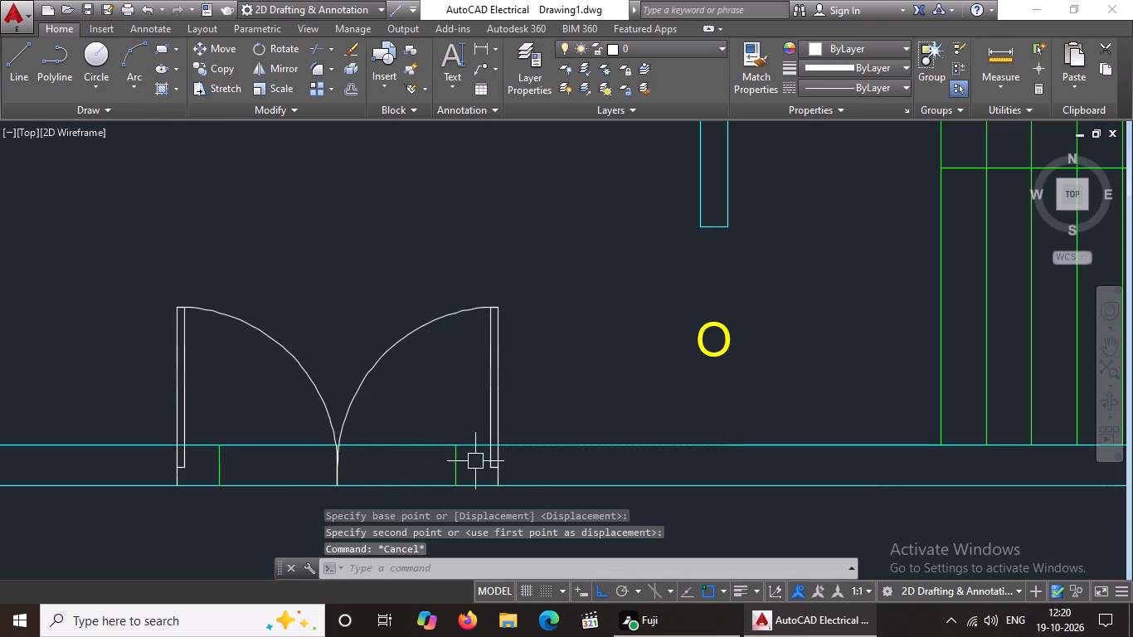
Erase the former dining room window's two green end lines and its green centre line between the door arcs.
click(455, 464)
key(Delete)
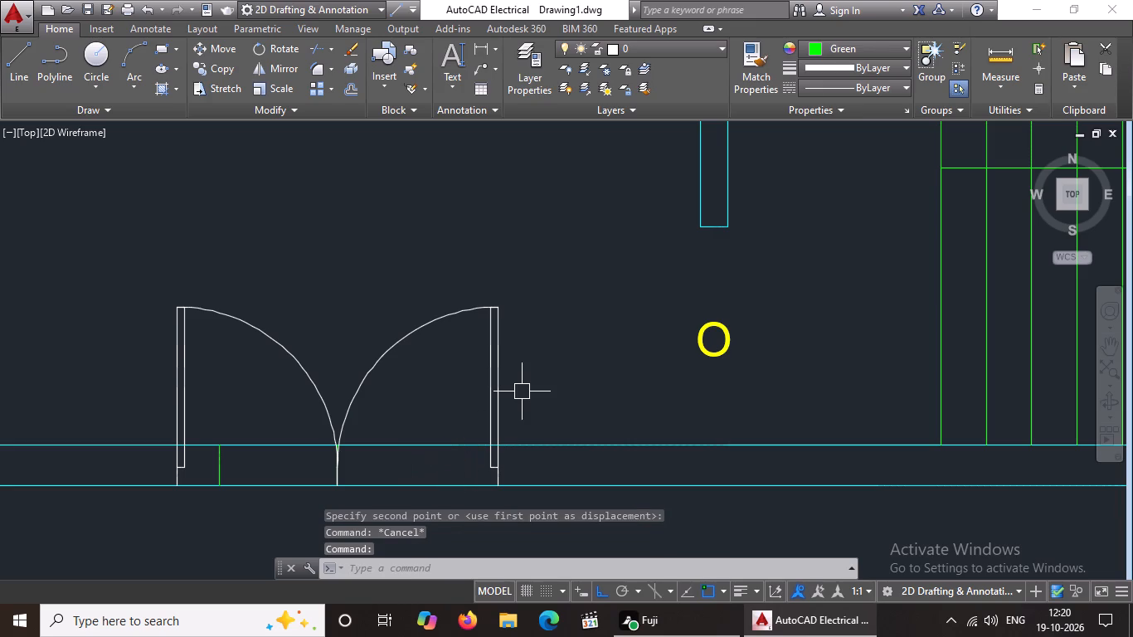
scroll(230, 477, up, 3)
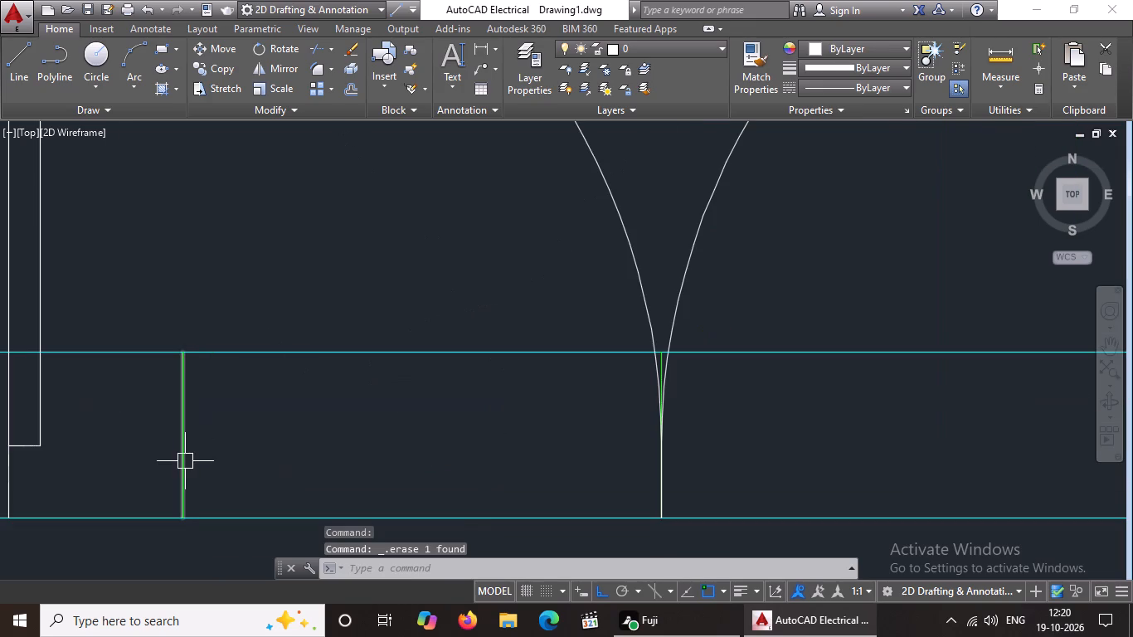
click(185, 461)
key(Delete)
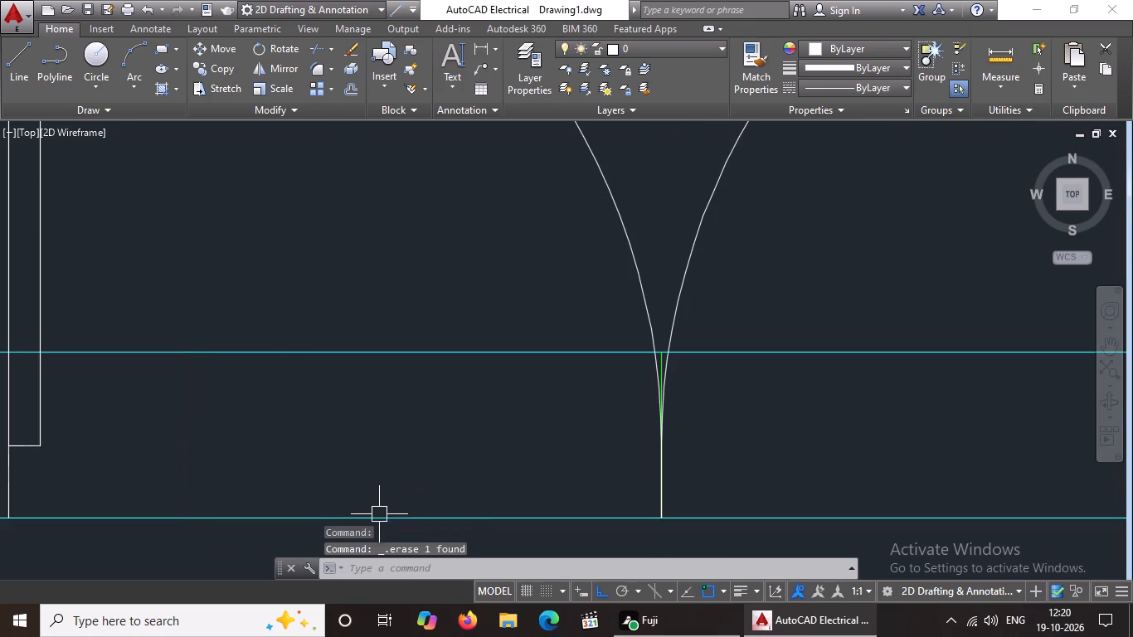
scroll(339, 547, down, 1)
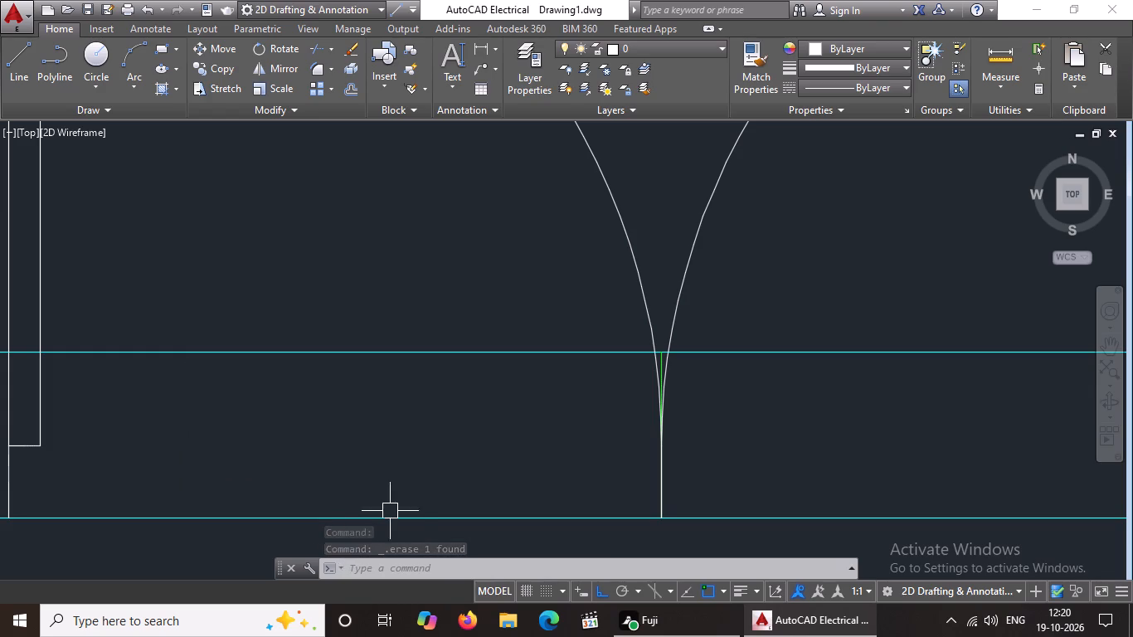
scroll(434, 568, down, 3)
scroll(673, 362, up, 3)
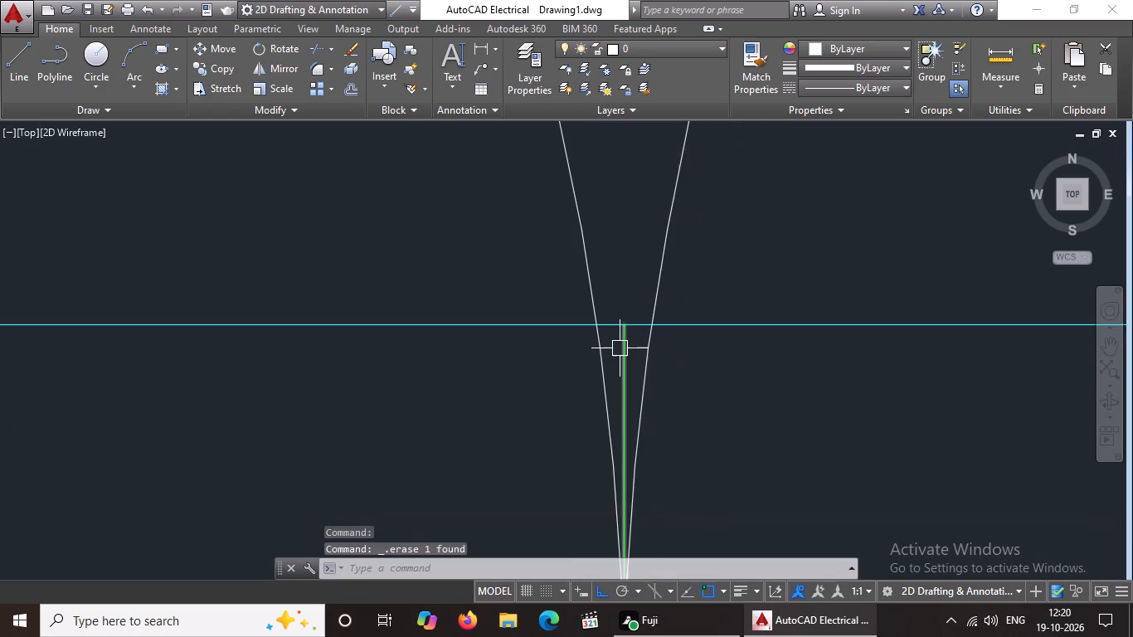
click(620, 348)
key(Delete)
scroll(632, 352, down, 3)
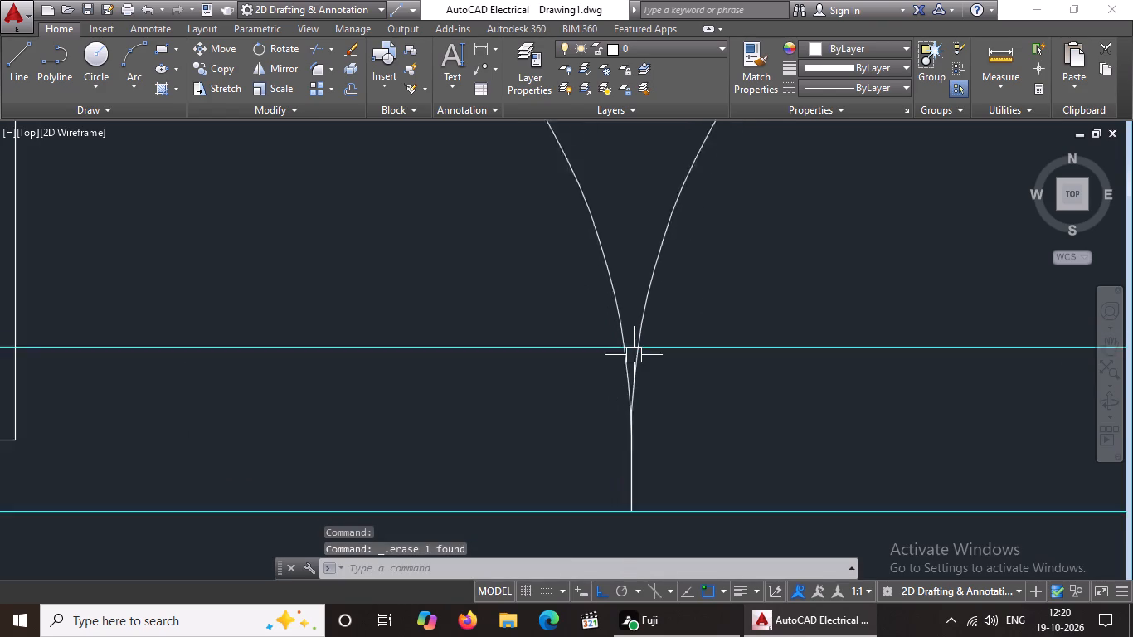
scroll(634, 355, down, 4)
key(Escape)
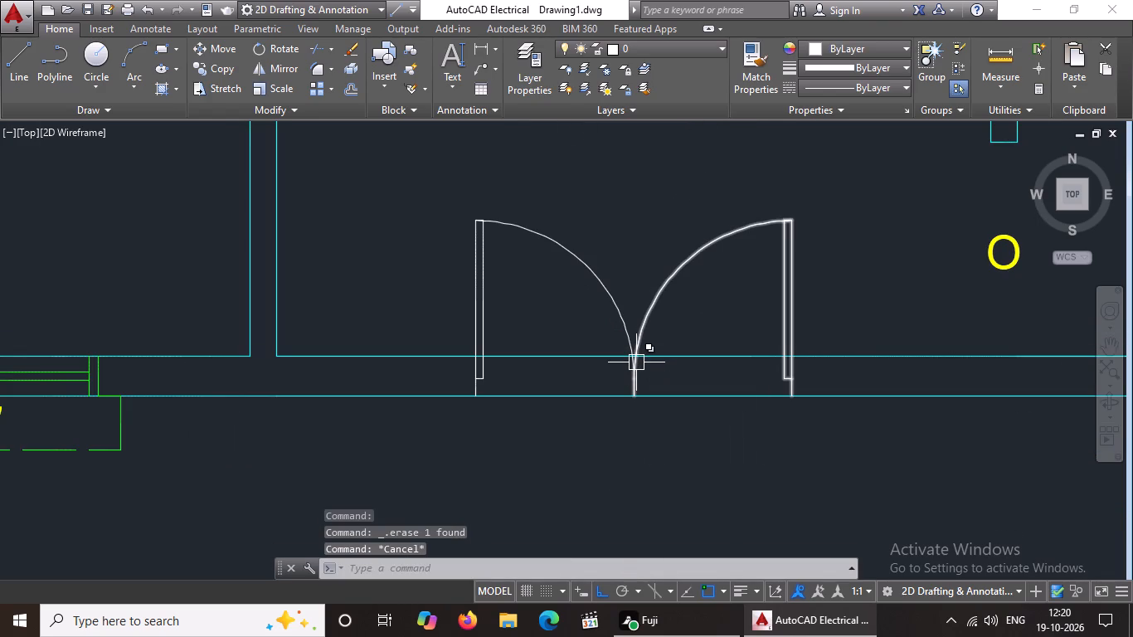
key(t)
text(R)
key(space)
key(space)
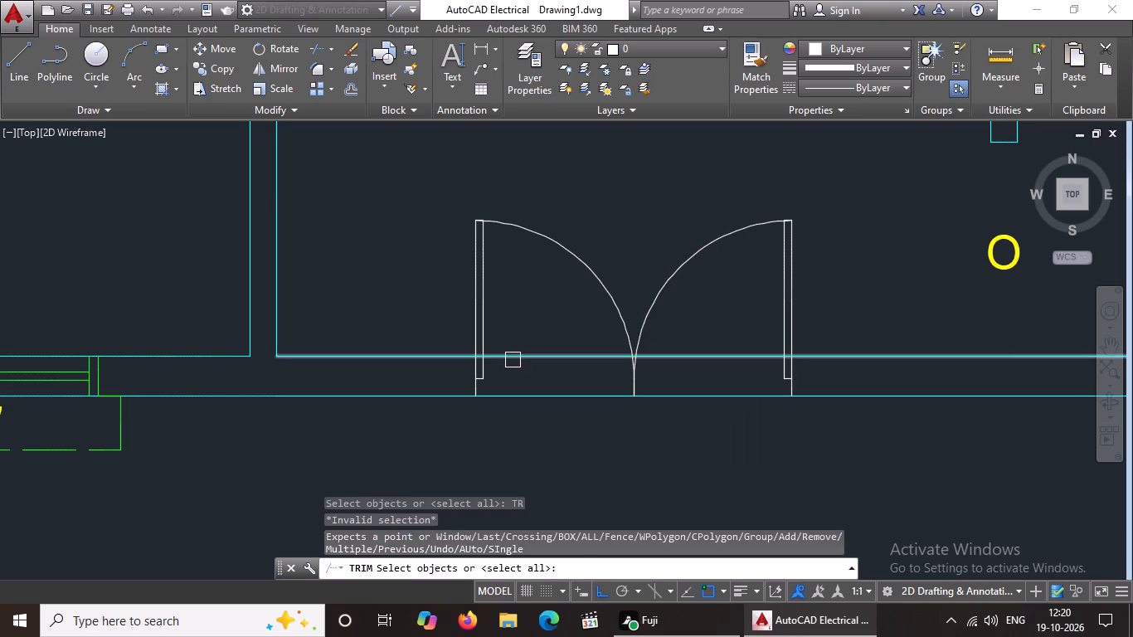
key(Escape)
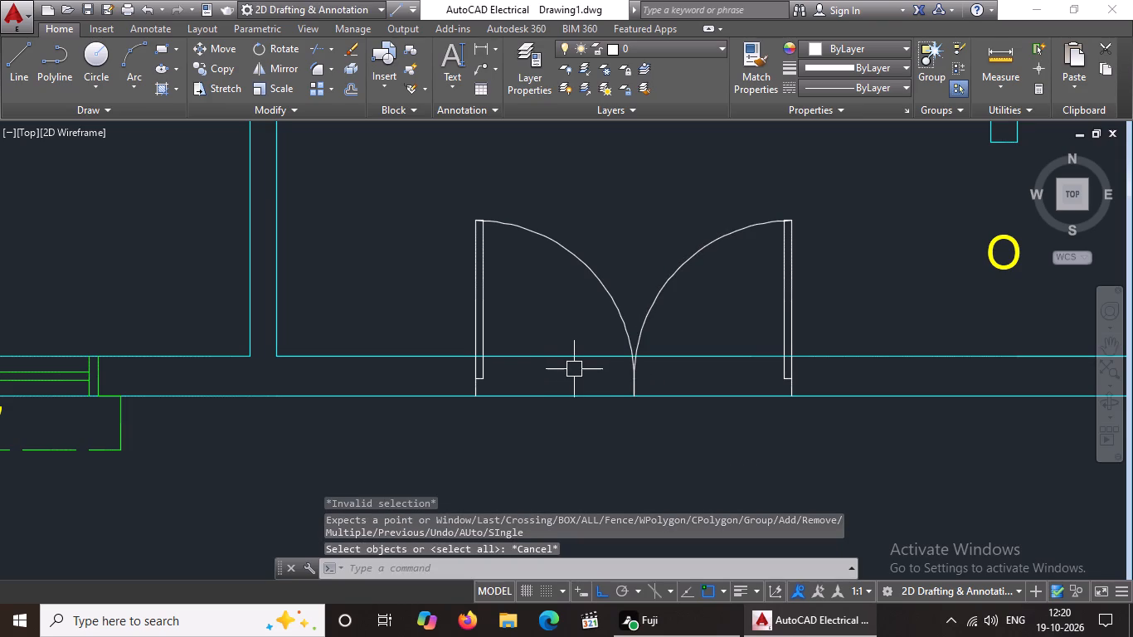
Trim the inner wall line between the dining room double door's leaves and erase the short piece between the arcs.
key(t)
key(r)
key(Return)
key(Return)
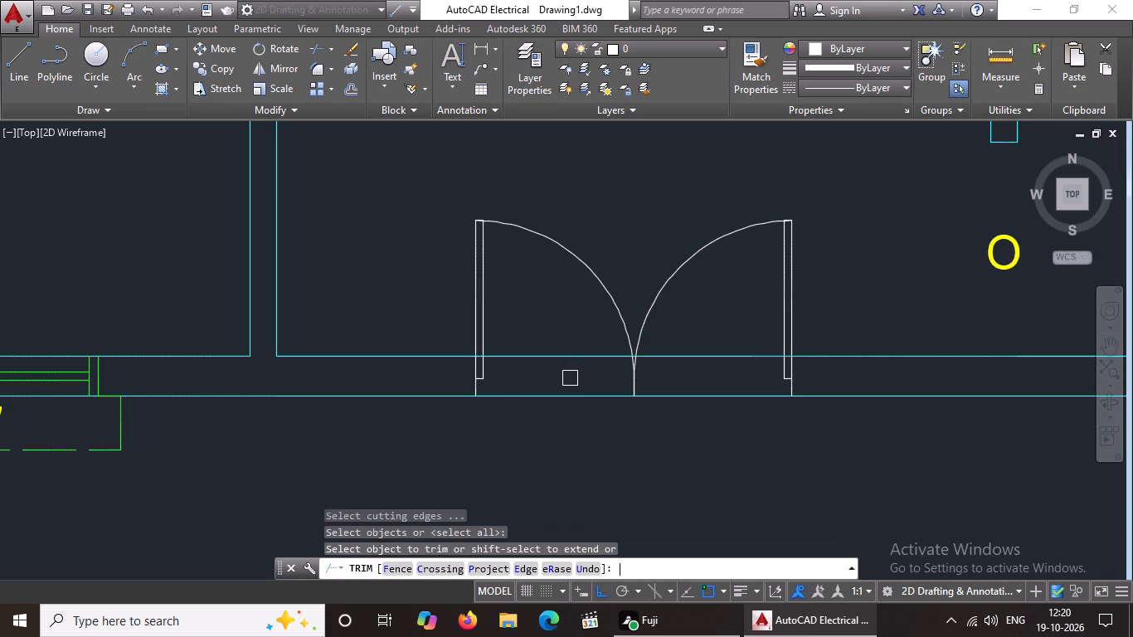
click(513, 358)
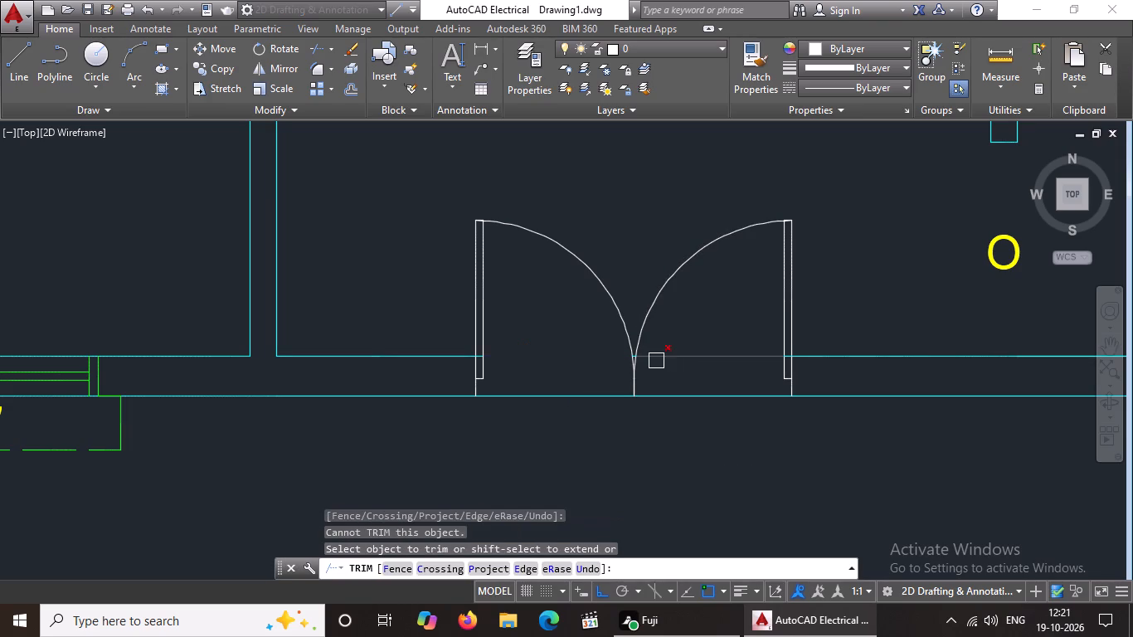
click(650, 361)
scroll(661, 364, up, 3)
scroll(547, 348, up, 1)
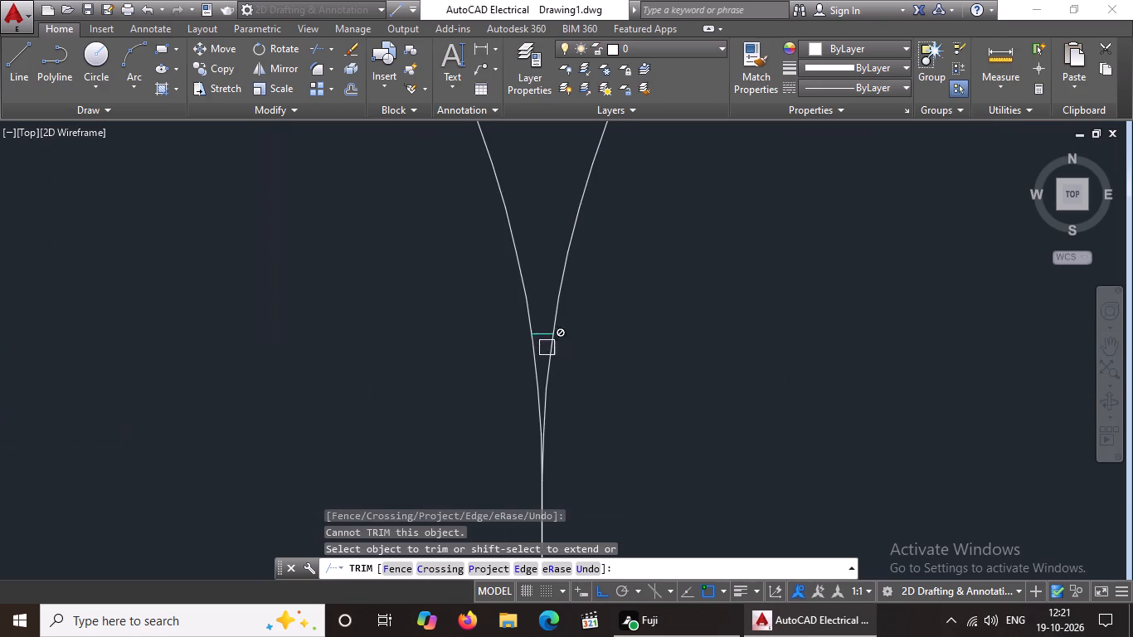
click(543, 333)
scroll(534, 332, up, 2)
key(Escape)
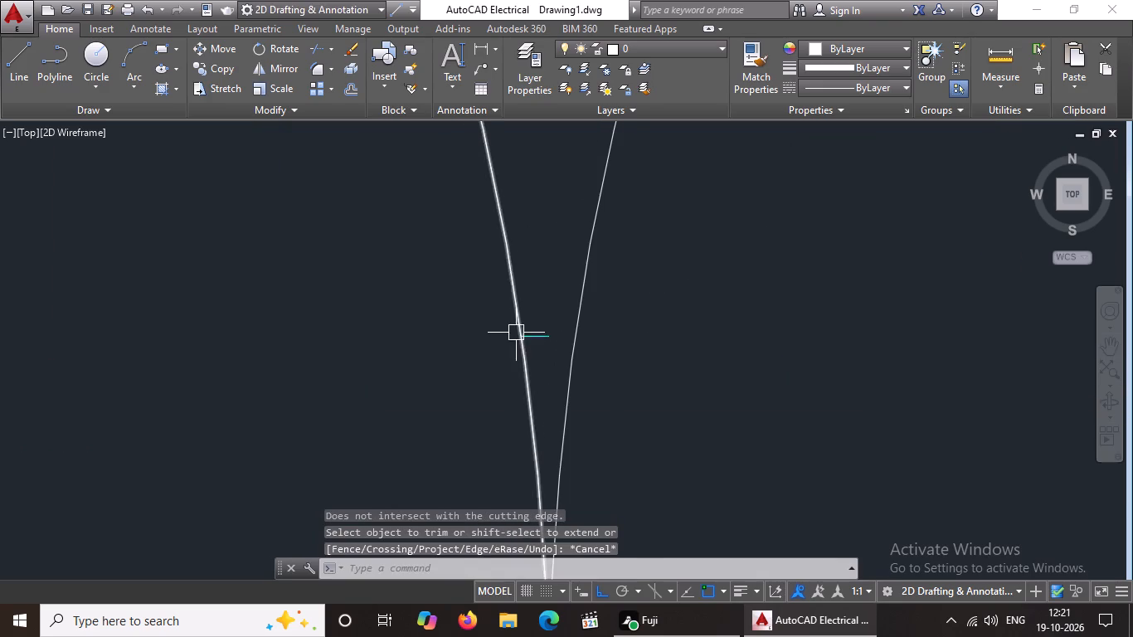
drag(490, 327, 502, 327)
click(557, 352)
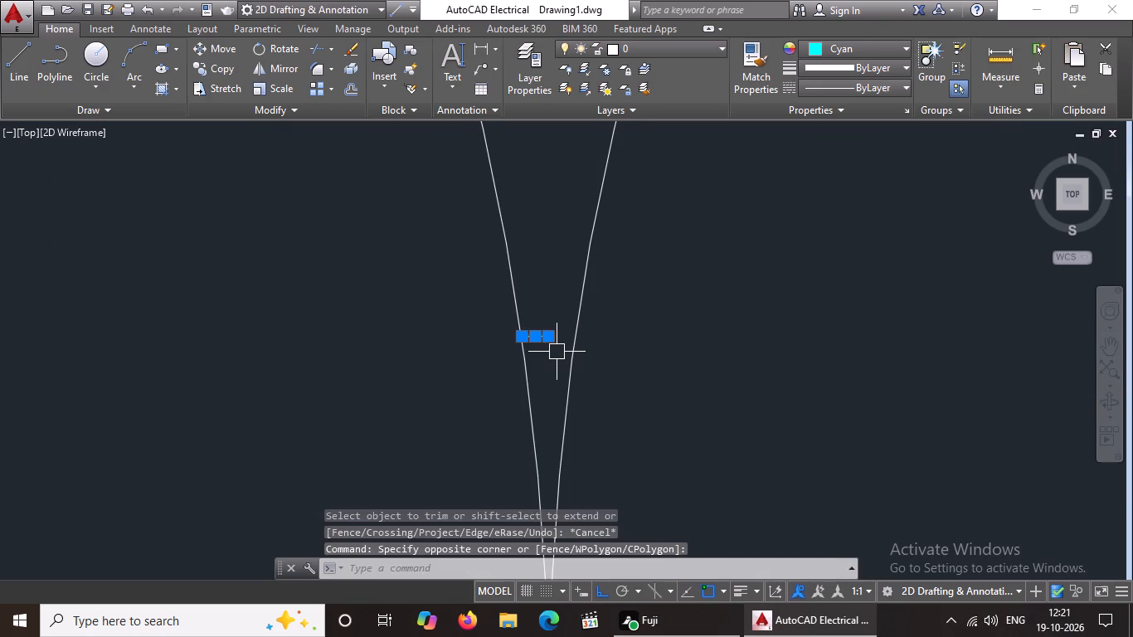
key(Delete)
Trim the inner wall line's remaining stubs inside the west and east leaves of the dining room double door.
scroll(562, 348, down, 6)
scroll(401, 350, up, 3)
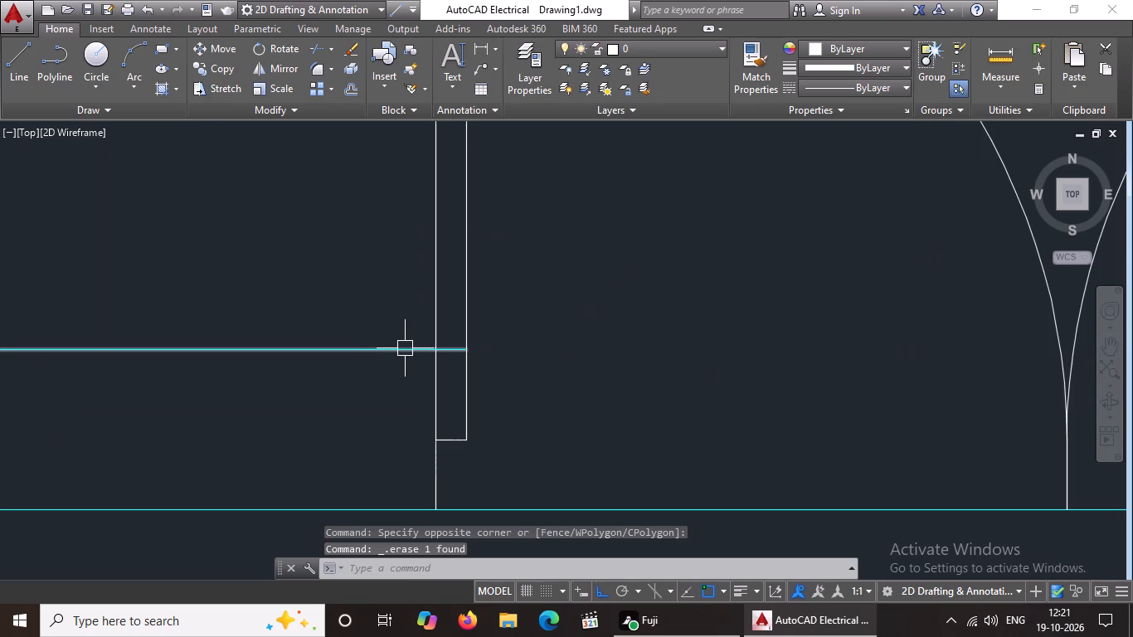
key(Escape)
text(TR)
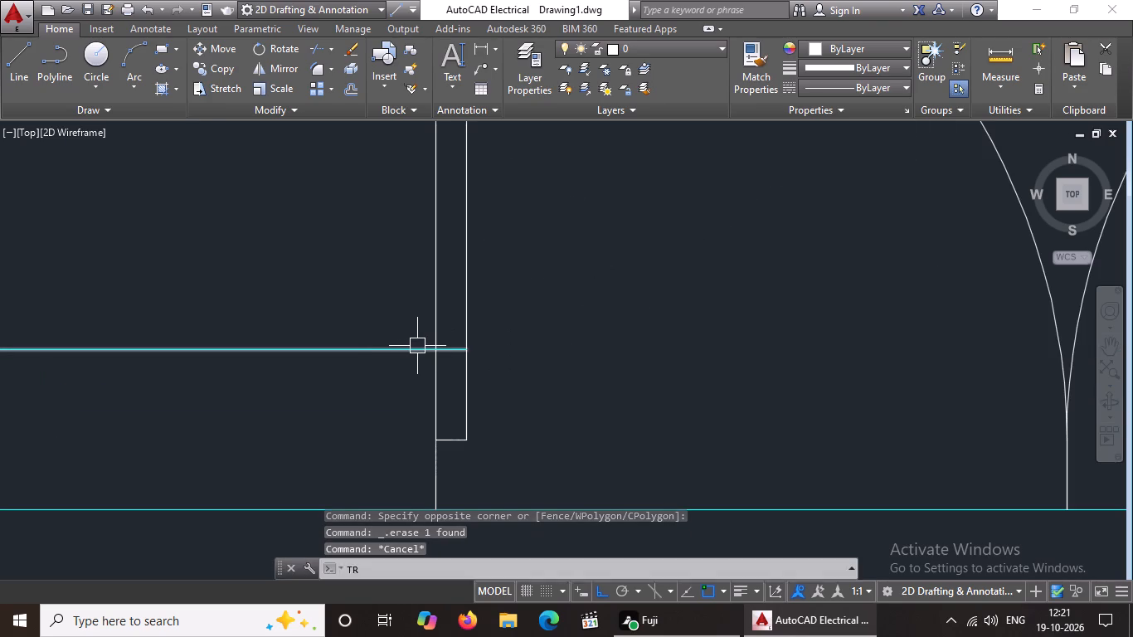
key(Return)
key(Return)
scroll(465, 340, up, 3)
drag(418, 374, 425, 375)
scroll(444, 367, down, 2)
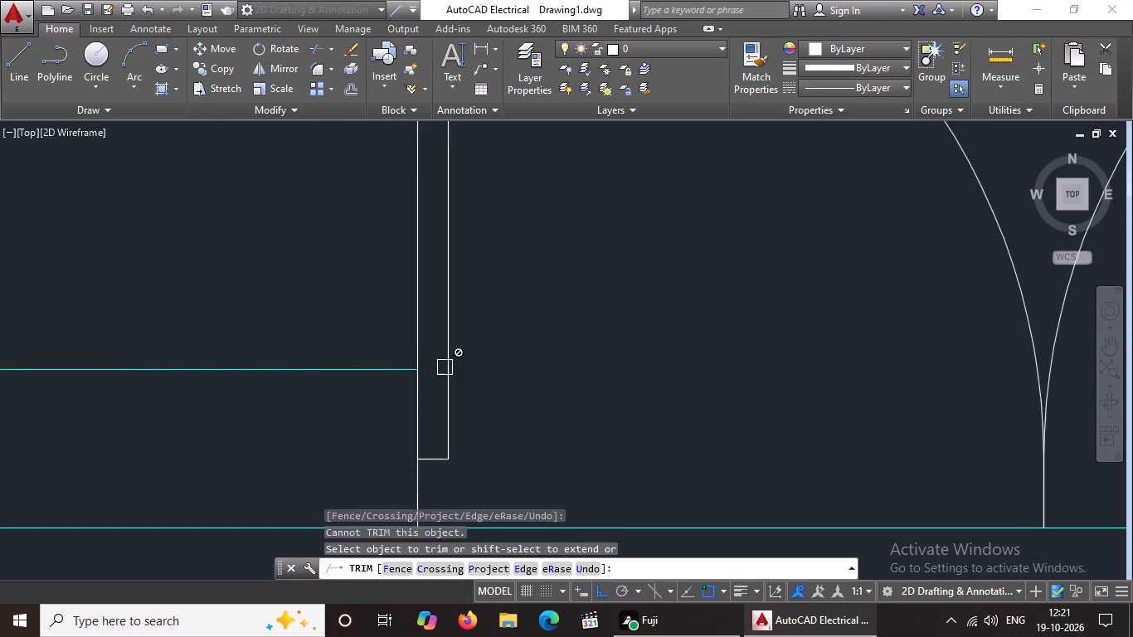
scroll(445, 367, down, 3)
scroll(604, 371, down, 2)
scroll(751, 372, up, 3)
scroll(683, 372, up, 3)
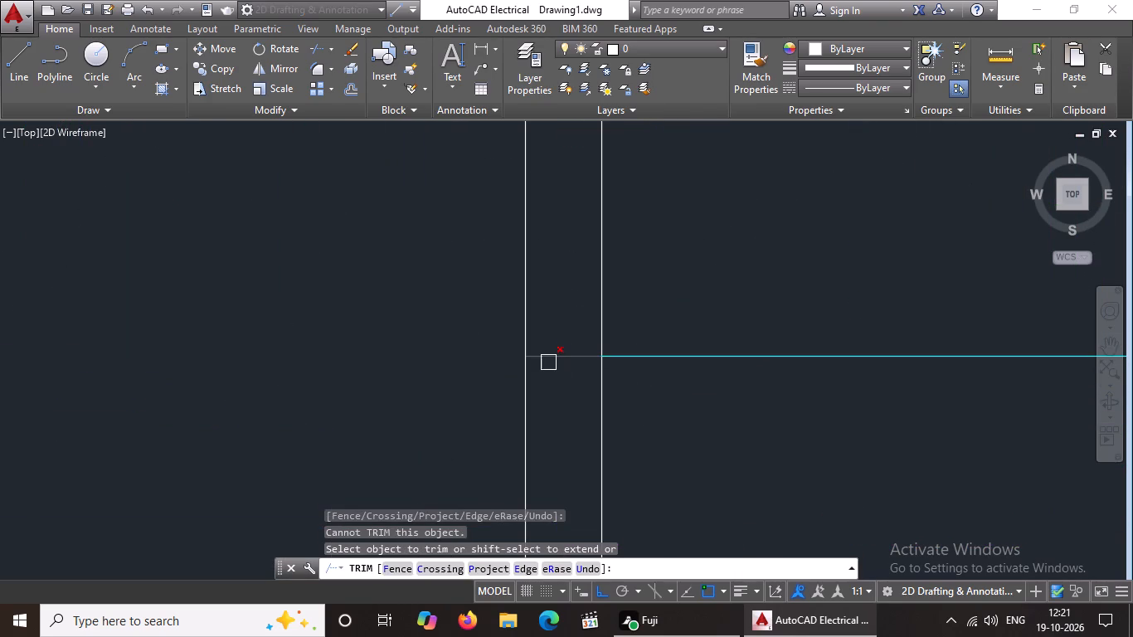
click(552, 355)
scroll(589, 354, down, 5)
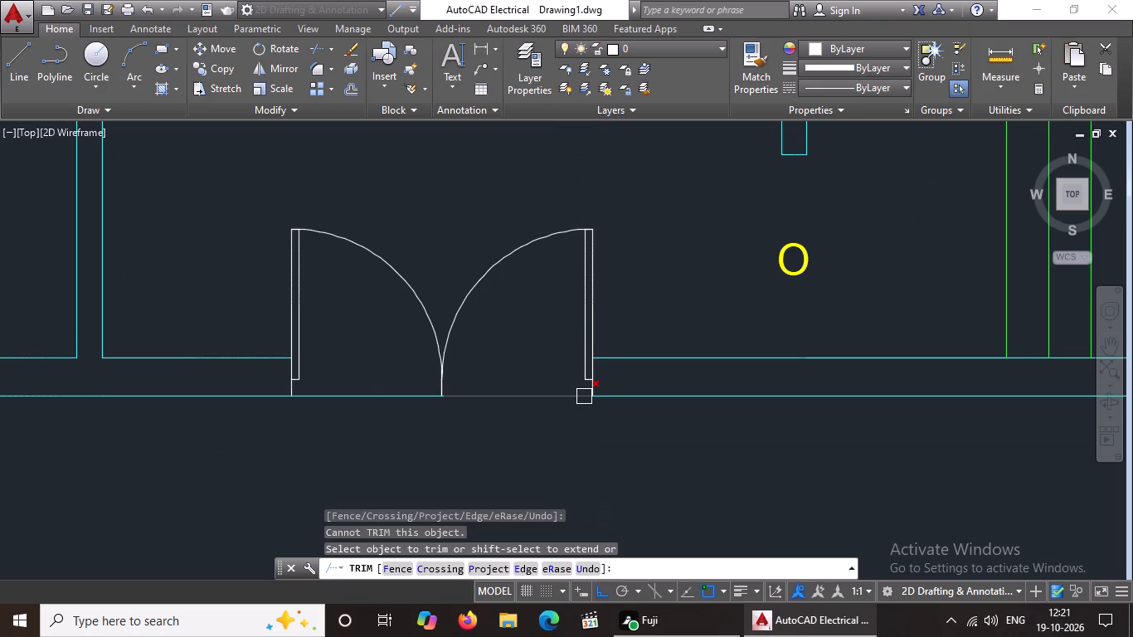
Trim the outer wall line across both halves of the dining room double door opening.
drag(584, 396, 571, 401)
click(301, 396)
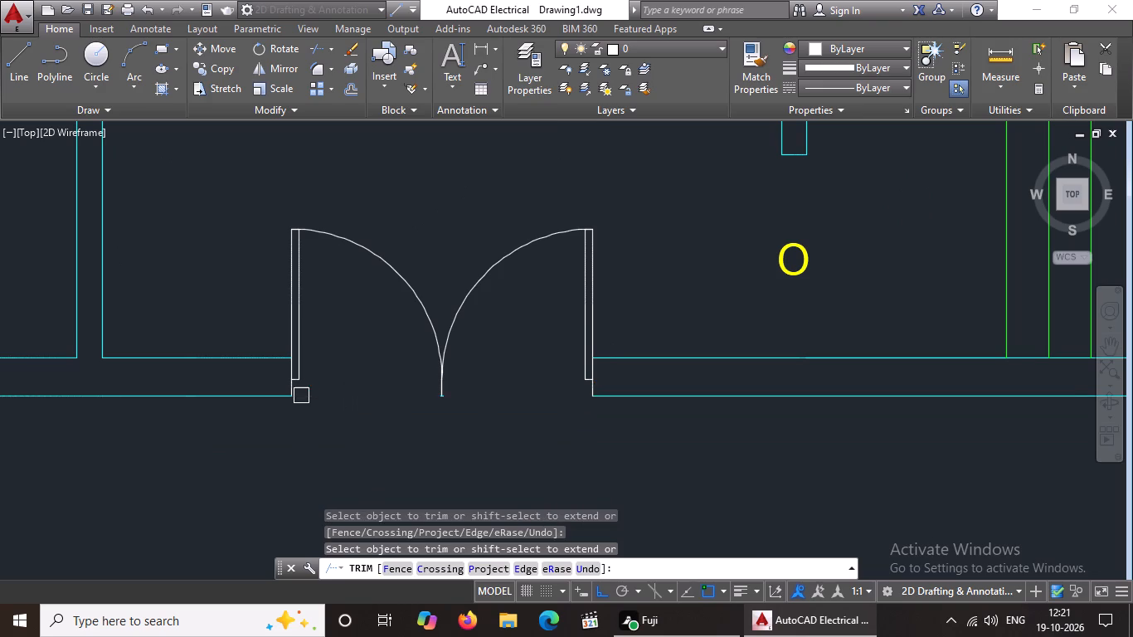
scroll(375, 375, down, 3)
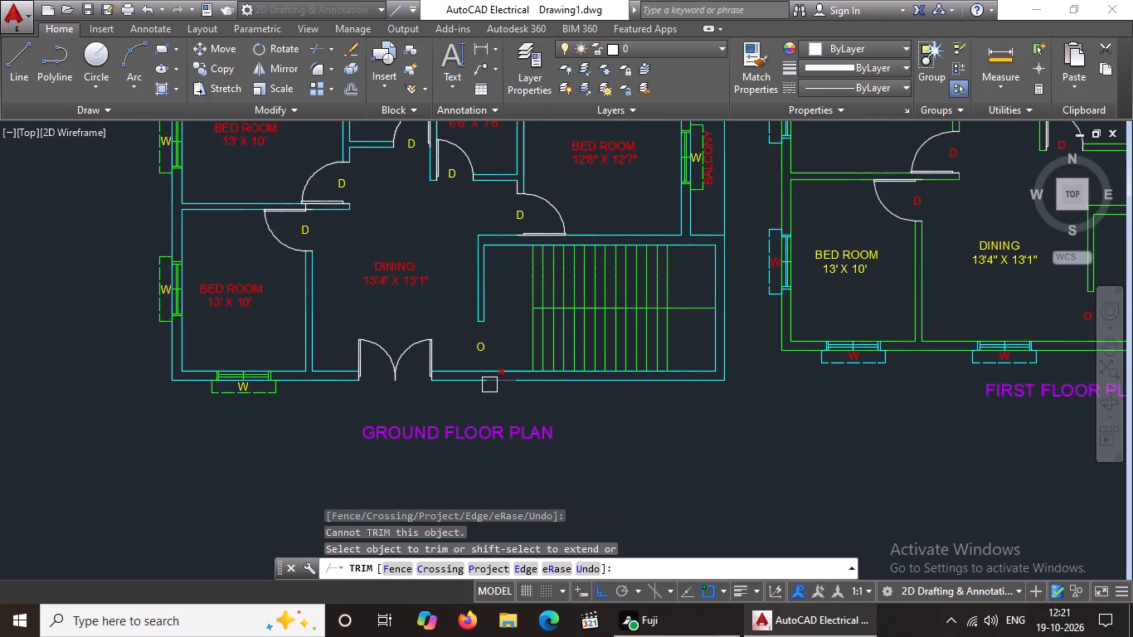
middle_drag(482, 396, 392, 449)
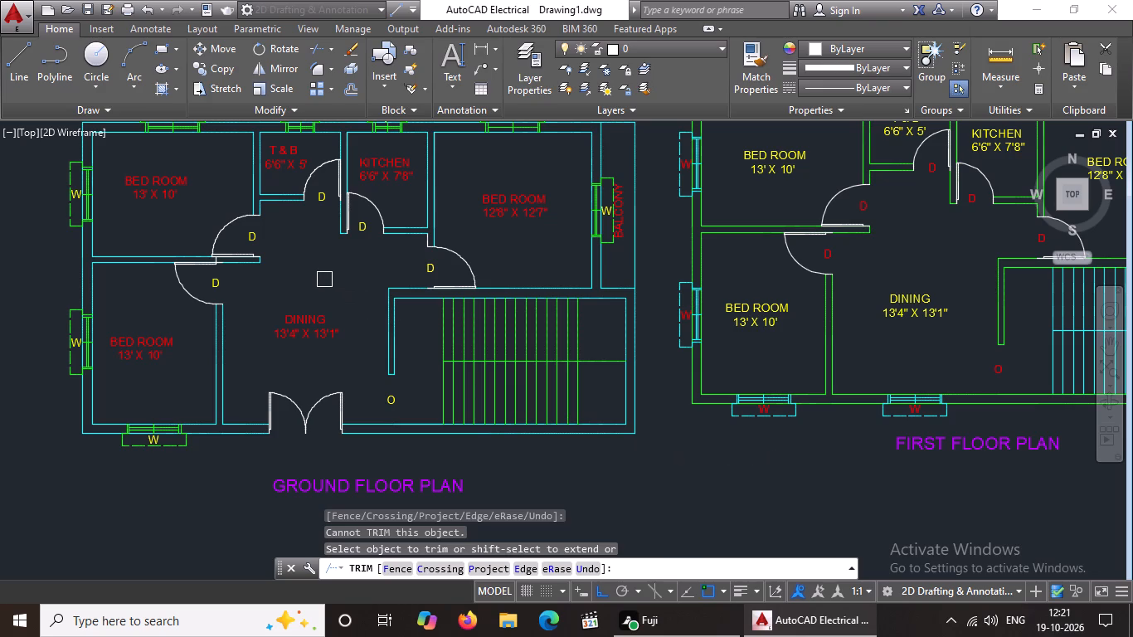
middle_drag(323, 310, 326, 450)
key(Escape)
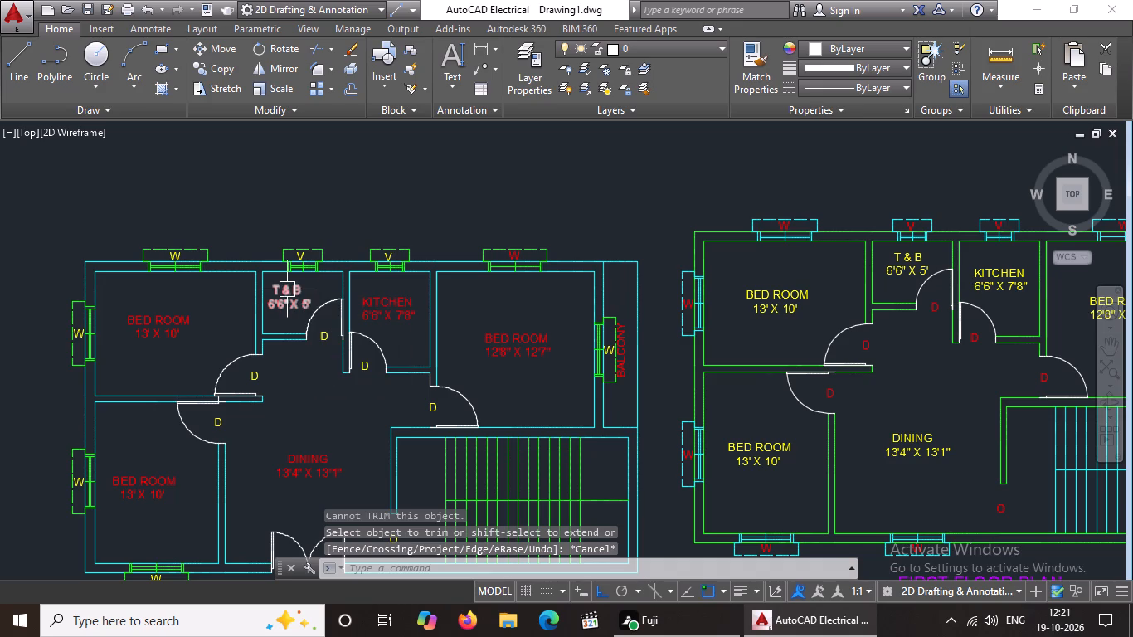
Change the ground floor T & B room name to TOILET and remove the space before it, keeping the size line.
double_click(287, 295)
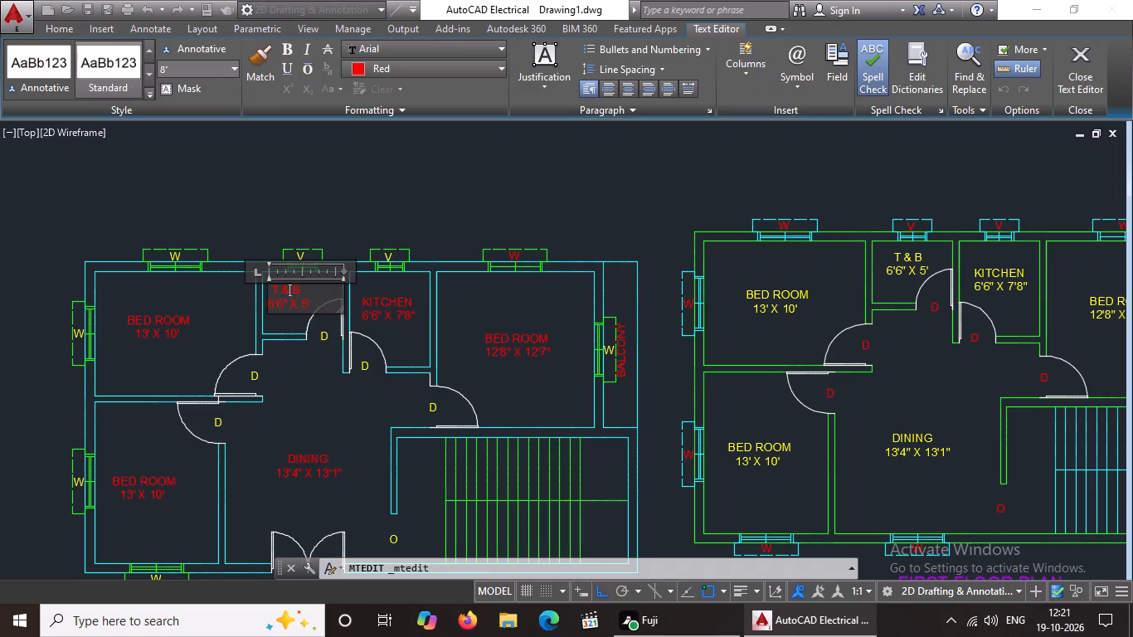
click(312, 292)
key(BackSpace)
key(BackSpace)
key(BackSpace)
key(BackSpace)
text(OILET)
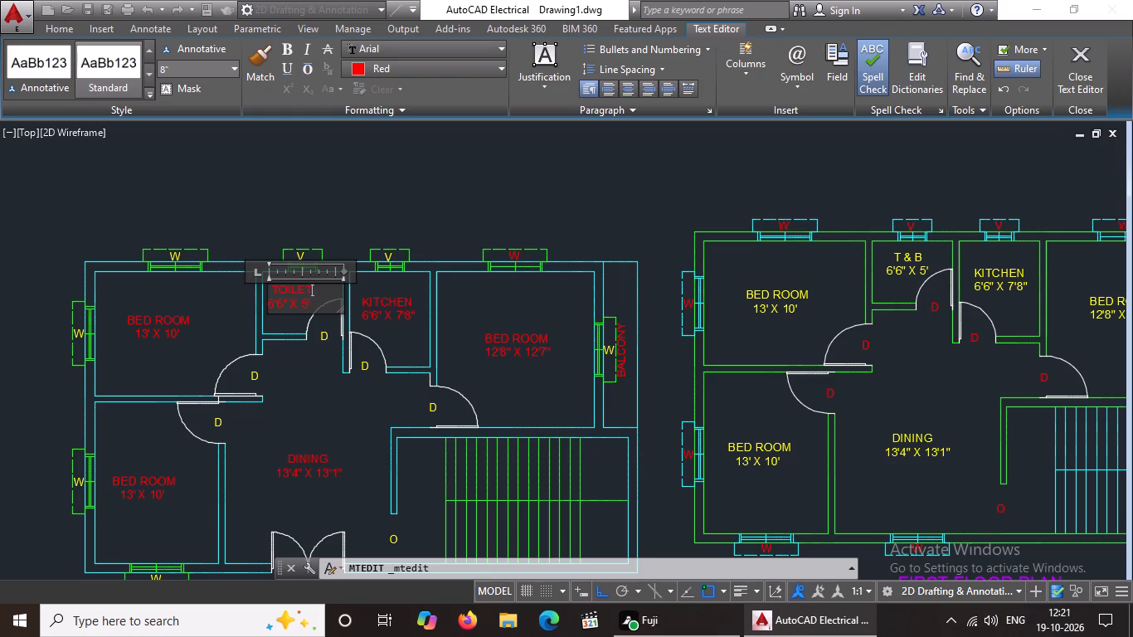
key(Left)
key(Left)
key(Left)
key(Left)
key(Left)
key(Left)
key(BackSpace)
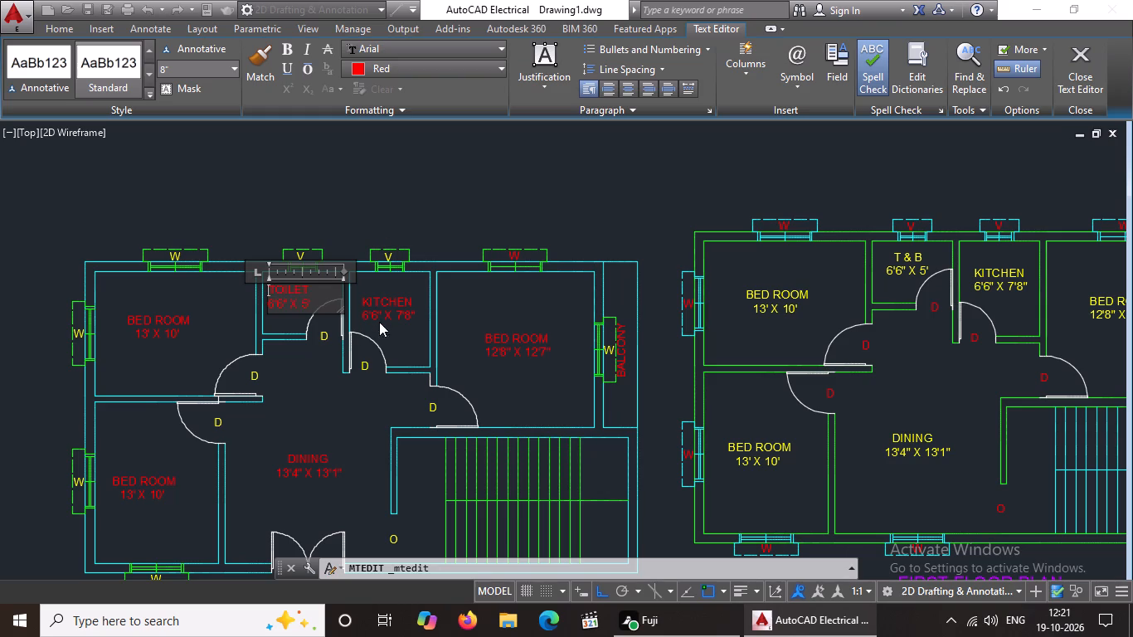
click(388, 324)
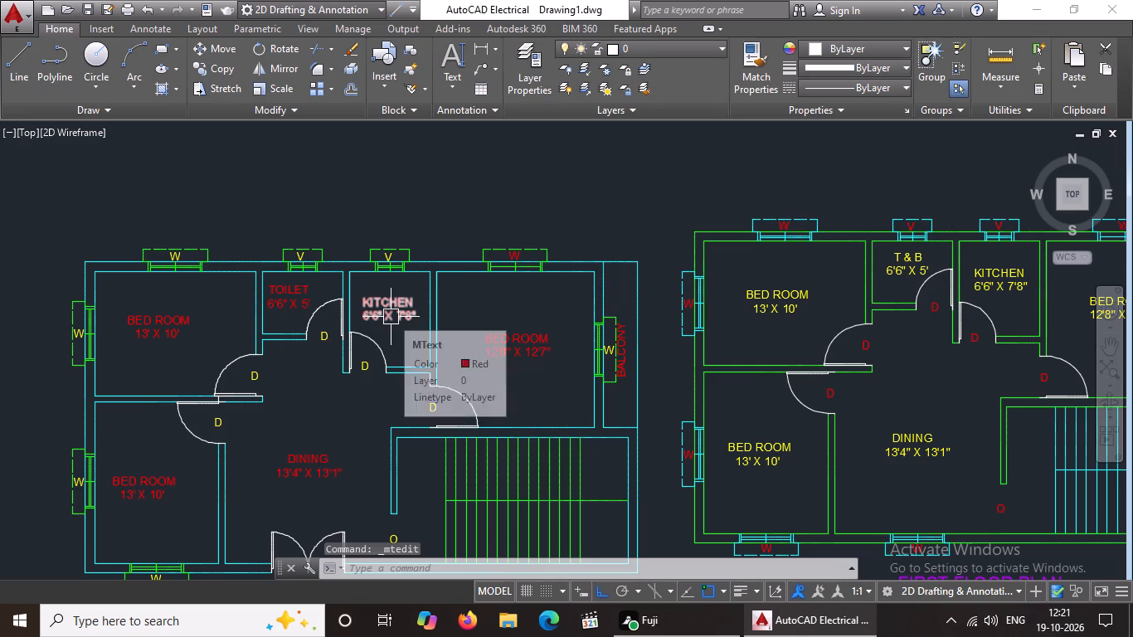
Change the ground floor KITCHEN room name to BATHROOM.
double_click(391, 317)
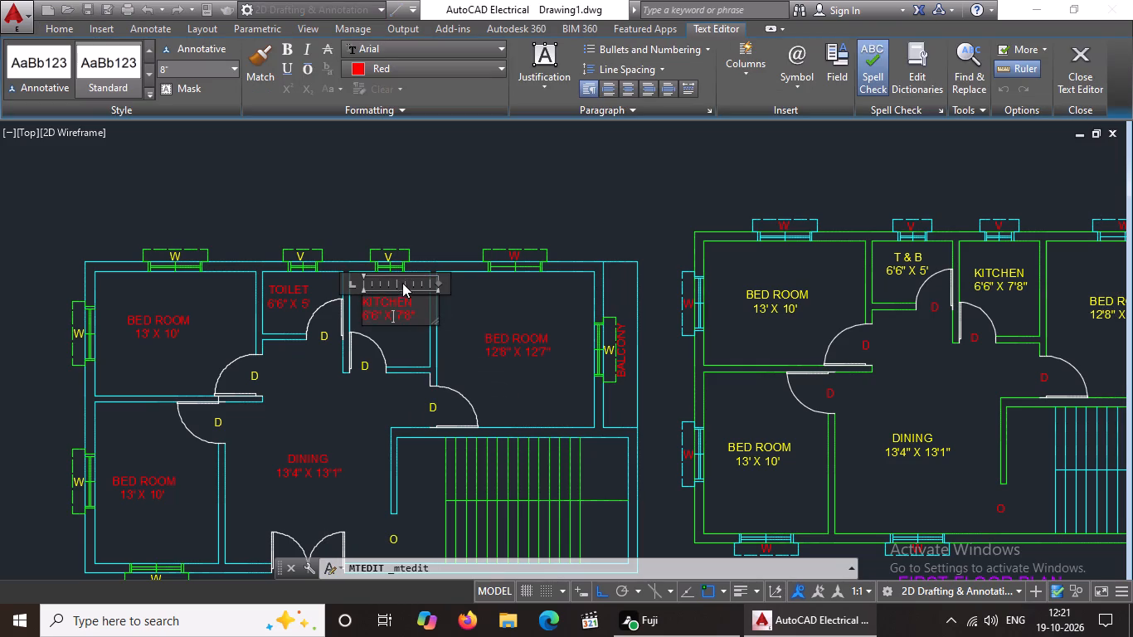
click(414, 300)
key(BackSpace)
key(BackSpace)
key(BackSpace)
key(BackSpace)
key(BackSpace)
key(BackSpace)
key(BackSpace)
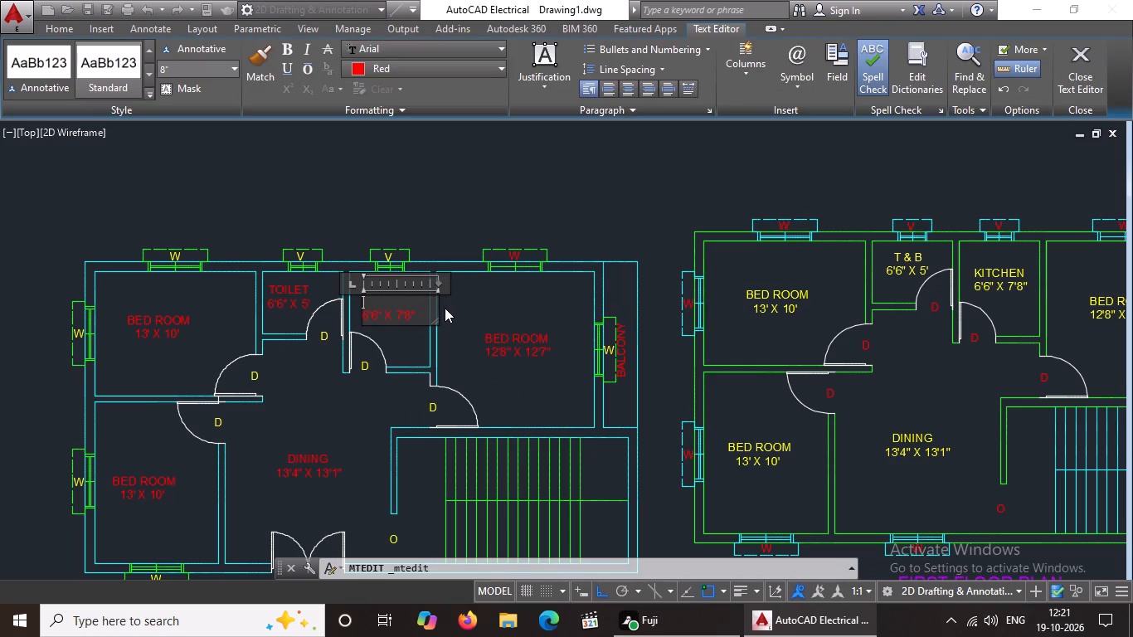
text(BATH)
text(ROOM)
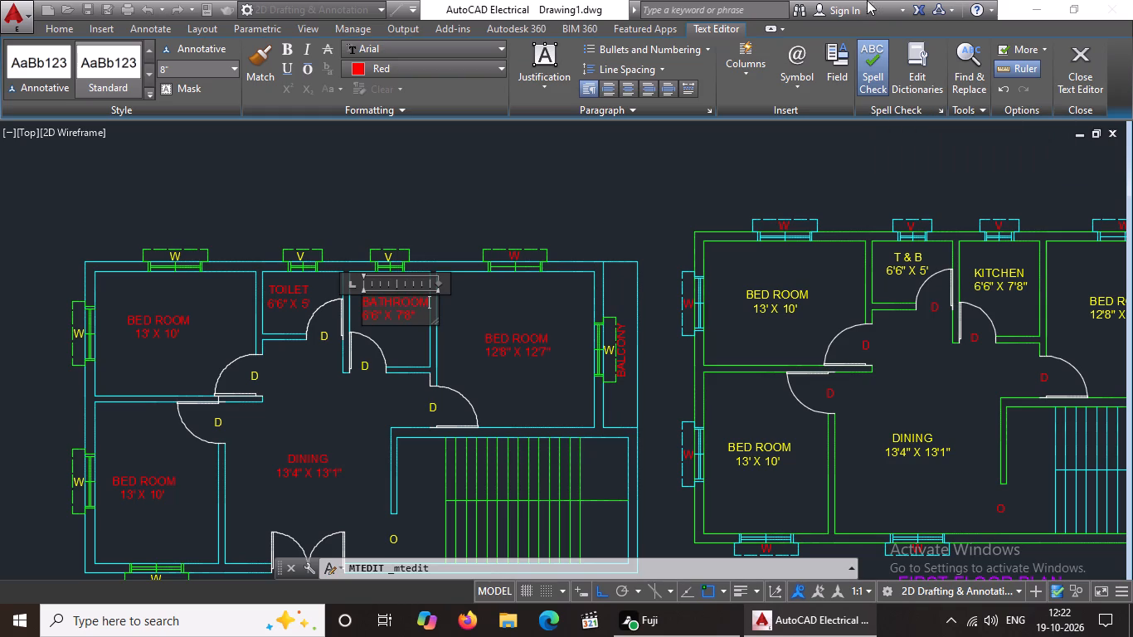
Indent the size line under the BATHROOM name by one space and finish editing the label.
key(Down)
key(Left)
key(Left)
key(Left)
key(Left)
key(Left)
key(Left)
key(Left)
key(Left)
key(Left)
key(Left)
key(Left)
key(space)
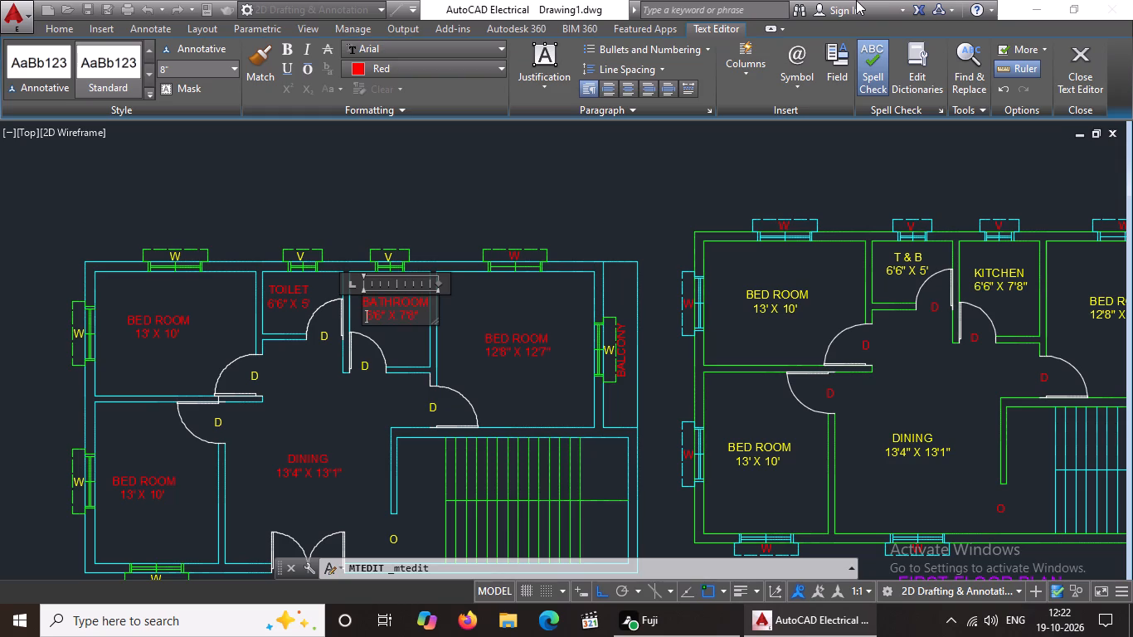
click(464, 291)
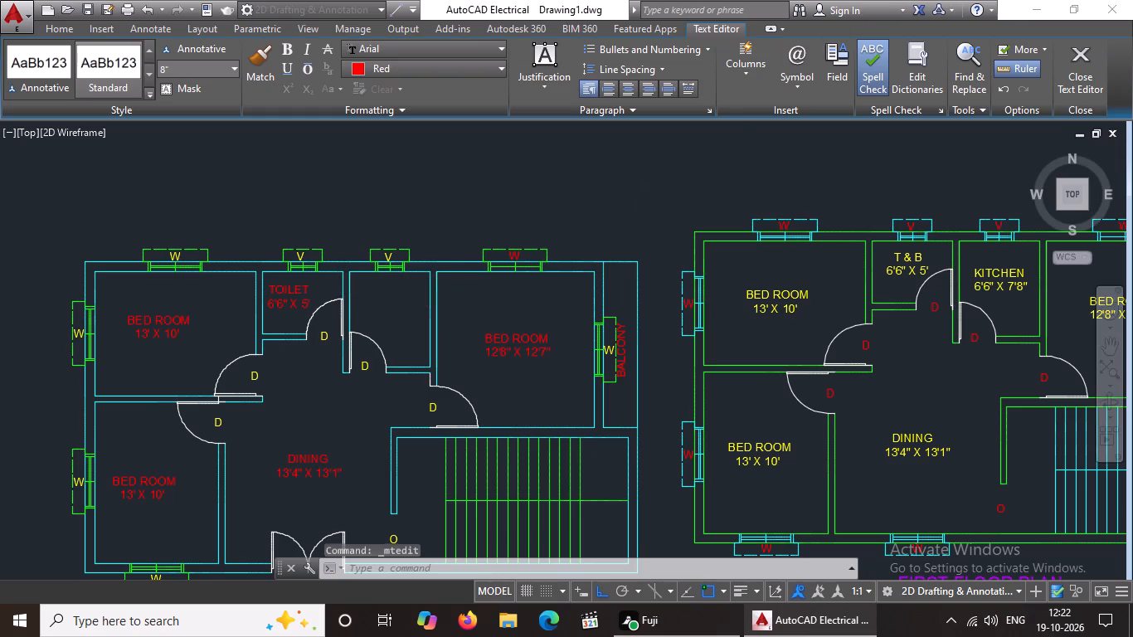
With Ortho off, copy the ground floor O label to just below the centre of the dining room double door.
scroll(468, 290, down, 2)
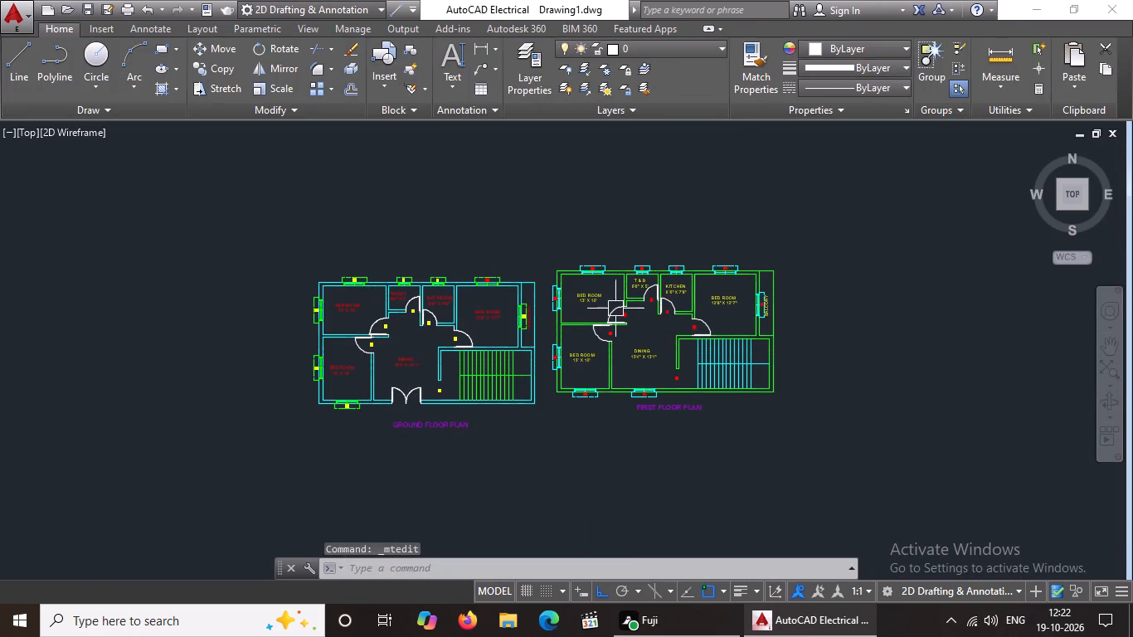
scroll(407, 401, up, 2)
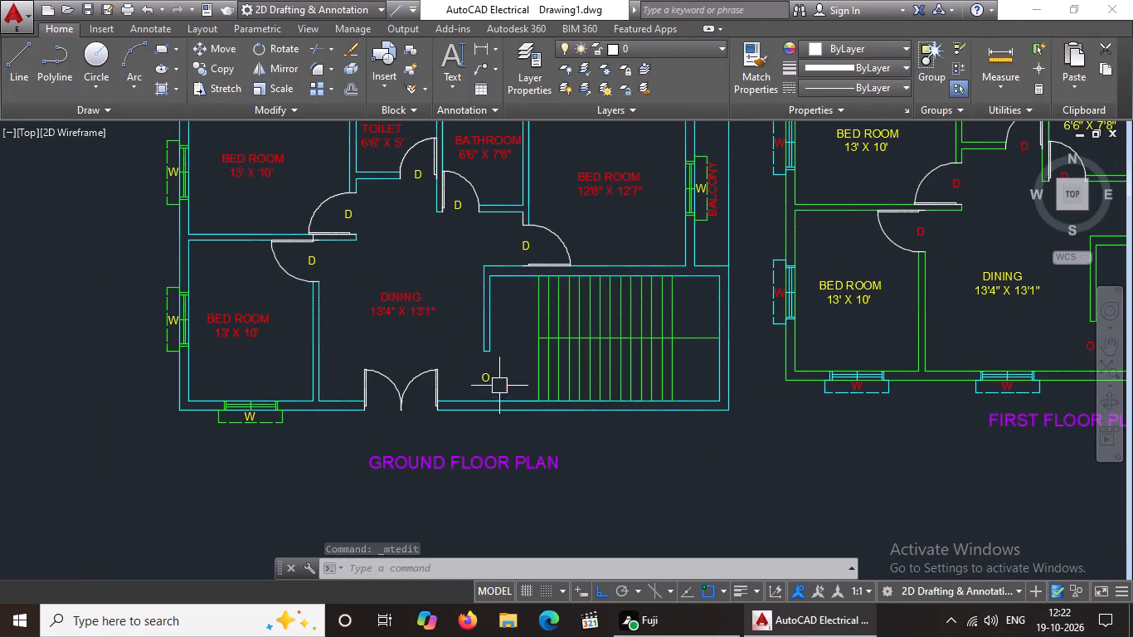
click(488, 378)
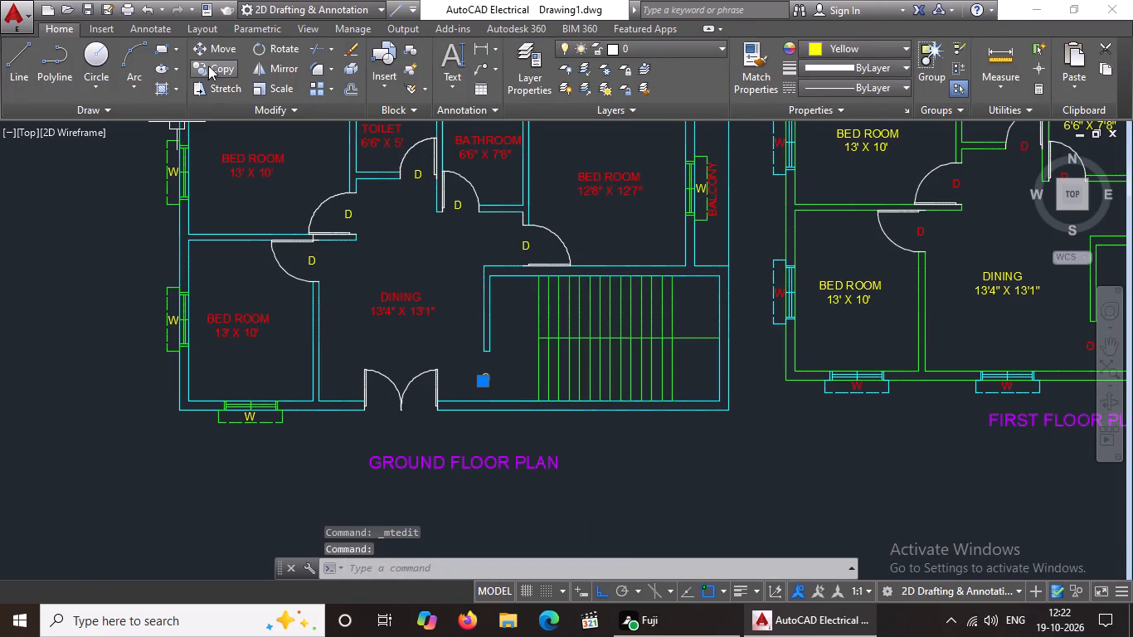
click(208, 66)
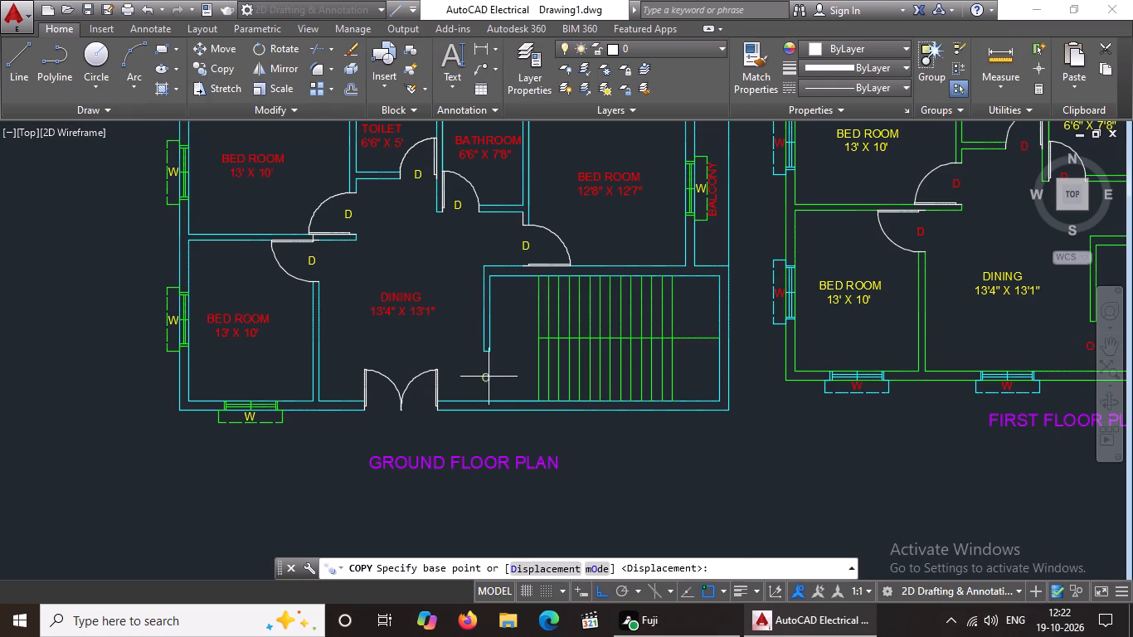
click(485, 378)
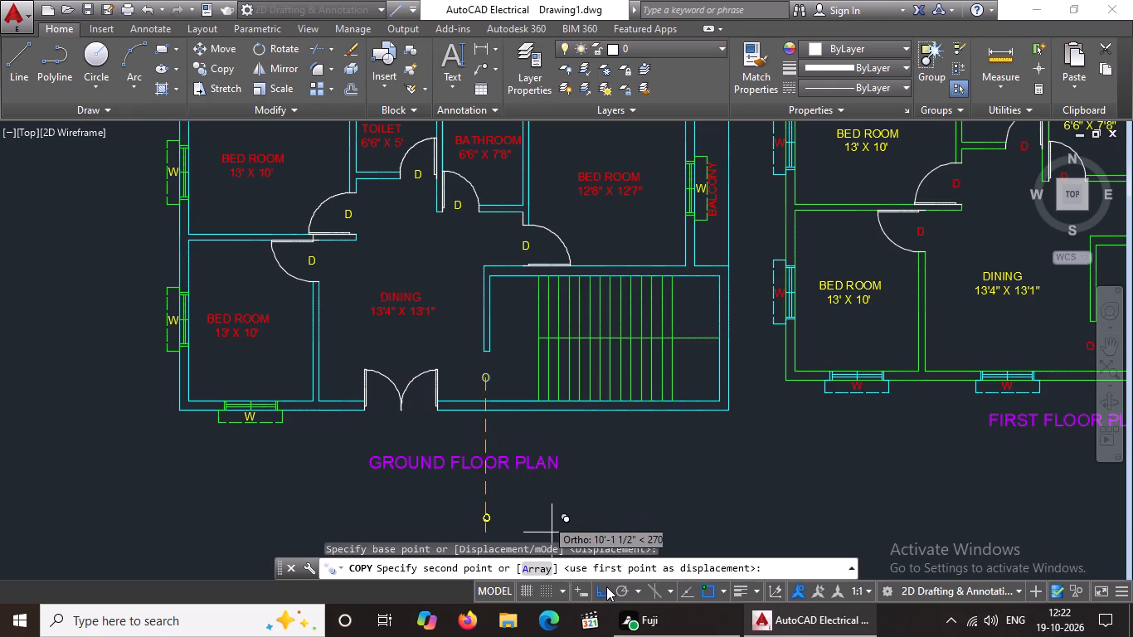
click(601, 589)
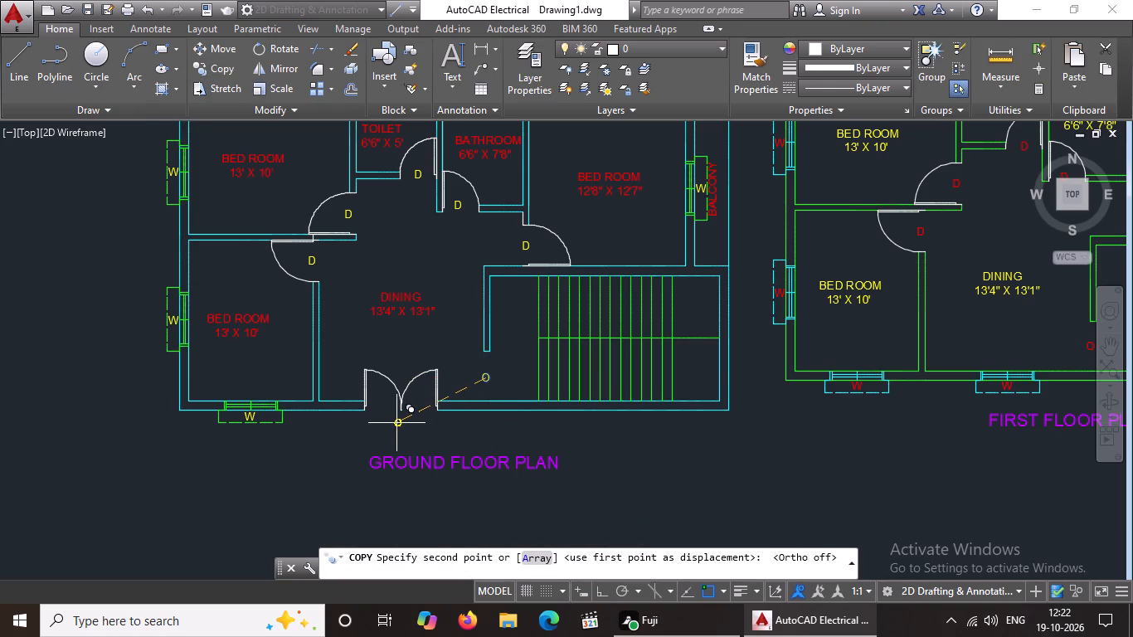
click(396, 422)
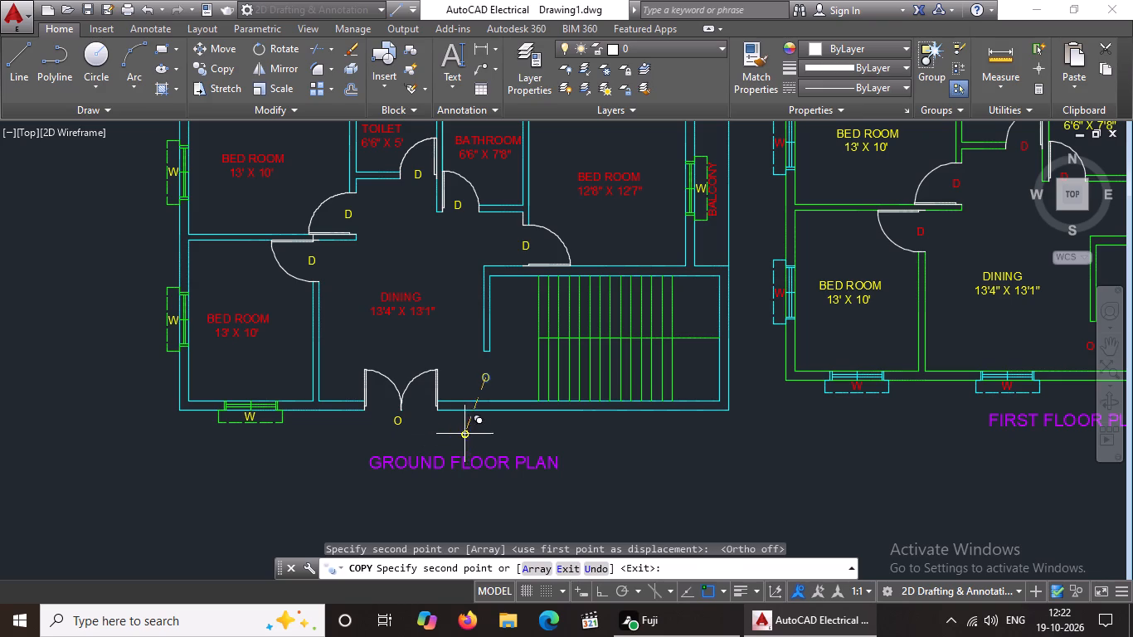
key(Escape)
Change the copied O label below the double door to MD.
scroll(399, 440, up, 1)
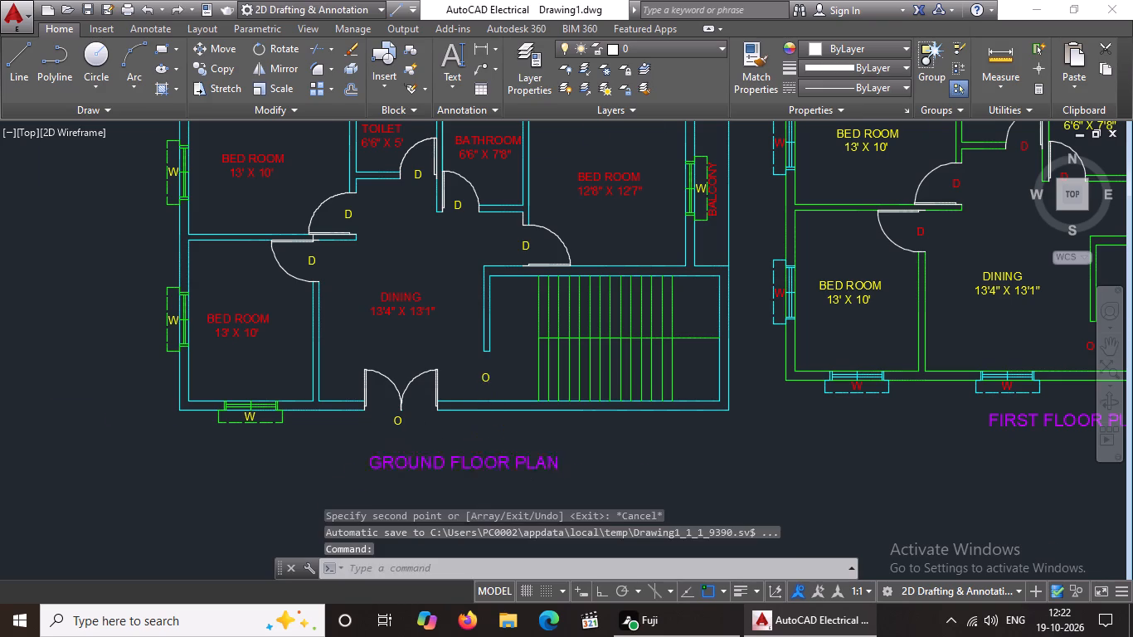
scroll(399, 440, up, 2)
double_click(390, 370)
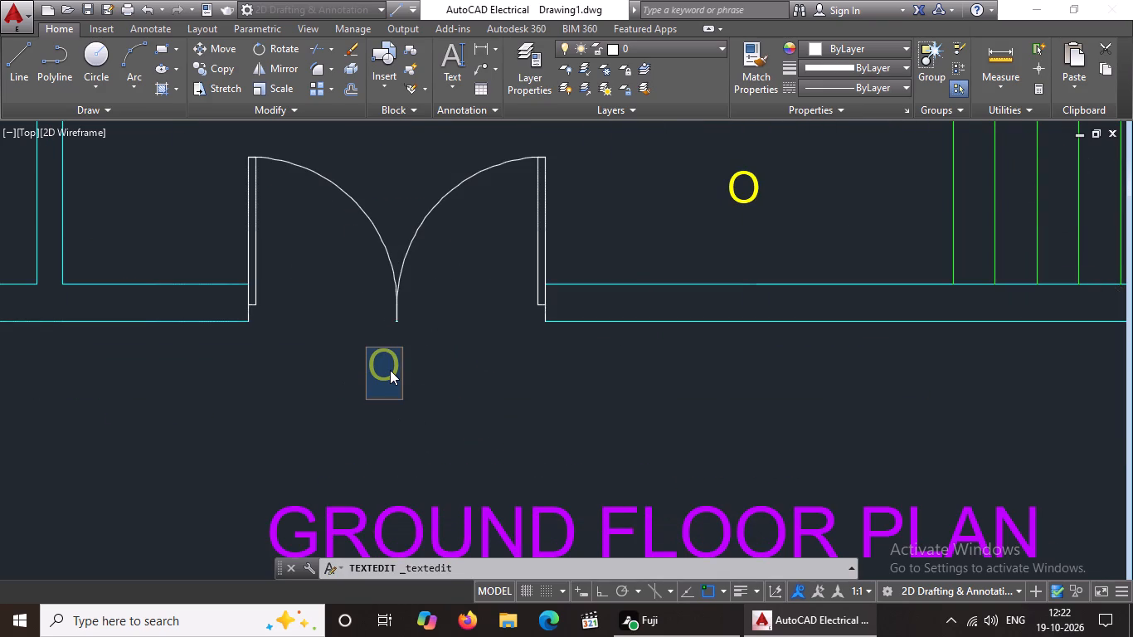
key(BackSpace)
key(BackSpace)
text(MD)
click(497, 408)
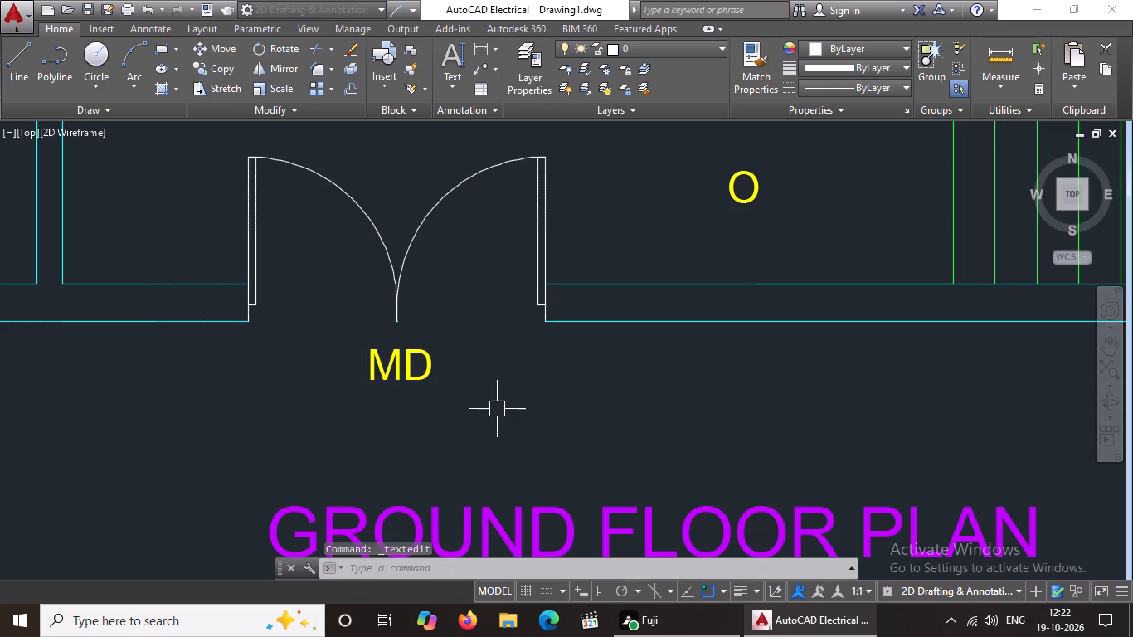
Change the room name of the ground floor's southwest BED ROOM to KITCHEN.
scroll(499, 416, down, 4)
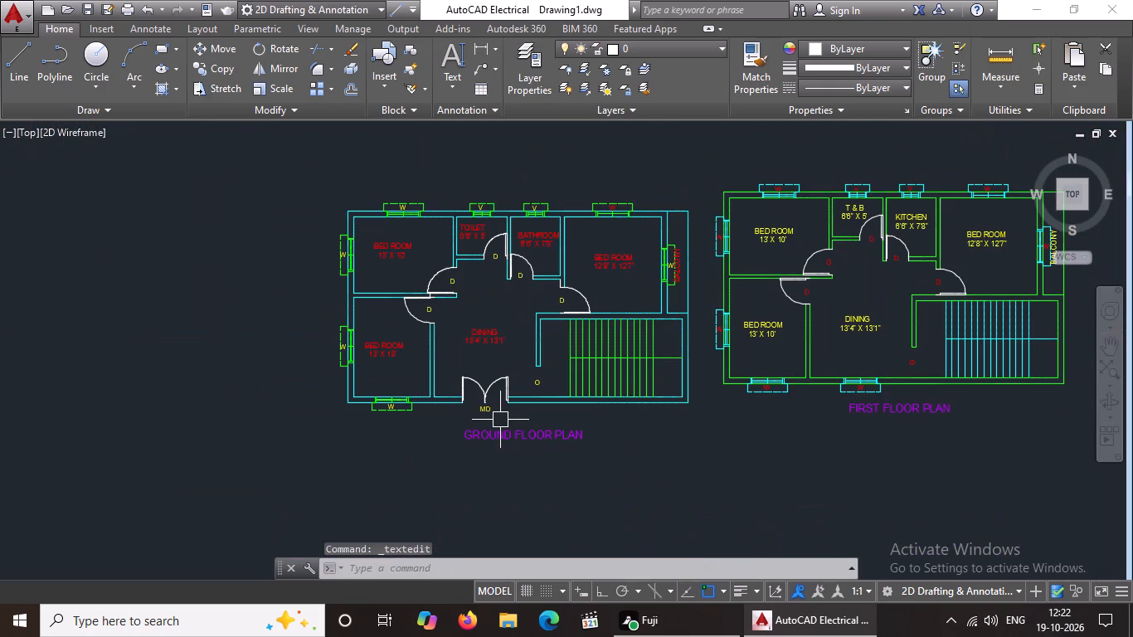
scroll(370, 326, up, 2)
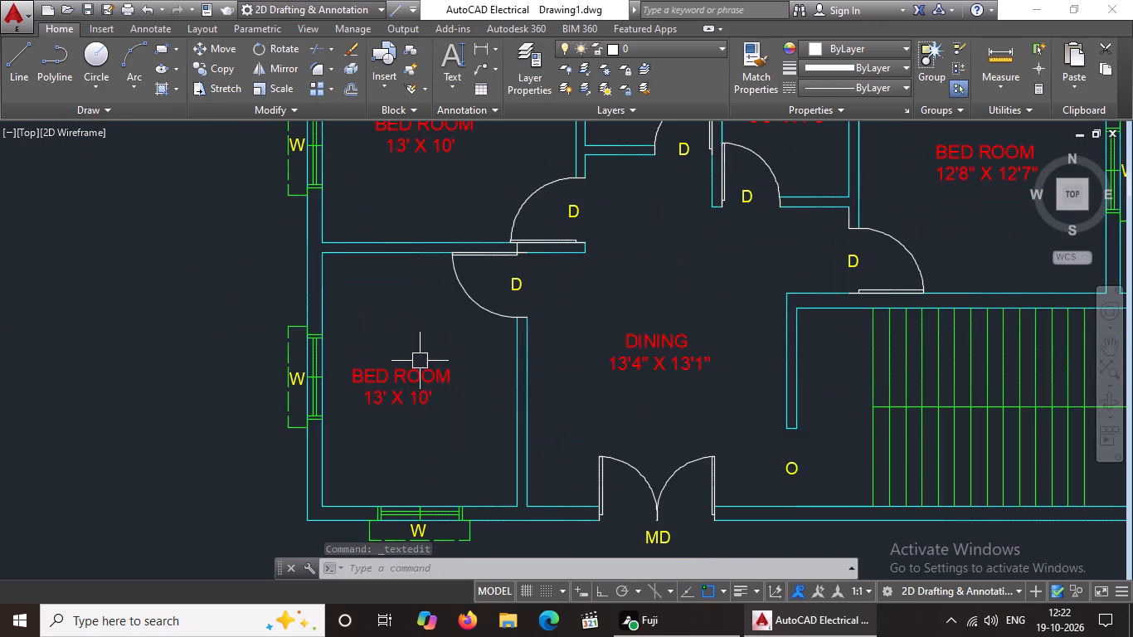
double_click(417, 374)
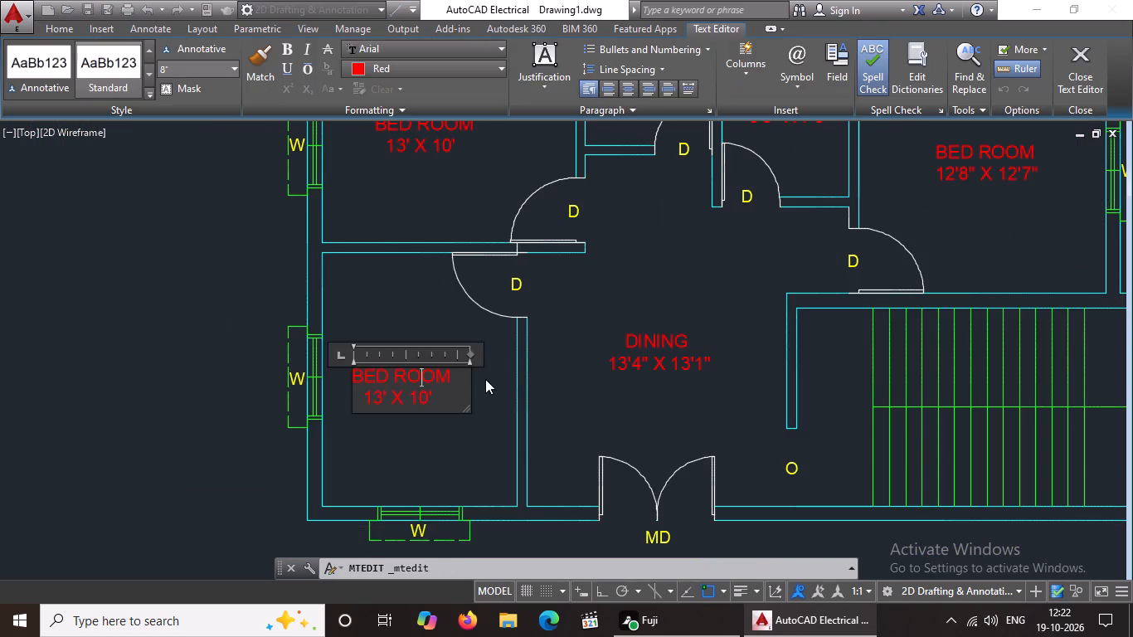
click(460, 372)
key(BackSpace)
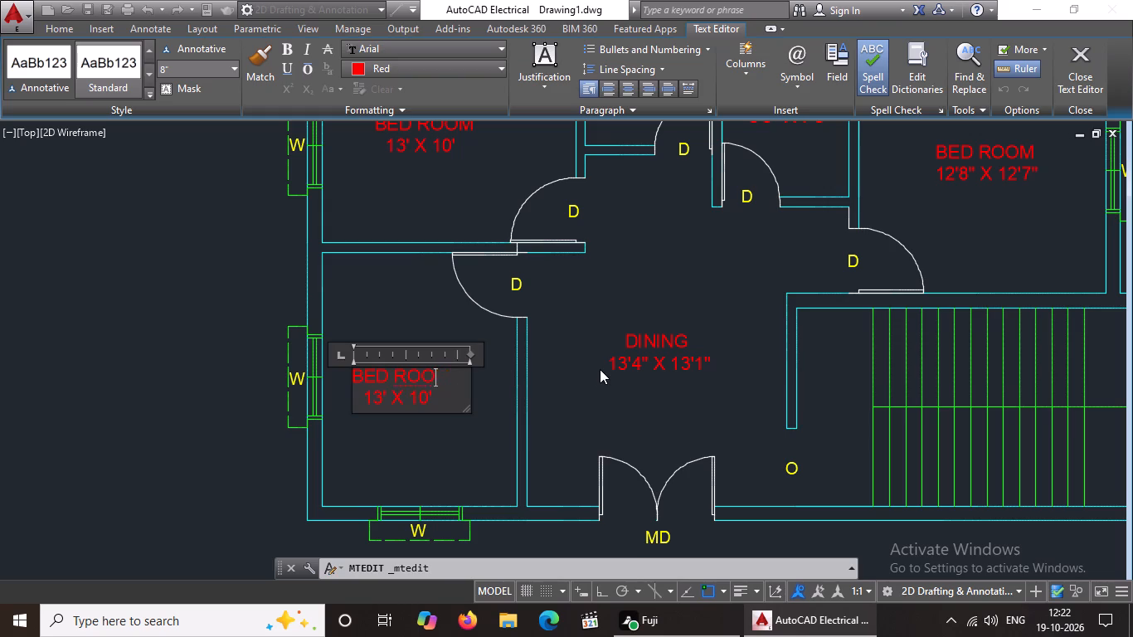
key(BackSpace)
key(BackSpace)
key(BackSpace)
key(BackSpace)
key(BackSpace)
key(BackSpace)
key(BackSpace)
key(BackSpace)
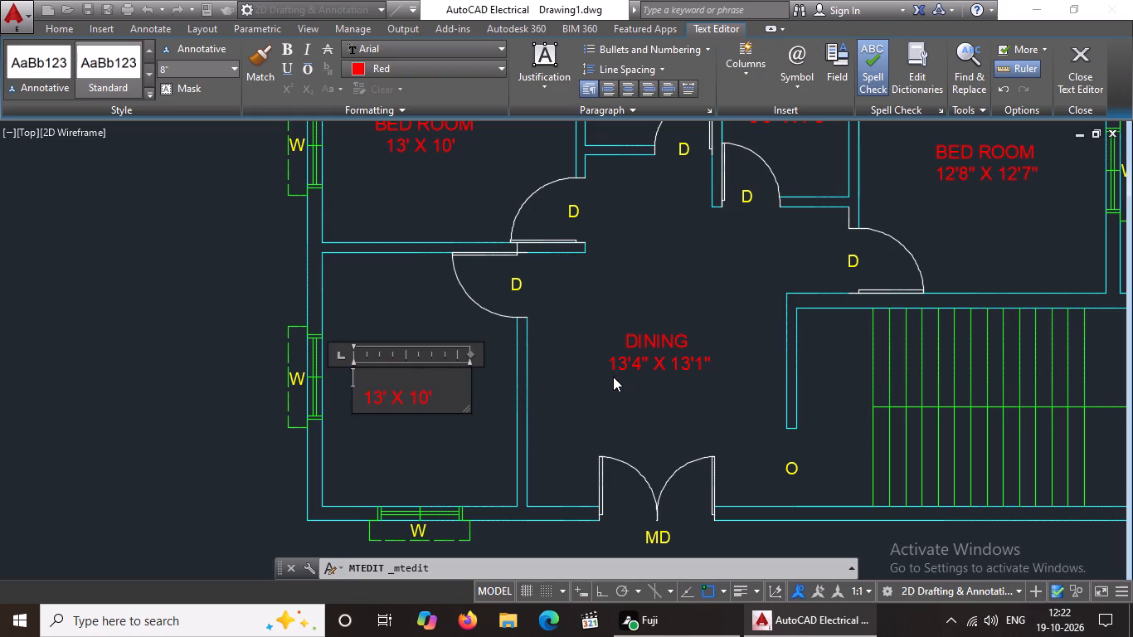
text(KITCHEN)
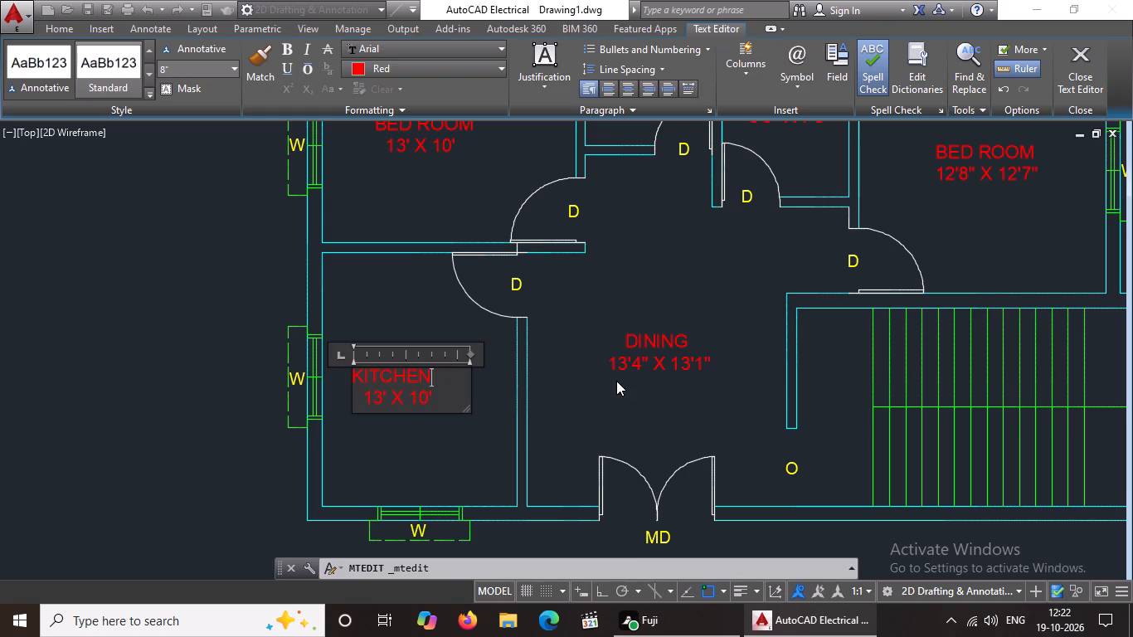
Reduce the indent of the size line under the new KITCHEN name to a single space.
key(Down)
key(Left)
key(Left)
key(Left)
key(Left)
key(Left)
key(Left)
key(Left)
key(Left)
key(Left)
key(BackSpace)
key(BackSpace)
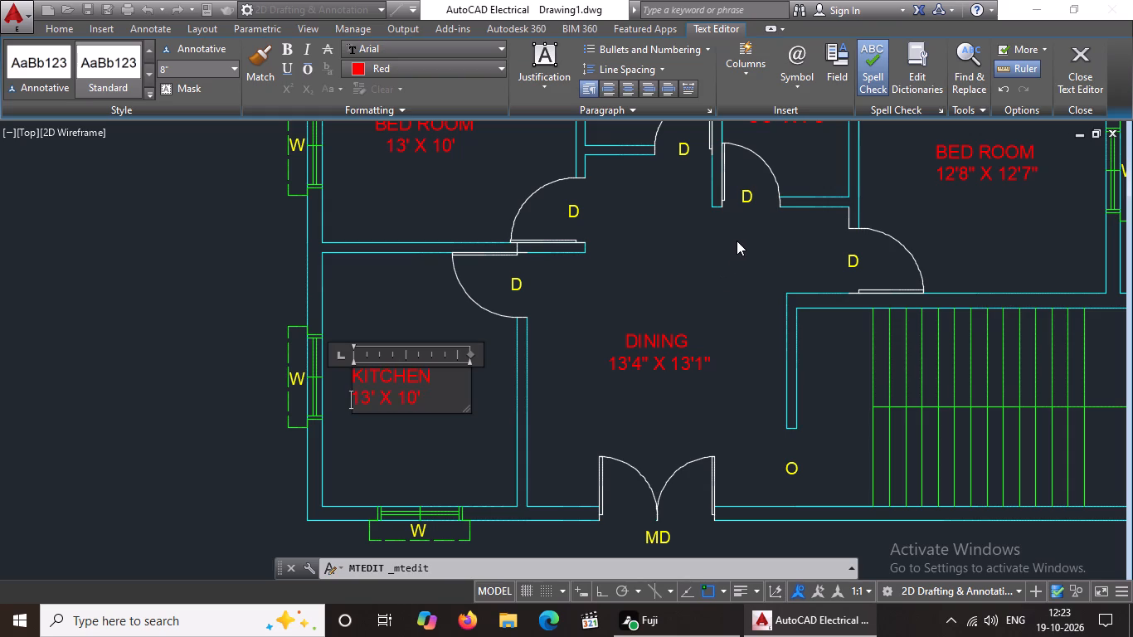
key(space)
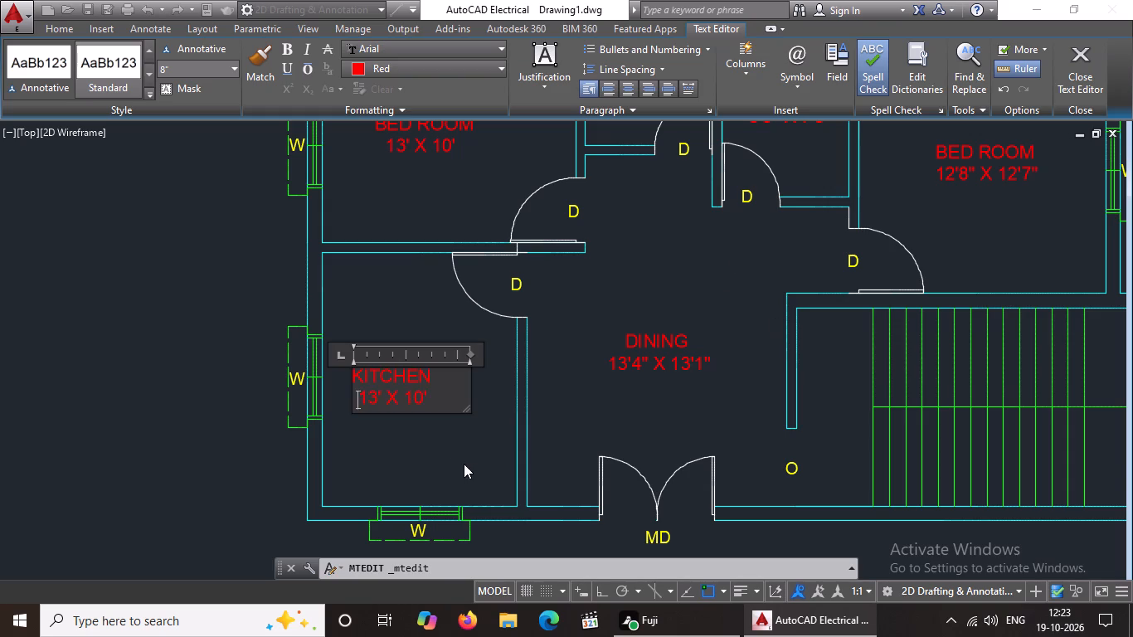
click(443, 457)
Erase the first floor dining window's dashed projection outline, W label and lengthwise pane lines from the south wall.
scroll(460, 451, down, 2)
middle_drag(524, 450, 432, 431)
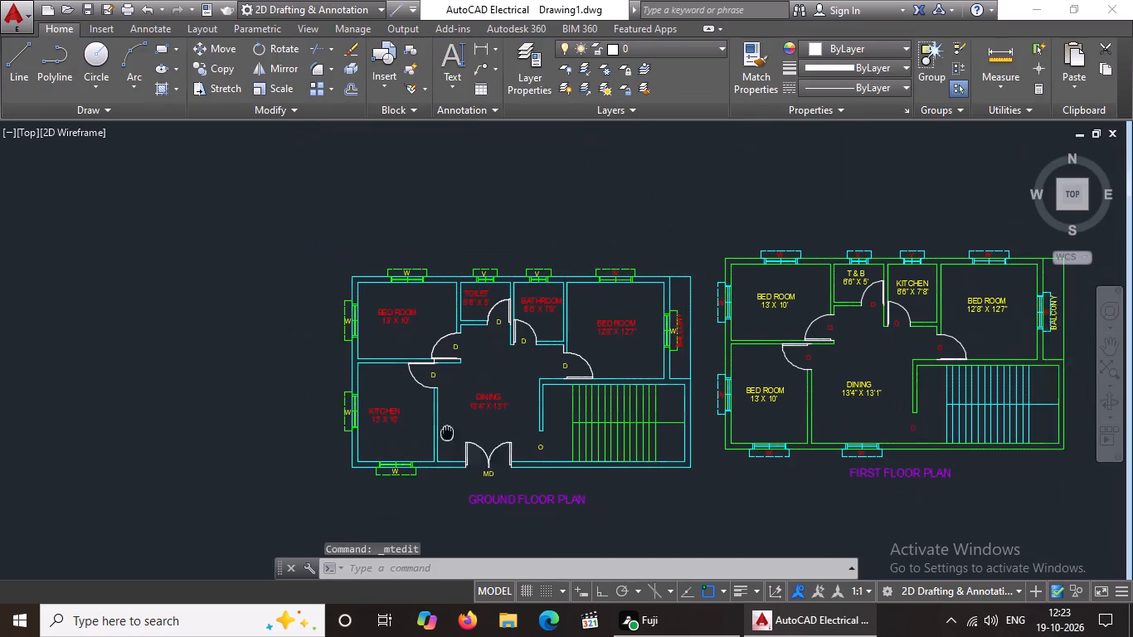
middle_drag(432, 431, 286, 430)
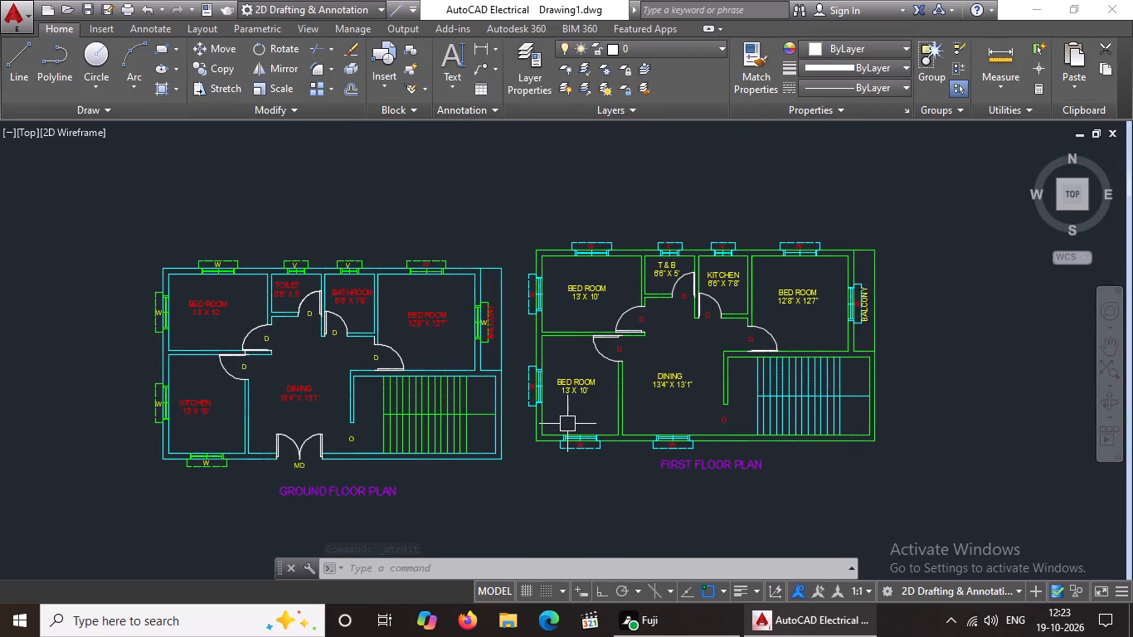
scroll(673, 453, up, 3)
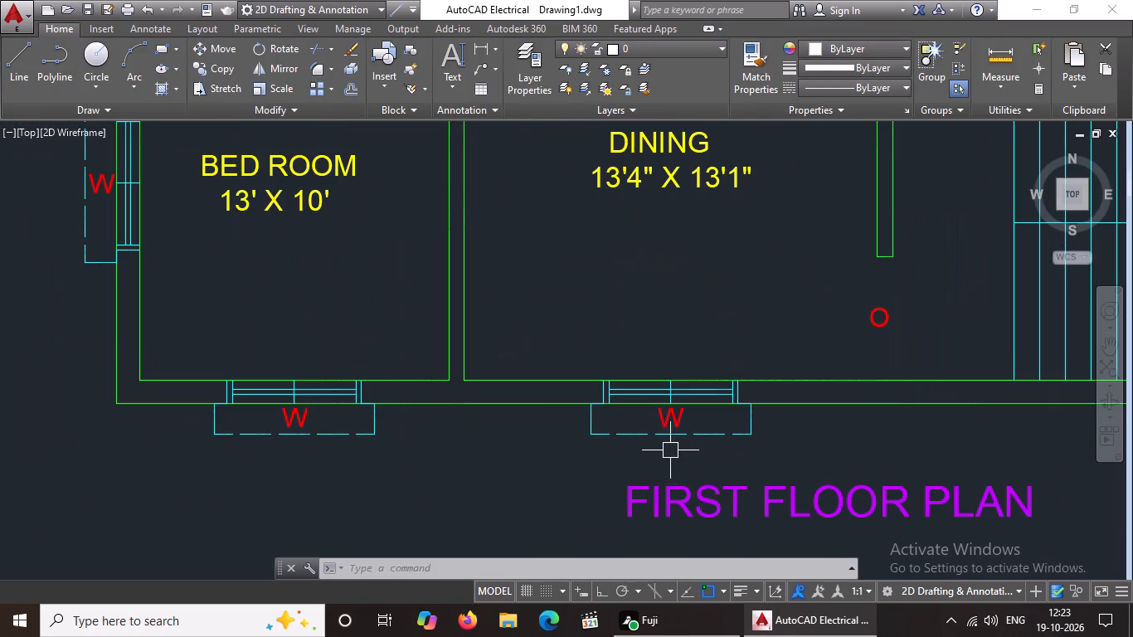
click(571, 393)
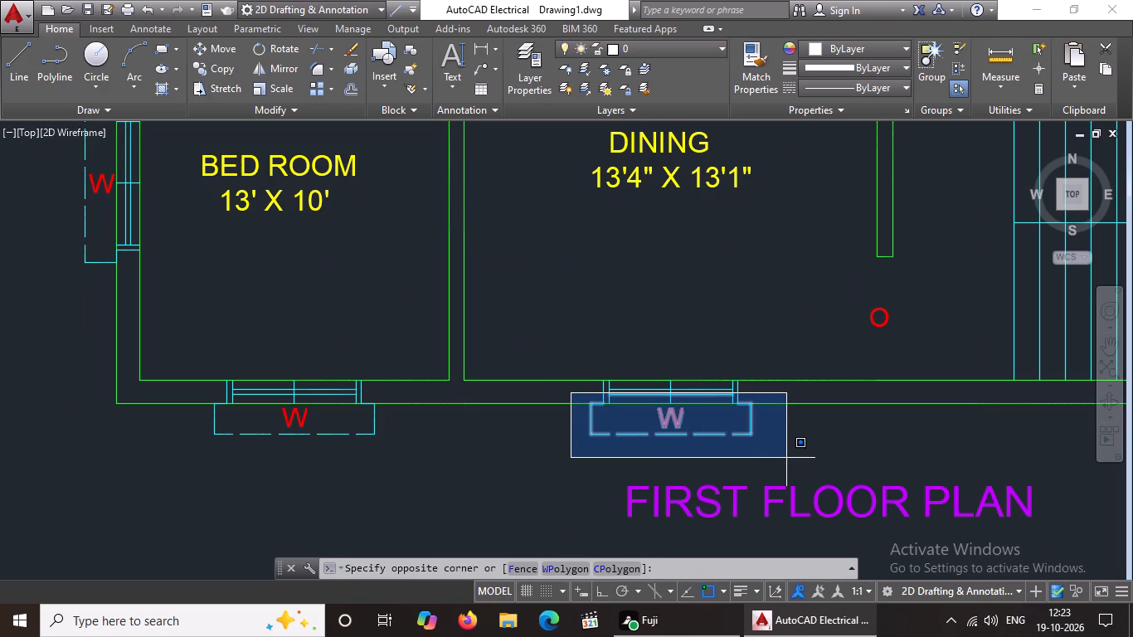
click(786, 458)
key(Delete)
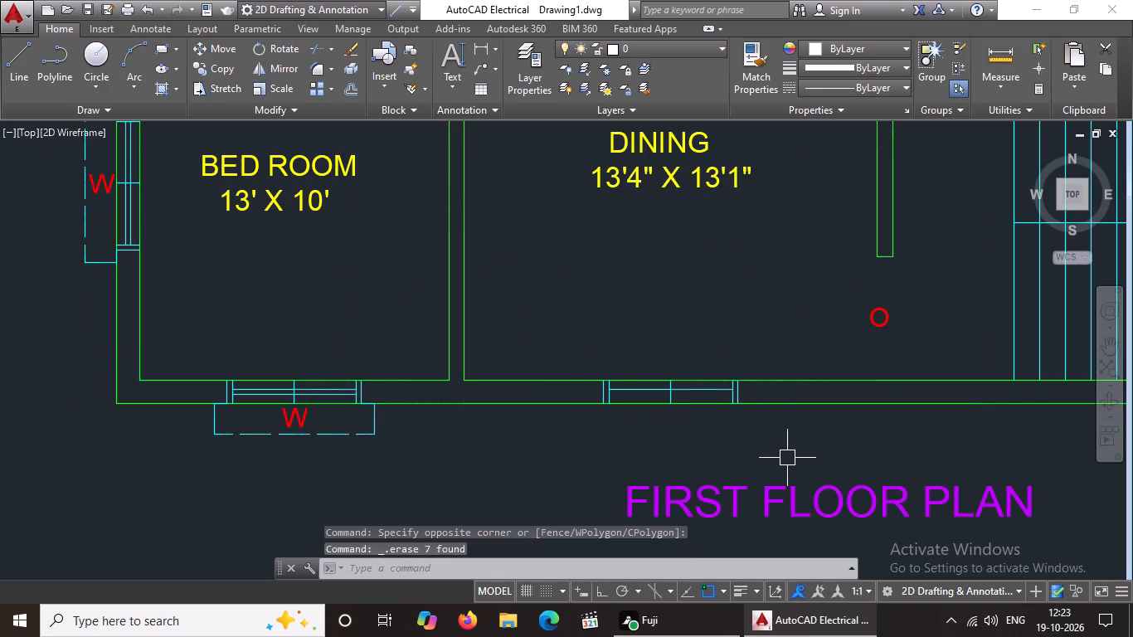
scroll(663, 375, up, 1)
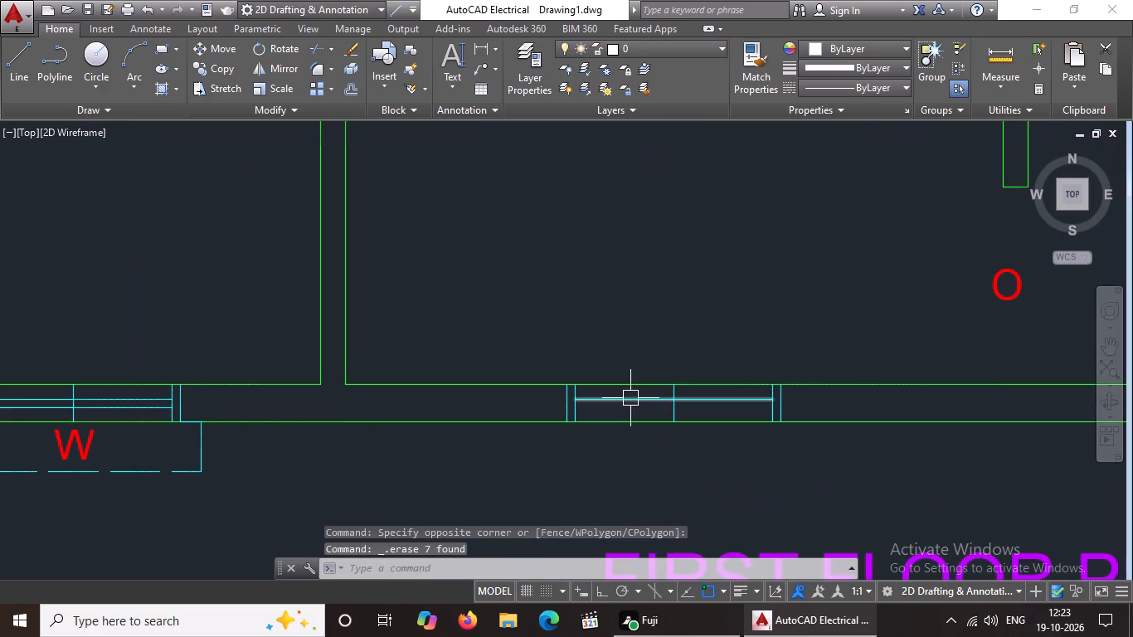
click(630, 399)
key(Delete)
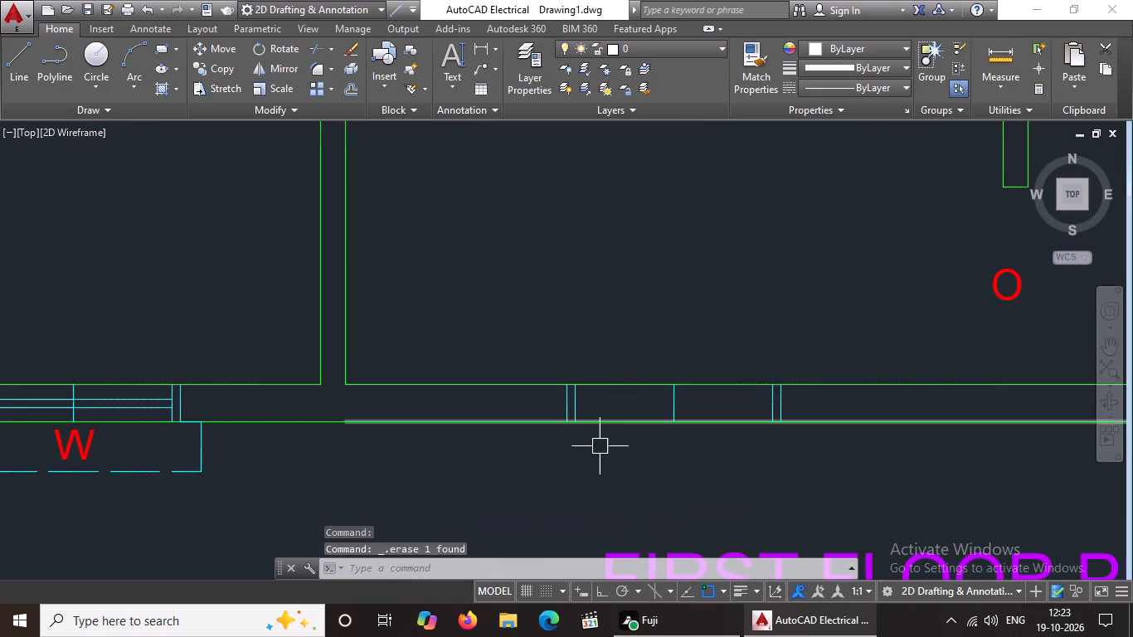
Erase the pairs of short jamb lines at both ends of the former dining window in the first floor's south wall.
drag(540, 362, 586, 427)
click(611, 466)
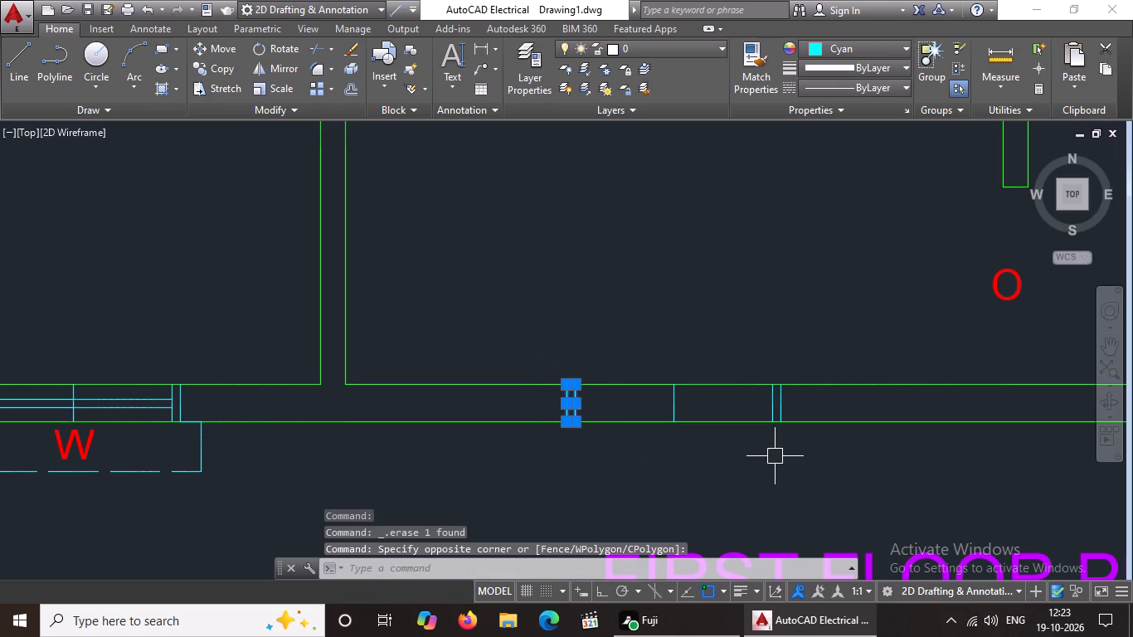
key(Delete)
drag(736, 360, 743, 381)
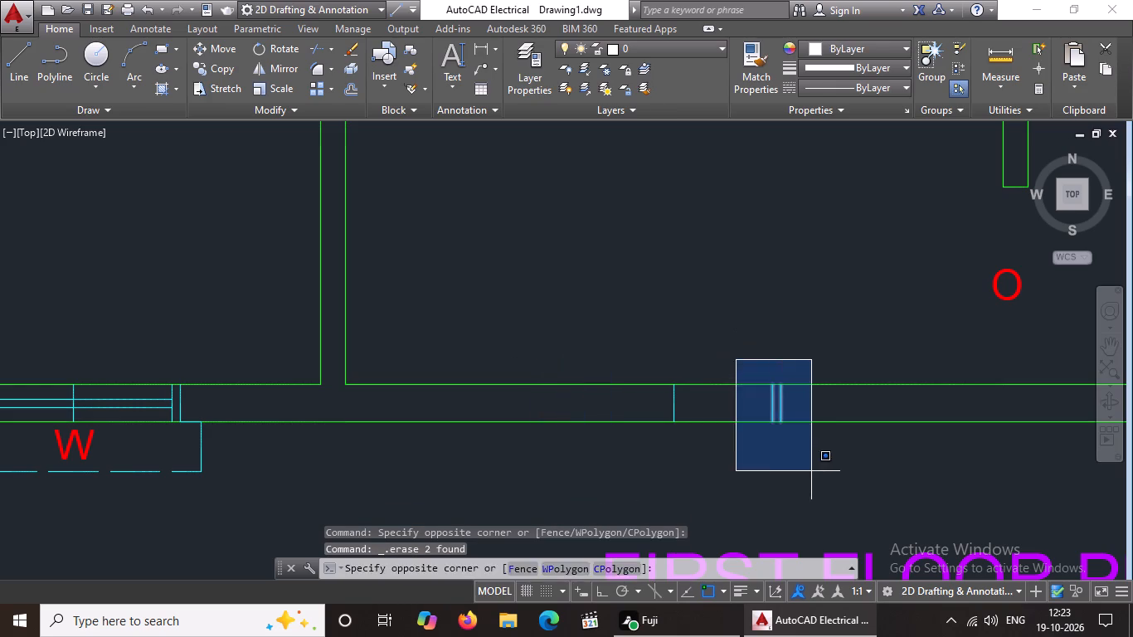
click(814, 473)
key(Delete)
Copy the ground floor double door and its MD label to the former window's centre line on the first floor's outer south wall.
scroll(805, 469, down, 2)
scroll(739, 463, down, 2)
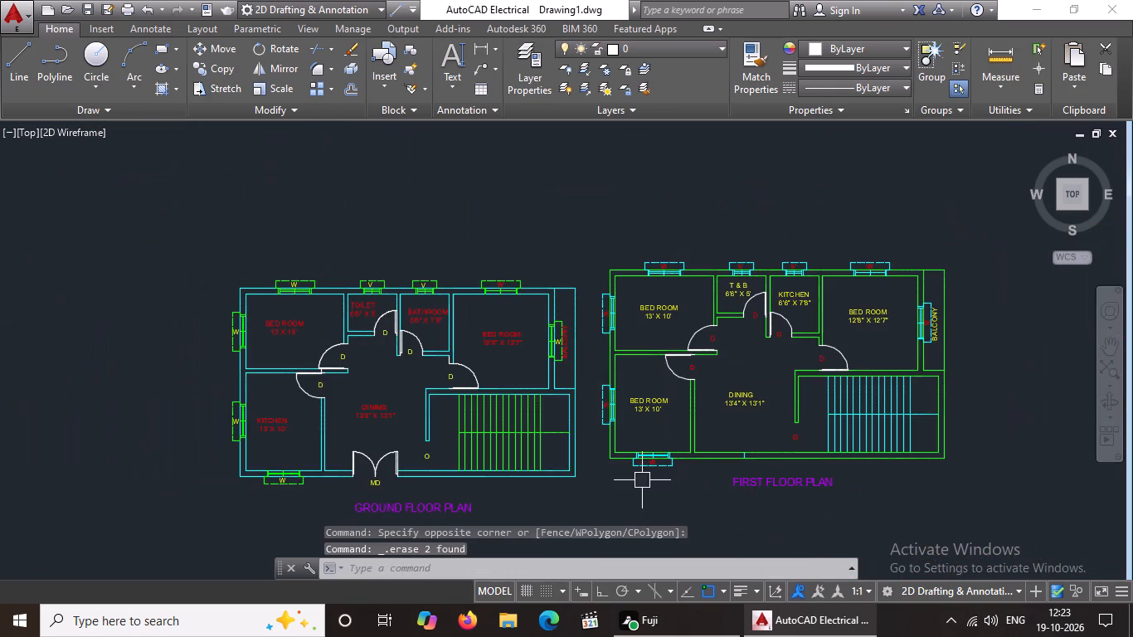
scroll(377, 472, up, 4)
scroll(270, 376, down, 2)
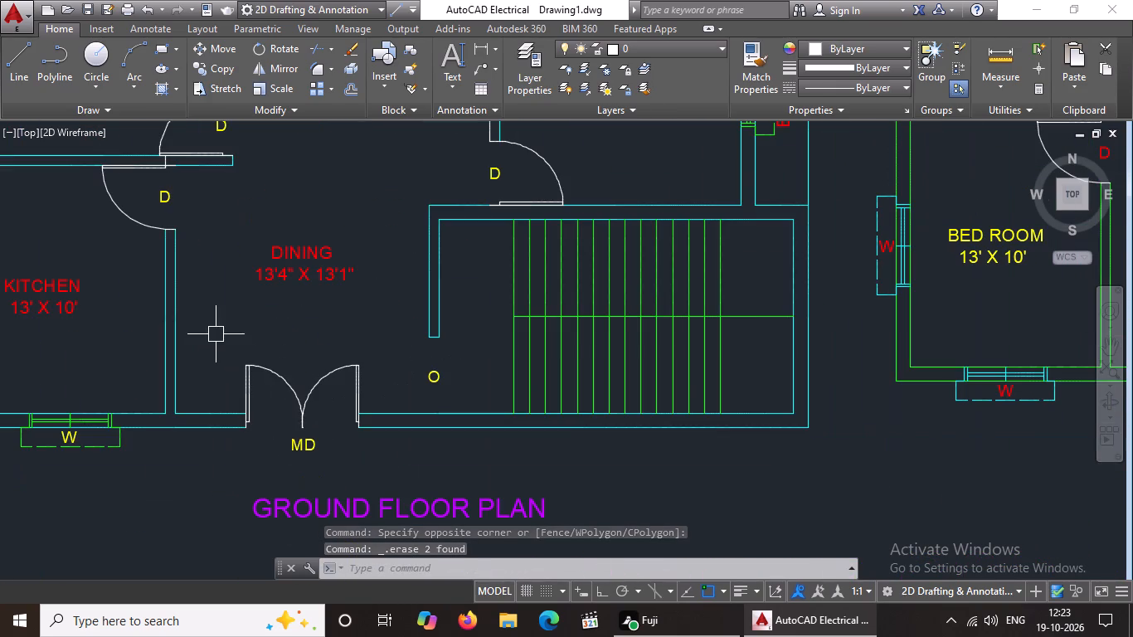
drag(216, 334, 224, 349)
click(392, 473)
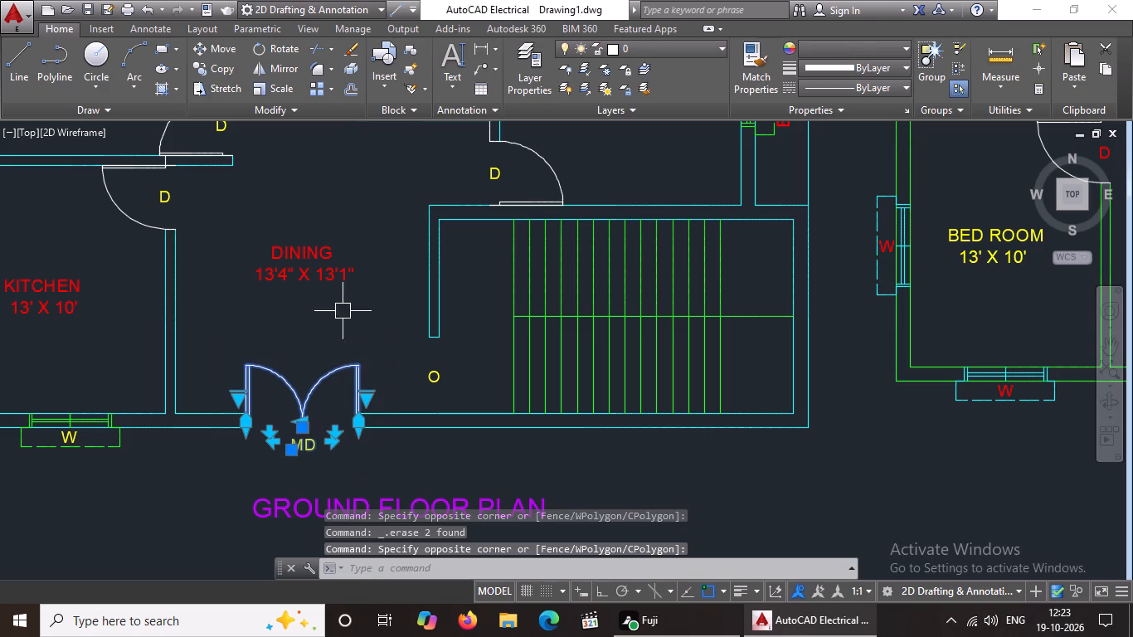
click(206, 61)
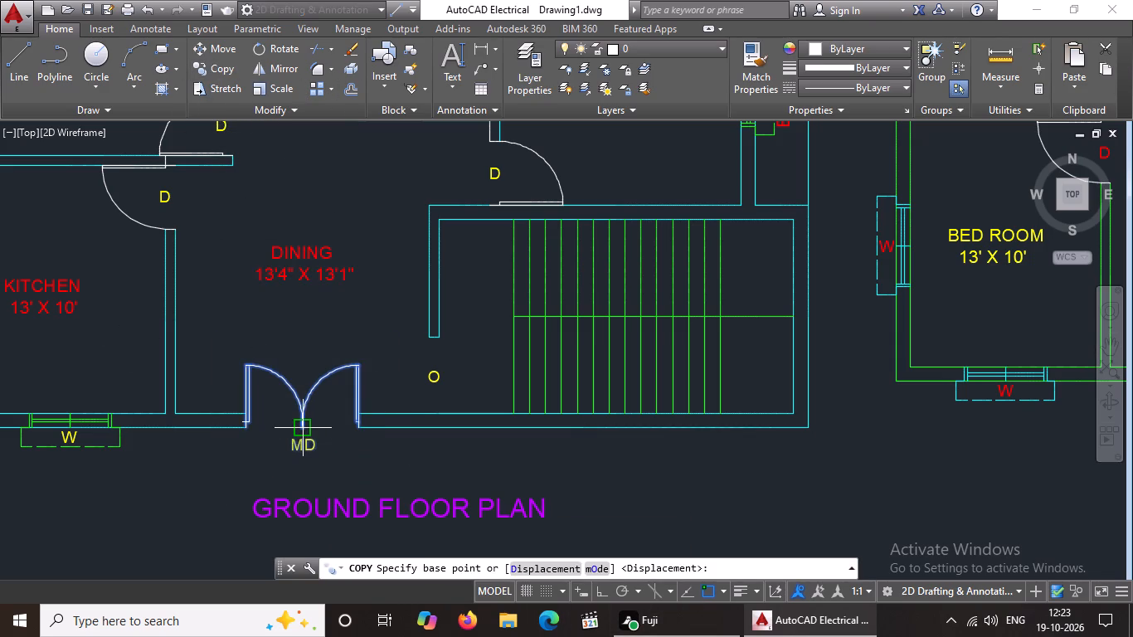
click(299, 430)
scroll(391, 405, down, 3)
scroll(722, 388, up, 1)
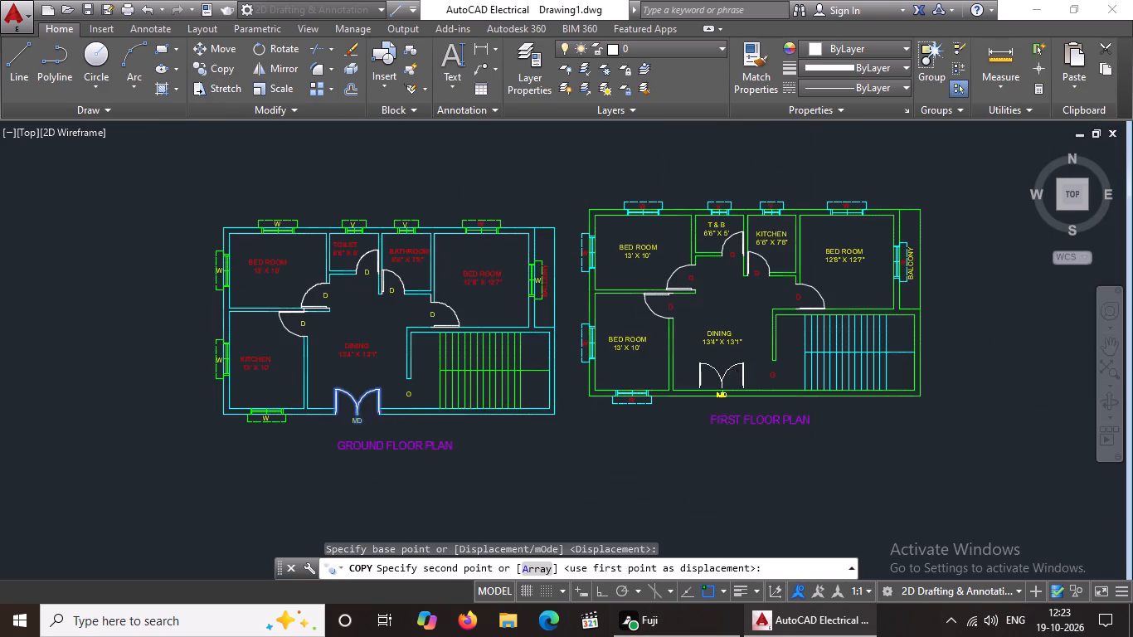
scroll(722, 388, up, 3)
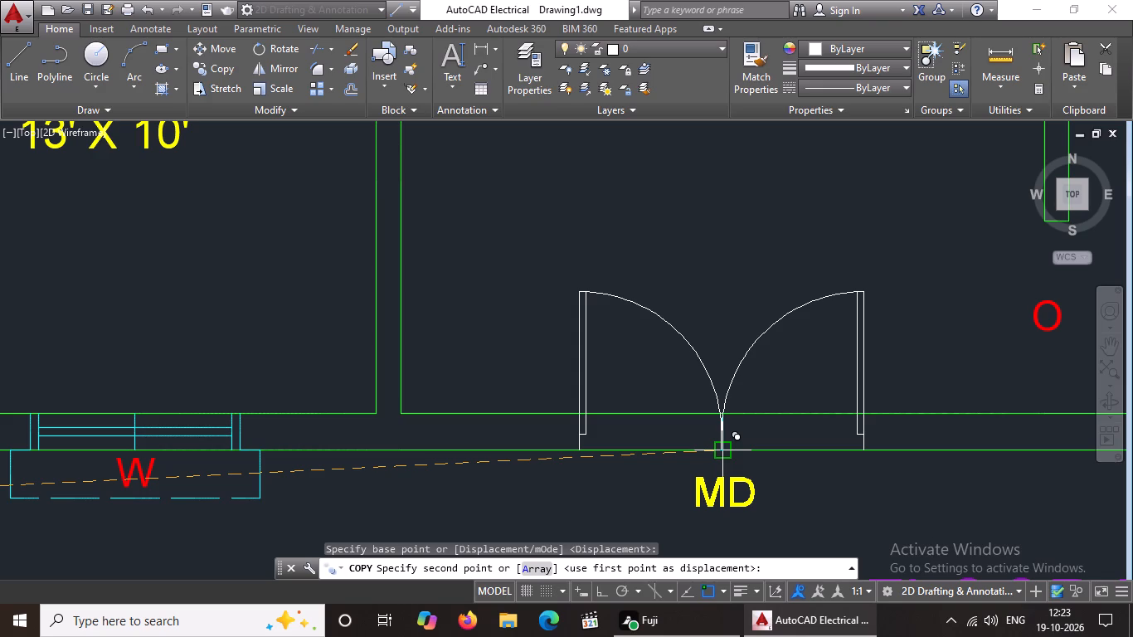
click(722, 448)
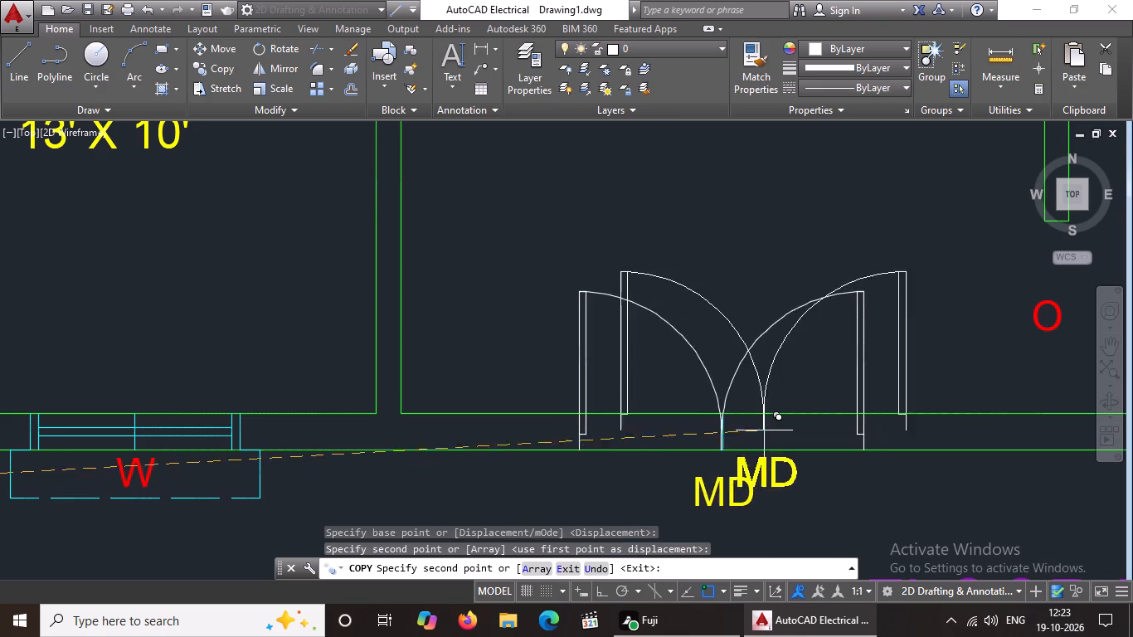
scroll(773, 421, down, 2)
key(Escape)
Change the colour of the first floor's MD label to Red.
scroll(746, 429, down, 1)
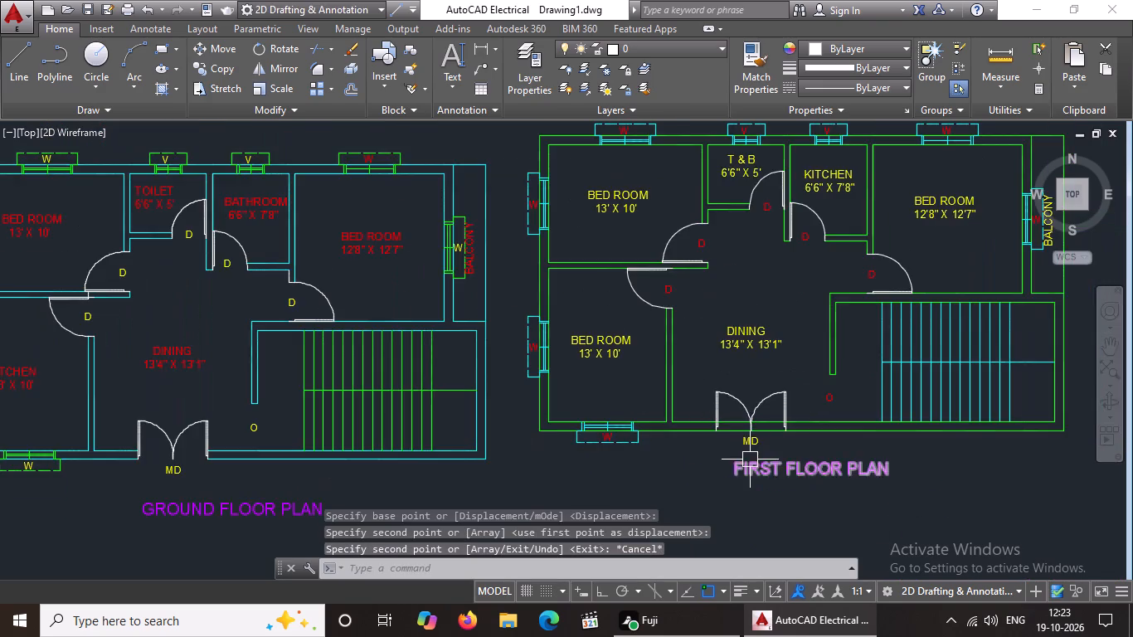
scroll(750, 460, up, 2)
click(755, 419)
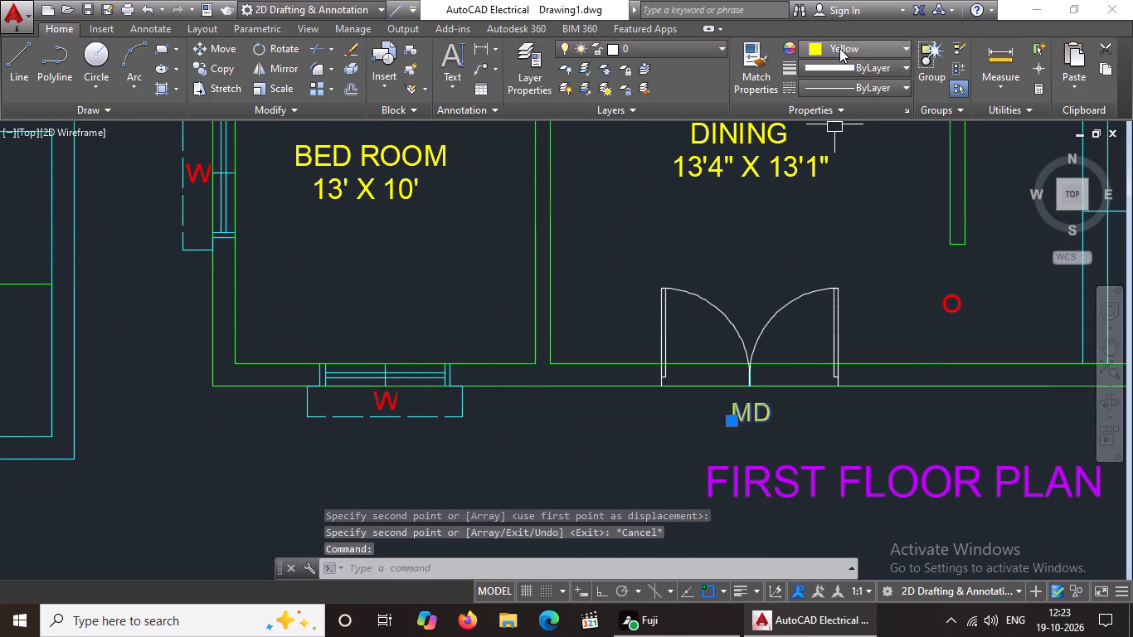
click(842, 40)
click(812, 216)
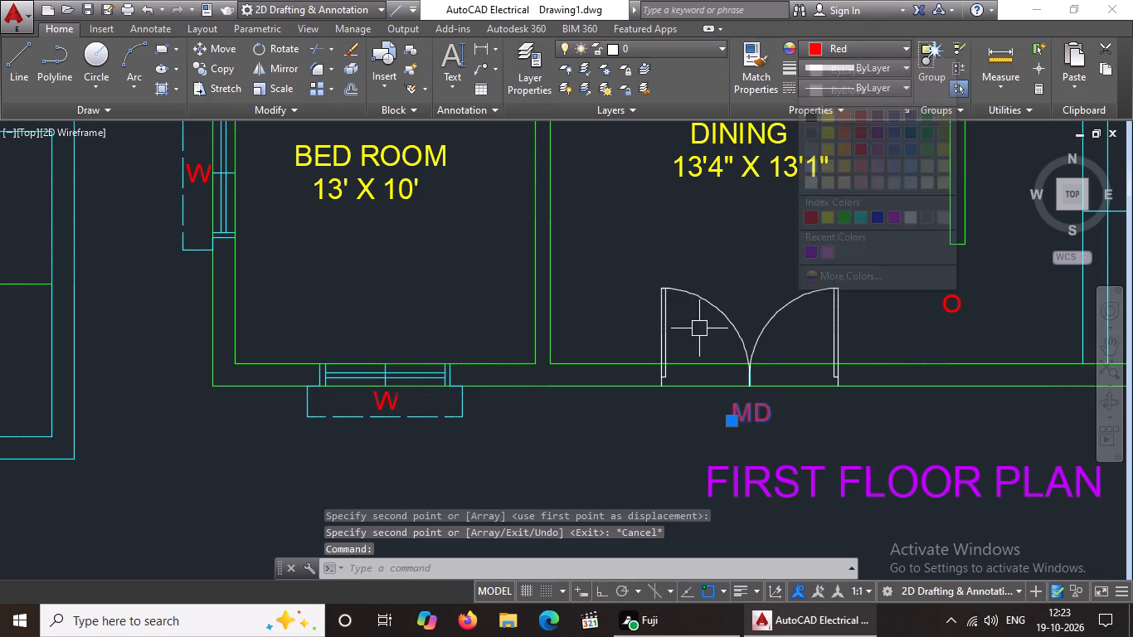
key(Escape)
key(Escape)
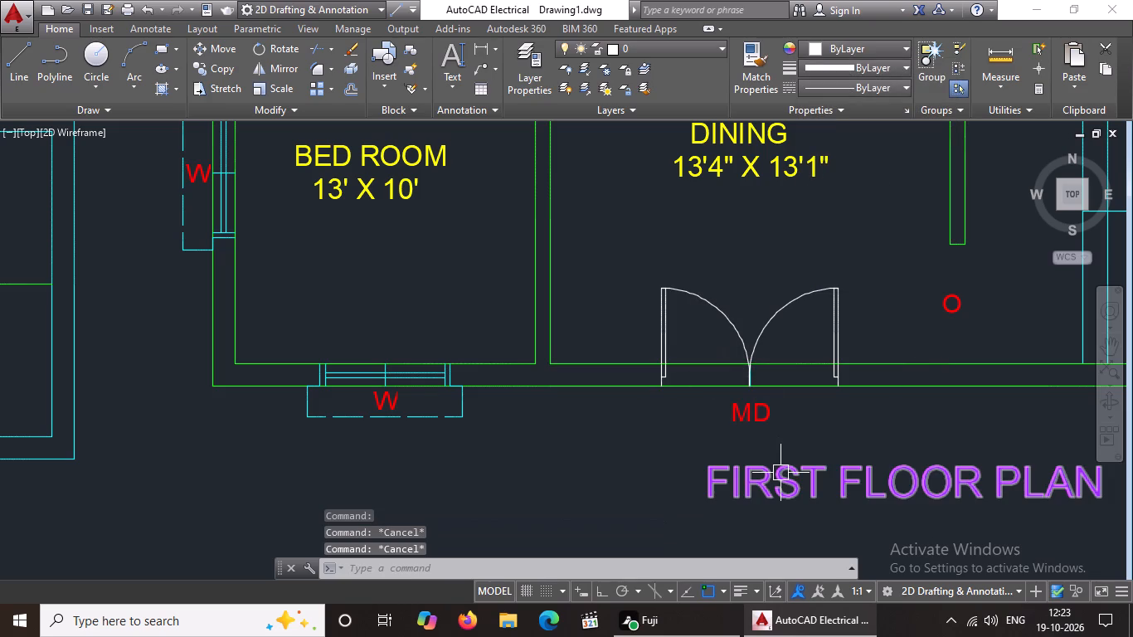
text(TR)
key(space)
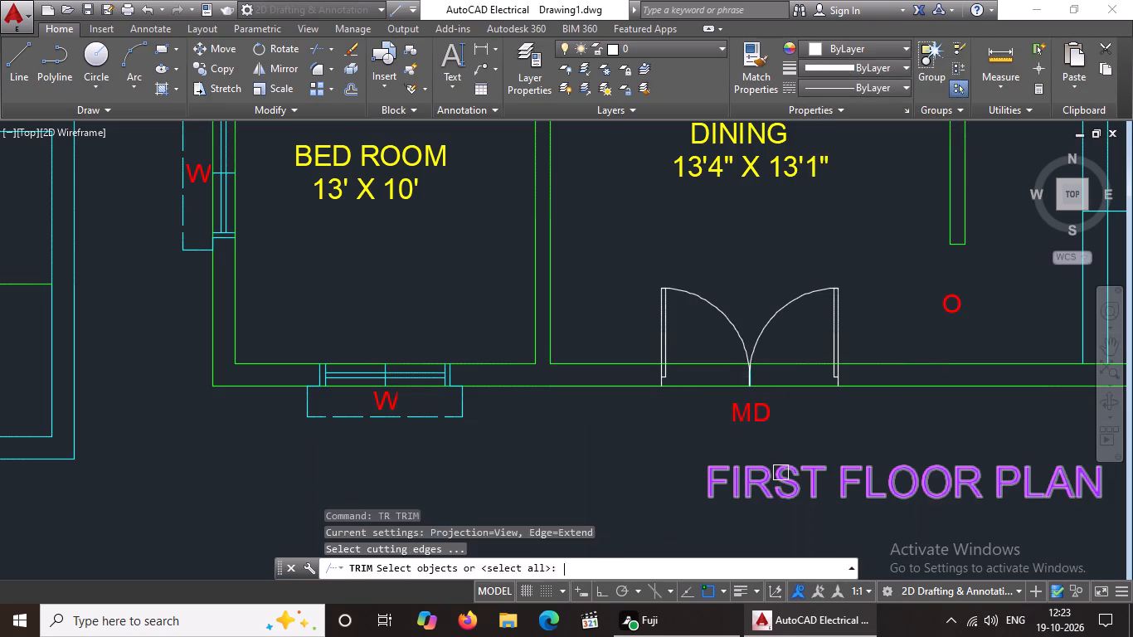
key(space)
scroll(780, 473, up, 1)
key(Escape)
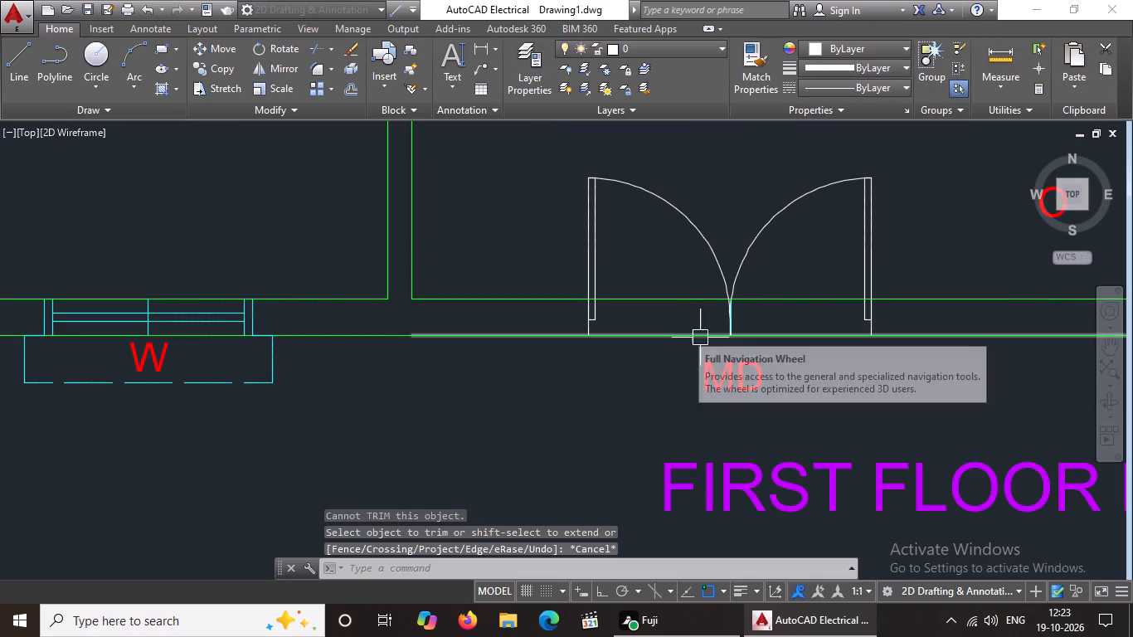
Trim the inner and outer south wall lines across the western half of the first floor double door opening.
text(TR)
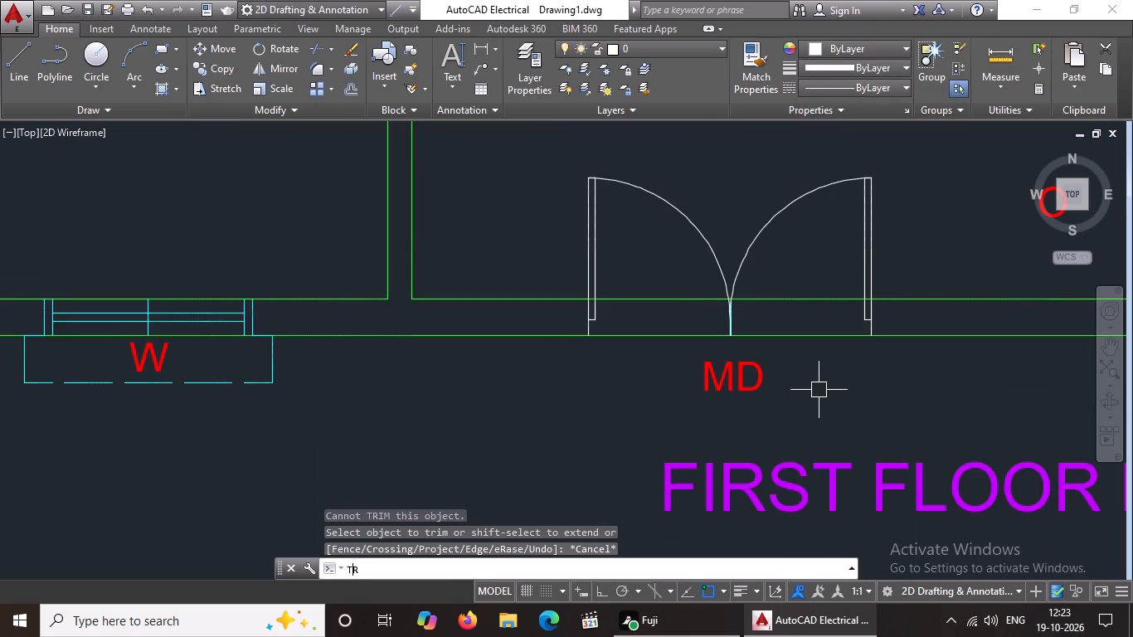
key(space)
key(space)
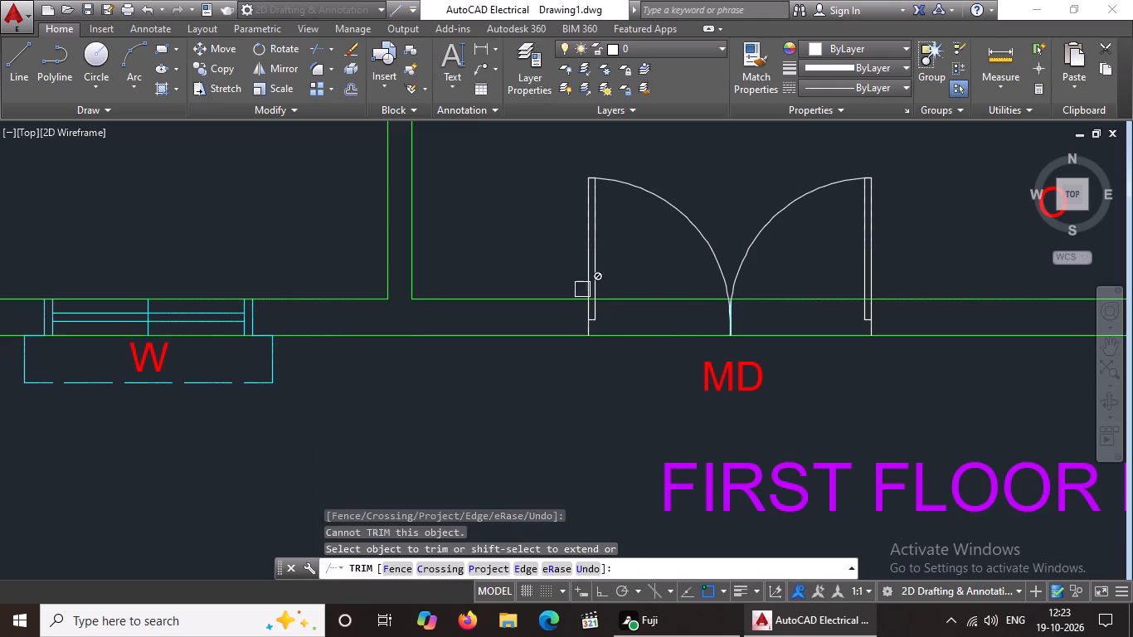
scroll(593, 303, up, 3)
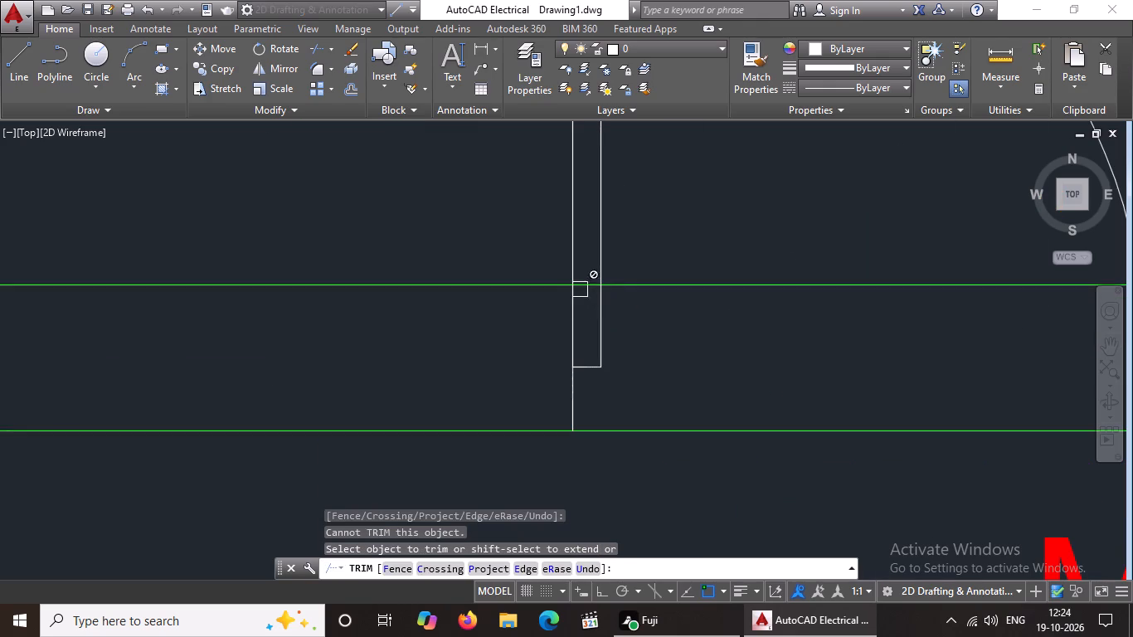
click(584, 282)
click(636, 291)
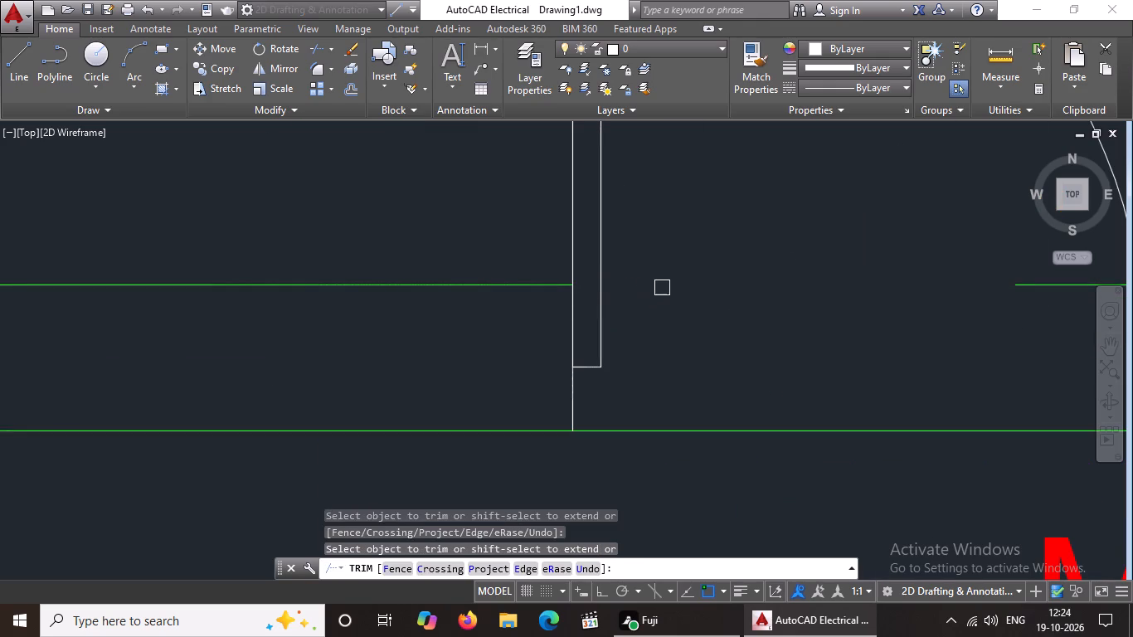
click(582, 434)
scroll(710, 403, down, 3)
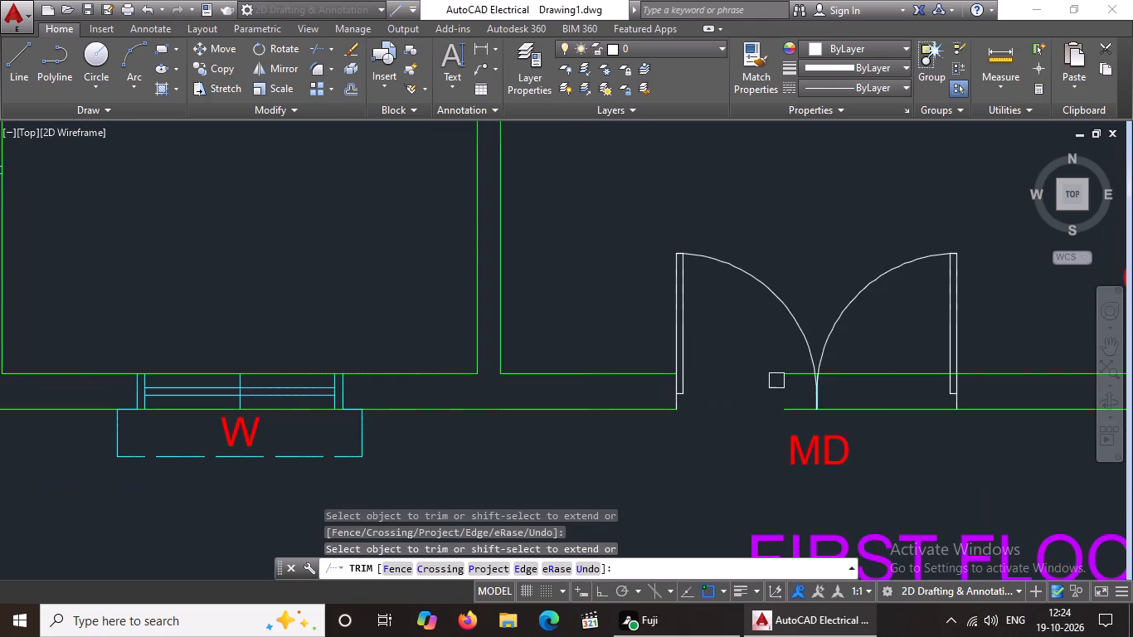
click(803, 373)
click(802, 410)
Trim the inner and outer south wall lines across the eastern half of the first floor double door opening.
scroll(816, 381, up, 6)
click(777, 330)
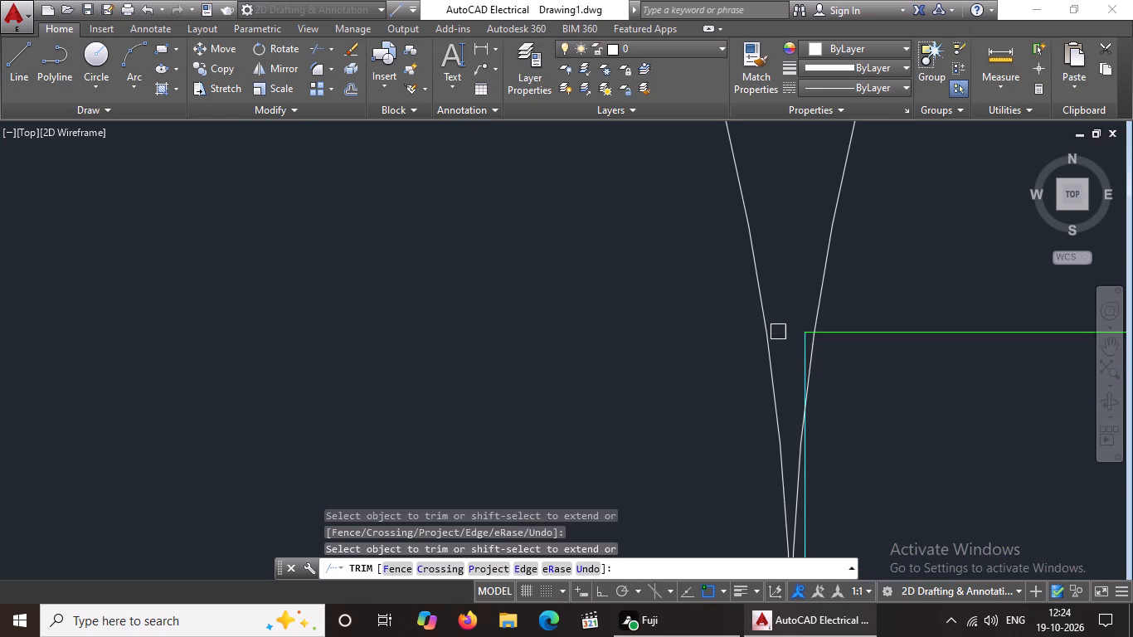
click(801, 361)
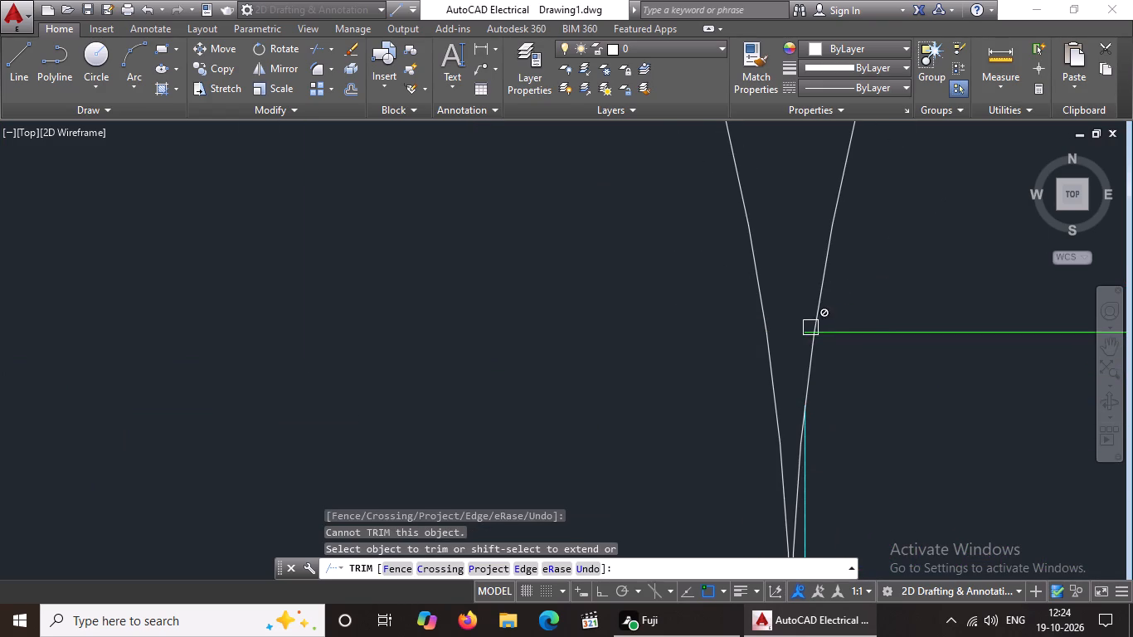
scroll(810, 328, up, 3)
click(794, 350)
click(861, 348)
scroll(869, 343, down, 2)
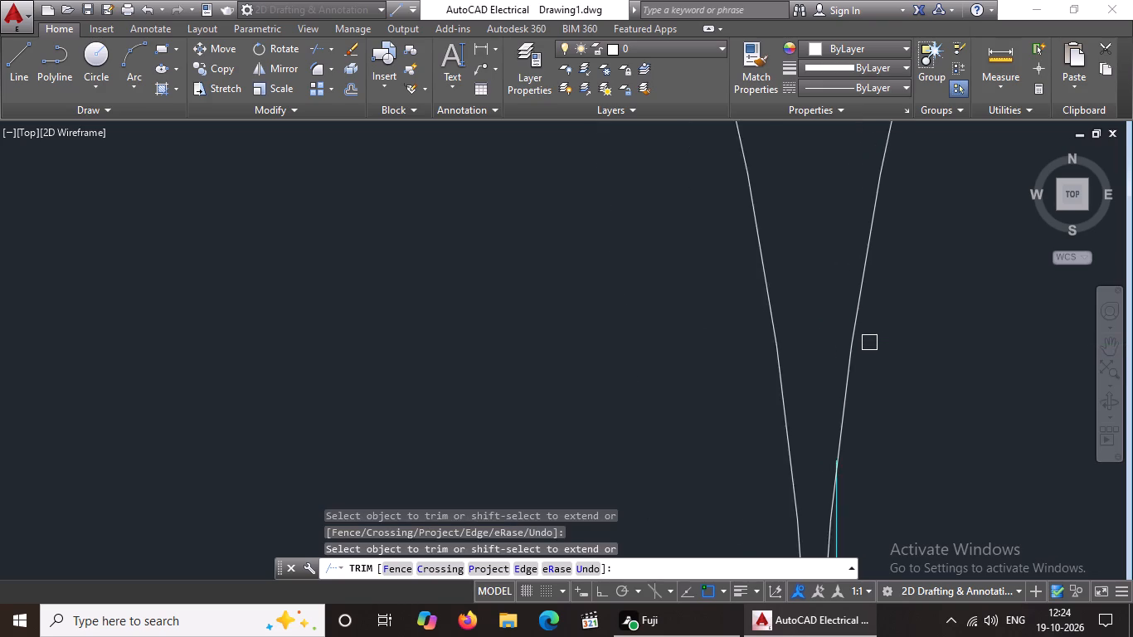
scroll(869, 343, down, 7)
middle_drag(937, 362, 805, 355)
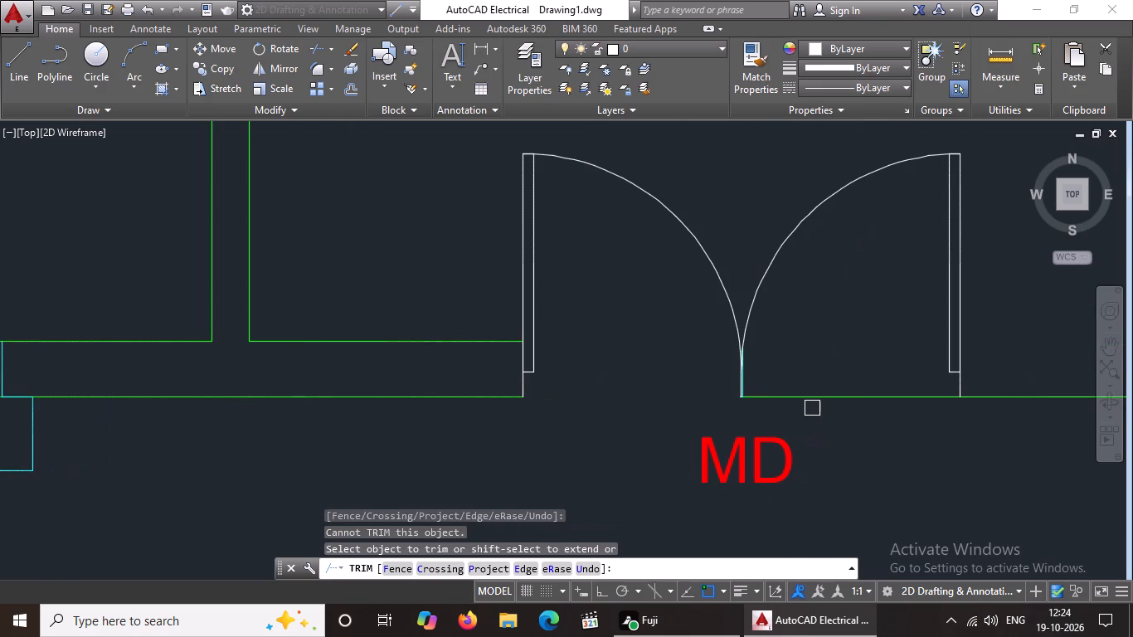
click(771, 401)
click(838, 398)
scroll(856, 388, down, 1)
scroll(811, 374, up, 3)
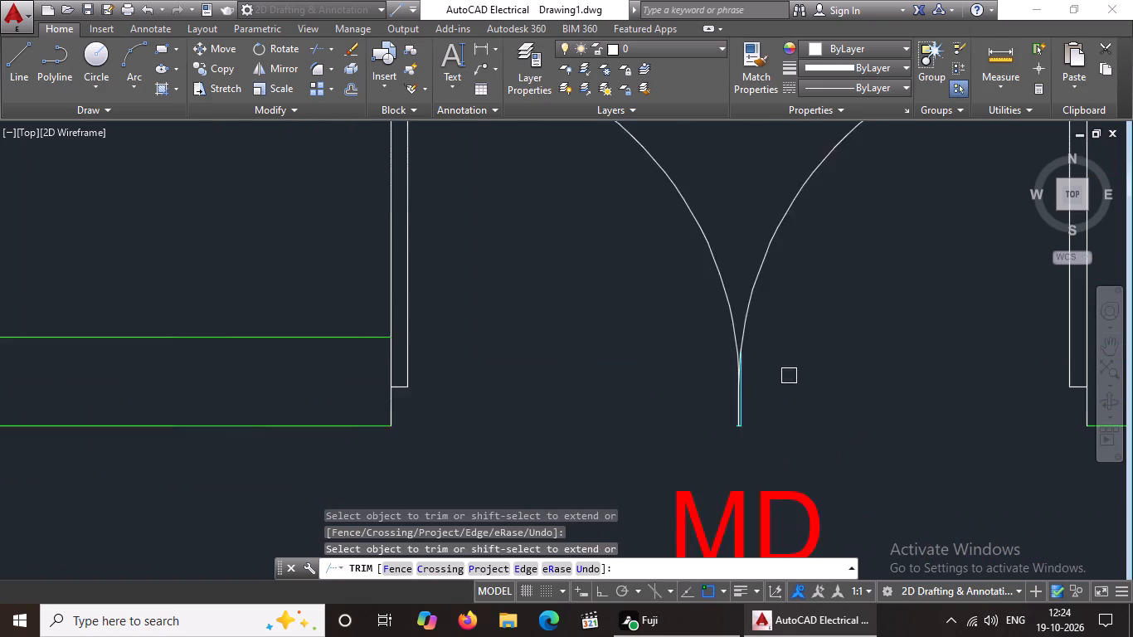
scroll(784, 376, up, 2)
key(Escape)
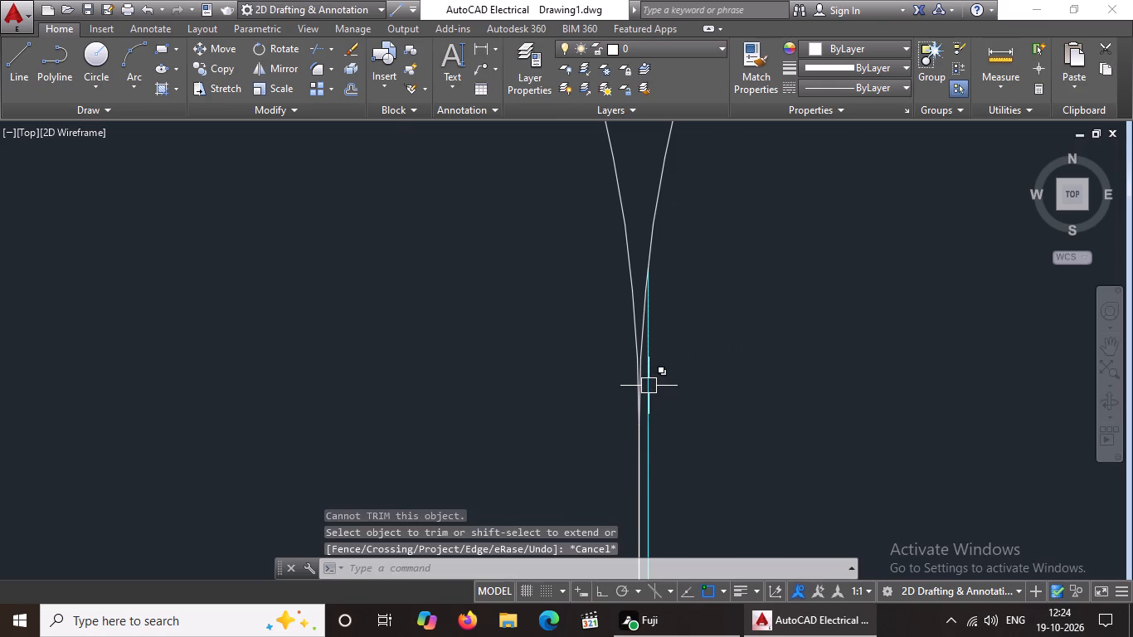
Erase the leftover cyan window centre line where the first floor double door's two leaves meet.
click(649, 385)
key(Delete)
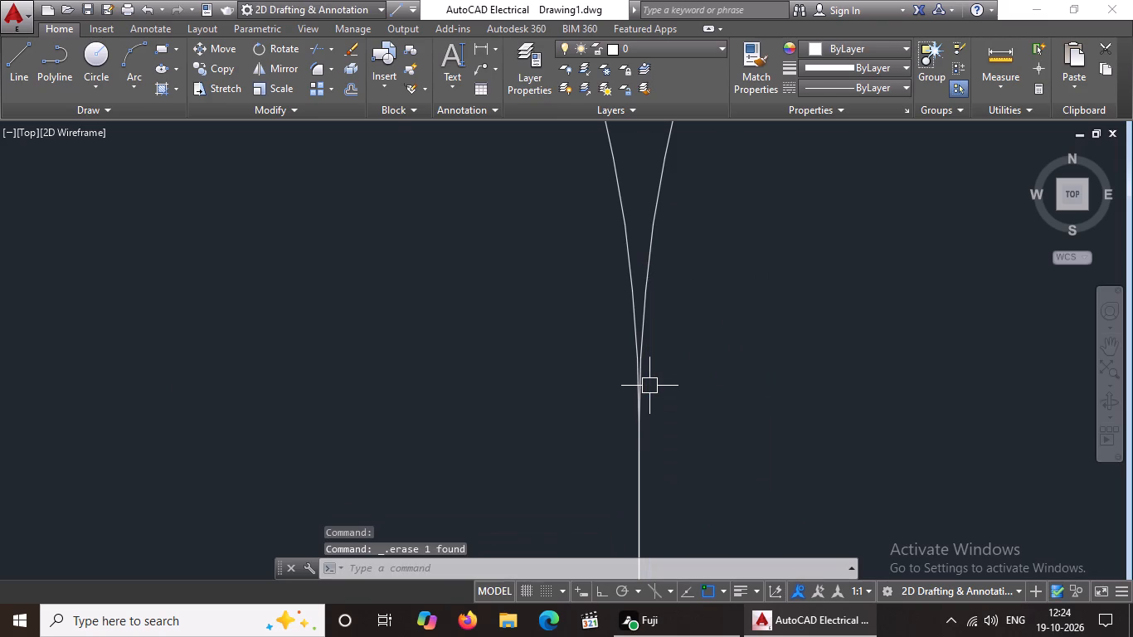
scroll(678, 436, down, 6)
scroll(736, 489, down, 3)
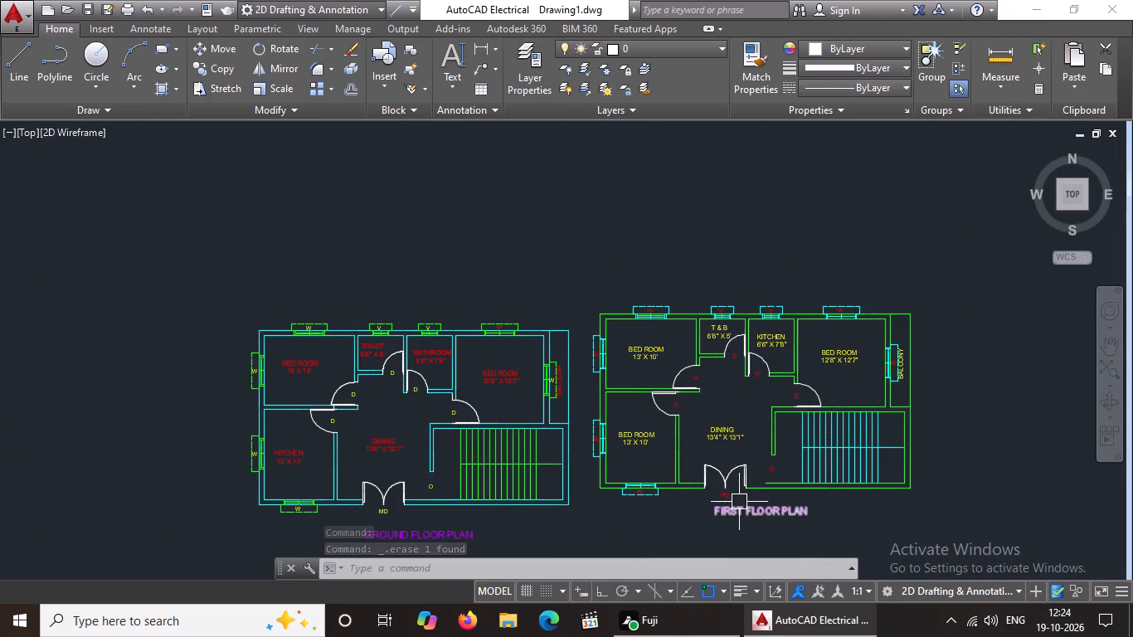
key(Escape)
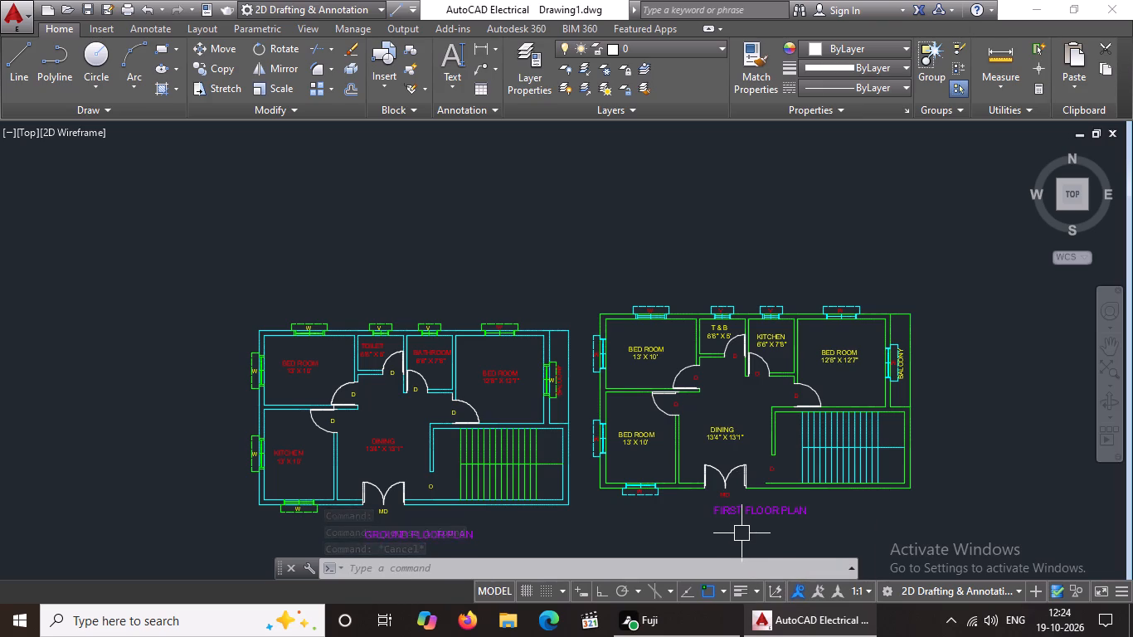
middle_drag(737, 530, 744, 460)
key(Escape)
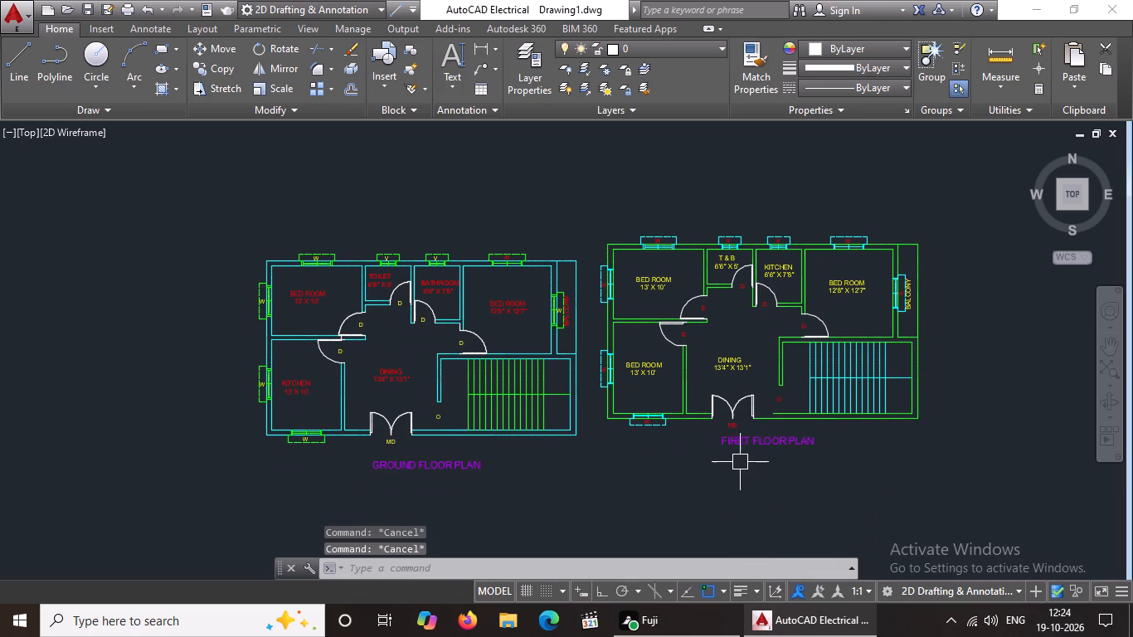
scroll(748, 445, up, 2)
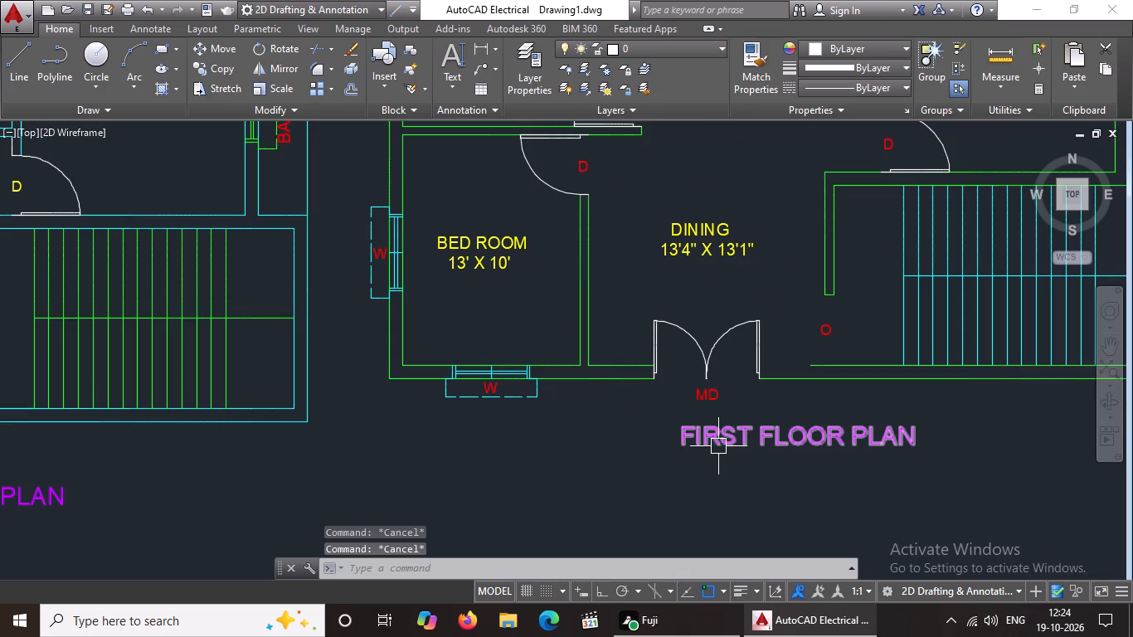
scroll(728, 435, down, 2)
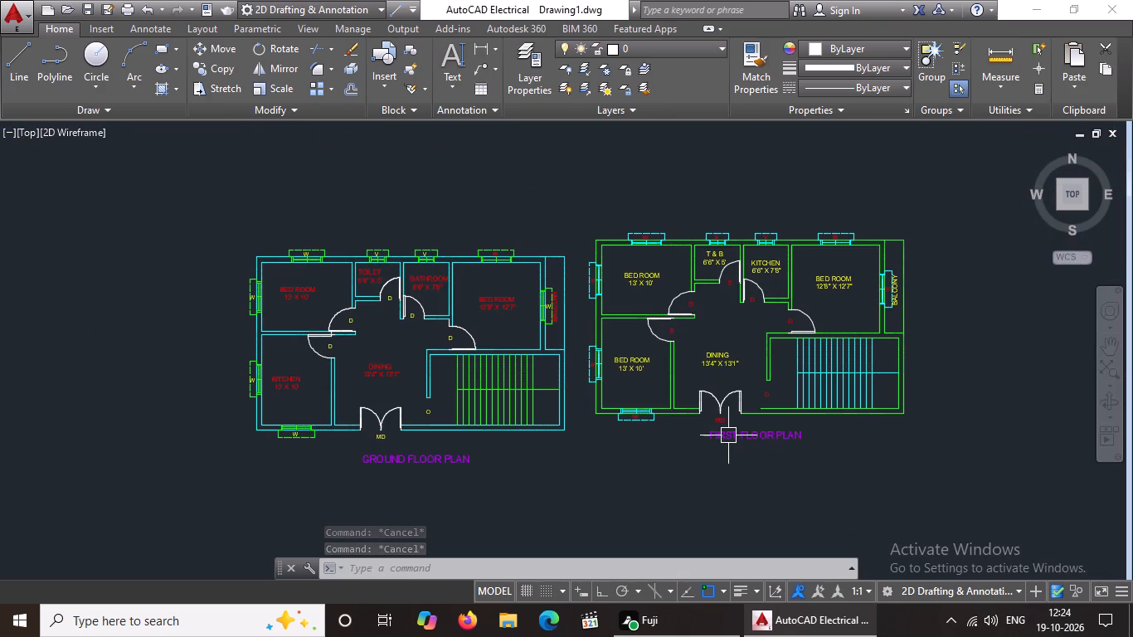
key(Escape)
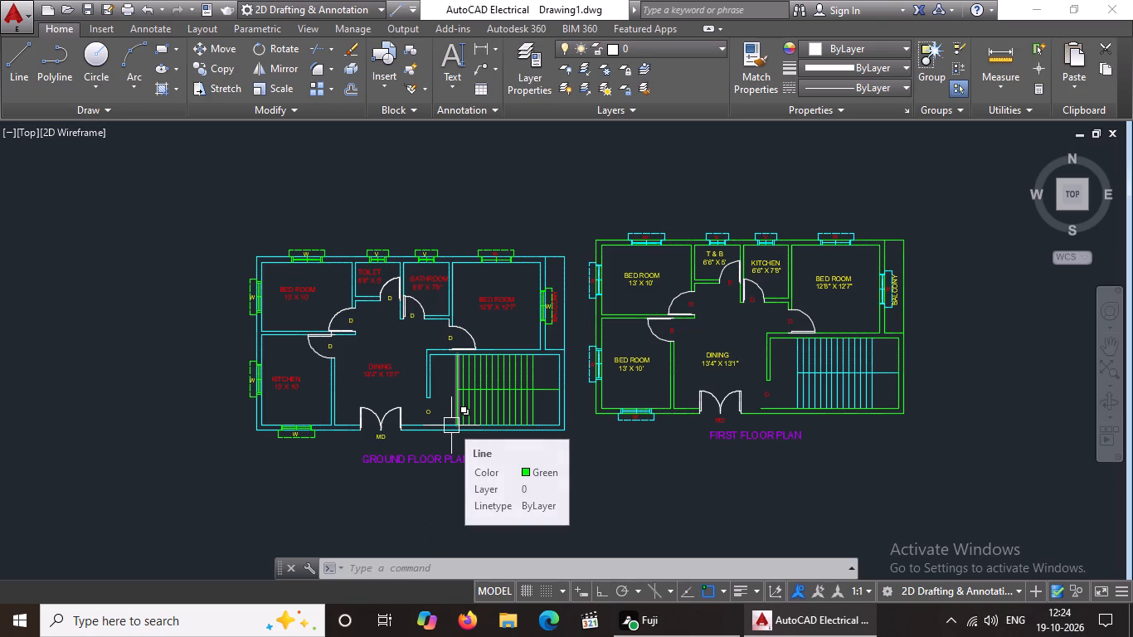
Replace BED ROOM with KITCHEN in the label of the first floor's south-west room, keeping the size on its own line.
scroll(652, 348, up, 1)
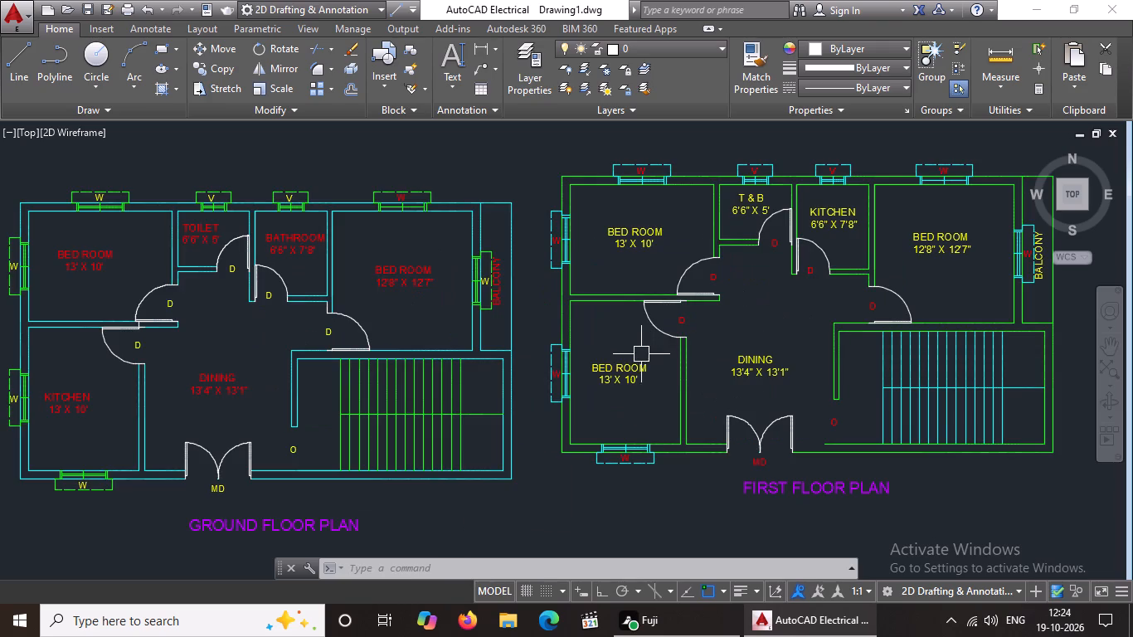
double_click(639, 363)
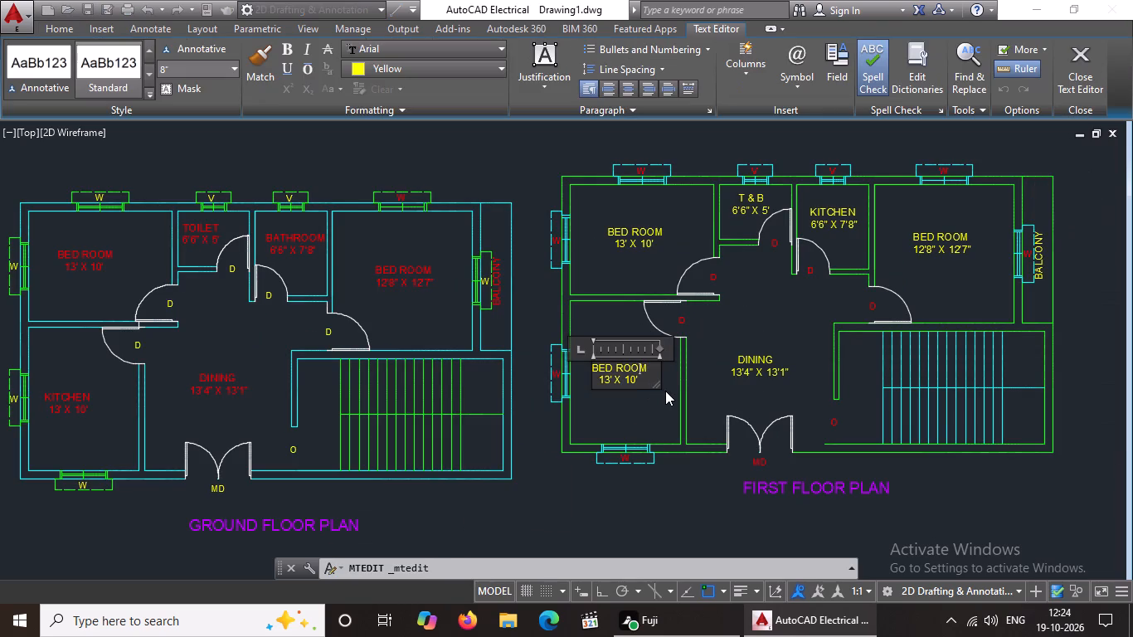
key(Right)
key(Left)
key(Left)
key(Left)
key(Left)
key(Left)
key(Left)
key(Left)
key(Left)
key(Left)
key(Delete)
key(Delete)
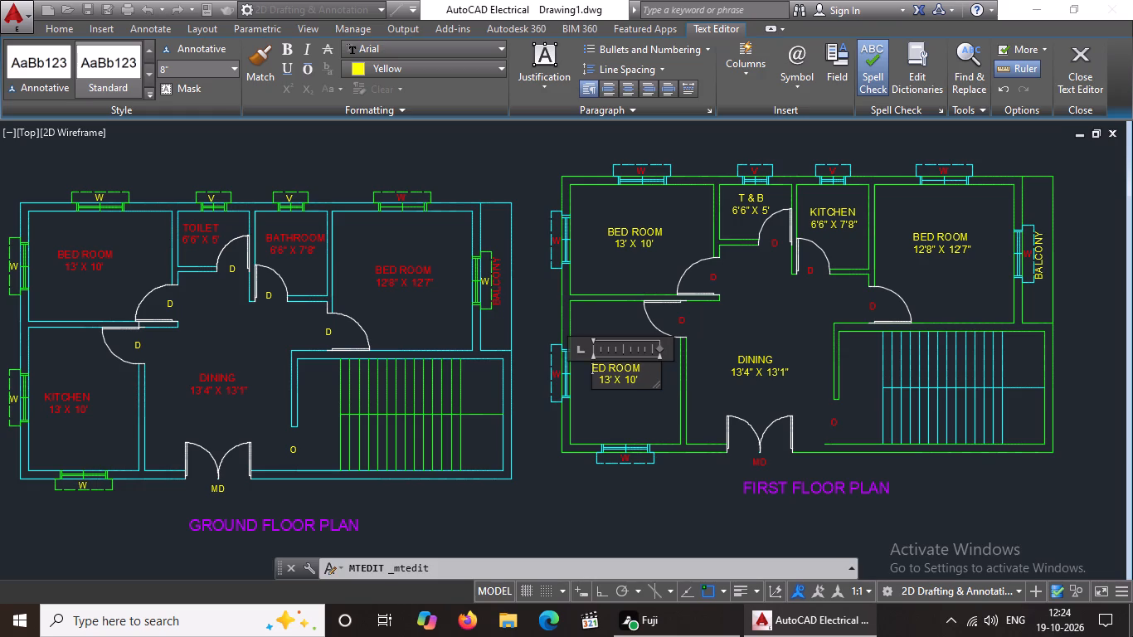
key(Delete)
key(Delete)
key(Delete)
key(Delete)
key(Delete)
key(Delete)
key(Delete)
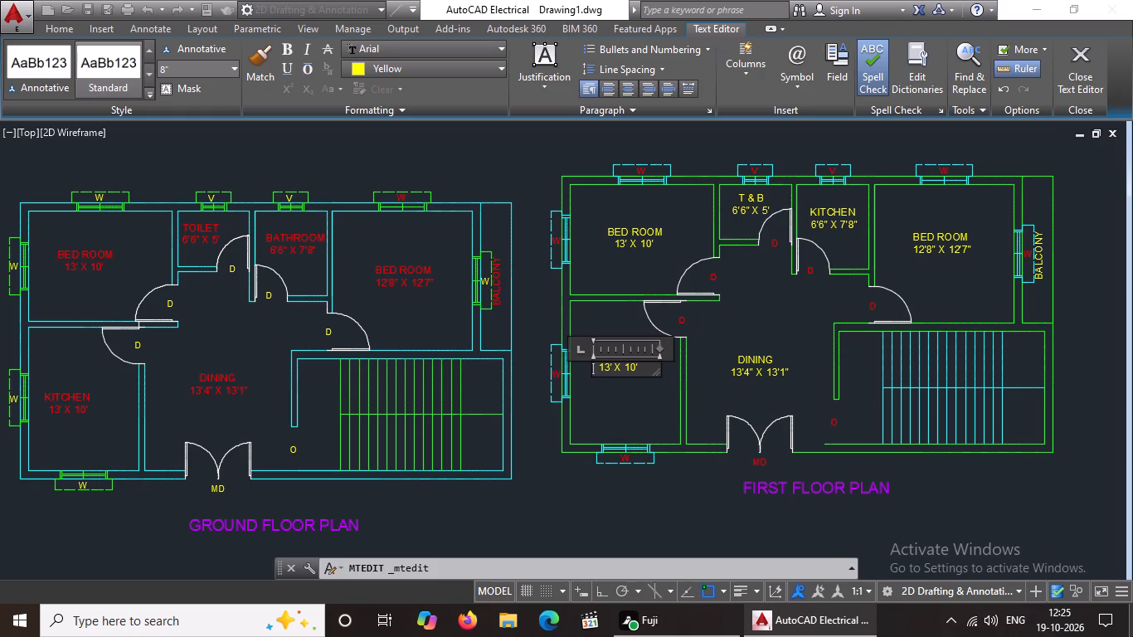
key(Return)
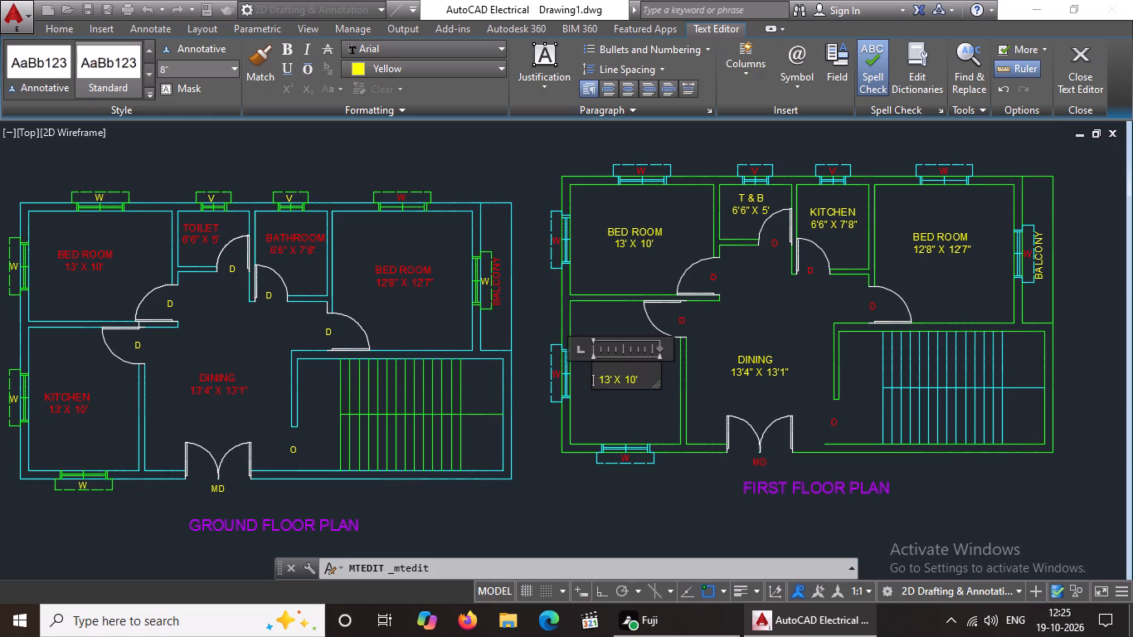
key(Up)
text(KITCHEN)
Remove the leading spaces before 13' X 10' in the first floor's KITCHEN label and finish editing.
key(Down)
key(Left)
key(Left)
key(Left)
key(Left)
key(Left)
key(Left)
key(Left)
key(Left)
key(Left)
key(BackSpace)
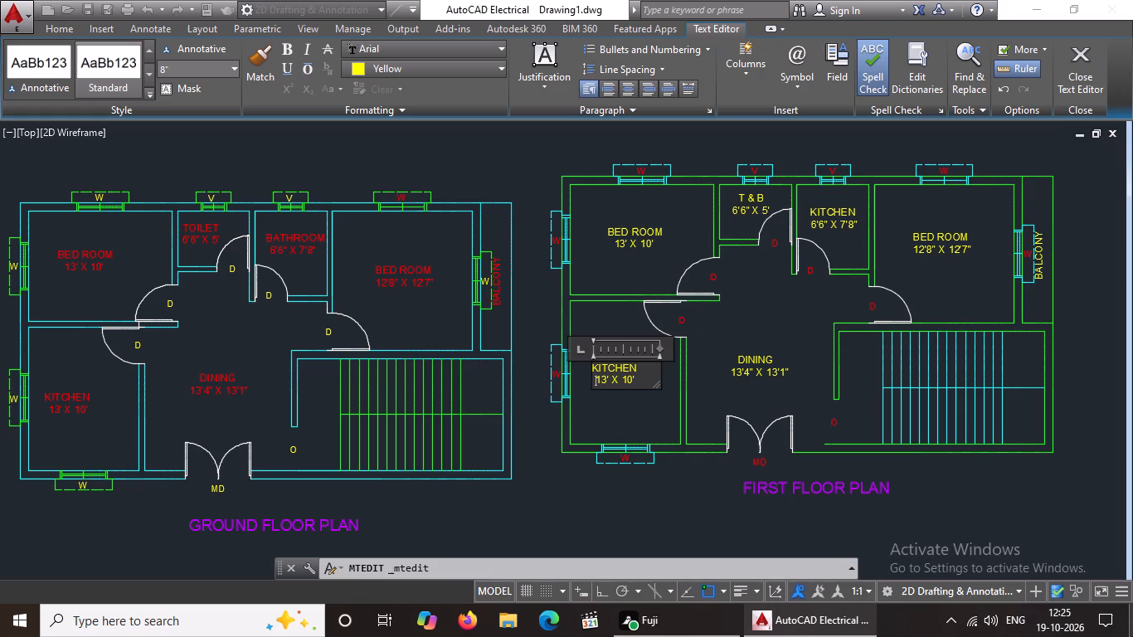
key(BackSpace)
scroll(1132, 636, up, 1)
click(681, 465)
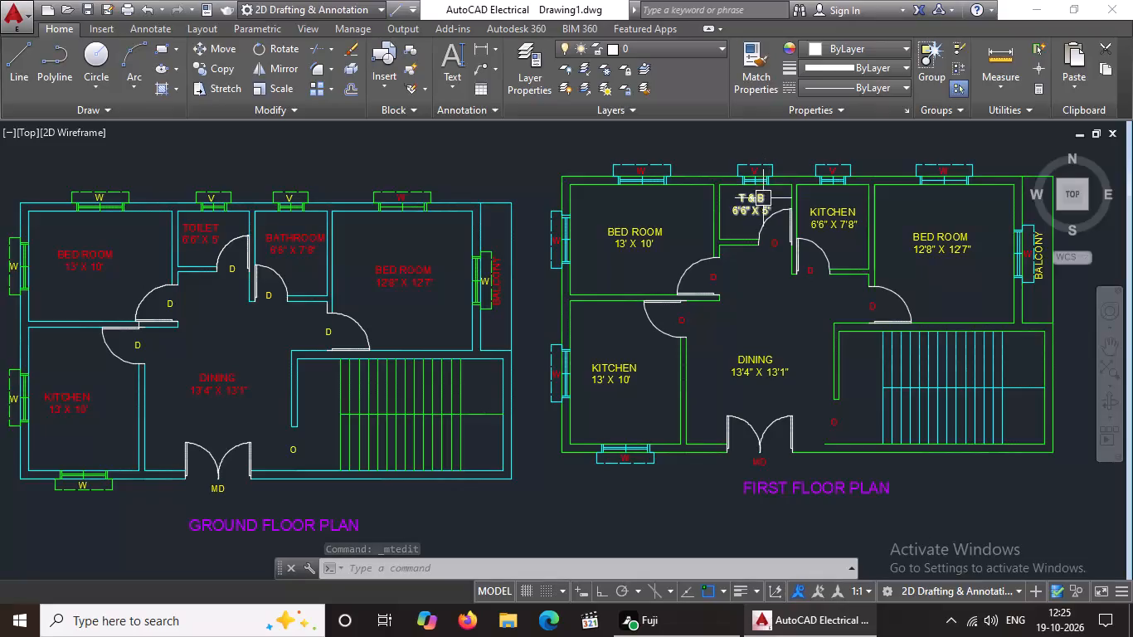
Change the first floor's T & B room name to TOILET.
middle_drag(761, 203, 703, 341)
double_click(694, 337)
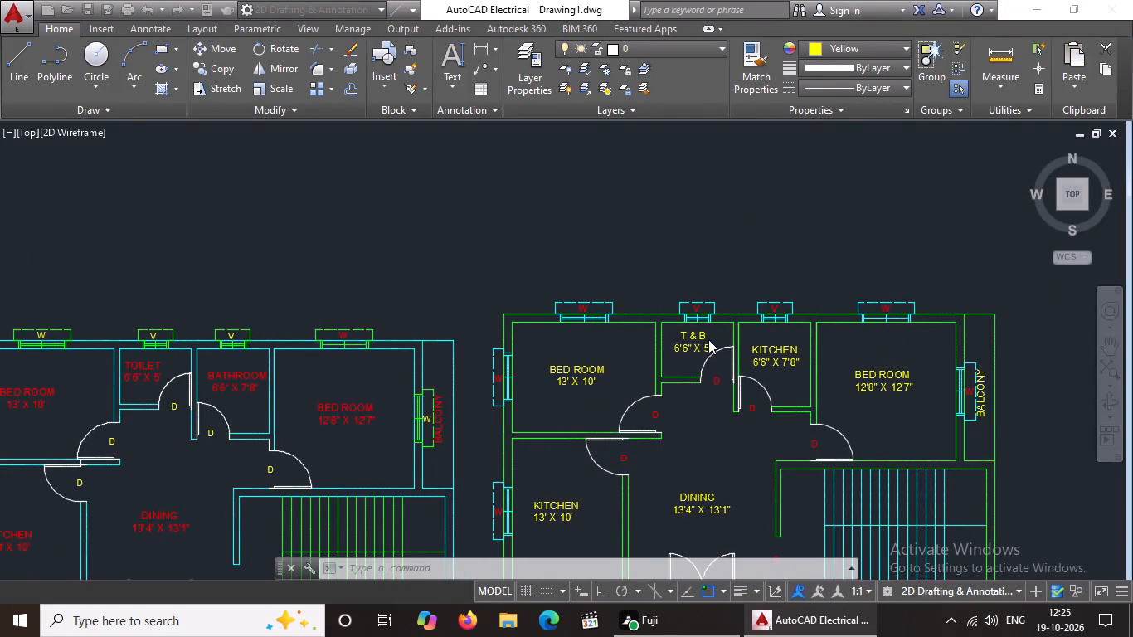
click(712, 338)
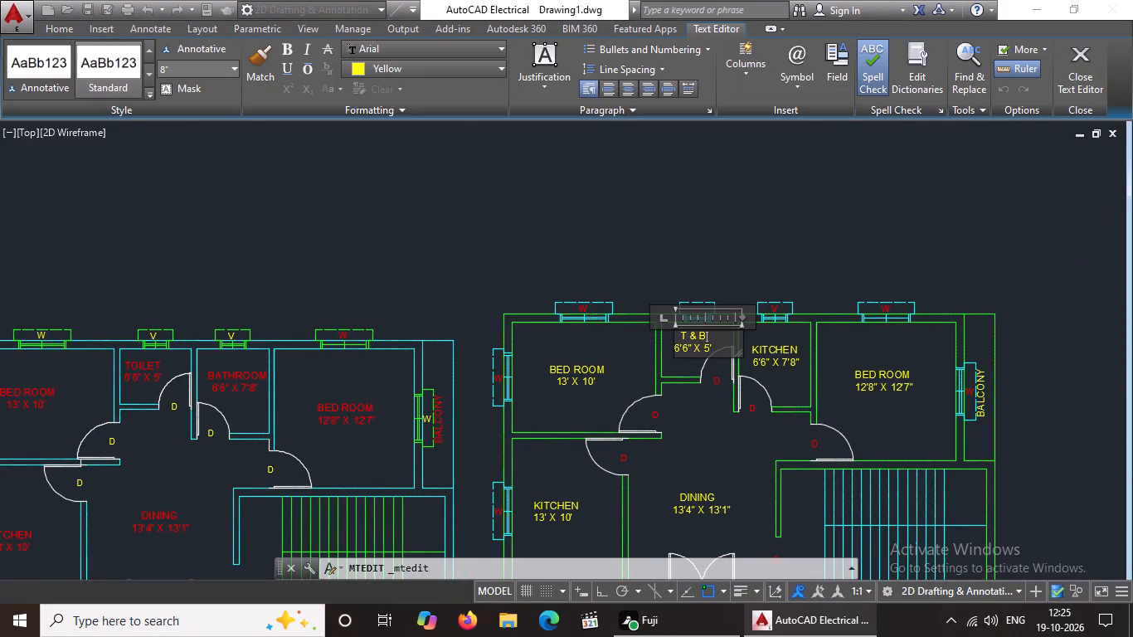
key(BackSpace)
key(BackSpace)
key(BackSpace)
key(BackSpace)
text(OILET)
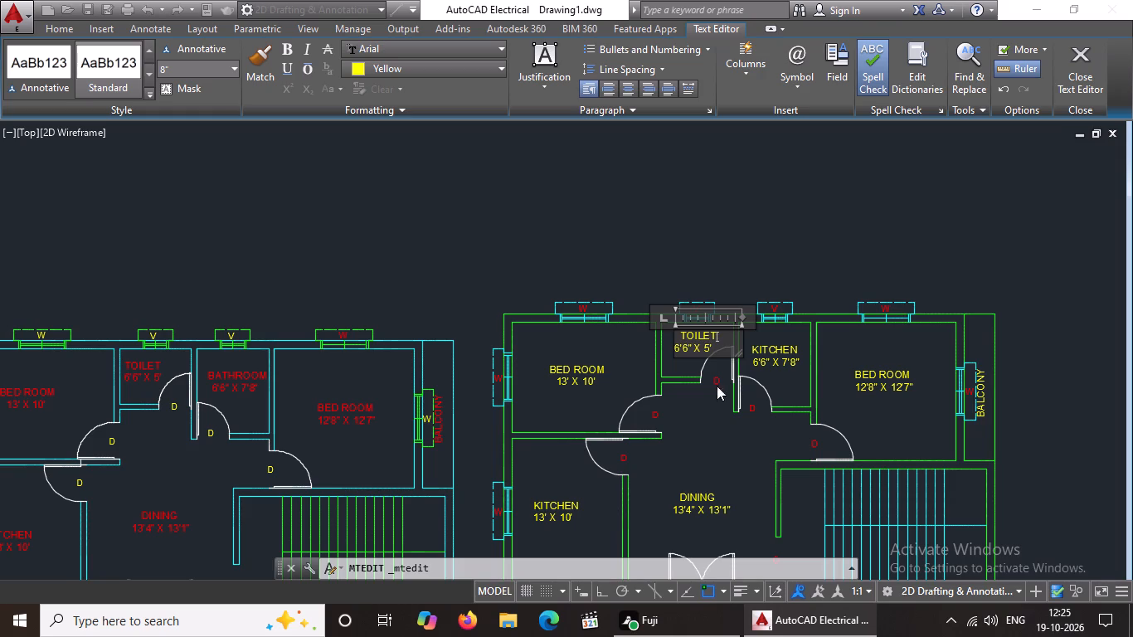
Remove the leading space before TOILET in the first floor label and finish editing.
click(679, 334)
key(BackSpace)
key(BackSpace)
key(BackSpace)
click(782, 347)
Replace KITCHEN with BATHROOM in the label of the first floor's 6'6" X 7'8" room.
click(782, 347)
double_click(795, 355)
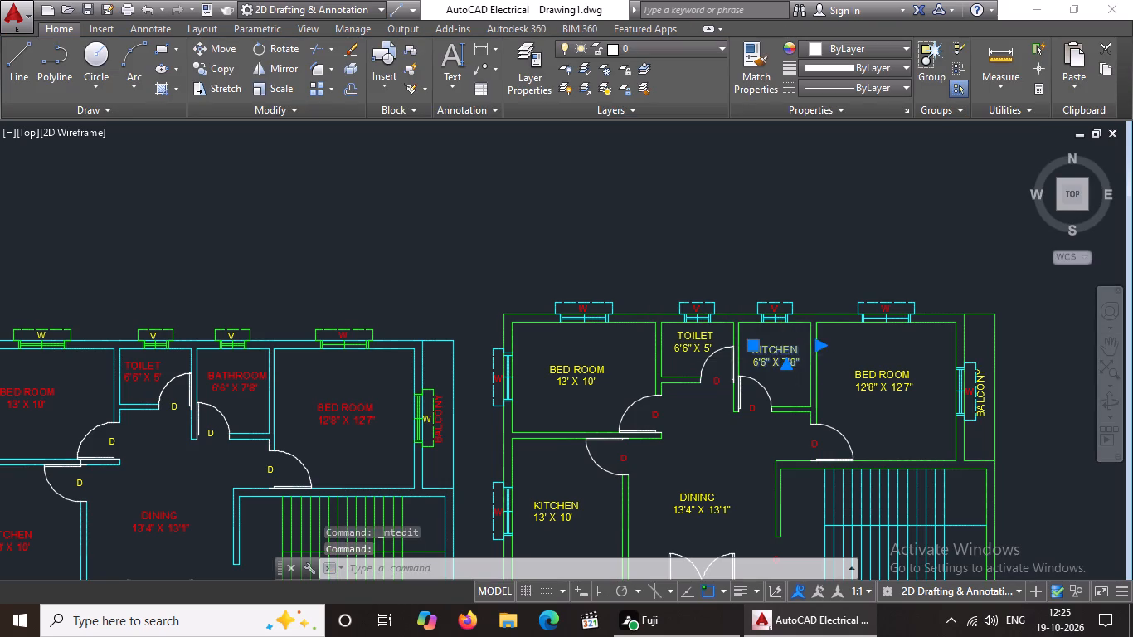
click(805, 351)
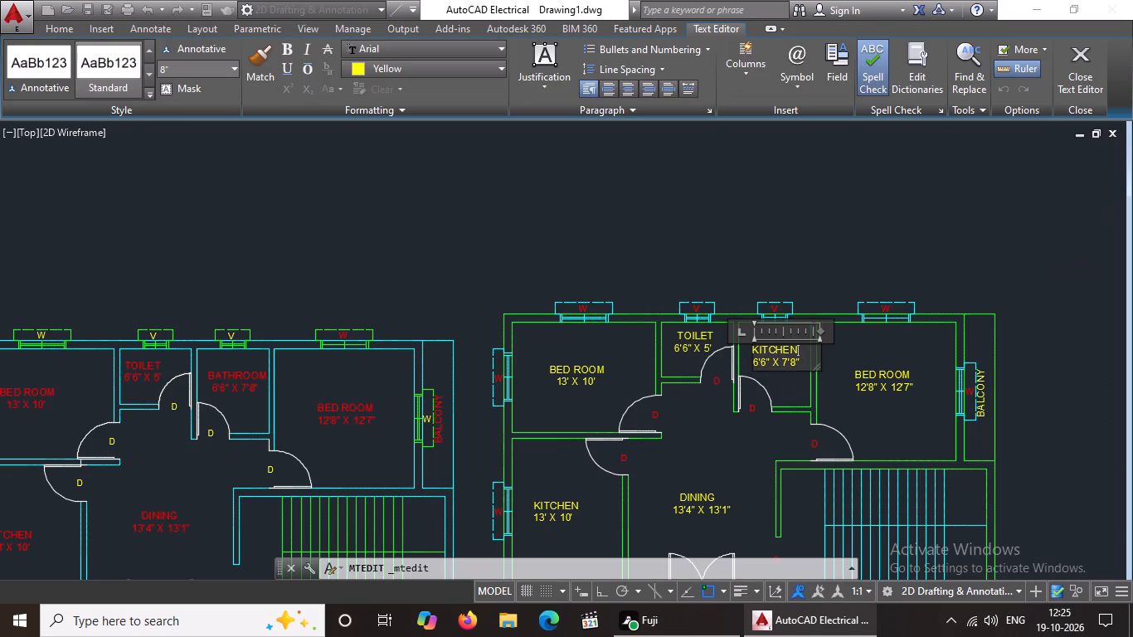
key(BackSpace)
key(BackSpace)
key(BackSpace)
key(BackSpace)
key(BackSpace)
key(BackSpace)
key(BackSpace)
key(BackSpace)
text(BATH)
text(ROOM)
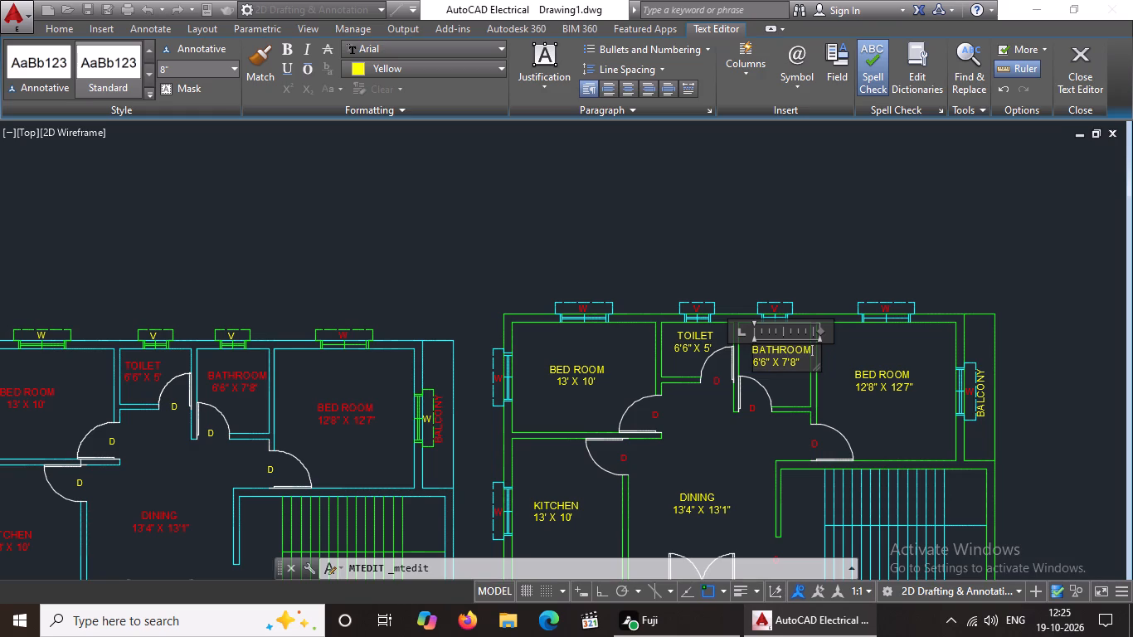
Indent the 6'6" X 7'8" line of the first floor's BATHROOM label by two spaces and finish editing.
key(Down)
key(Left)
key(Left)
key(Left)
key(Left)
key(Left)
key(Left)
key(Left)
key(Left)
key(Left)
key(Left)
key(Left)
key(space)
key(space)
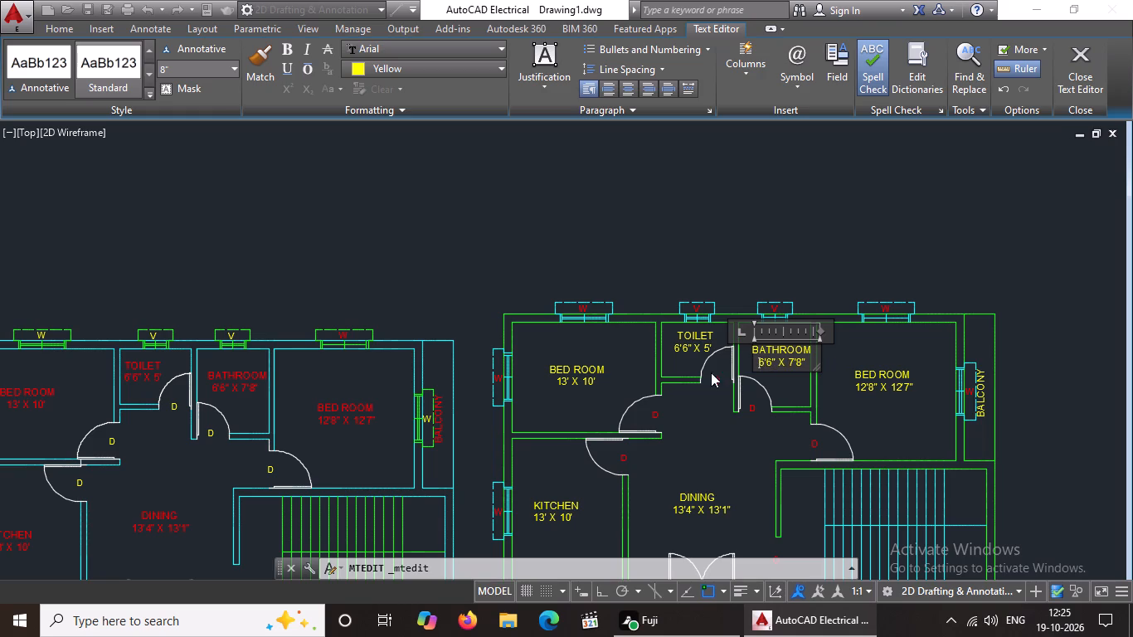
click(843, 393)
Examine both floor plans side by side, comparing their room labels, doors, windows and walls.
scroll(856, 399, down, 2)
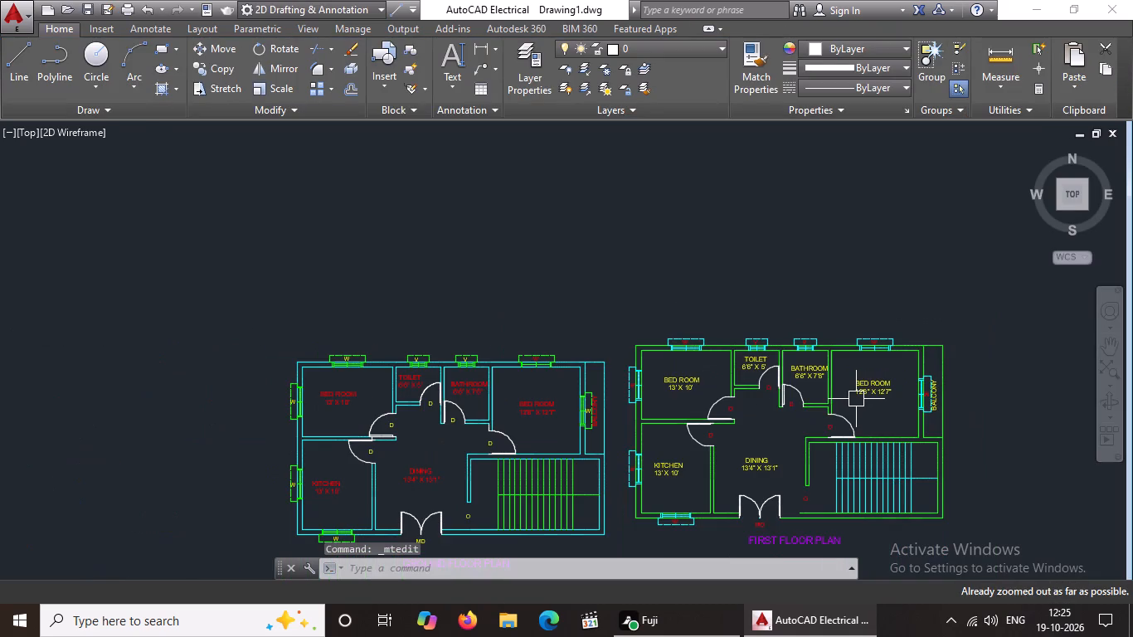
middle_drag(814, 461, 814, 460)
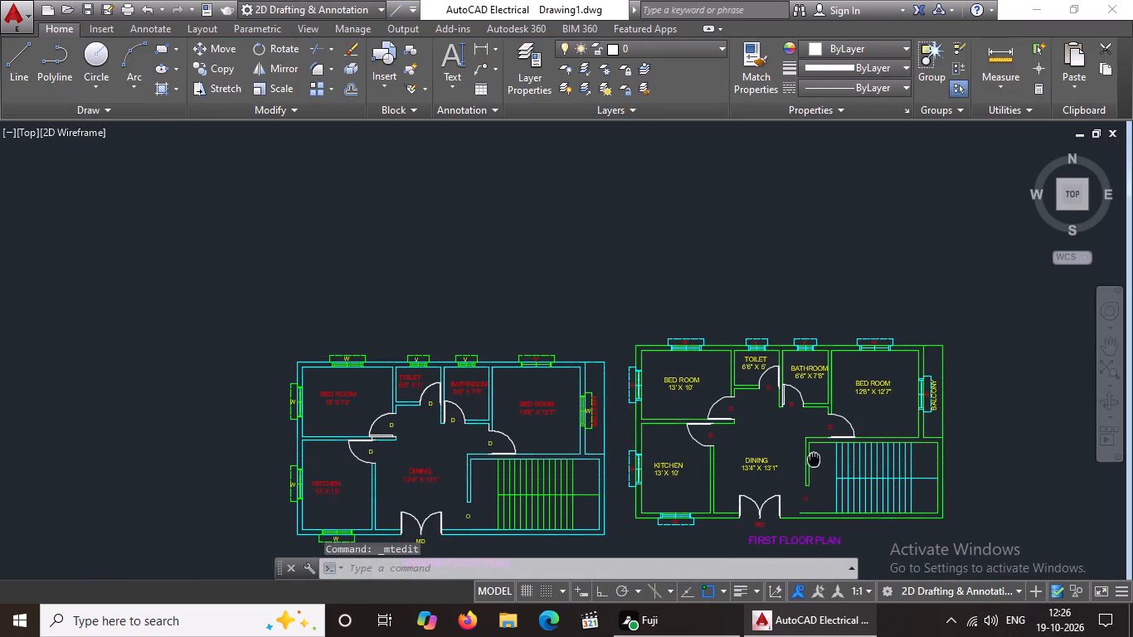
middle_drag(814, 460, 803, 396)
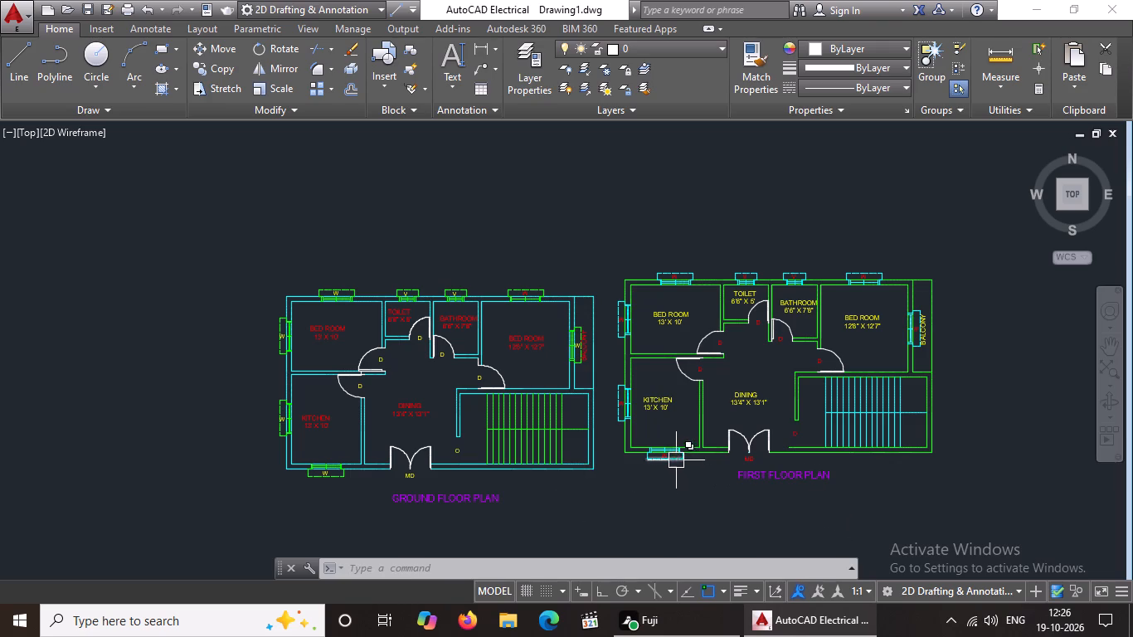
scroll(717, 391, up, 1)
scroll(717, 391, down, 3)
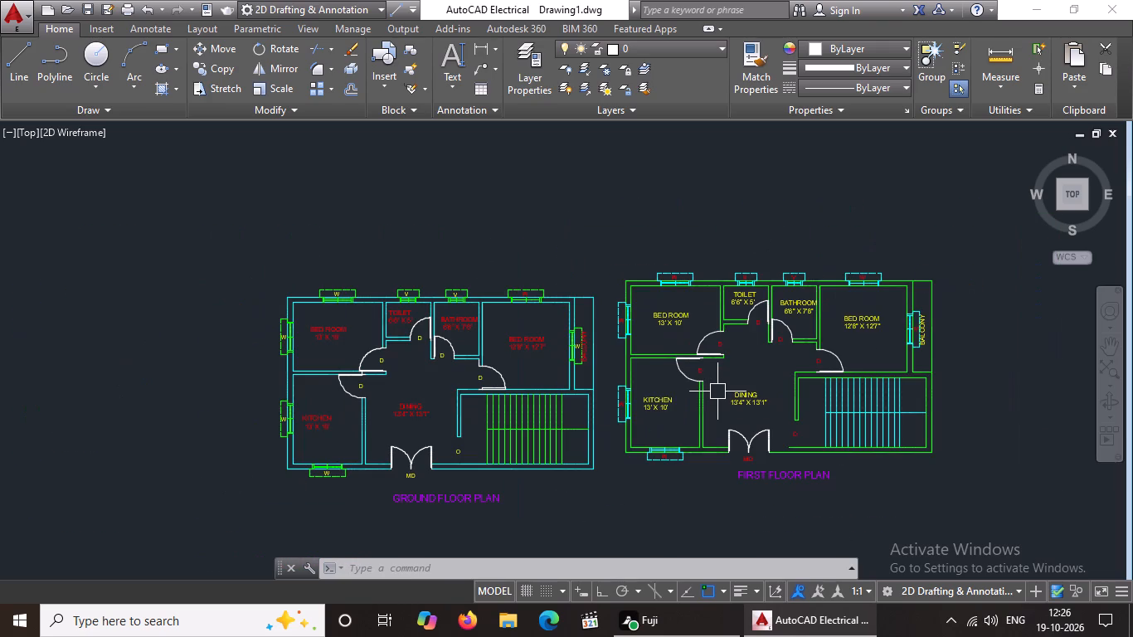
scroll(718, 391, up, 1)
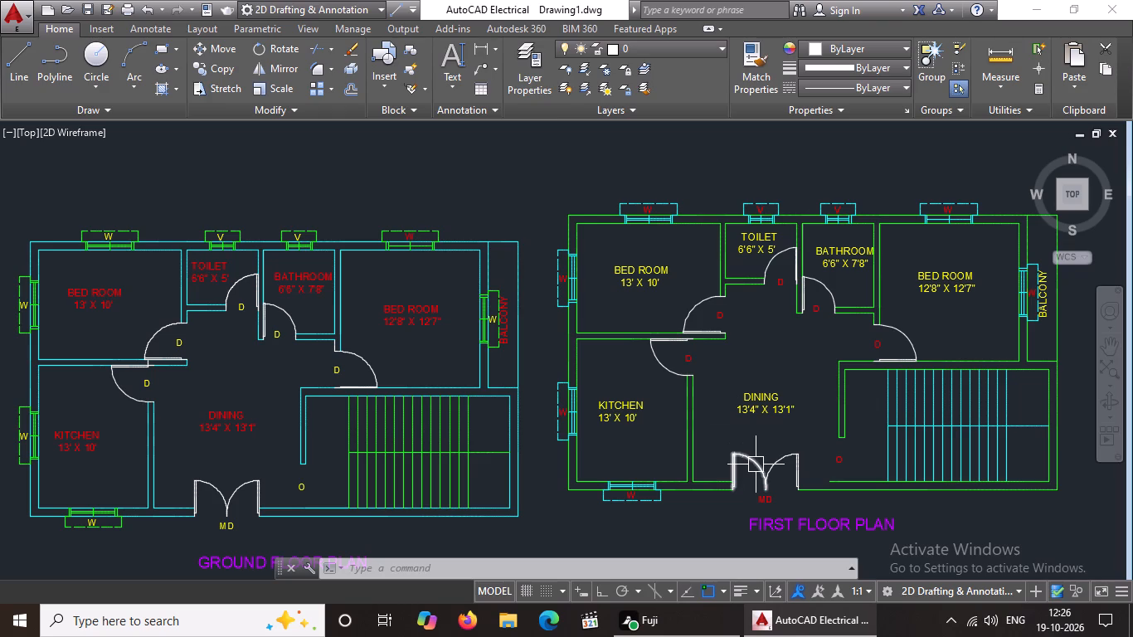
scroll(756, 472, down, 2)
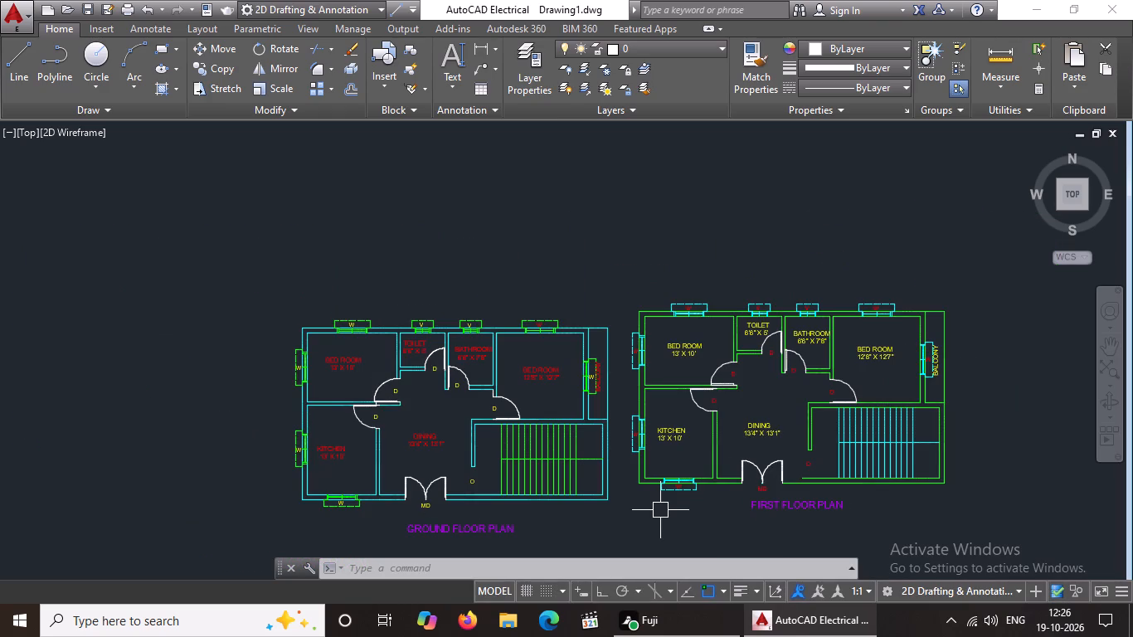
scroll(694, 448, down, 2)
middle_drag(538, 432, 558, 421)
middle_drag(515, 512, 553, 469)
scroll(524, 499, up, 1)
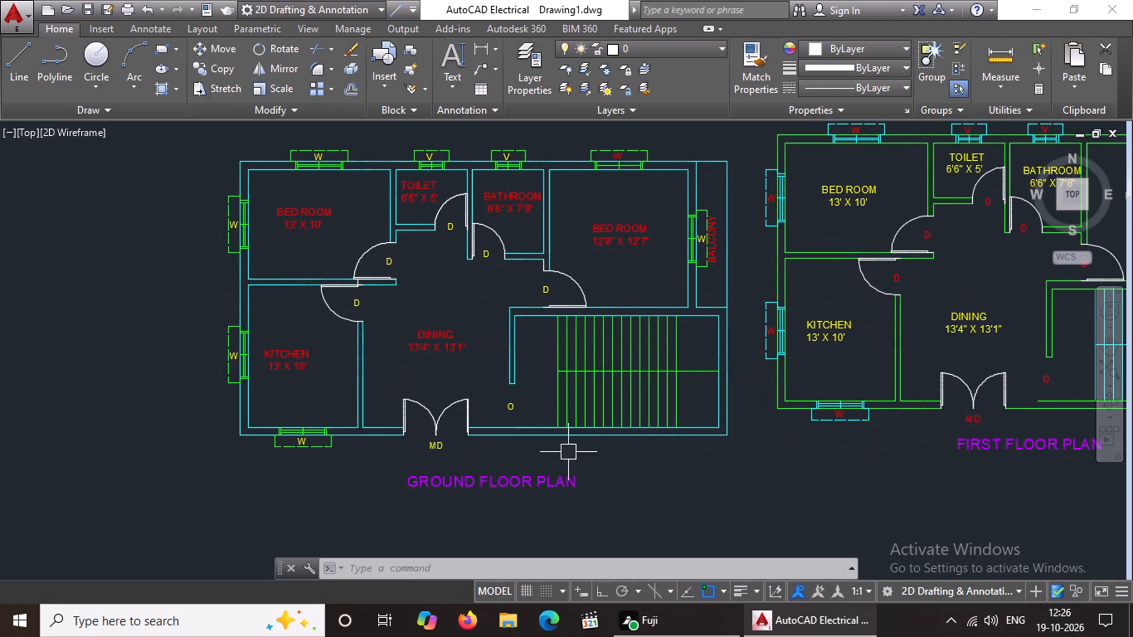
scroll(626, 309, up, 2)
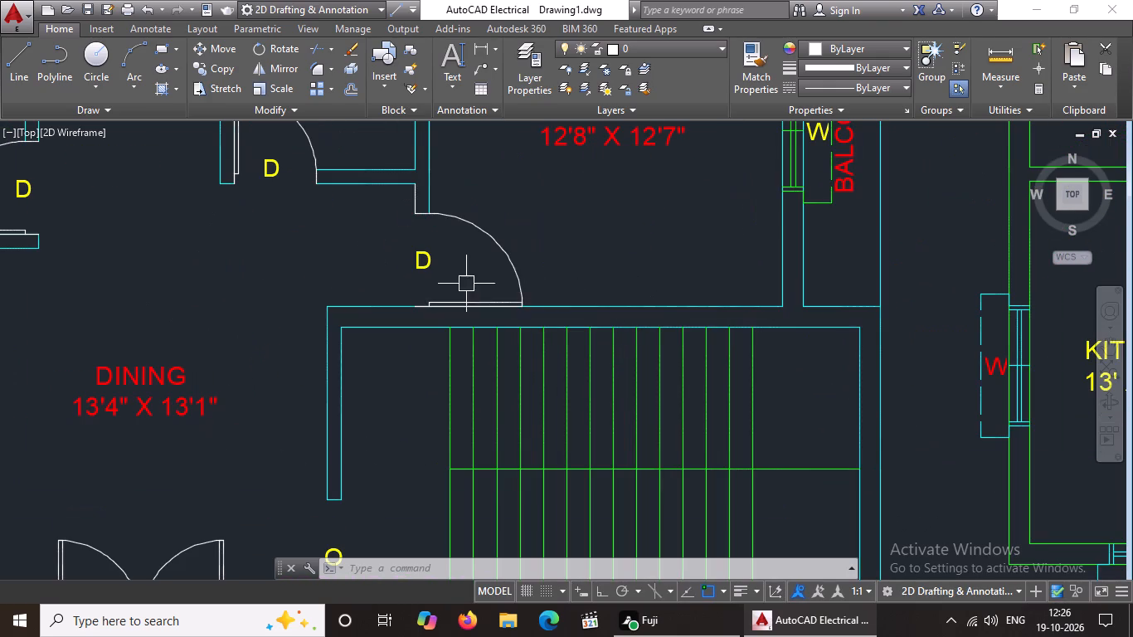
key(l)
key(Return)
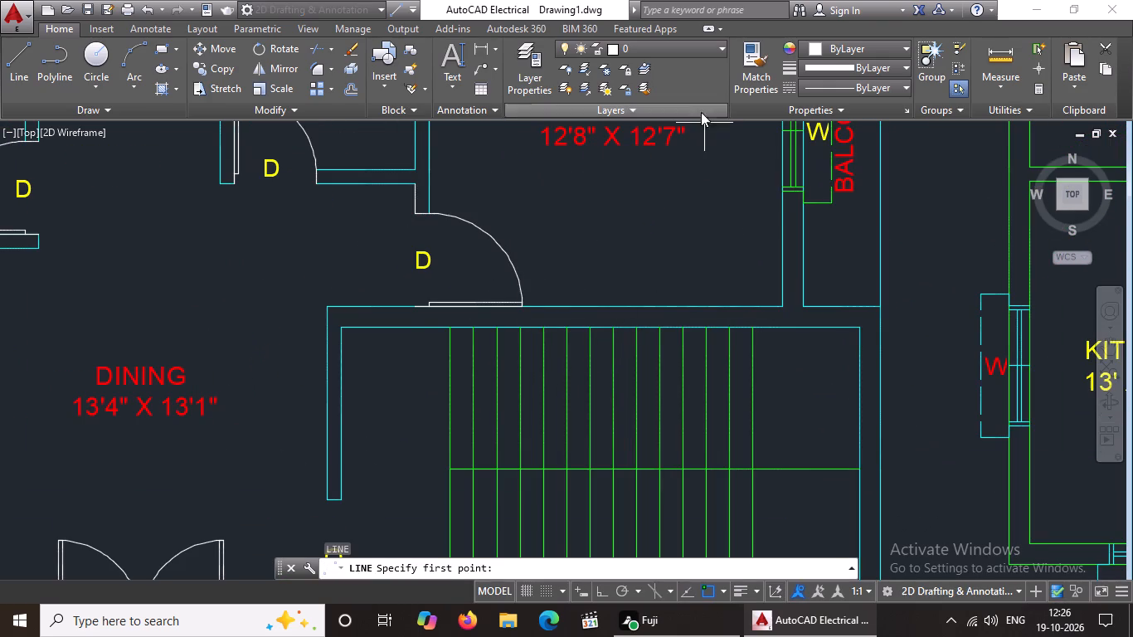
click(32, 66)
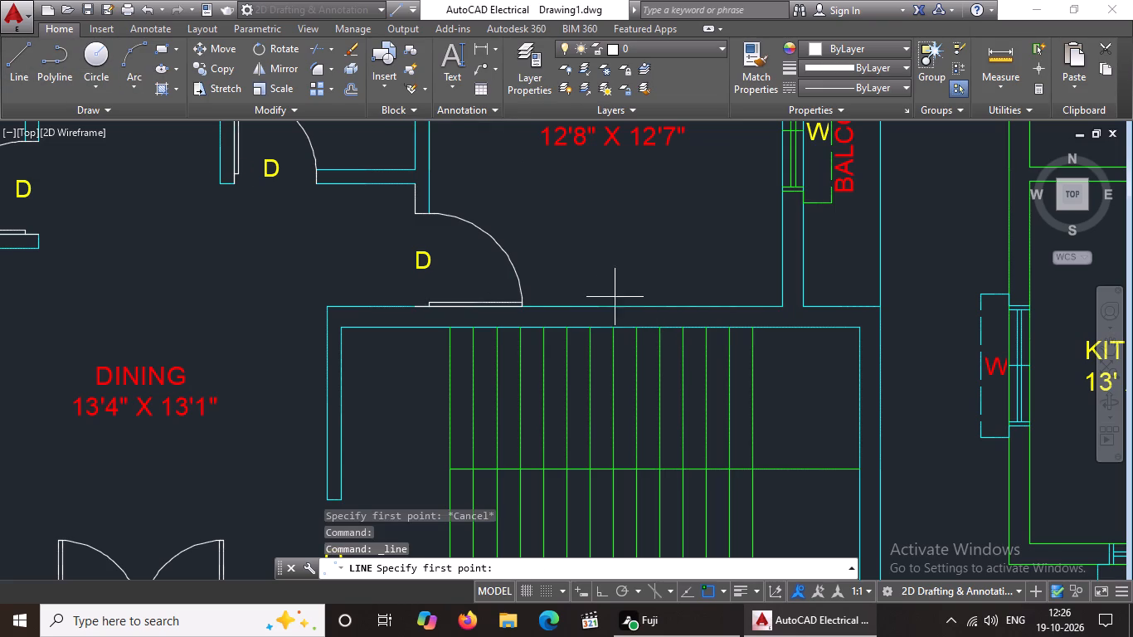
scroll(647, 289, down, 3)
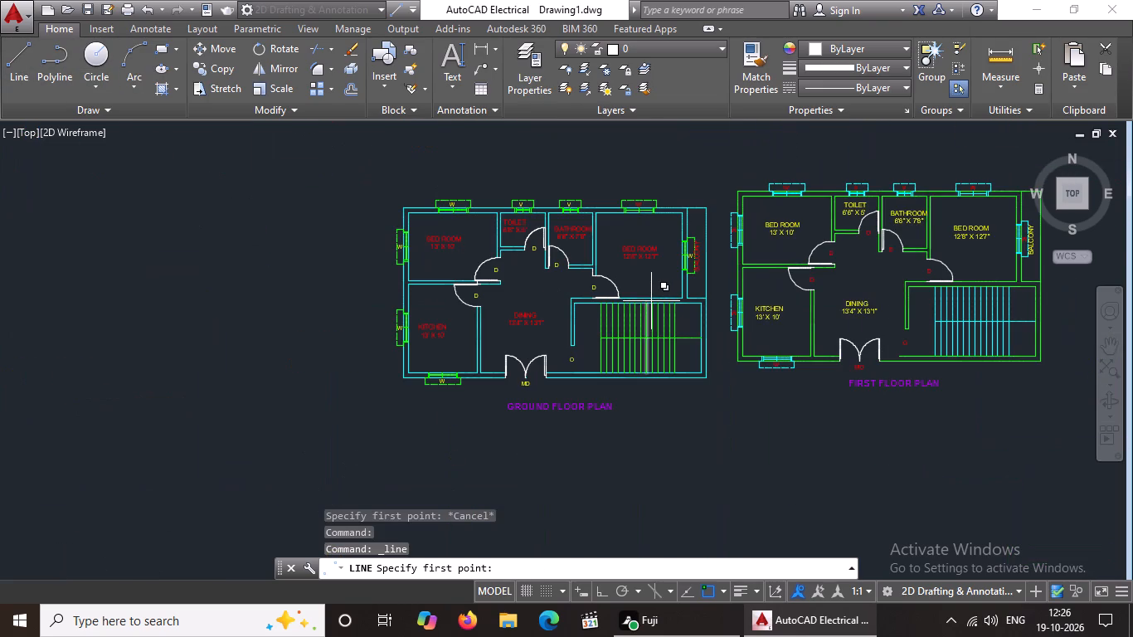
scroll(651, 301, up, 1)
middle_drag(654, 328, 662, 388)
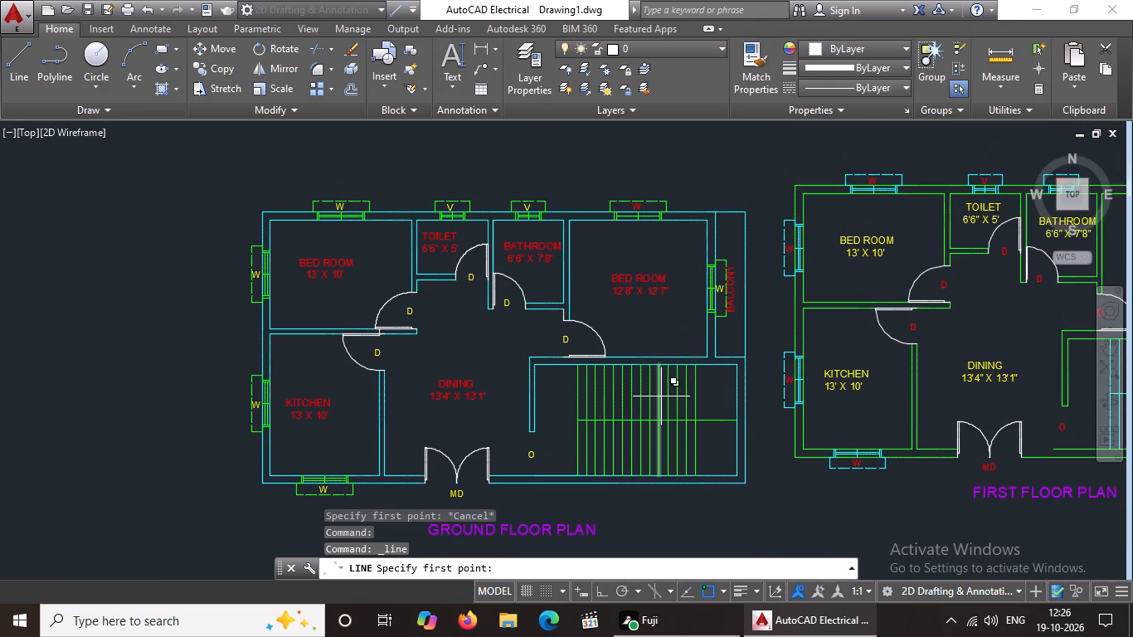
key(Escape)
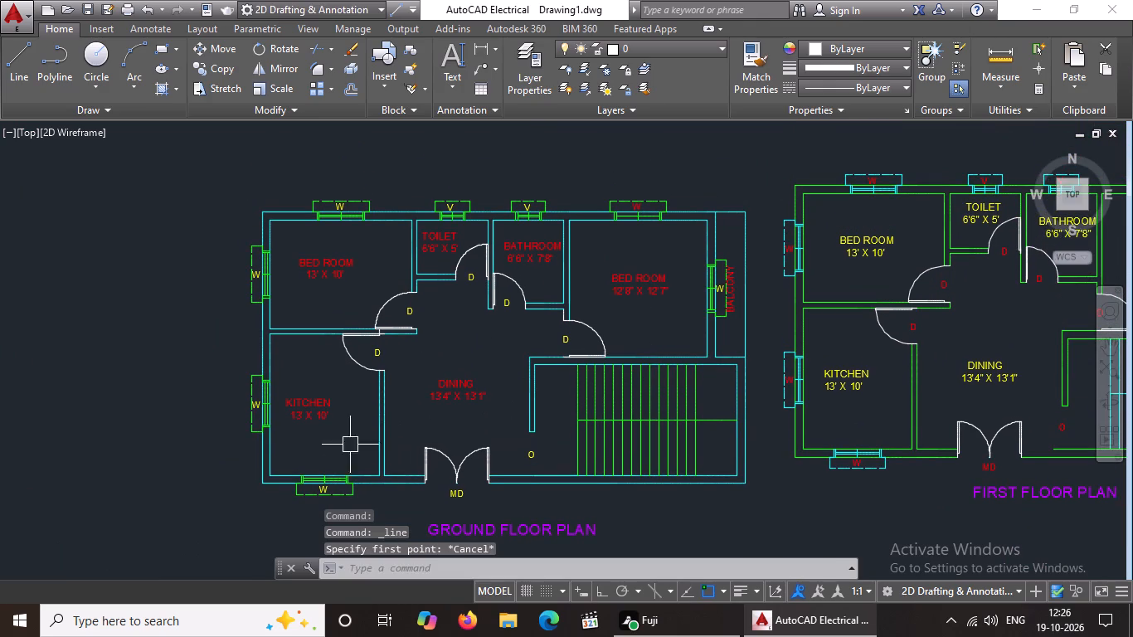
Copy the ground floor kitchen's bottom window with its W label onto the wall between the 12'8" X 12'7" bedroom and the staircase.
scroll(290, 460, up, 2)
scroll(289, 460, down, 3)
scroll(300, 478, up, 2)
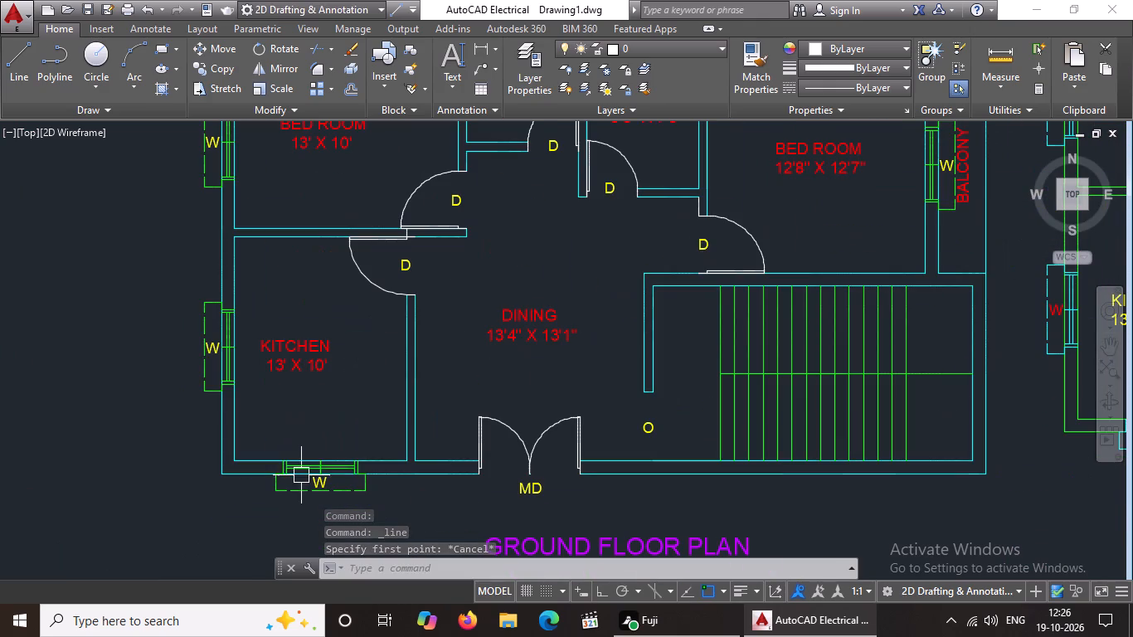
click(257, 440)
click(382, 500)
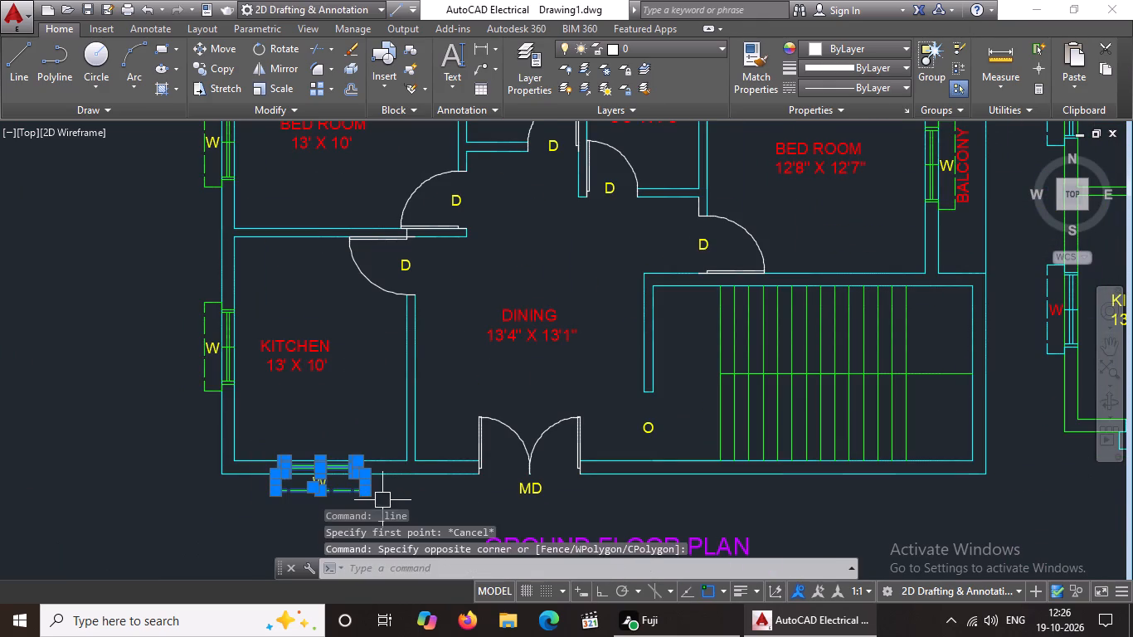
click(225, 63)
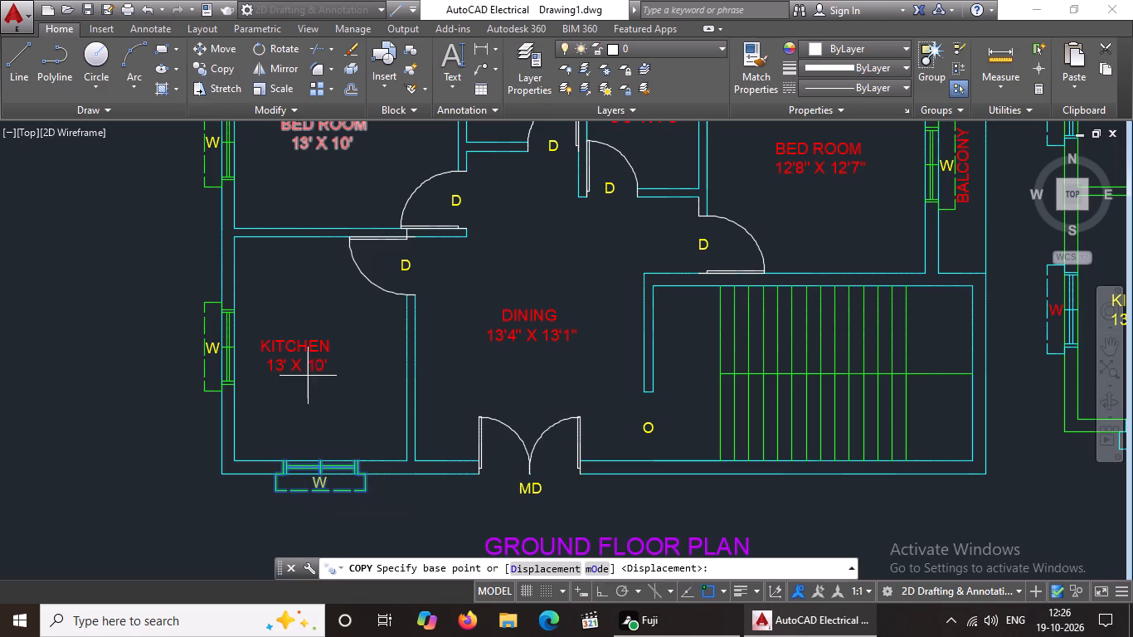
click(326, 462)
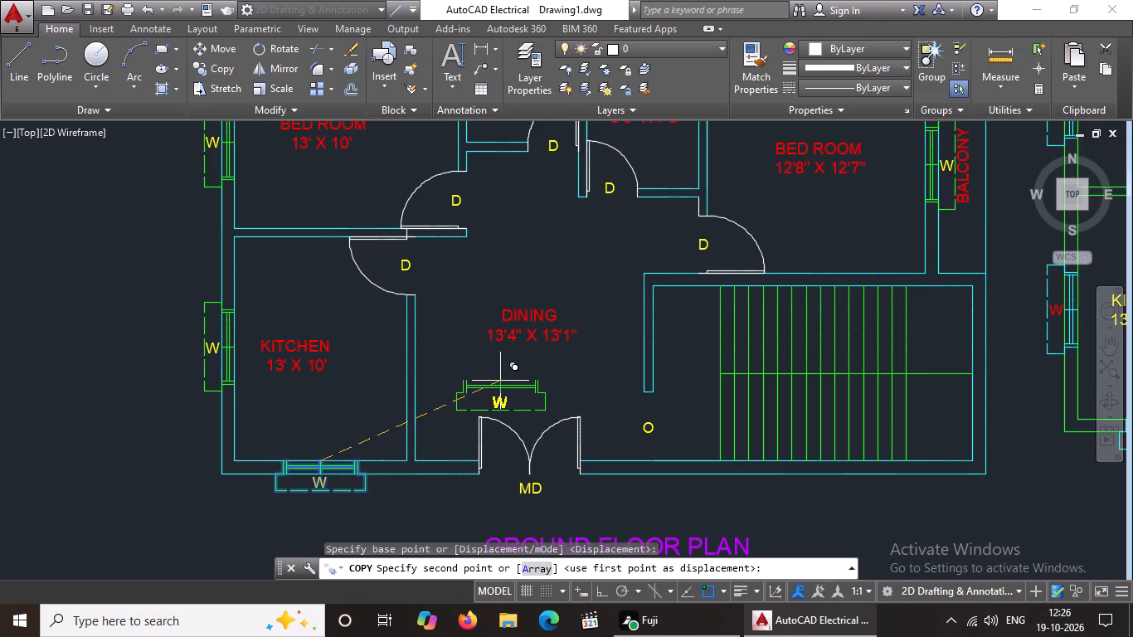
scroll(503, 378, down, 2)
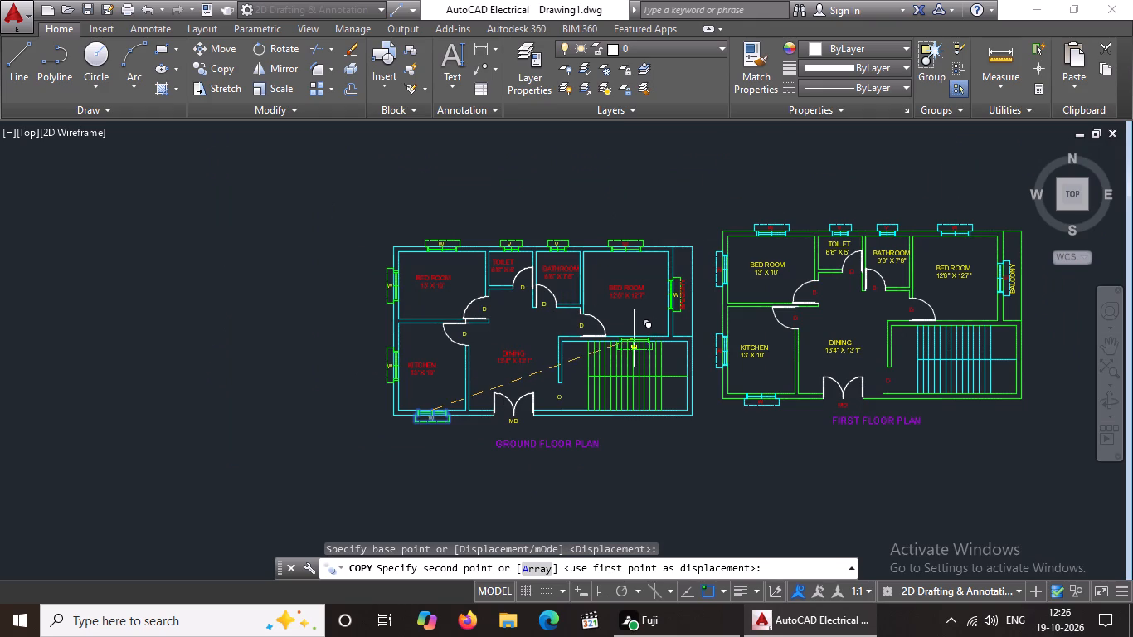
scroll(633, 330, up, 2)
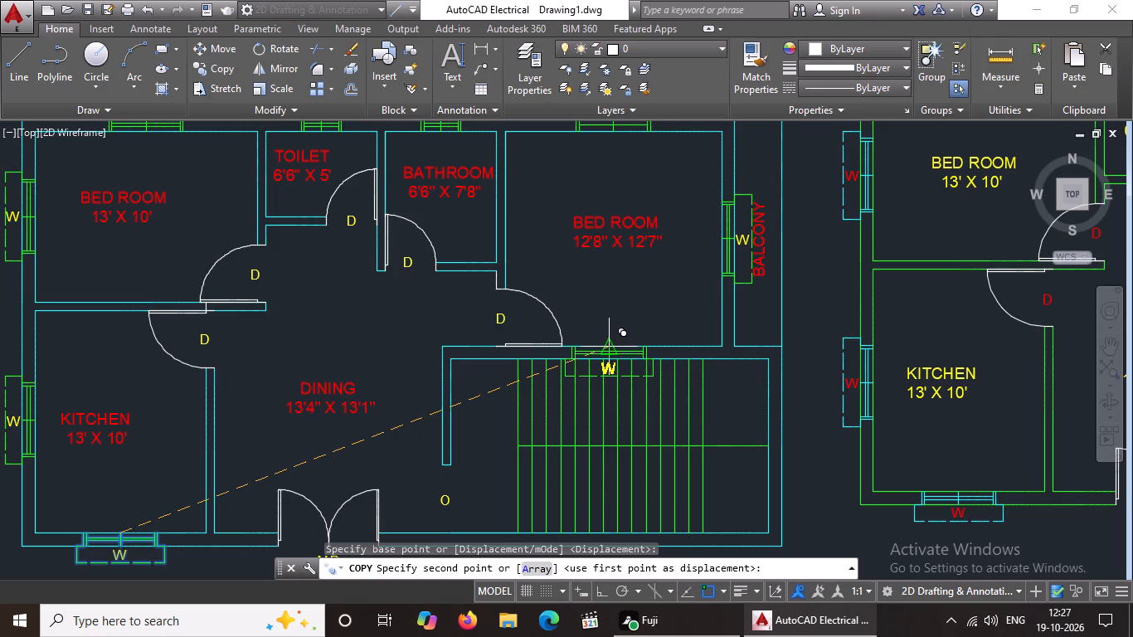
scroll(819, 388, down, 4)
middle_drag(811, 390, 615, 456)
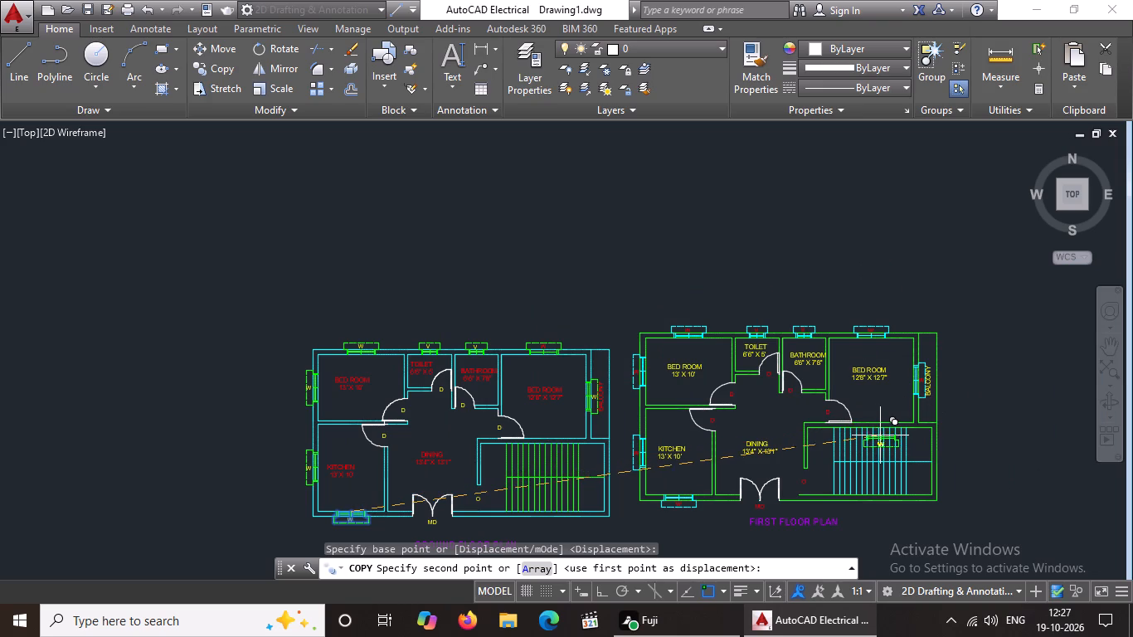
scroll(567, 443, up, 3)
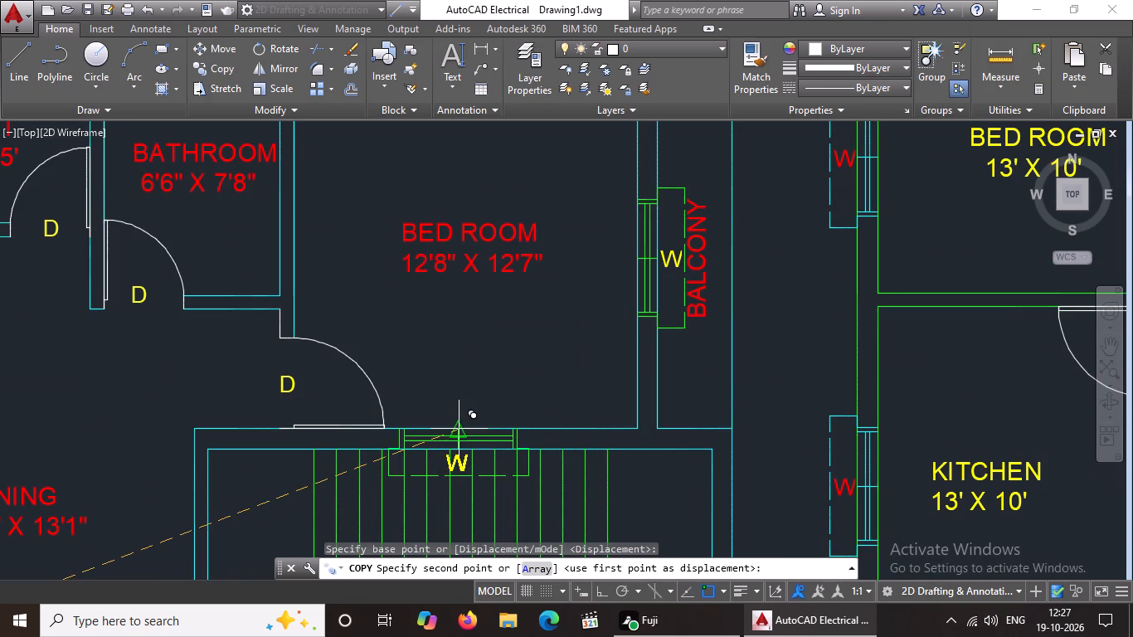
click(458, 426)
scroll(542, 412, down, 3)
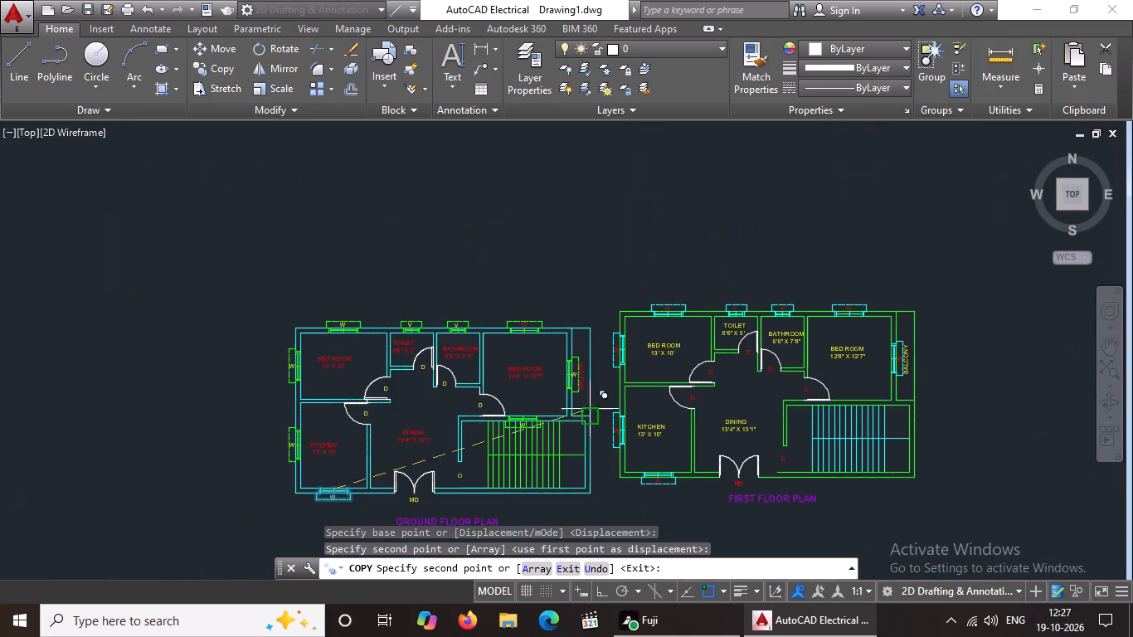
scroll(843, 401, up, 3)
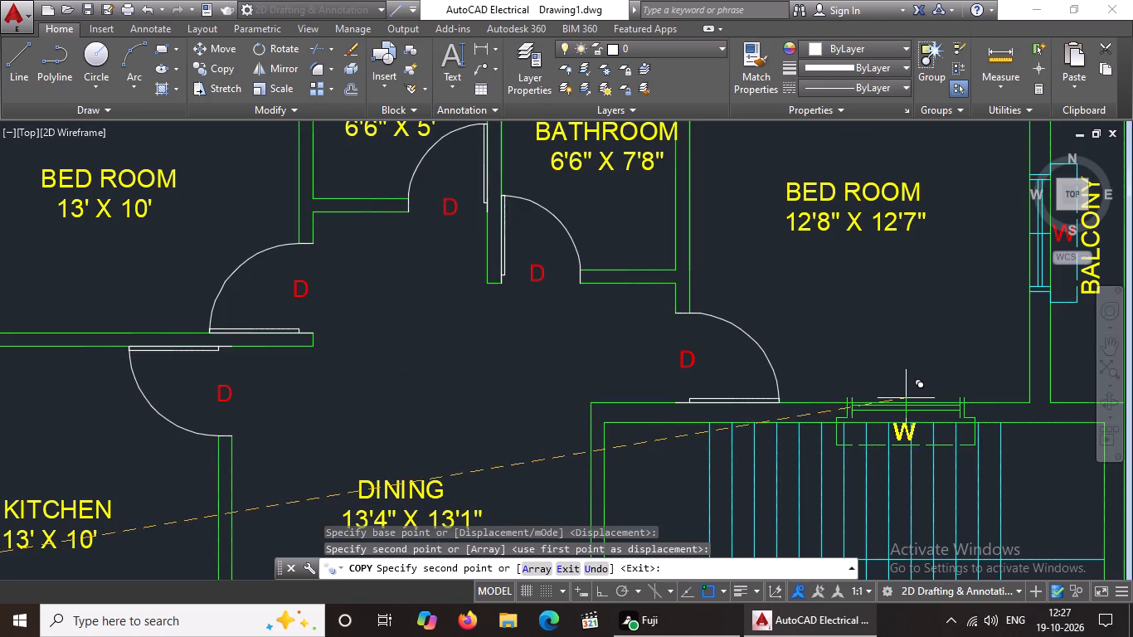
key(Escape)
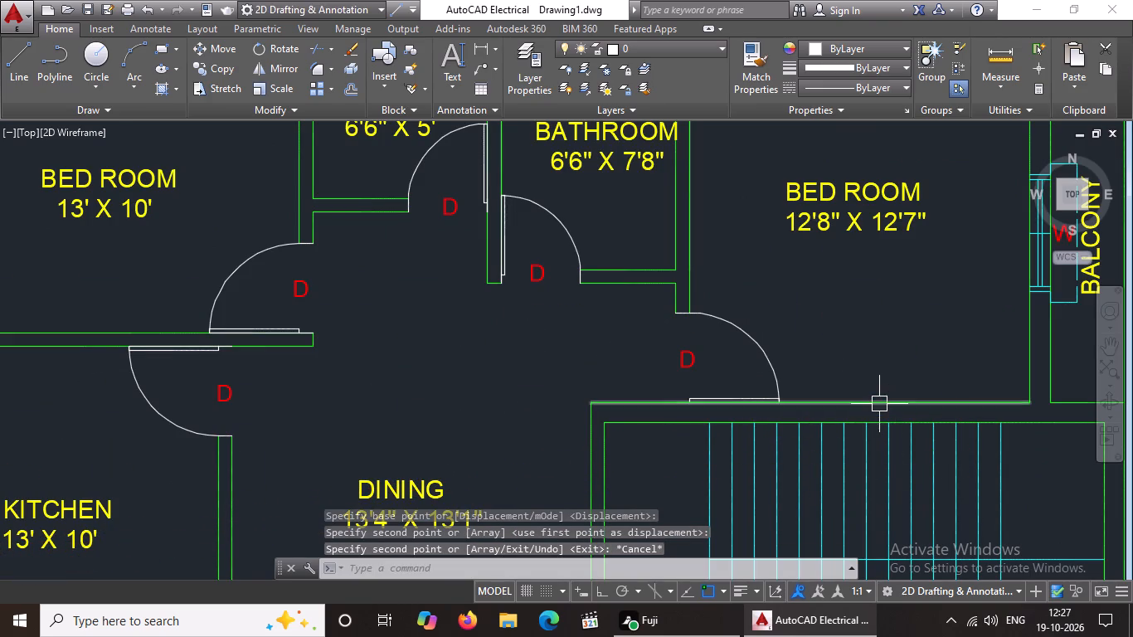
Compare the wall line between the 12'8" X 12'7" bedroom and the staircase on both floor plans.
click(879, 404)
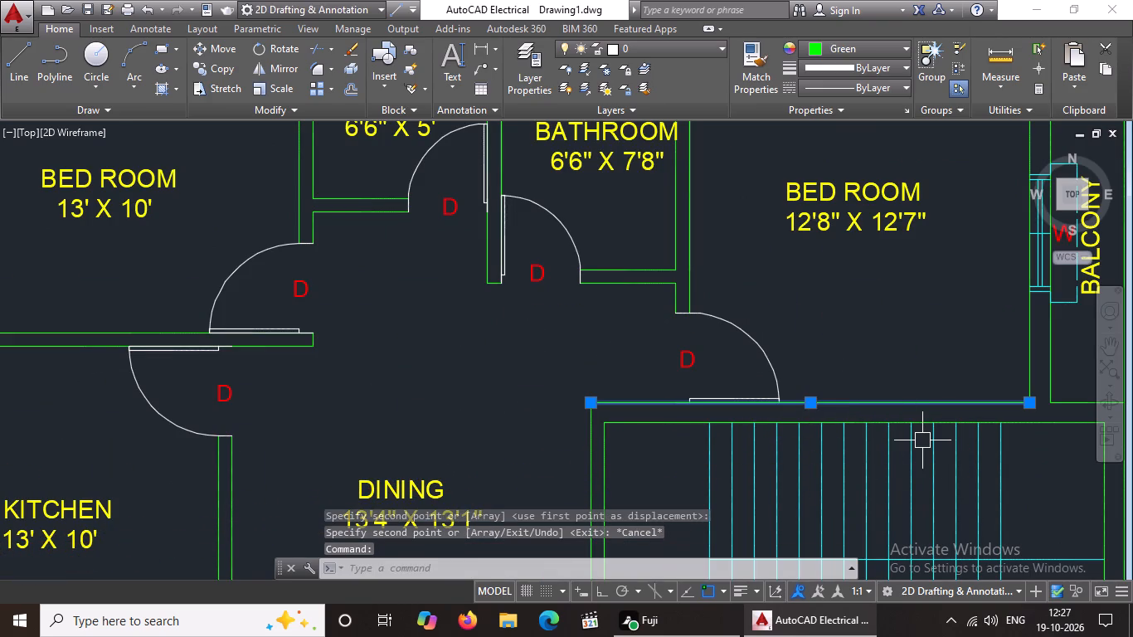
scroll(357, 377, down, 4)
key(Escape)
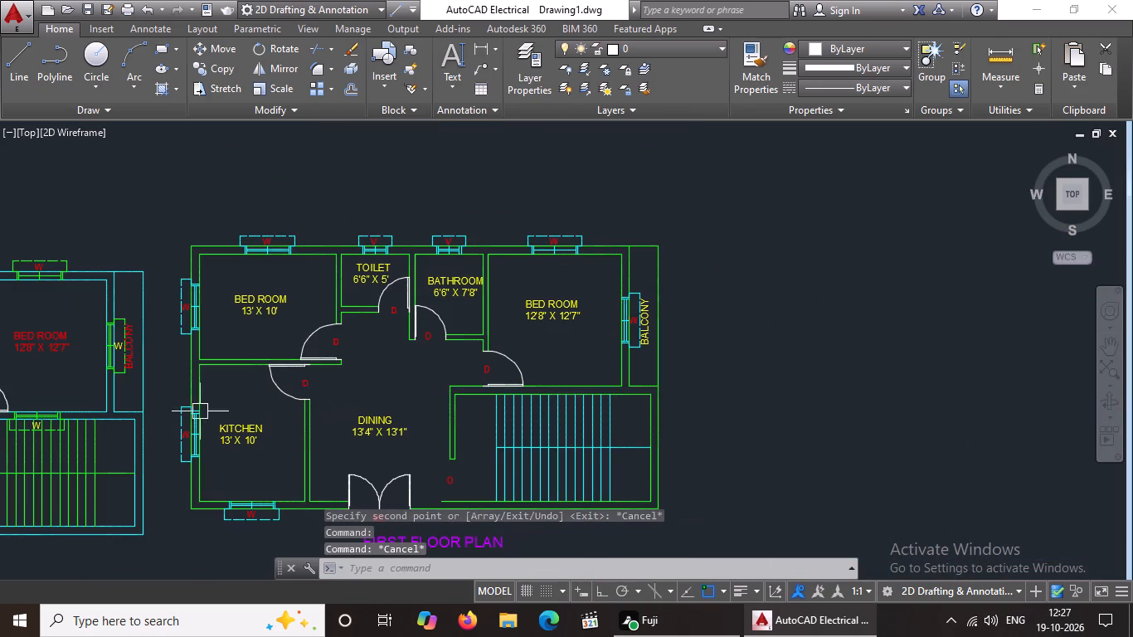
scroll(168, 410, down, 2)
scroll(87, 411, up, 3)
click(90, 425)
scroll(121, 412, down, 5)
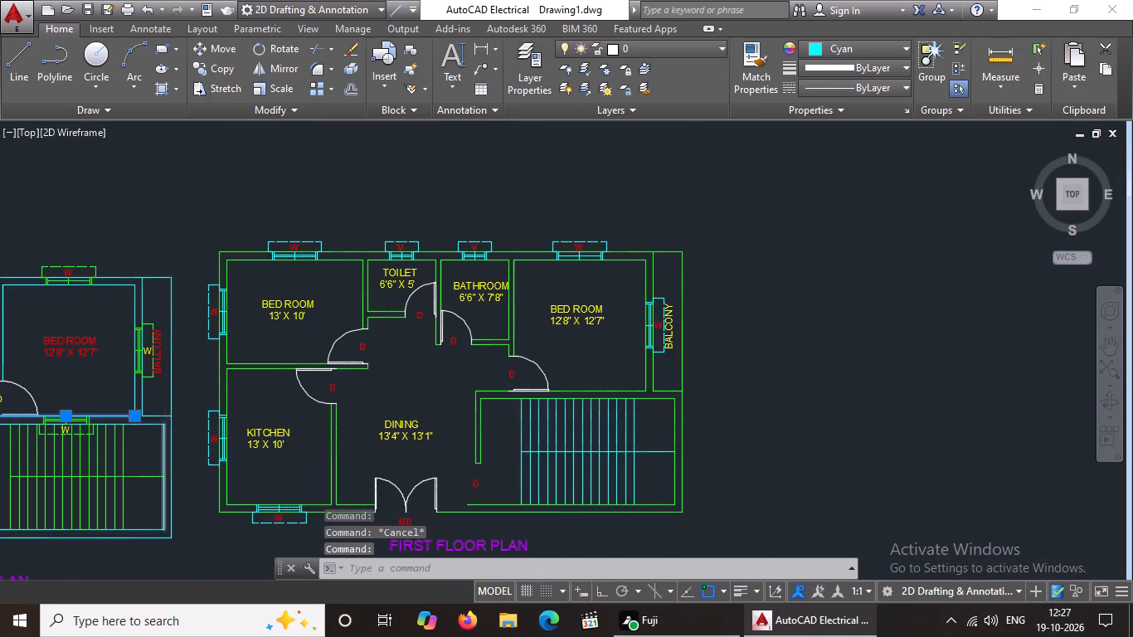
scroll(159, 420, down, 1)
middle_drag(92, 381, 386, 415)
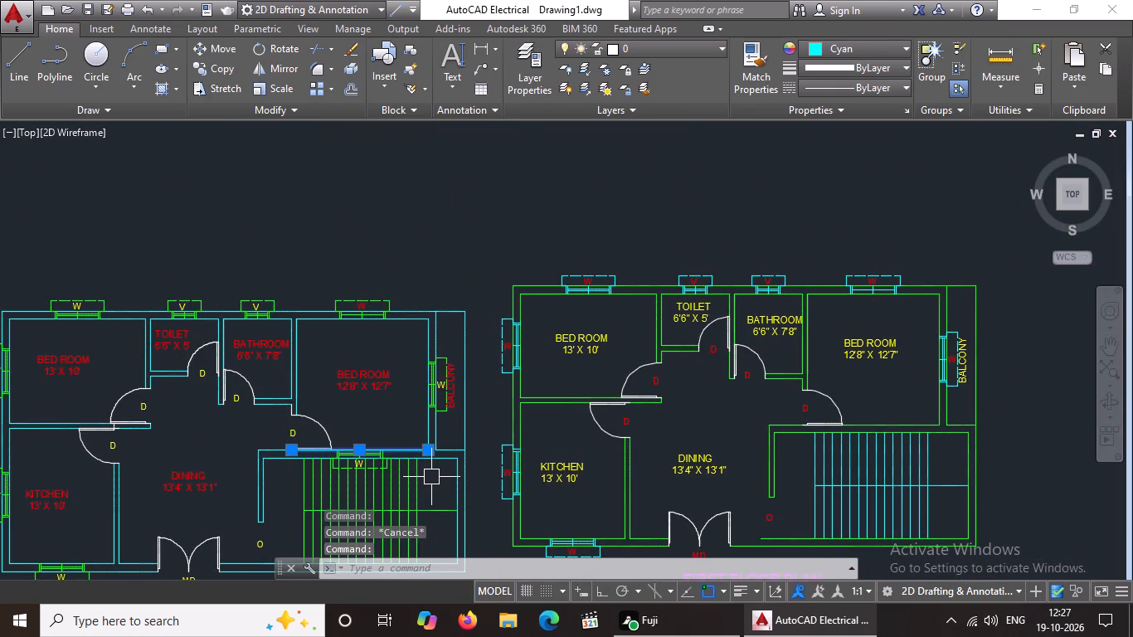
key(Escape)
Trim the first floor's upper staircase wall line between the wall corner and the 12'8" X 12'7" bedroom's door.
middle_drag(776, 427, 588, 498)
scroll(618, 519, up, 2)
key(Escape)
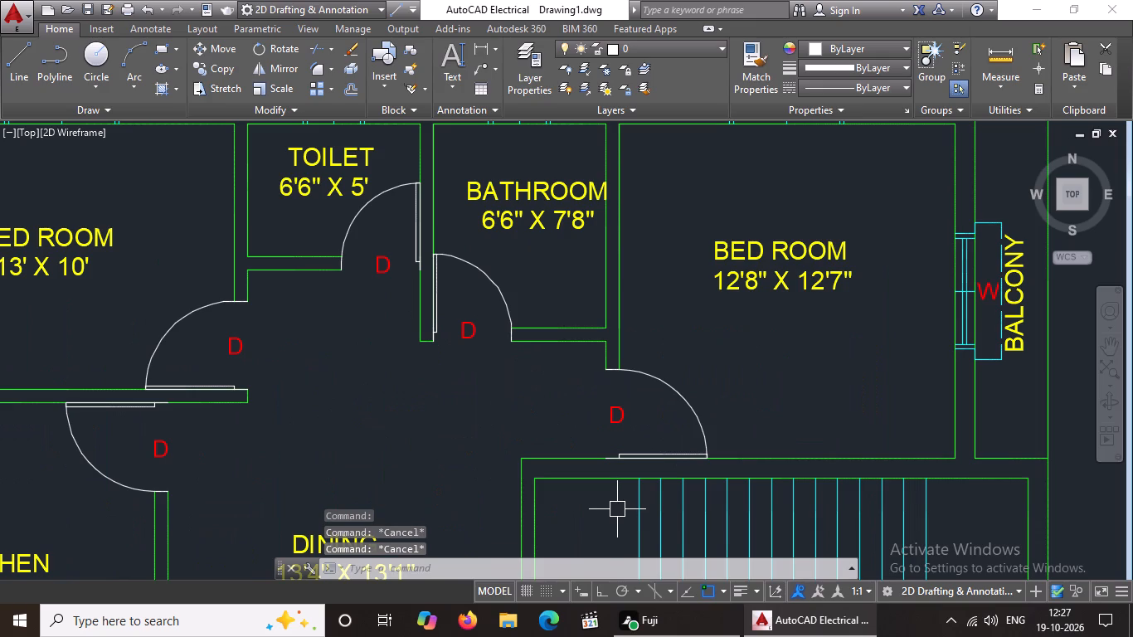
key(t)
key(r)
key(space)
key(space)
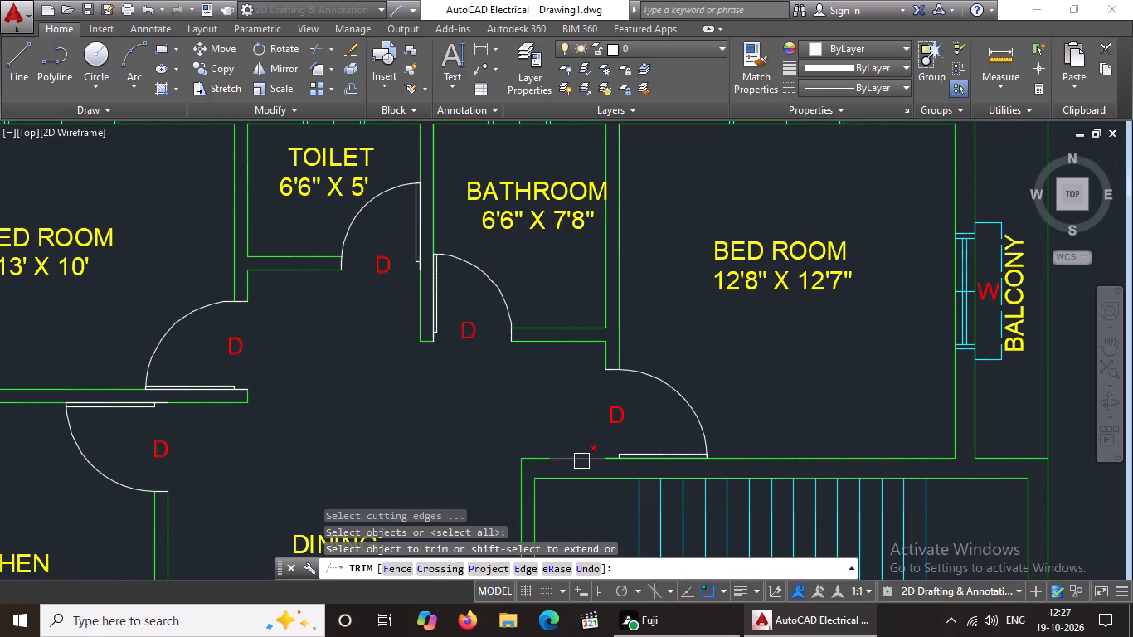
click(581, 461)
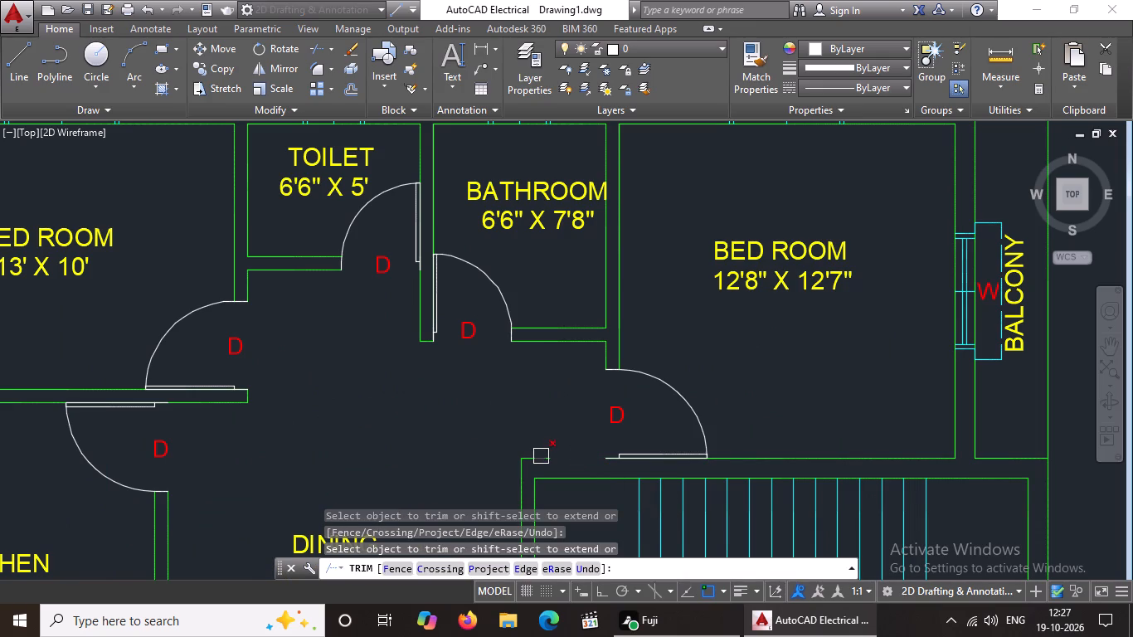
click(543, 456)
key(Escape)
Erase the two leftover wall line pieces between the first floor's staircase corner and the bedroom door.
scroll(552, 457, up, 2)
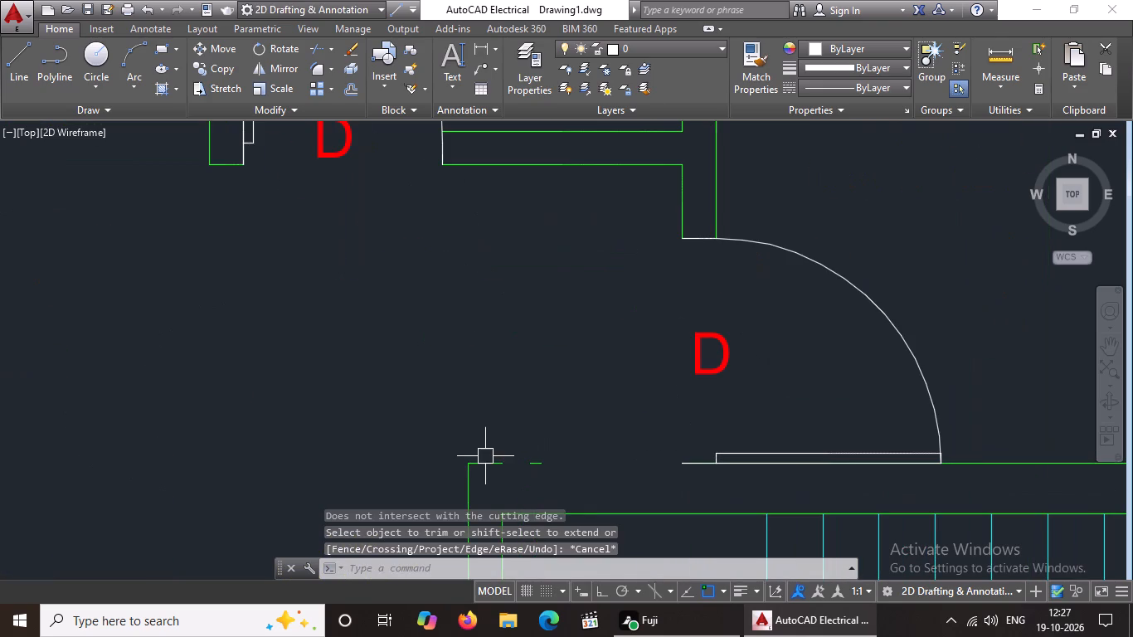
click(484, 464)
key(Delete)
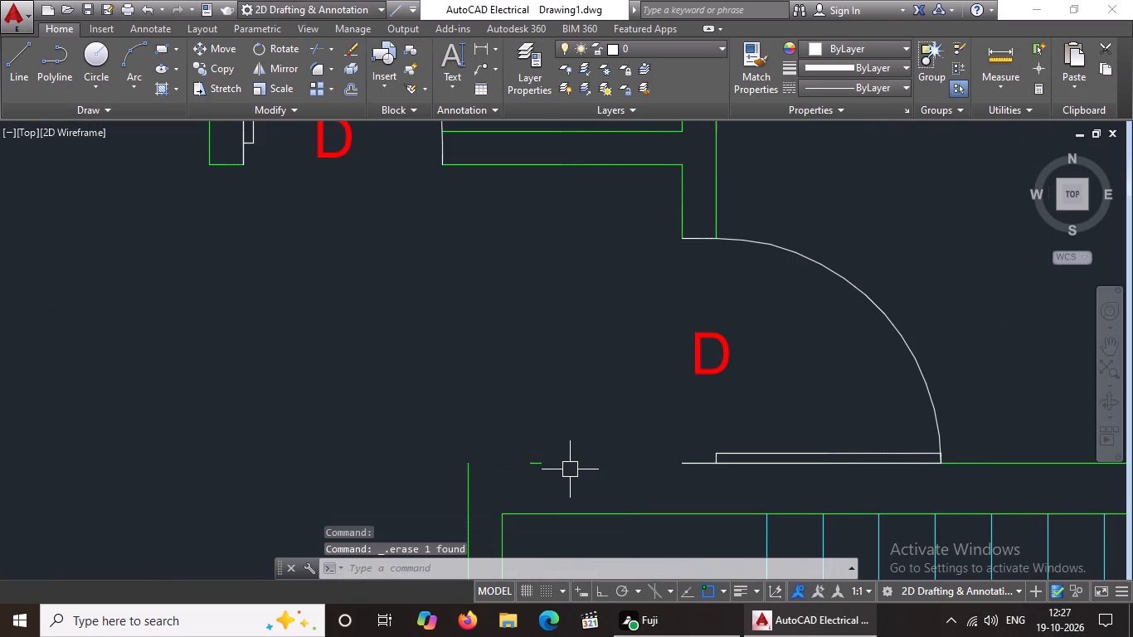
click(537, 463)
key(Delete)
key(Escape)
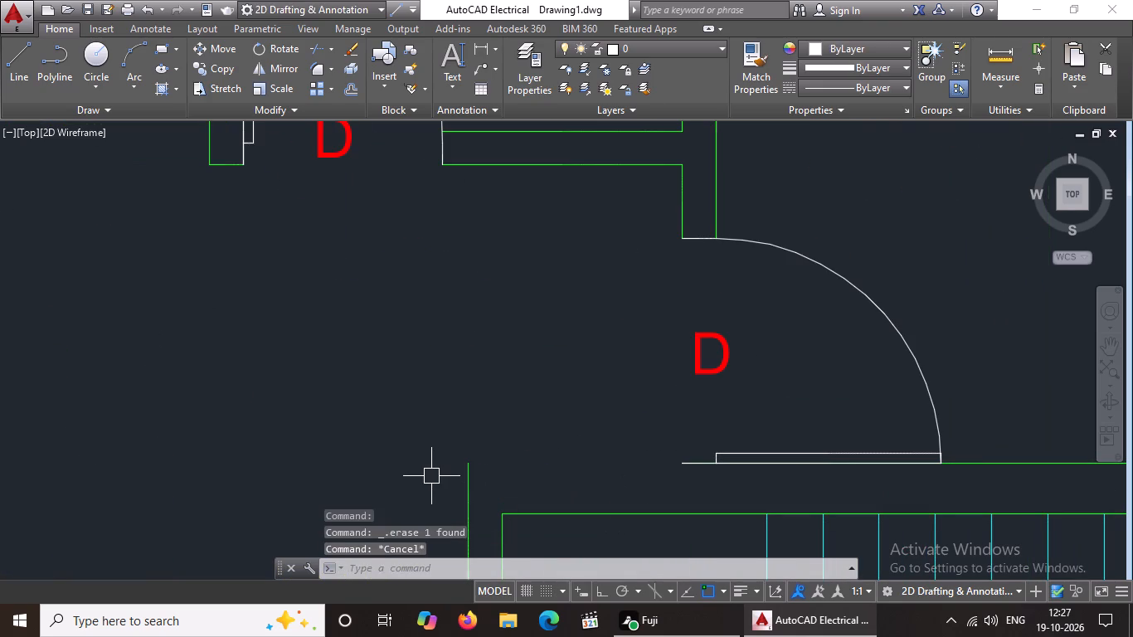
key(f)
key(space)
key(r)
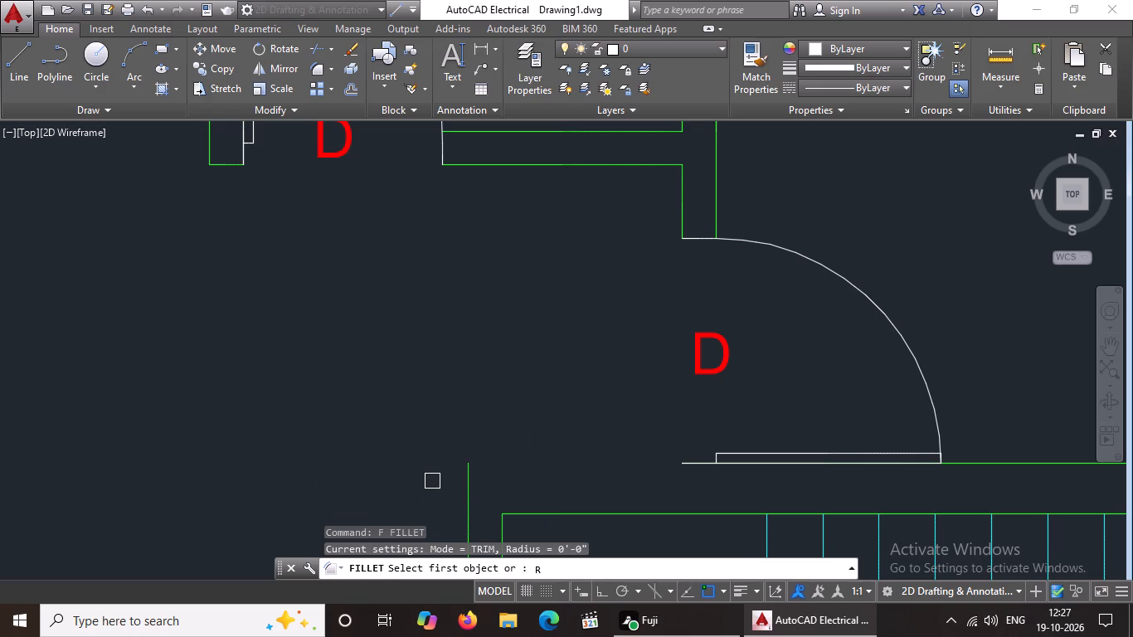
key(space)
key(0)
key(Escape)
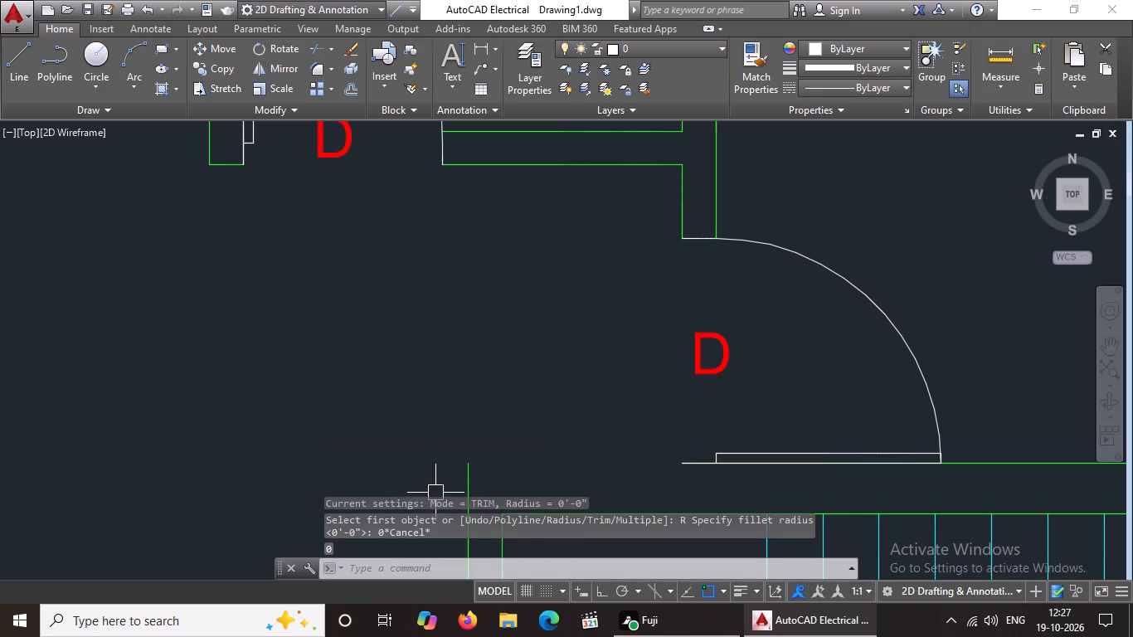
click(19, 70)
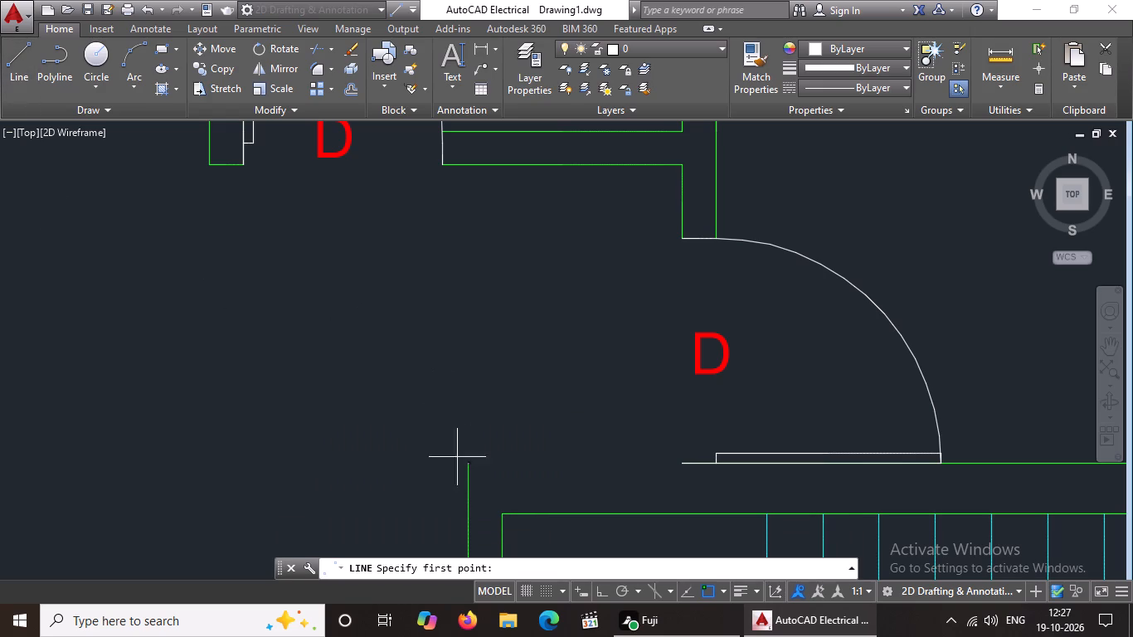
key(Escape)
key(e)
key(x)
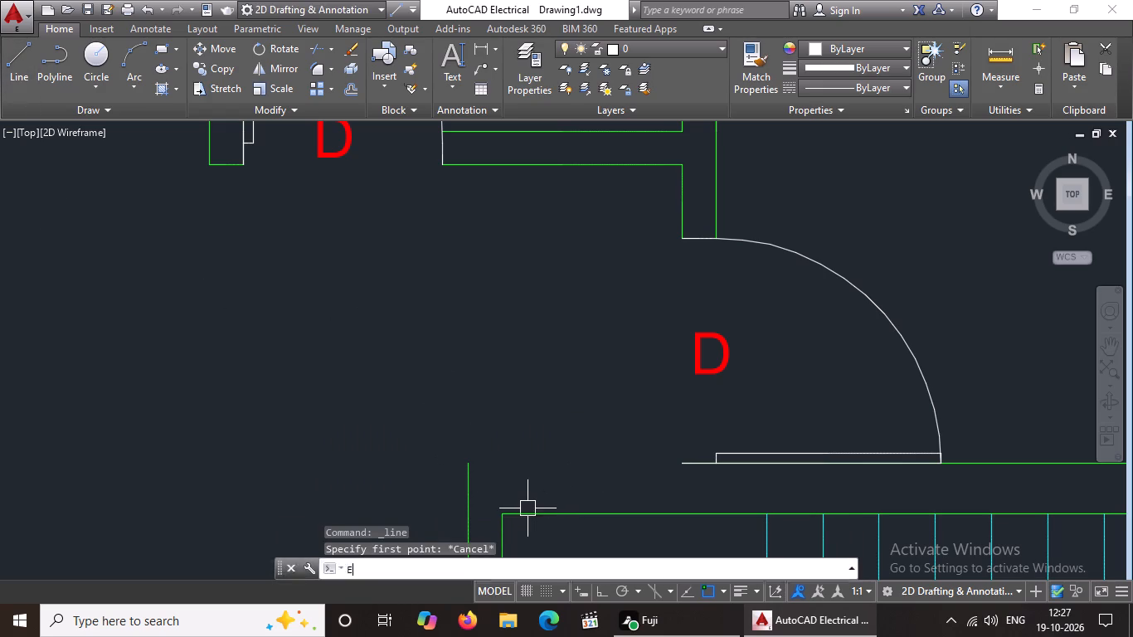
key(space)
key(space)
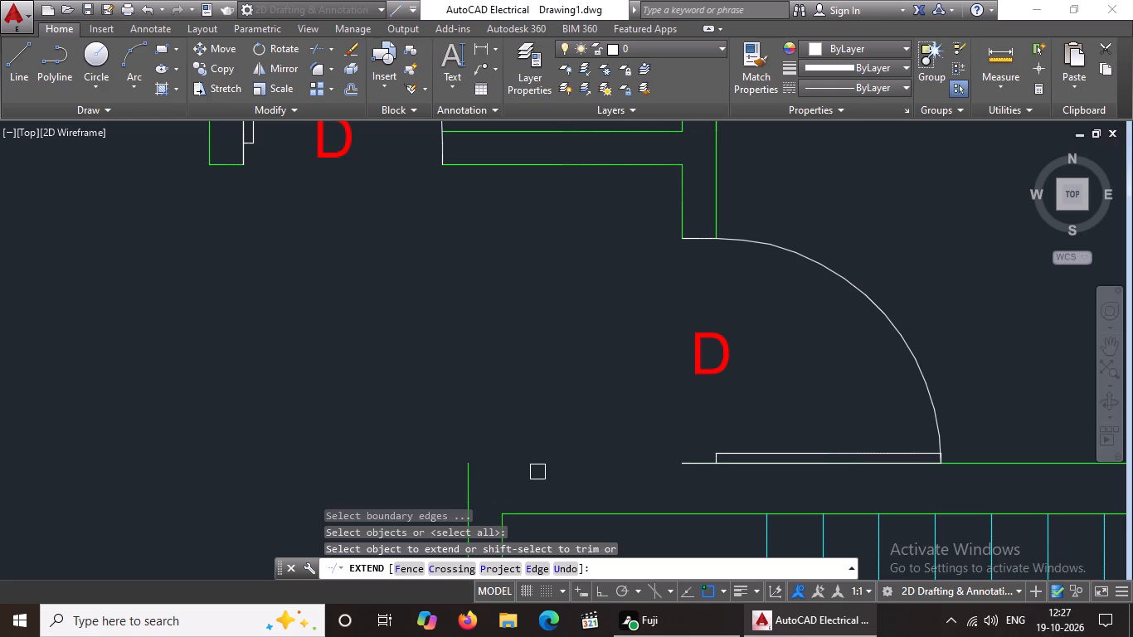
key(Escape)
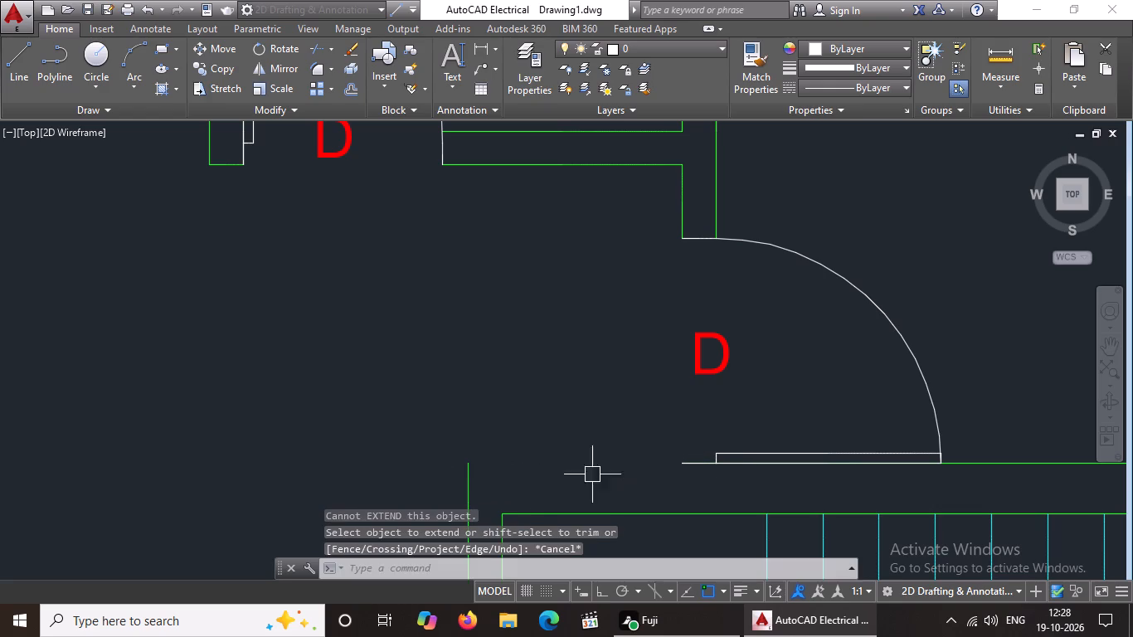
Draw a straight horizontal line joining the first floor's upper staircase wall corner to the 12'8" X 12'7" bedroom's door sill.
click(22, 56)
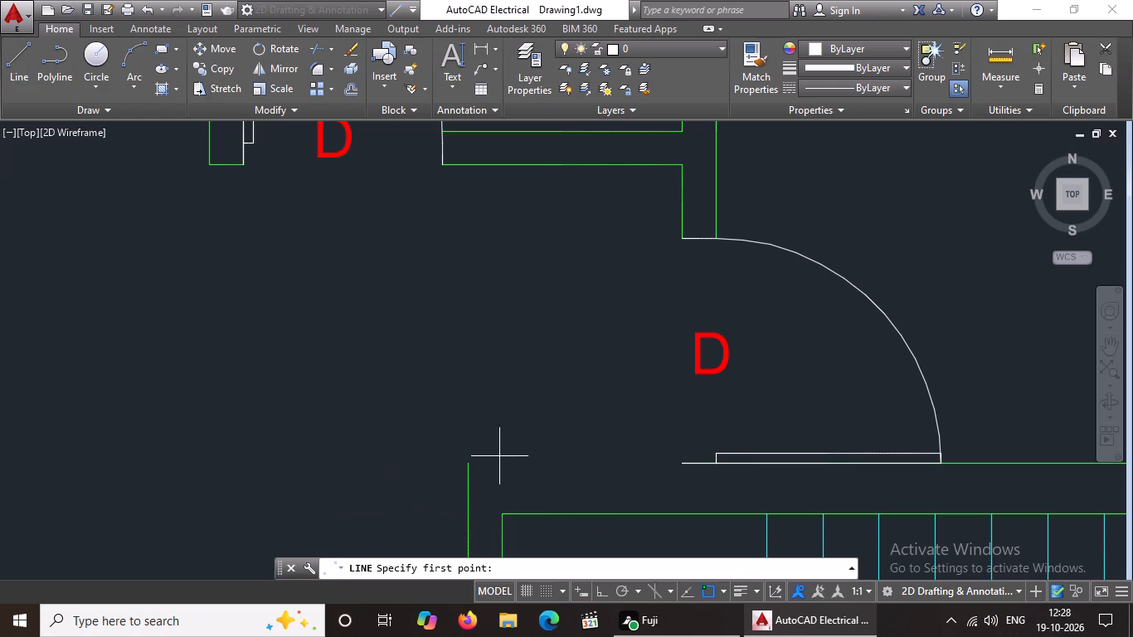
drag(473, 463, 509, 463)
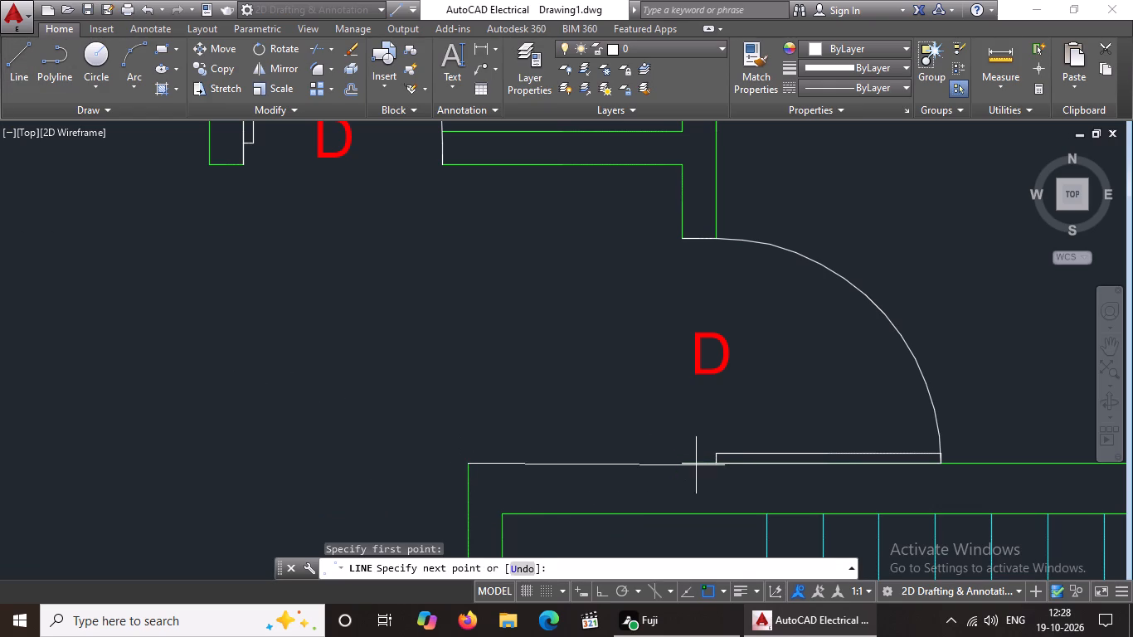
click(613, 591)
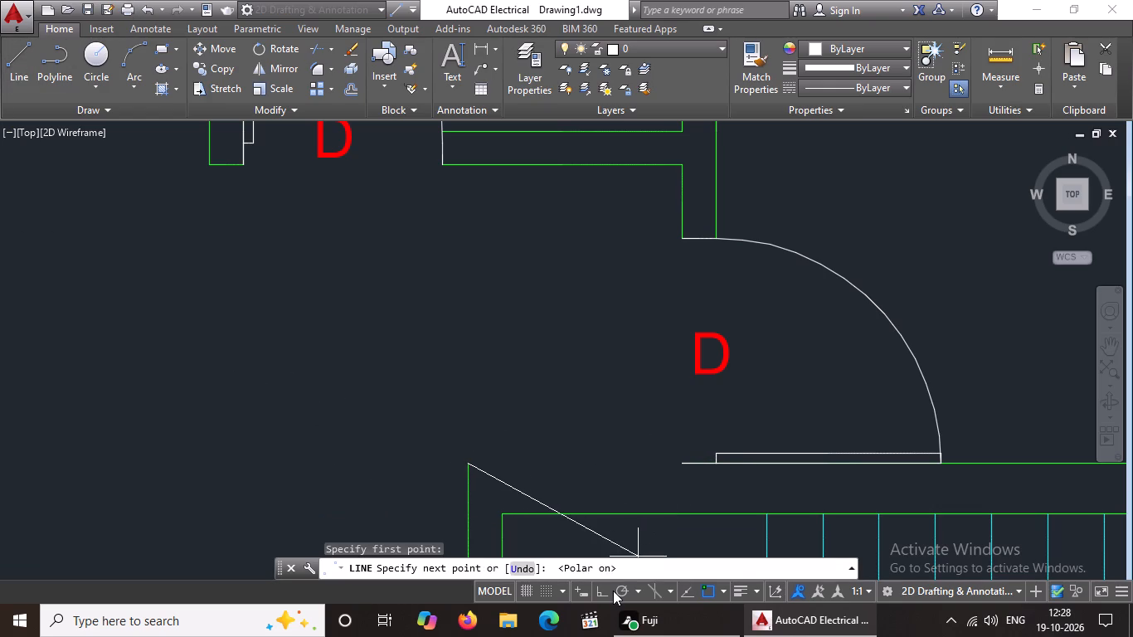
click(605, 592)
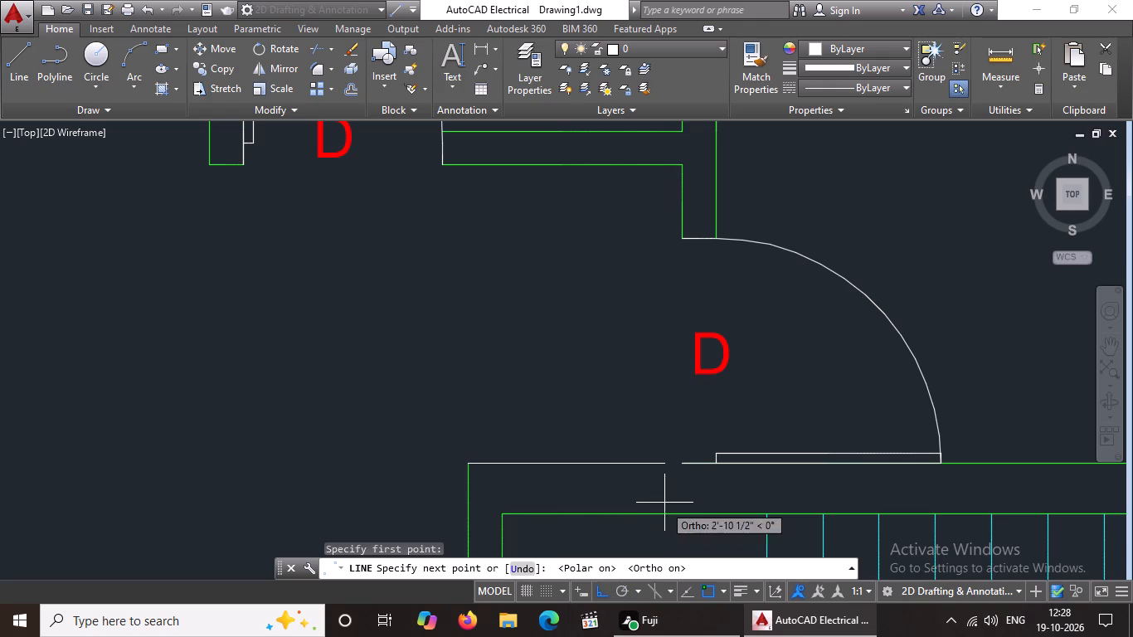
click(682, 462)
key(Escape)
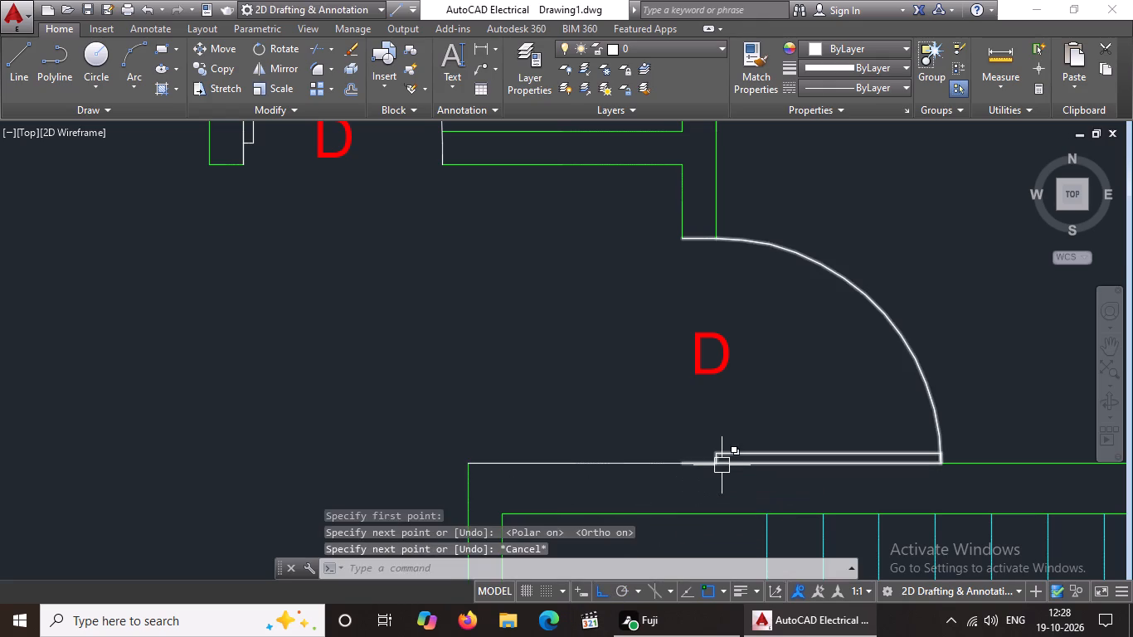
Change the colour of the new wall line beside the first floor bedroom door to green.
scroll(722, 465, down, 2)
click(664, 464)
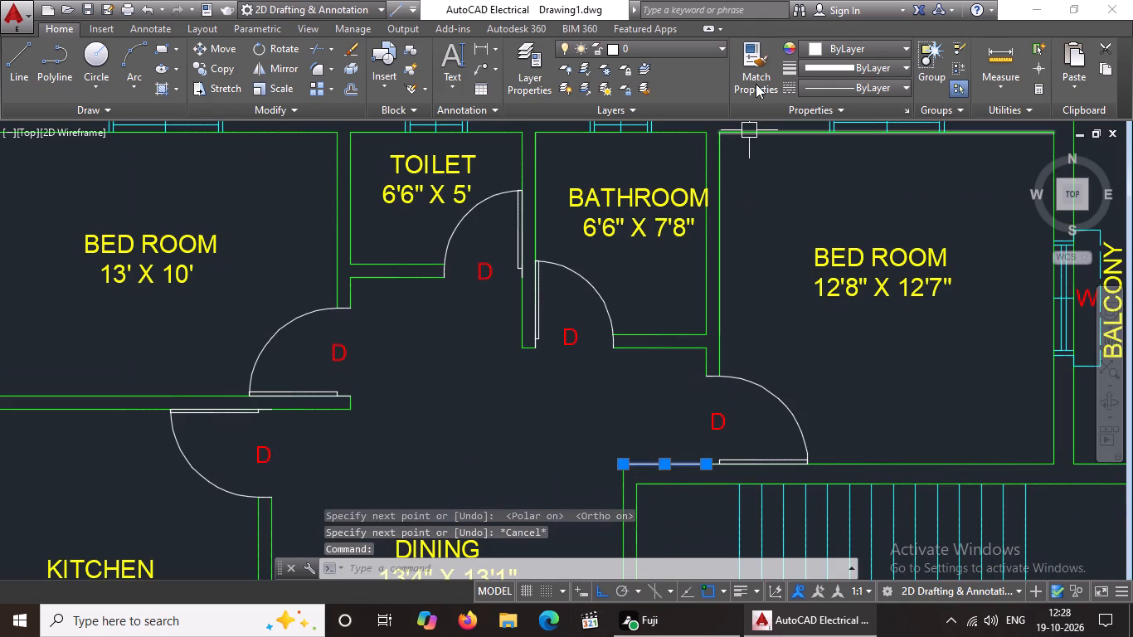
click(866, 49)
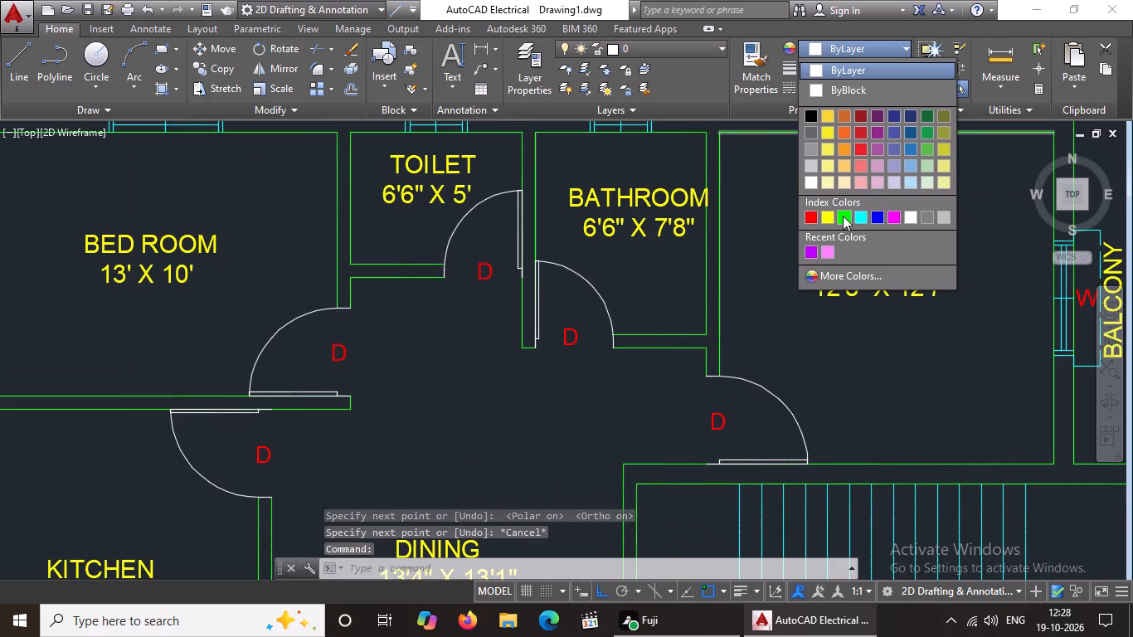
click(843, 216)
key(Escape)
Copy the first floor kitchen's bottom window with its W label onto the wall between the 12'8" X 12'7" bedroom and the staircase.
scroll(901, 435, down, 2)
middle_drag(902, 434, 839, 400)
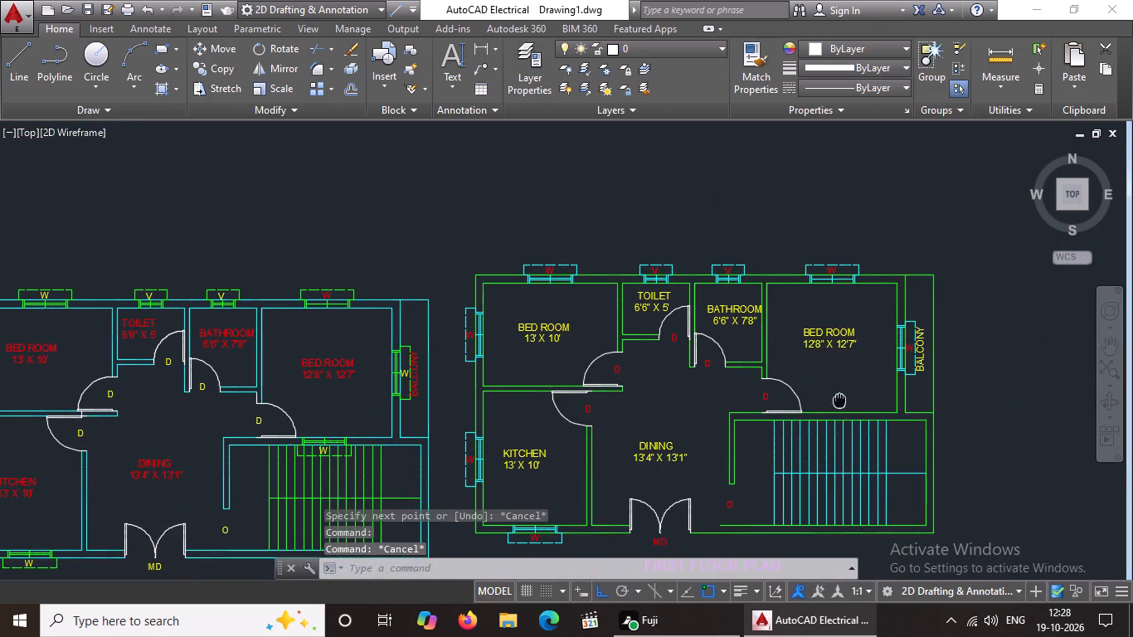
scroll(300, 445, up, 2)
scroll(440, 430, down, 2)
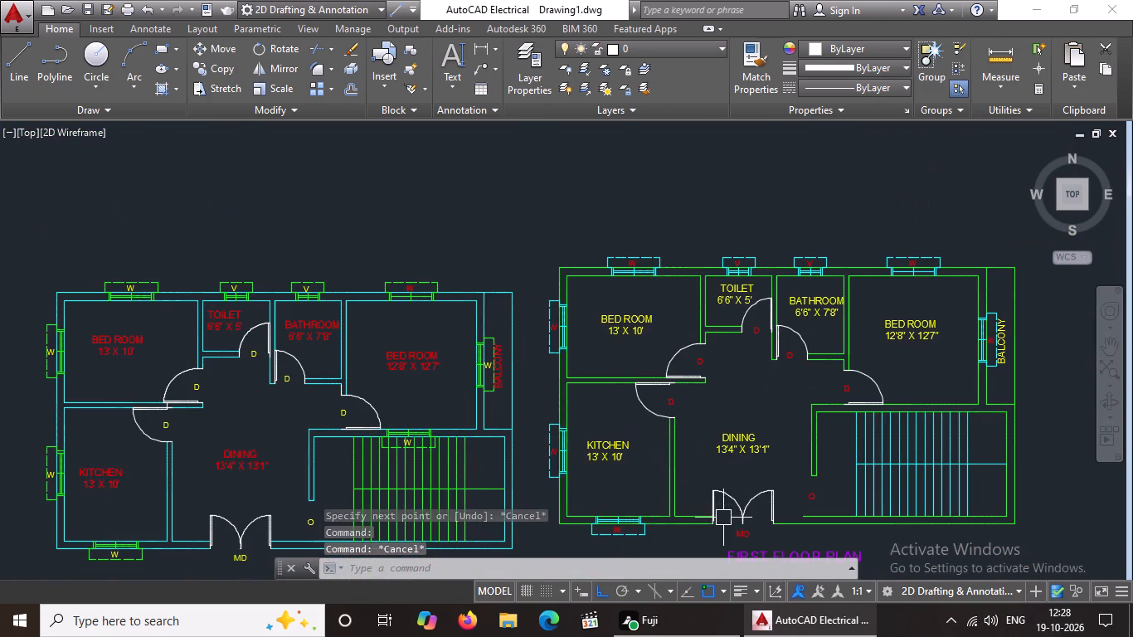
middle_drag(723, 523, 706, 377)
scroll(615, 377, up, 1)
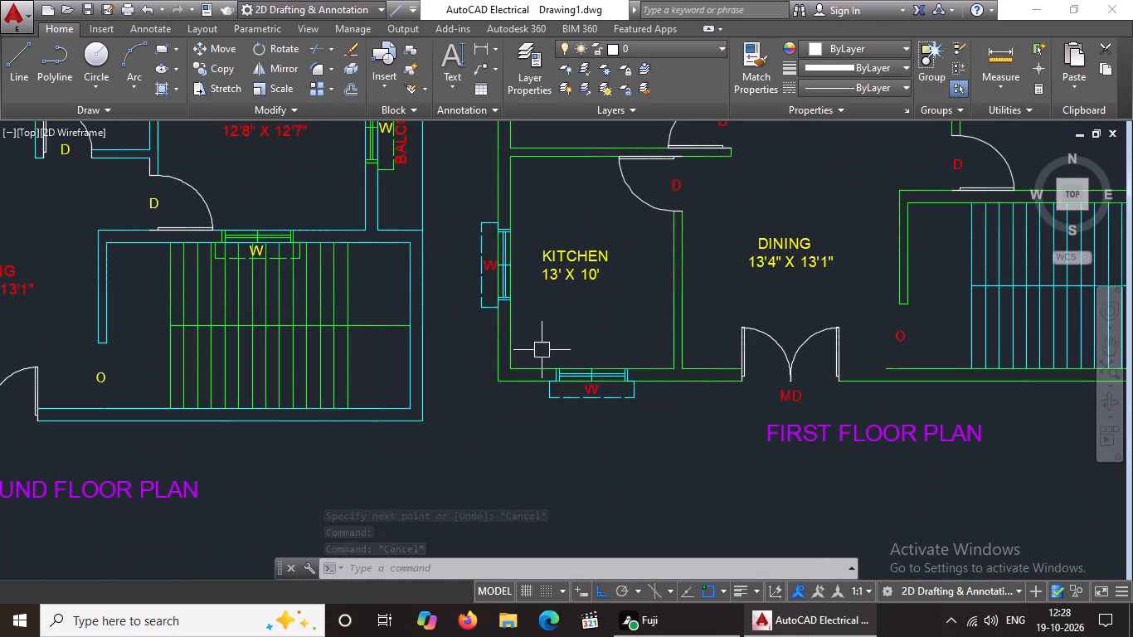
click(539, 349)
click(649, 422)
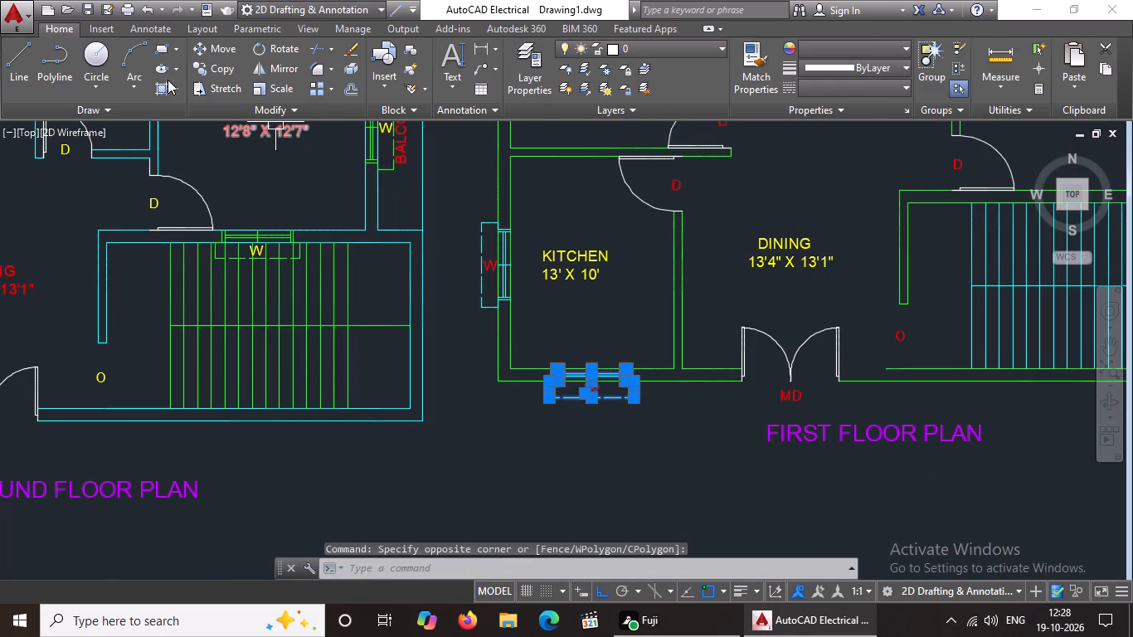
drag(207, 68, 238, 81)
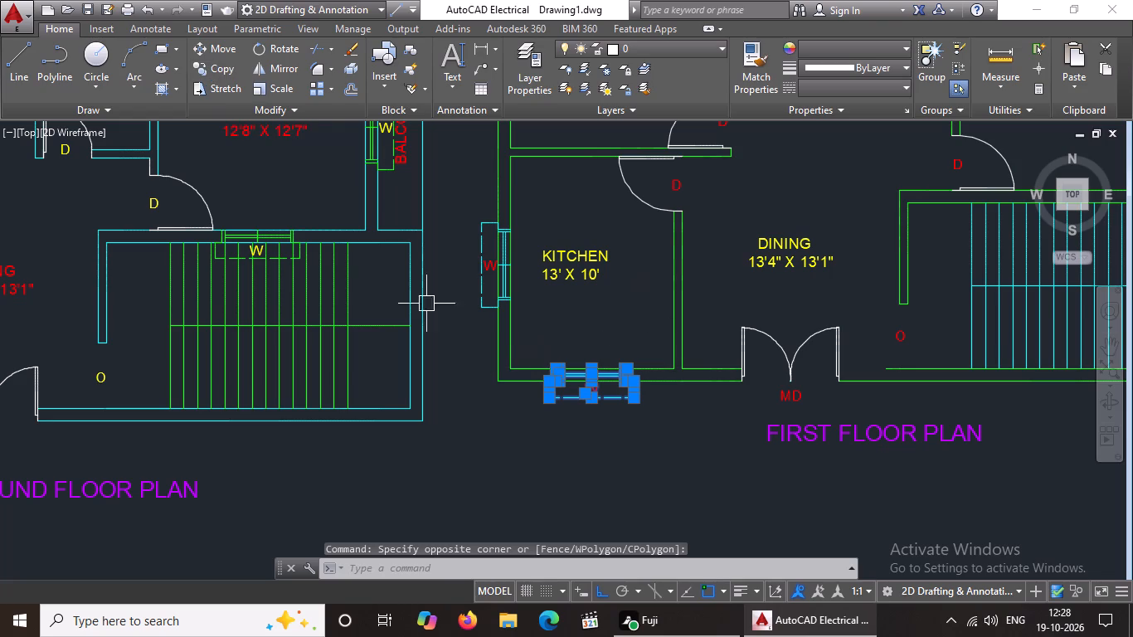
drag(209, 68, 212, 75)
scroll(614, 365, up, 3)
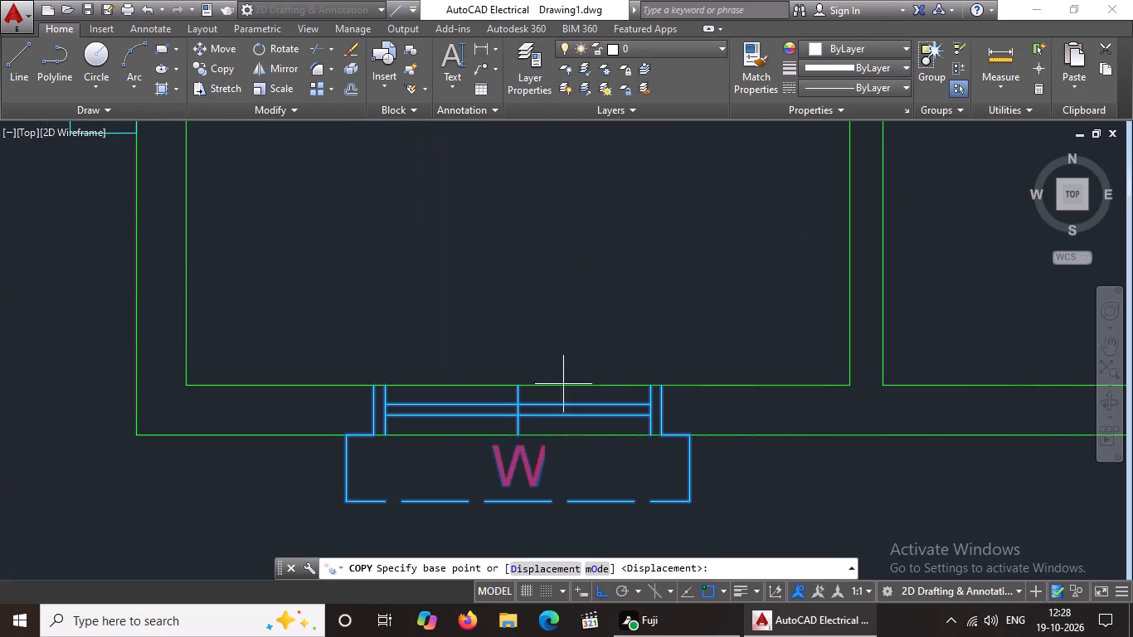
click(516, 387)
scroll(591, 367, down, 2)
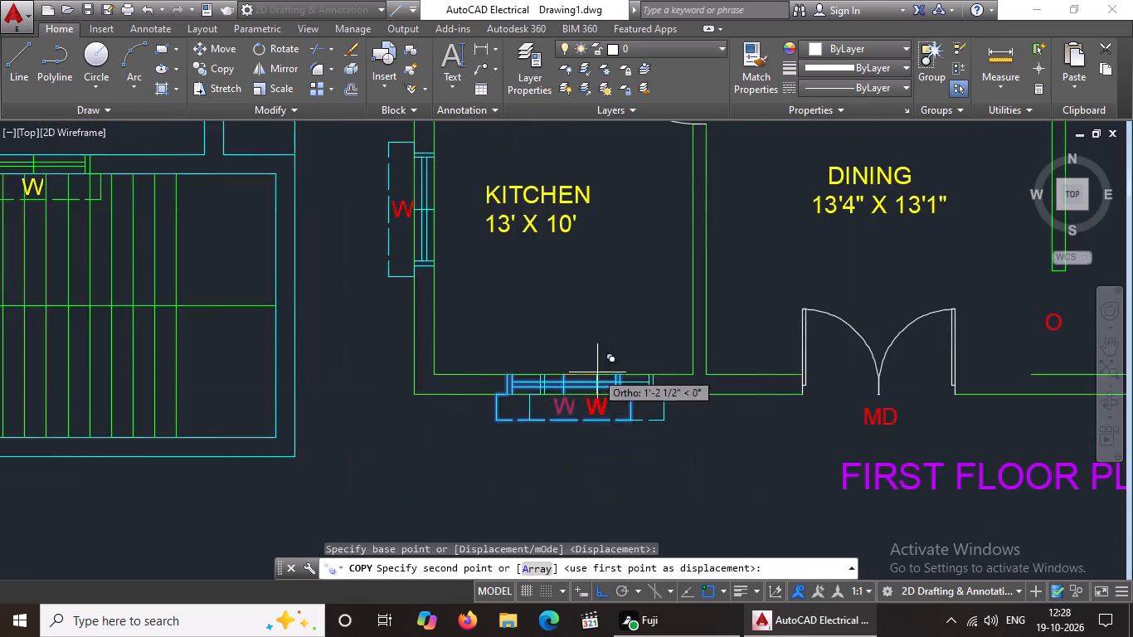
scroll(616, 366, down, 3)
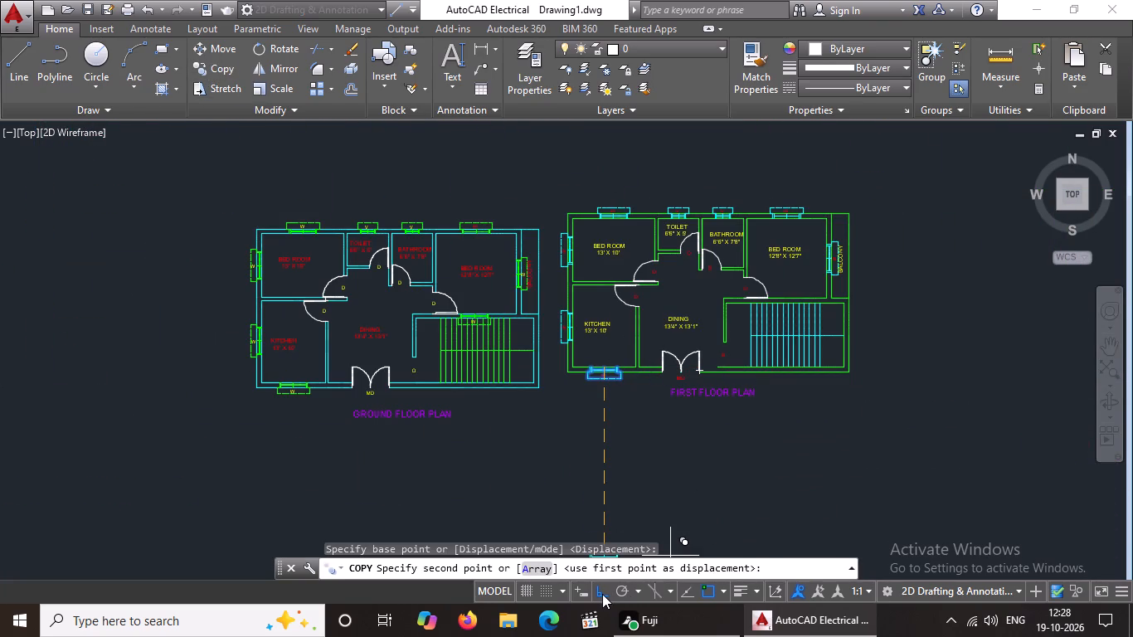
click(602, 593)
scroll(790, 301, up, 2)
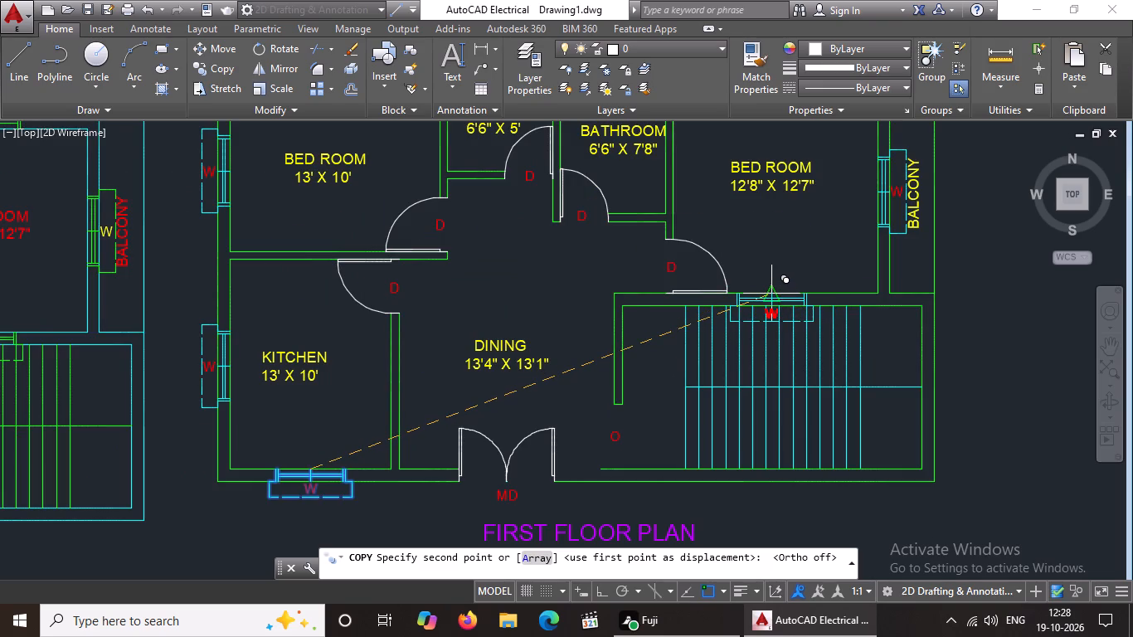
click(766, 292)
scroll(854, 309, down, 2)
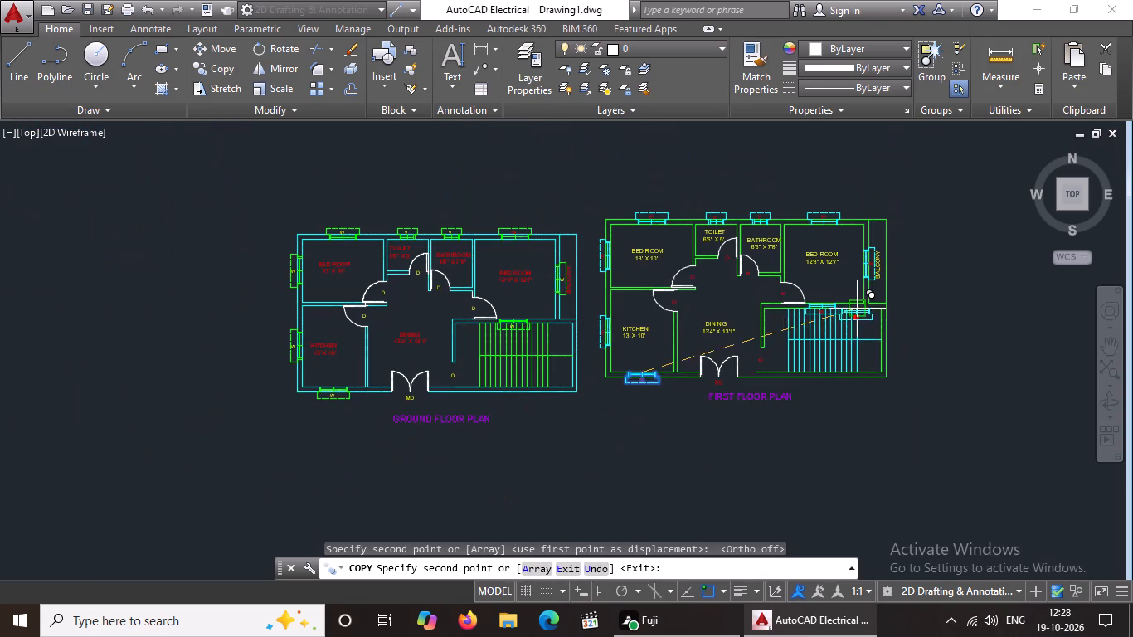
scroll(856, 309, down, 1)
key(Escape)
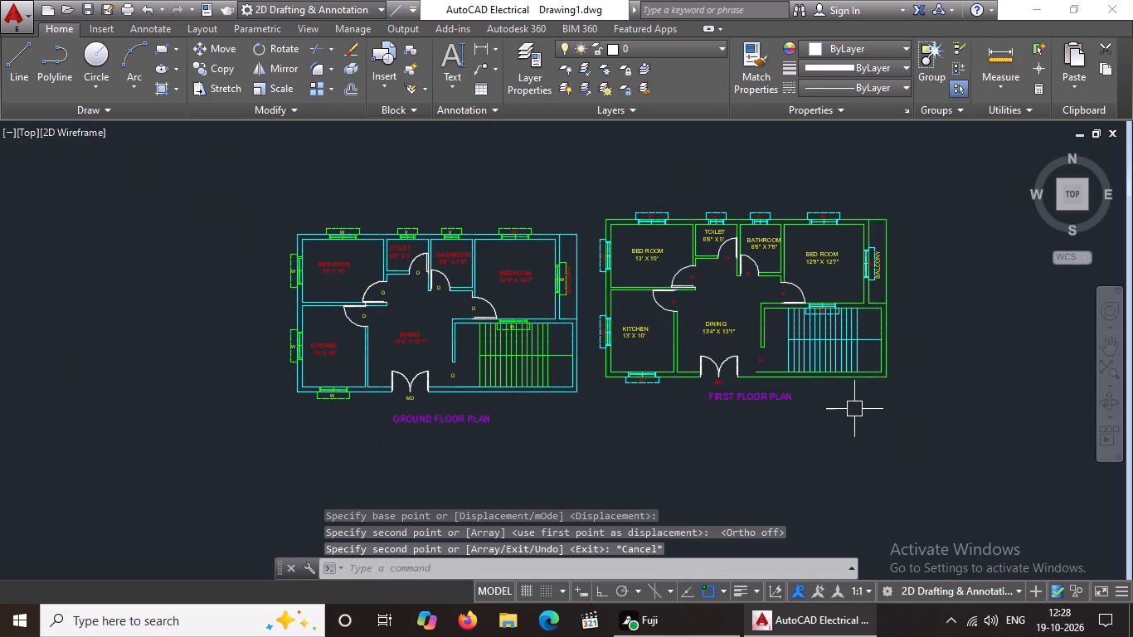
Copy the first floor bathroom's ventilator with its V label to the empty space outside the staircase's outer side wall.
scroll(815, 418, up, 1)
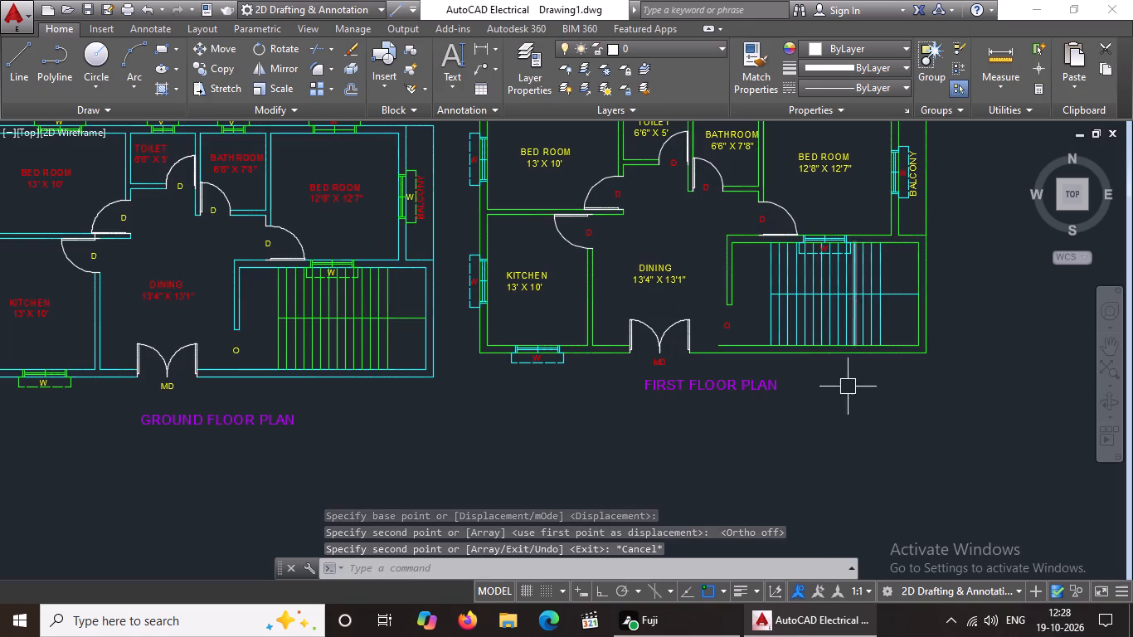
scroll(902, 338, down, 1)
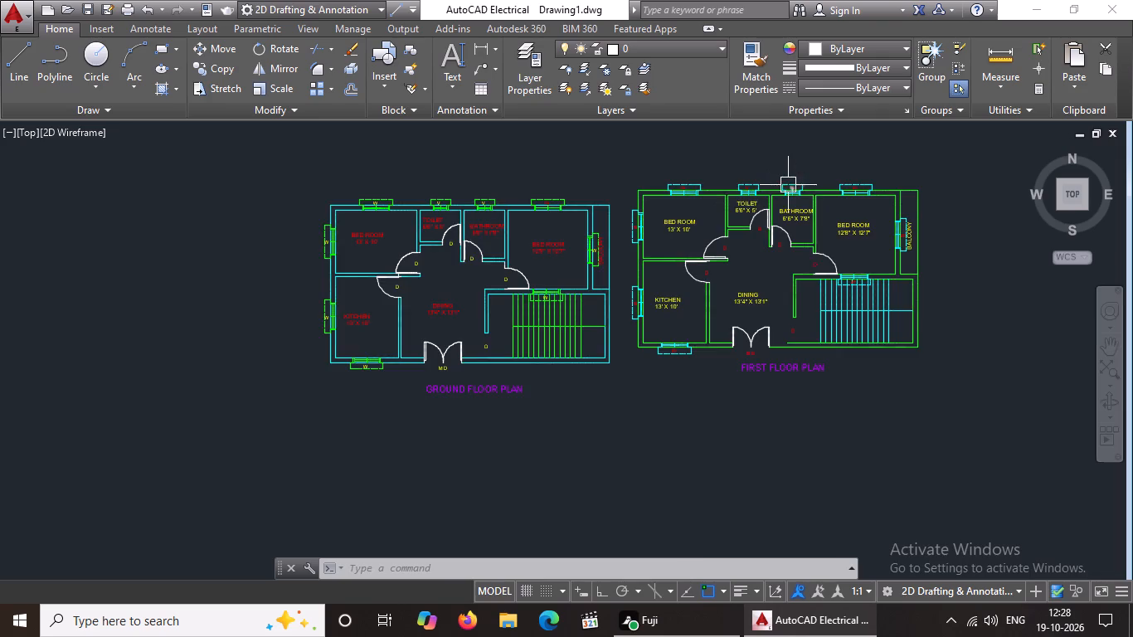
scroll(788, 185, up, 2)
drag(743, 148, 756, 169)
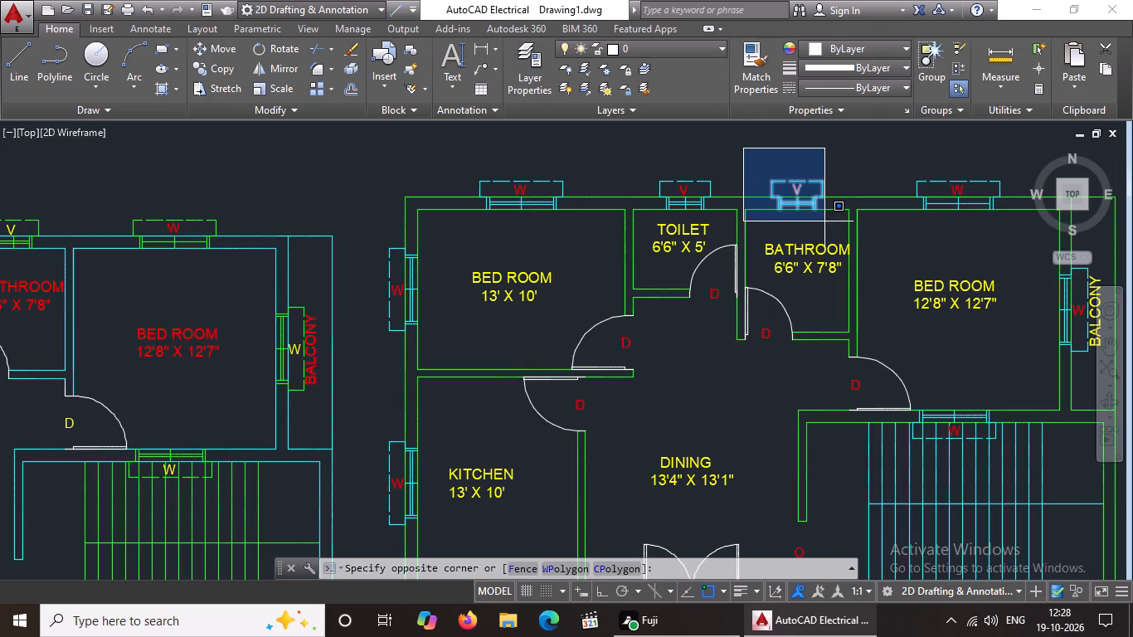
click(839, 221)
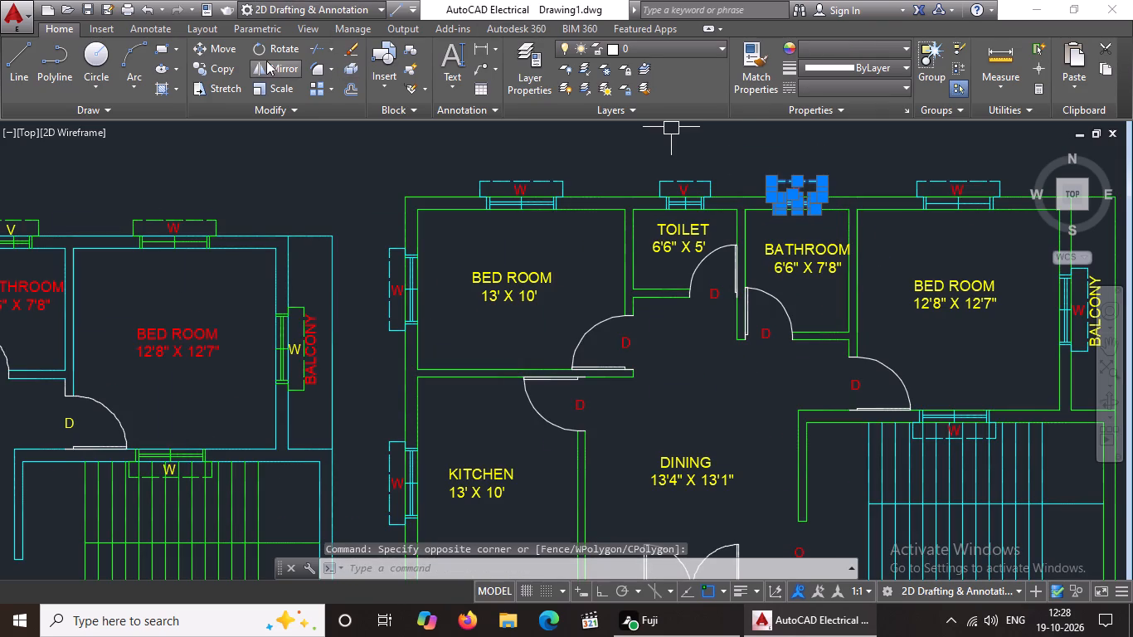
click(208, 67)
click(800, 197)
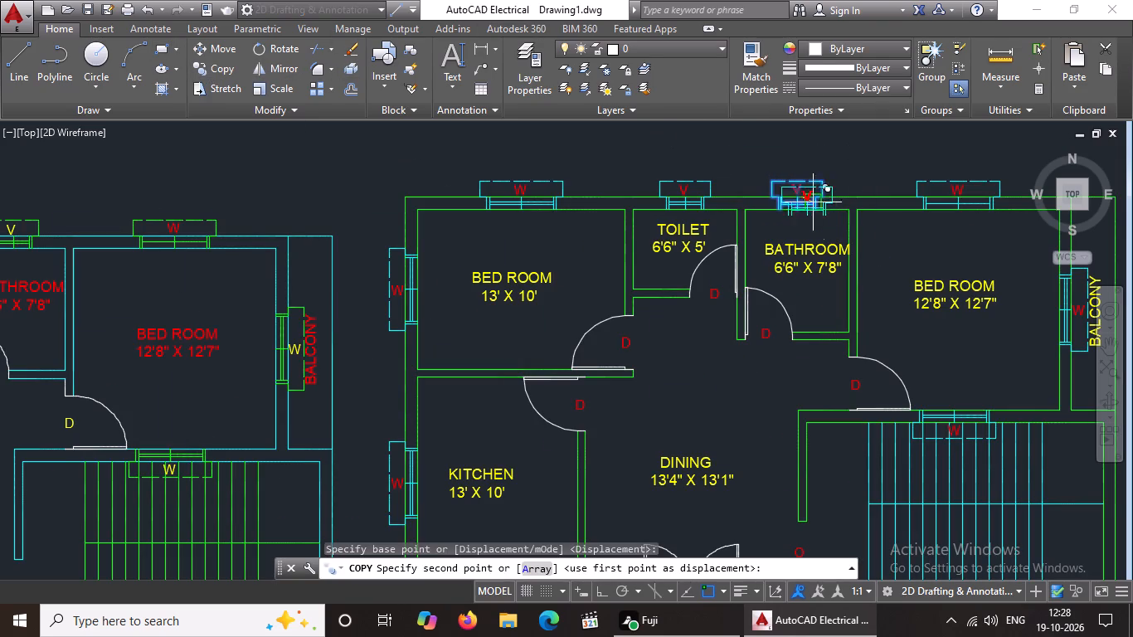
scroll(839, 212, down, 6)
scroll(989, 333, up, 3)
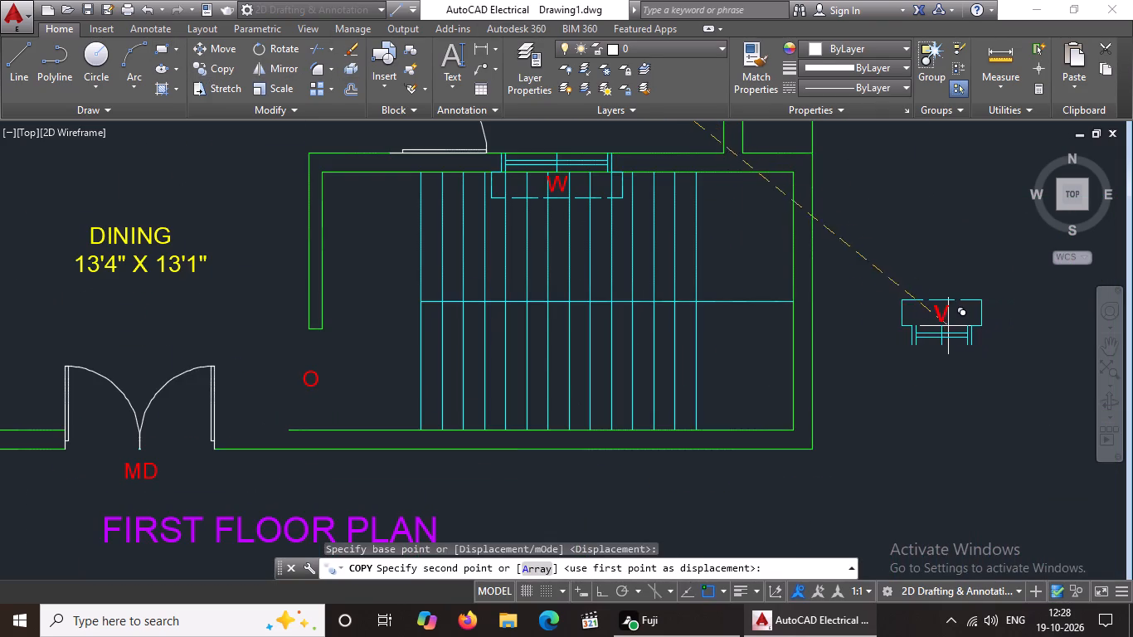
click(895, 299)
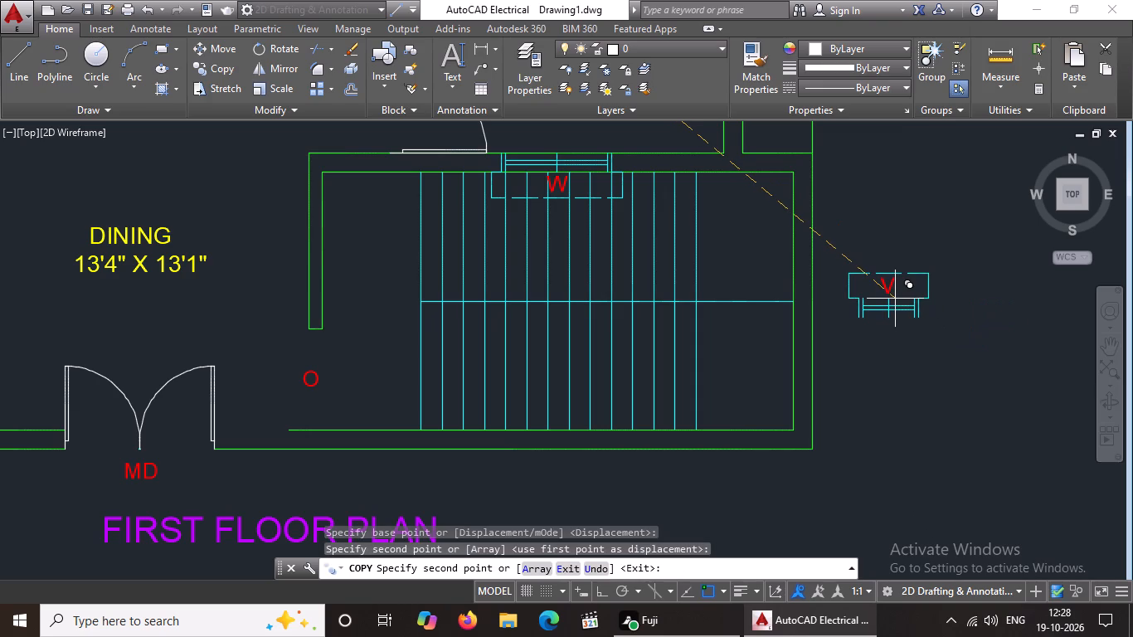
key(Escape)
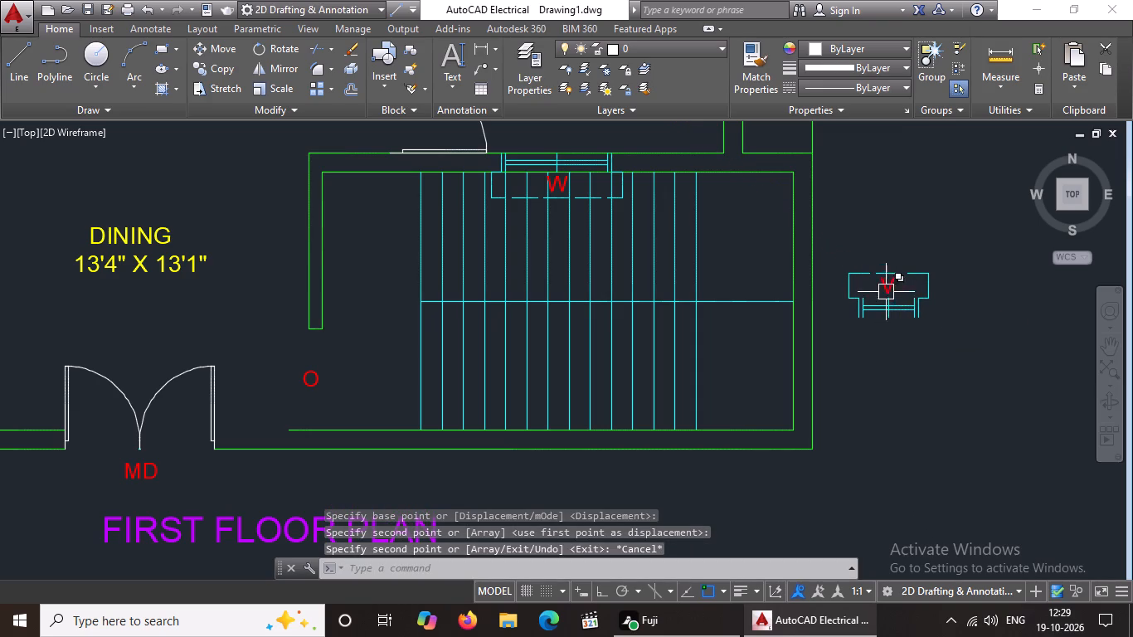
Rotate the copied first floor ventilator 270 degrees so it stands vertical with its V label facing away from the staircase.
click(840, 241)
click(985, 353)
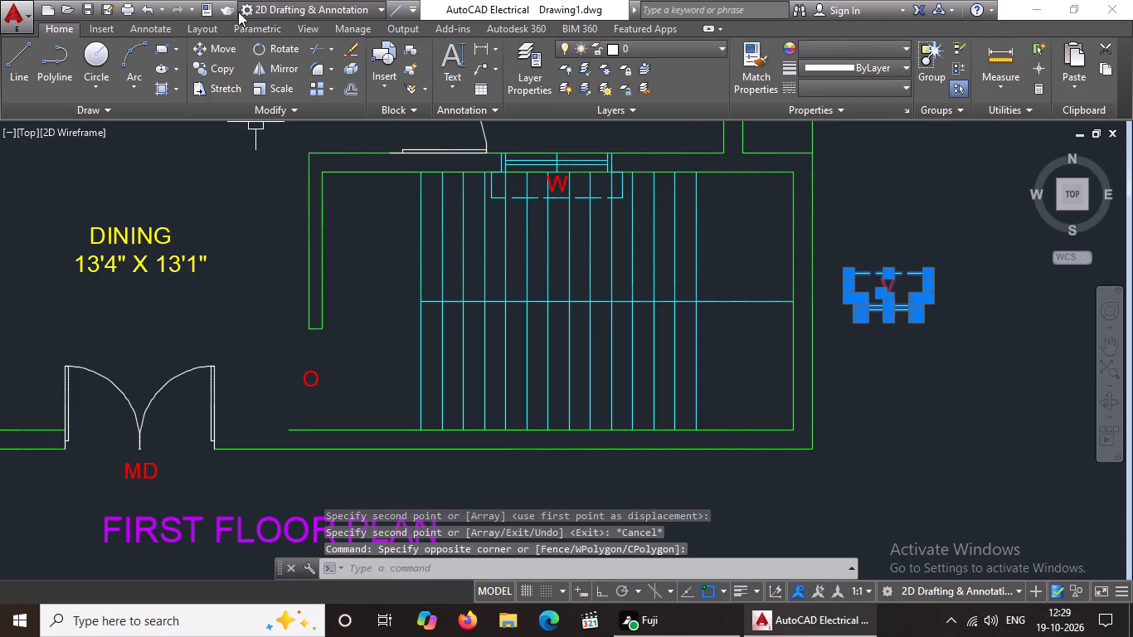
click(267, 51)
click(892, 301)
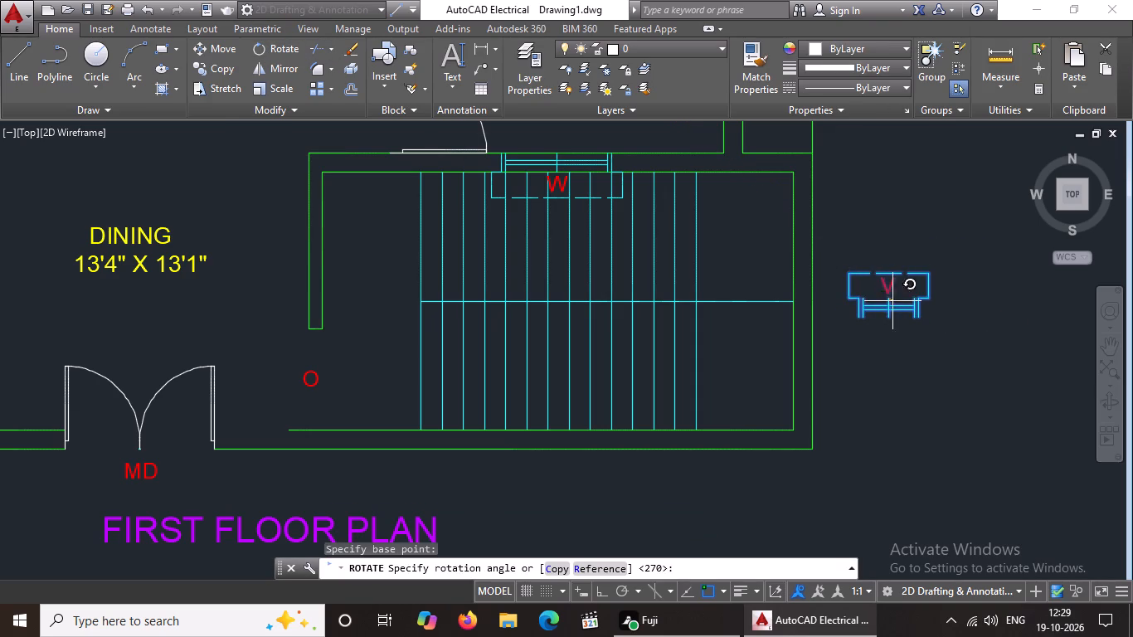
click(599, 580)
click(602, 590)
click(876, 357)
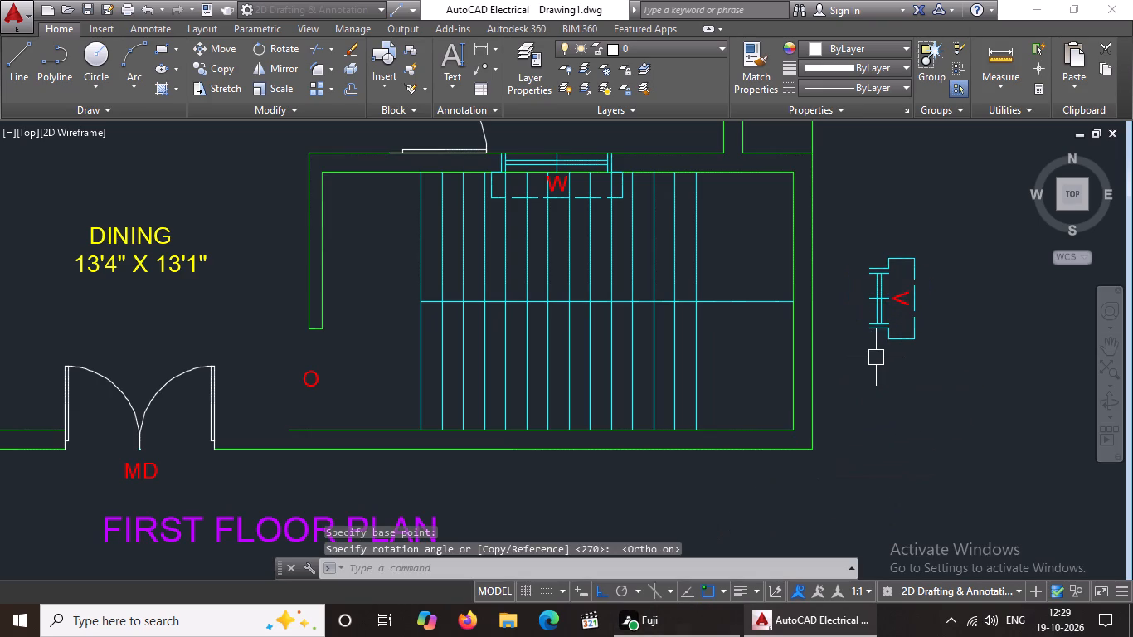
Copy the ground floor bathroom's ventilator with its V label to the empty space outside the staircase's outer side wall.
scroll(887, 355, down, 3)
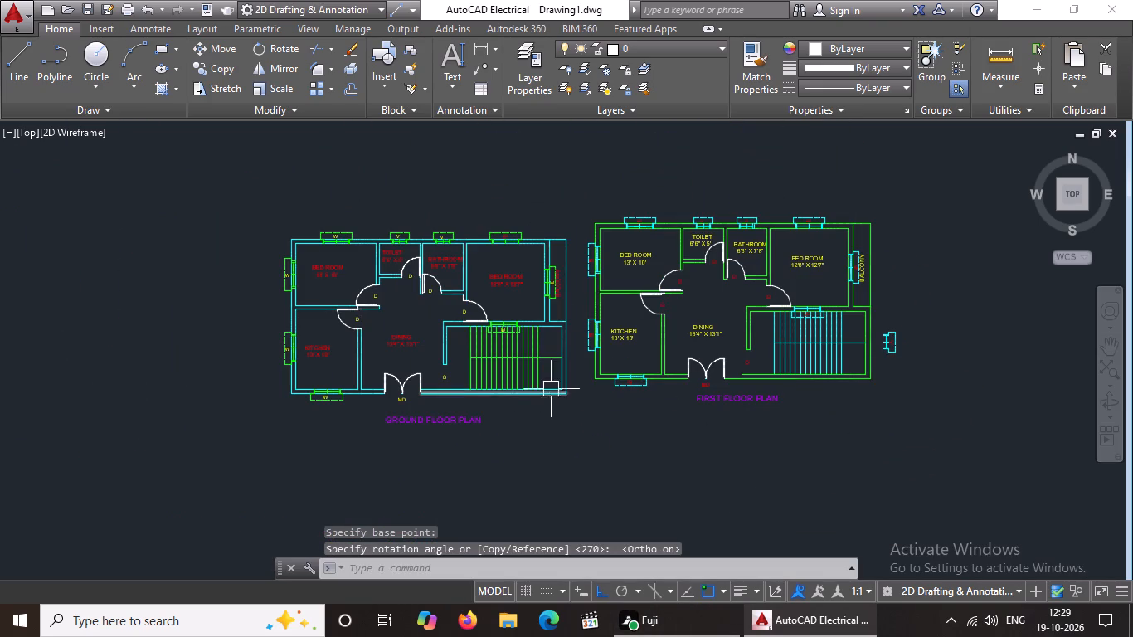
scroll(450, 261, up, 3)
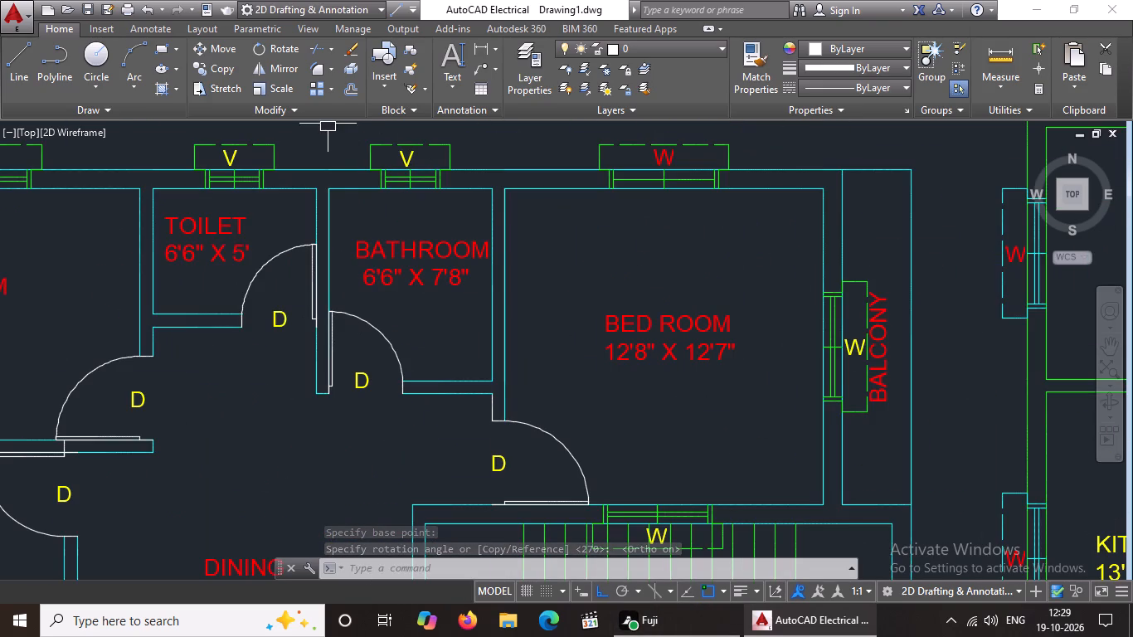
click(344, 129)
click(478, 211)
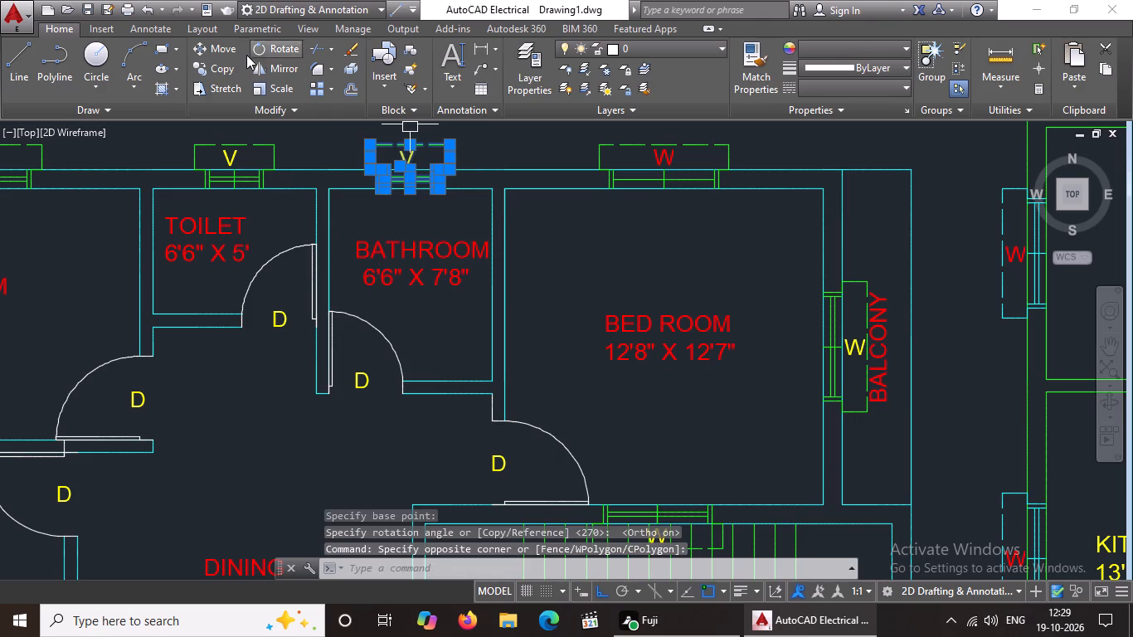
click(226, 62)
click(421, 184)
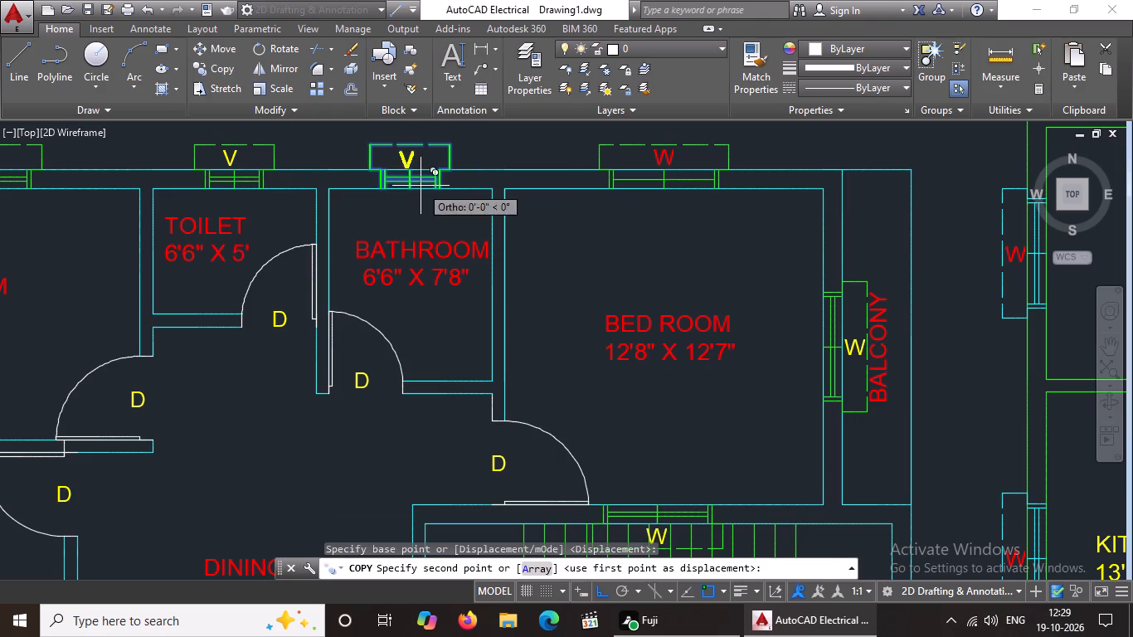
scroll(622, 235, down, 3)
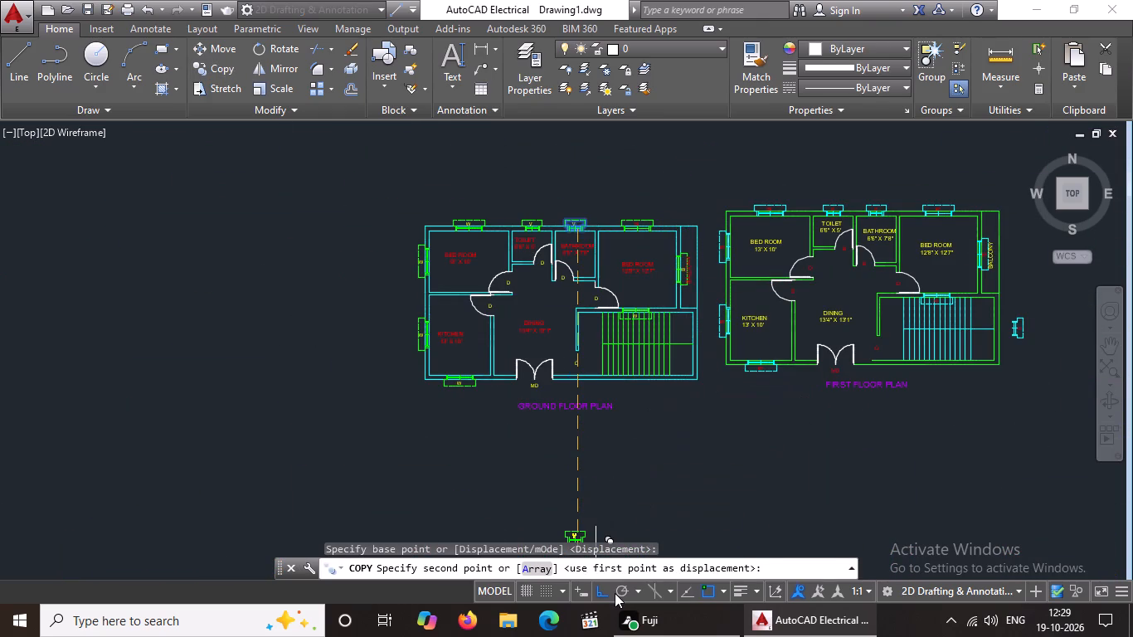
click(608, 593)
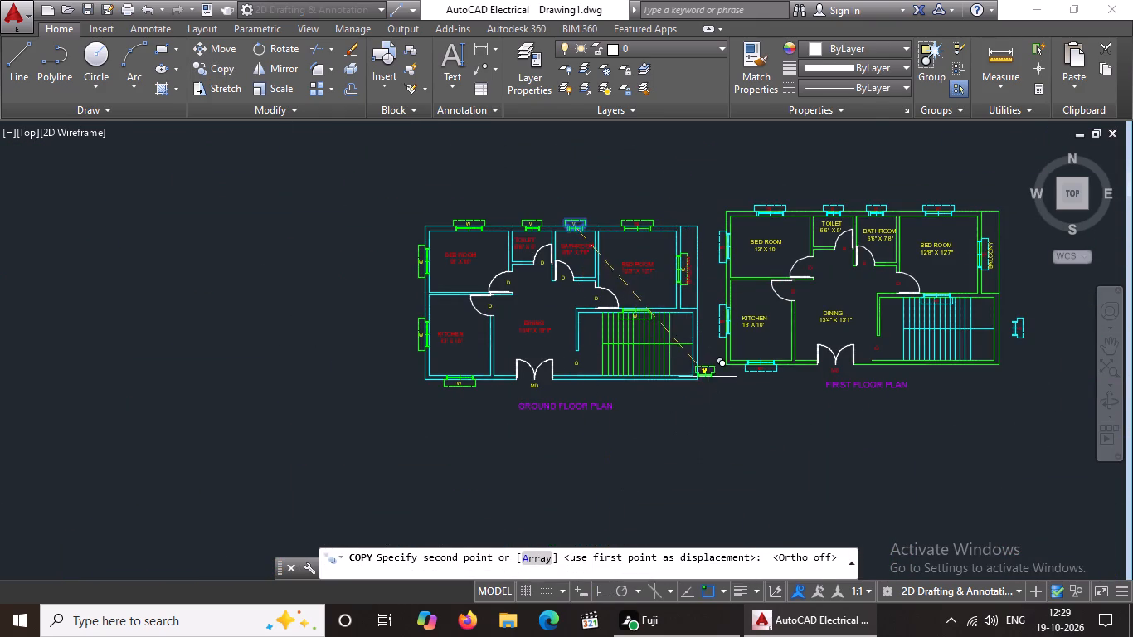
scroll(708, 372, up, 2)
click(719, 393)
scroll(749, 421, down, 2)
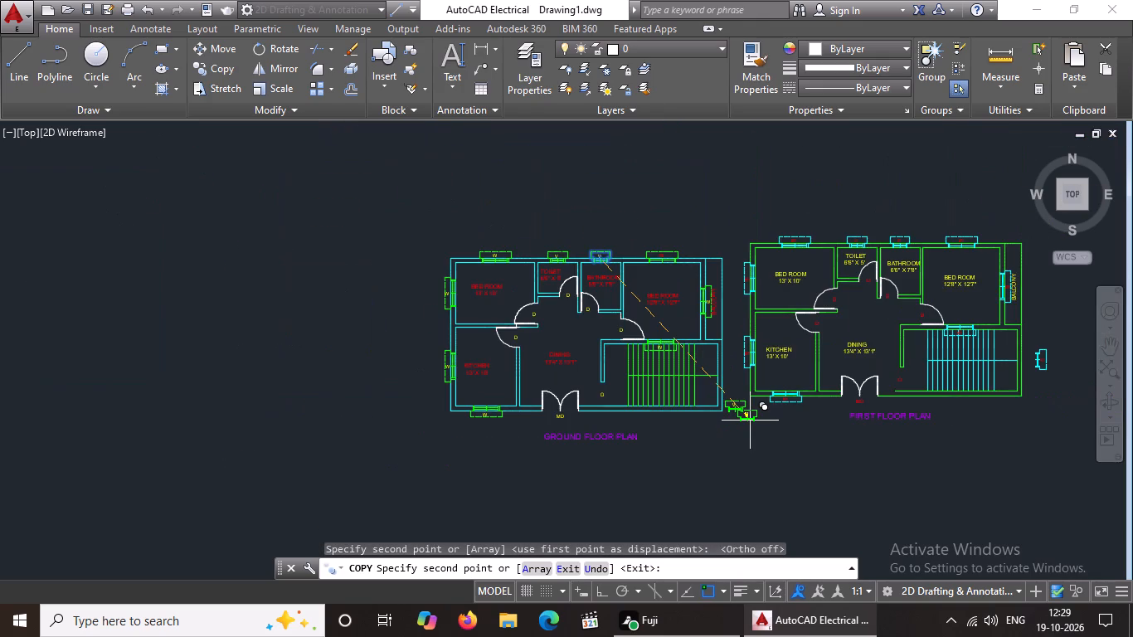
key(Escape)
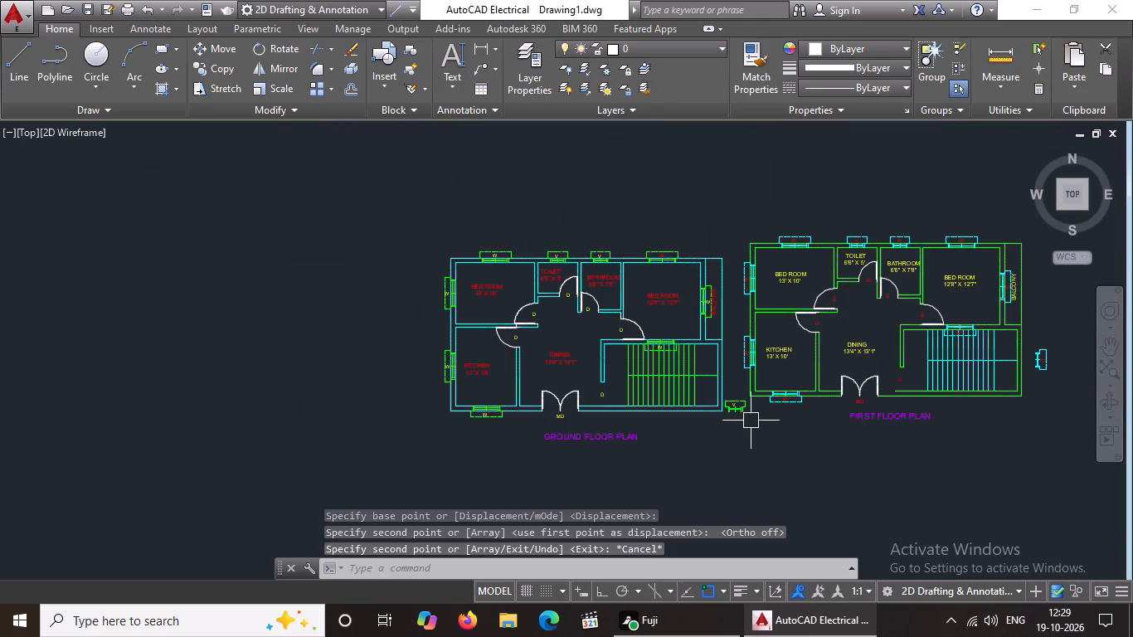
Rotate the copied ground floor ventilator 270 degrees so it stands vertical with its V label facing away from the staircase.
scroll(742, 425, up, 3)
scroll(673, 300, up, 2)
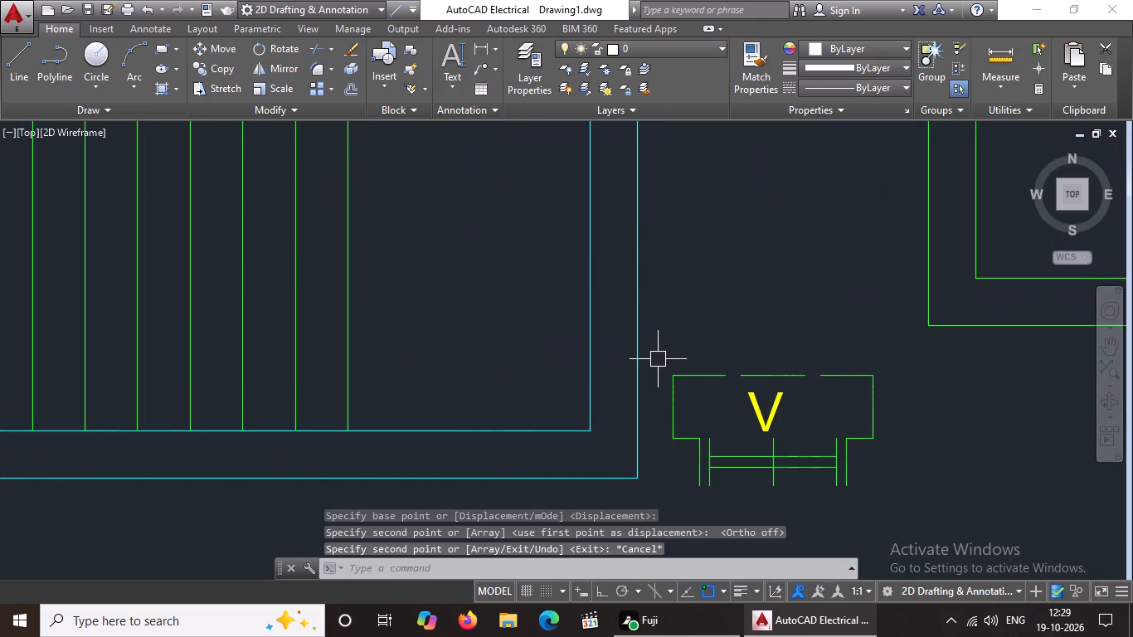
click(659, 355)
click(917, 481)
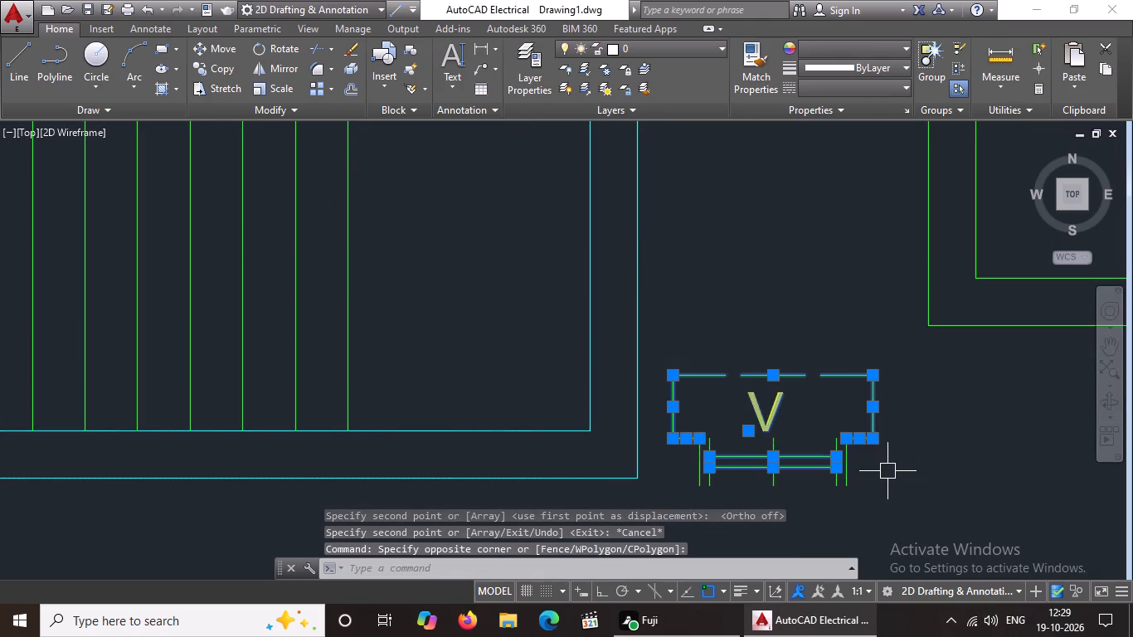
key(Escape)
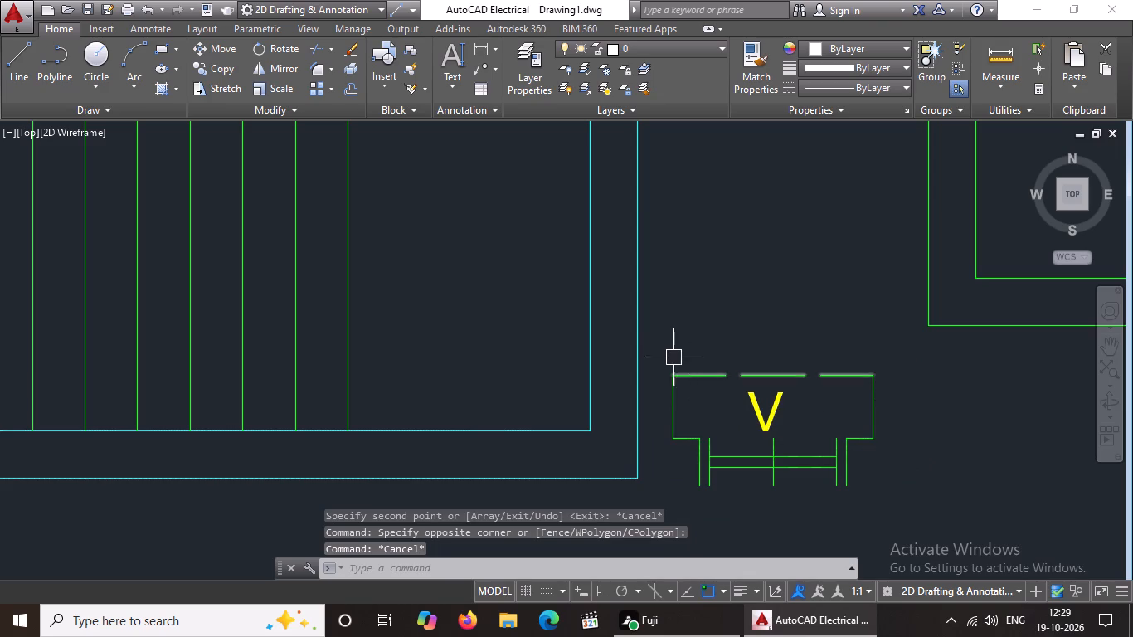
click(663, 341)
click(900, 535)
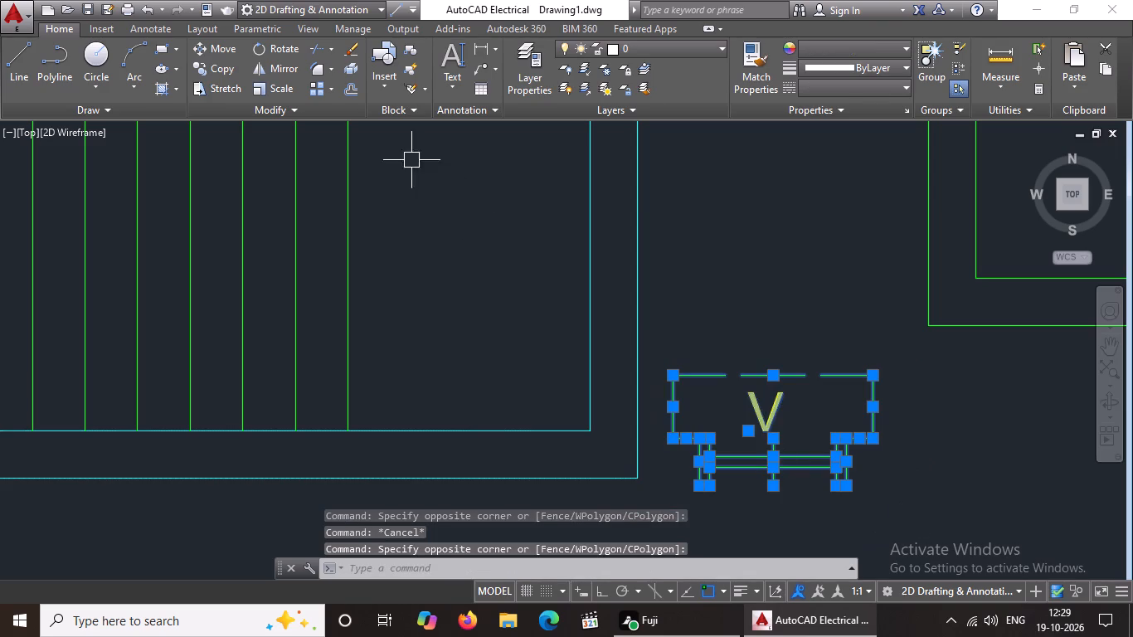
drag(286, 54, 313, 59)
click(284, 41)
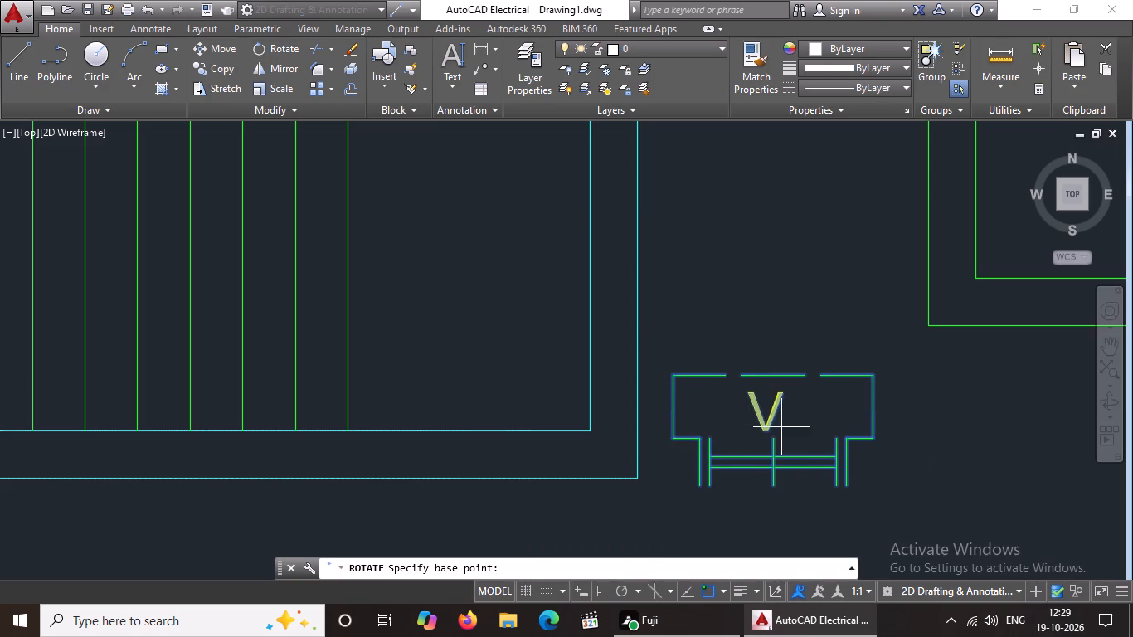
click(781, 416)
click(603, 593)
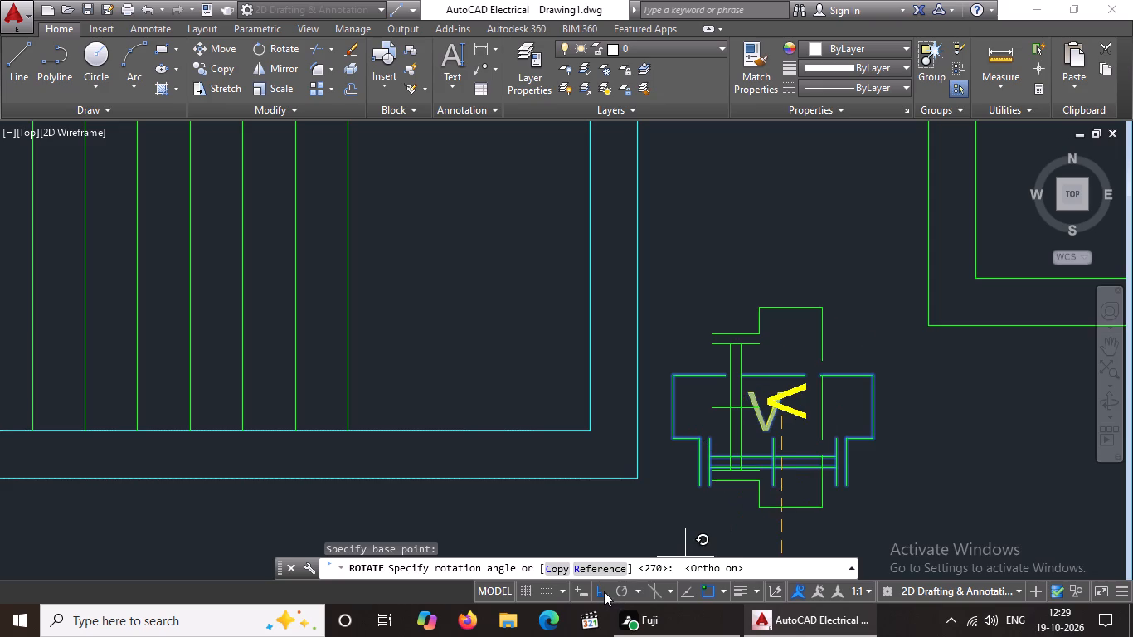
click(813, 479)
Move the rotated ground floor ventilator into the staircase's outer side wall, centred on the end of the stair's middle line.
scroll(820, 461, down, 2)
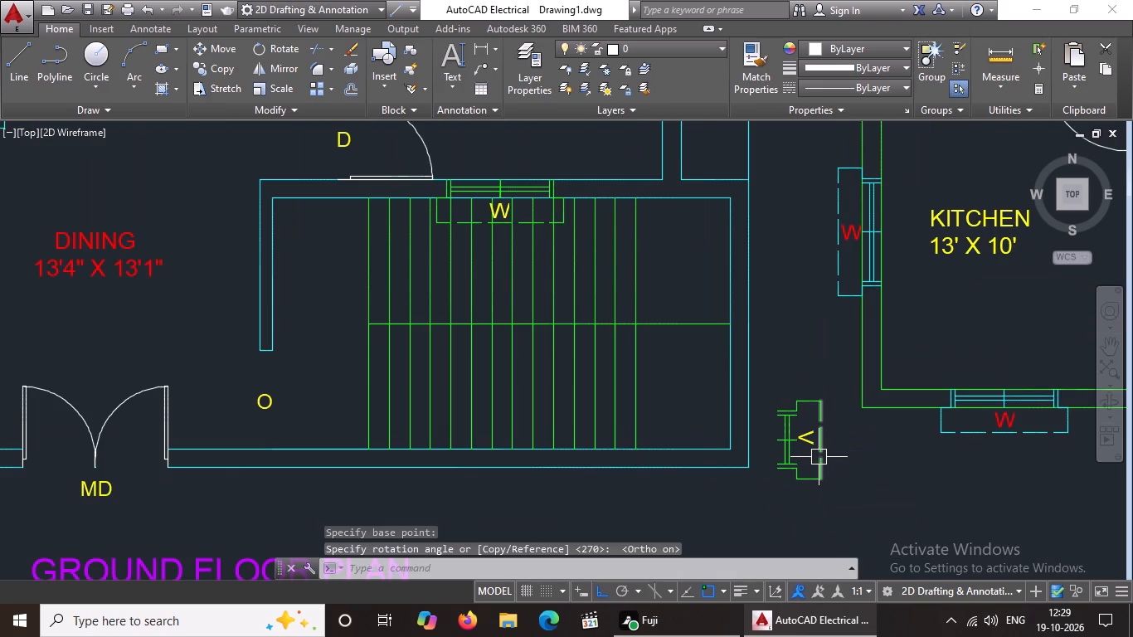
drag(765, 376, 772, 390)
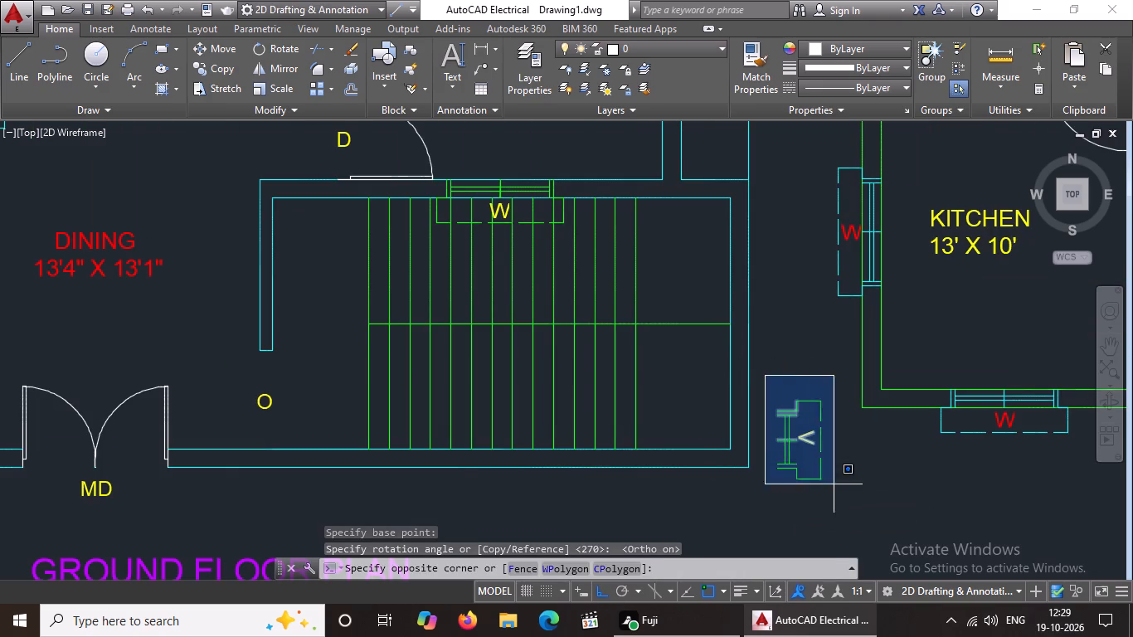
click(844, 507)
click(221, 45)
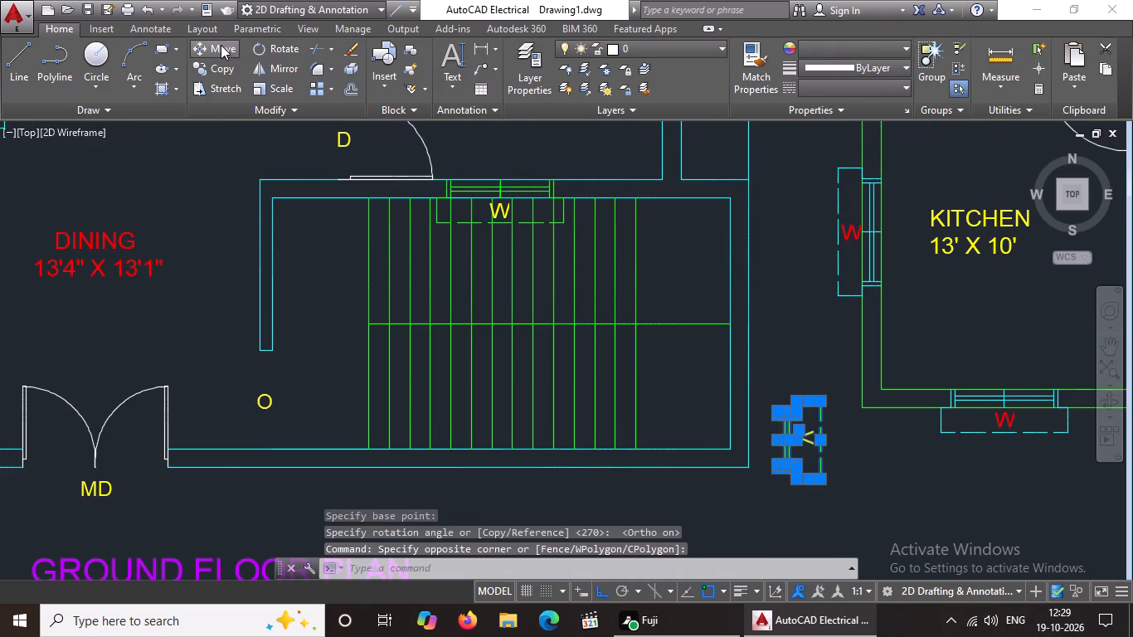
scroll(771, 439, up, 2)
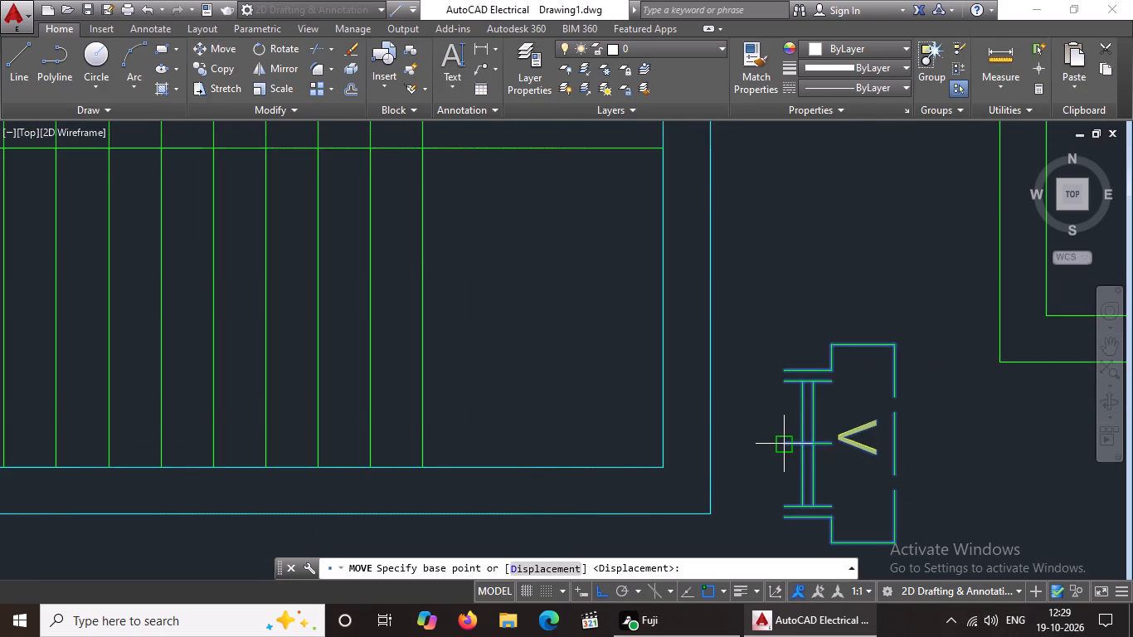
click(785, 446)
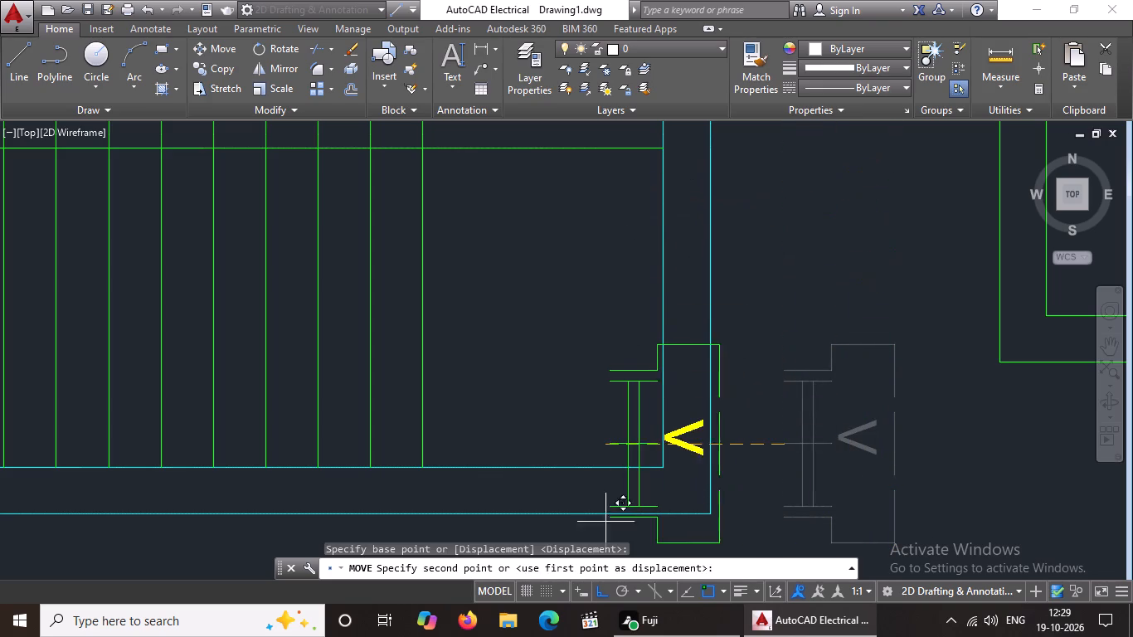
click(597, 596)
middle_drag(654, 326, 628, 446)
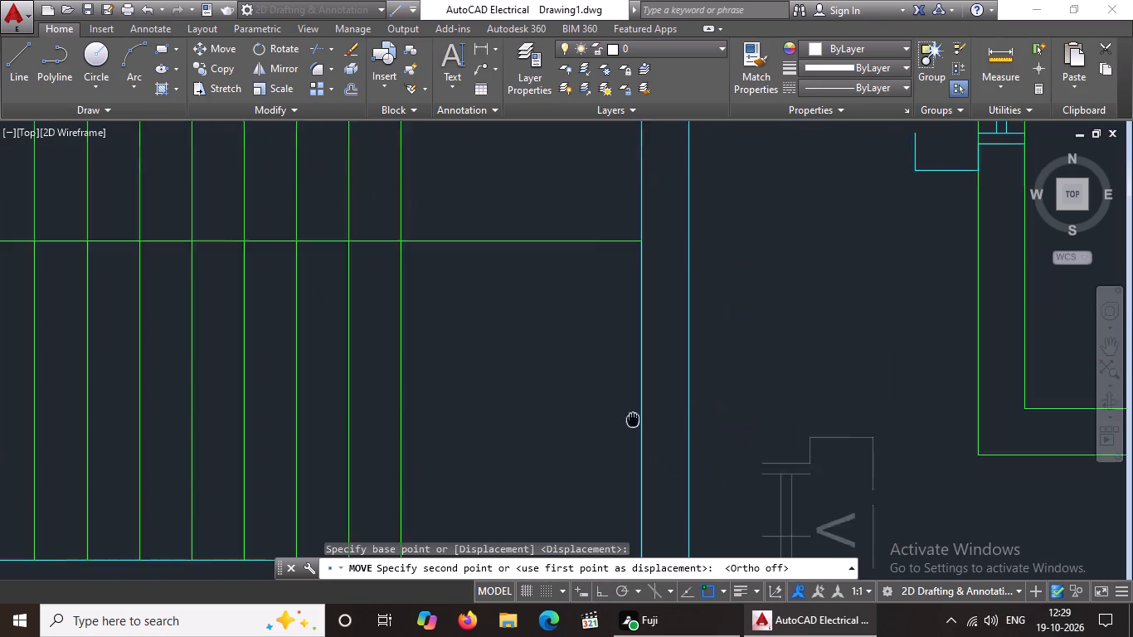
middle_drag(628, 446, 617, 503)
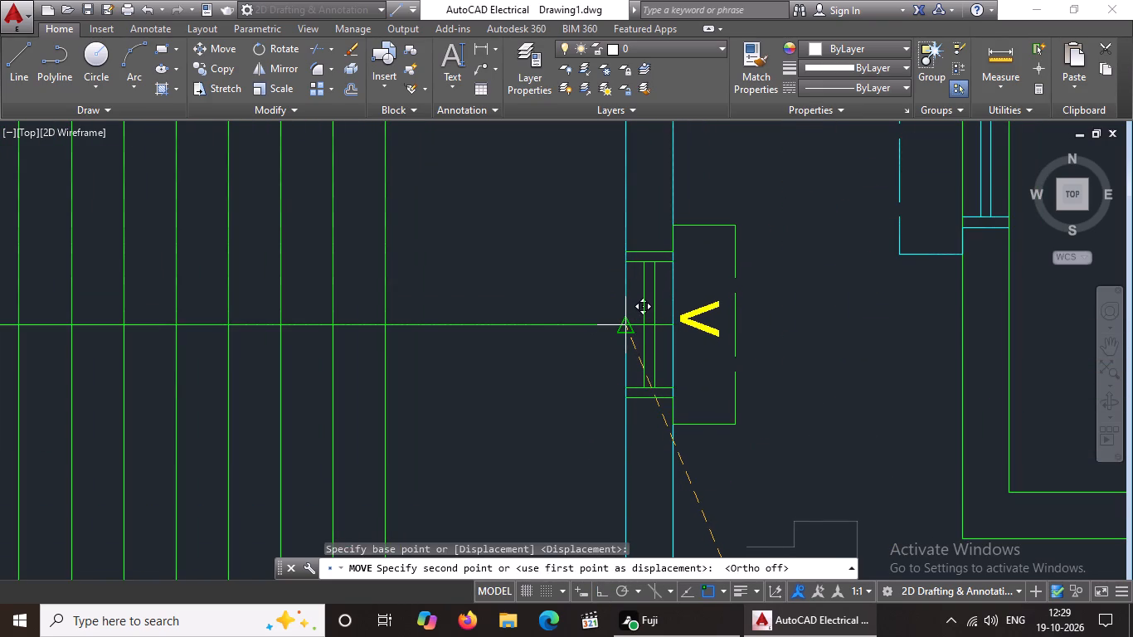
click(624, 320)
Move the rotated first floor ventilator into the staircase's outer side wall, centred on the end of the stair's middle line.
scroll(732, 338, down, 6)
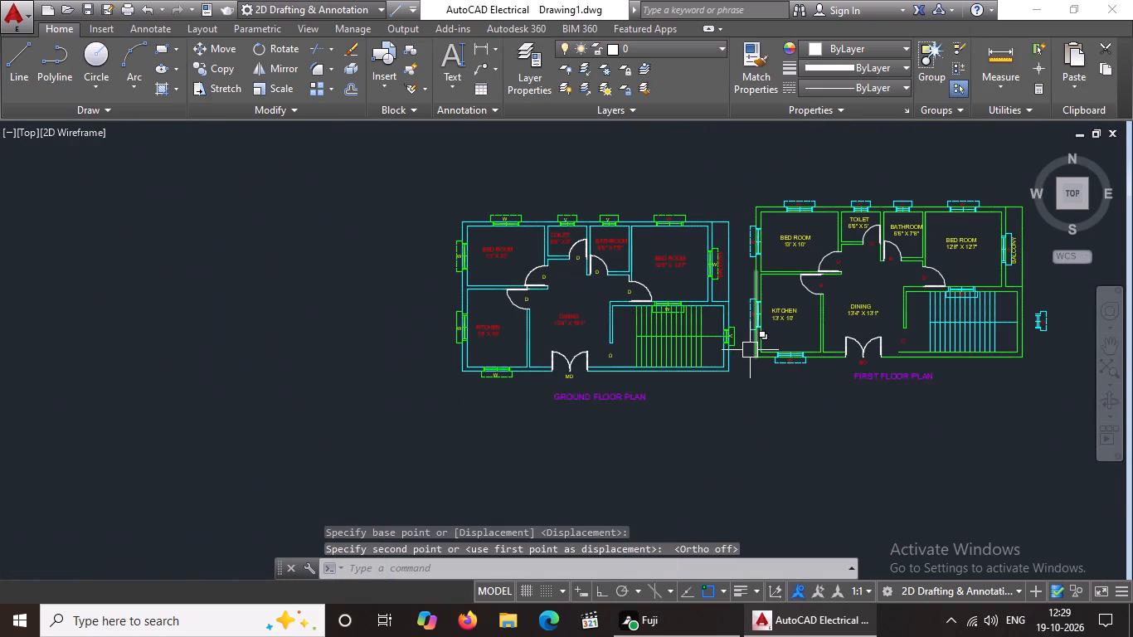
middle_drag(737, 352, 502, 393)
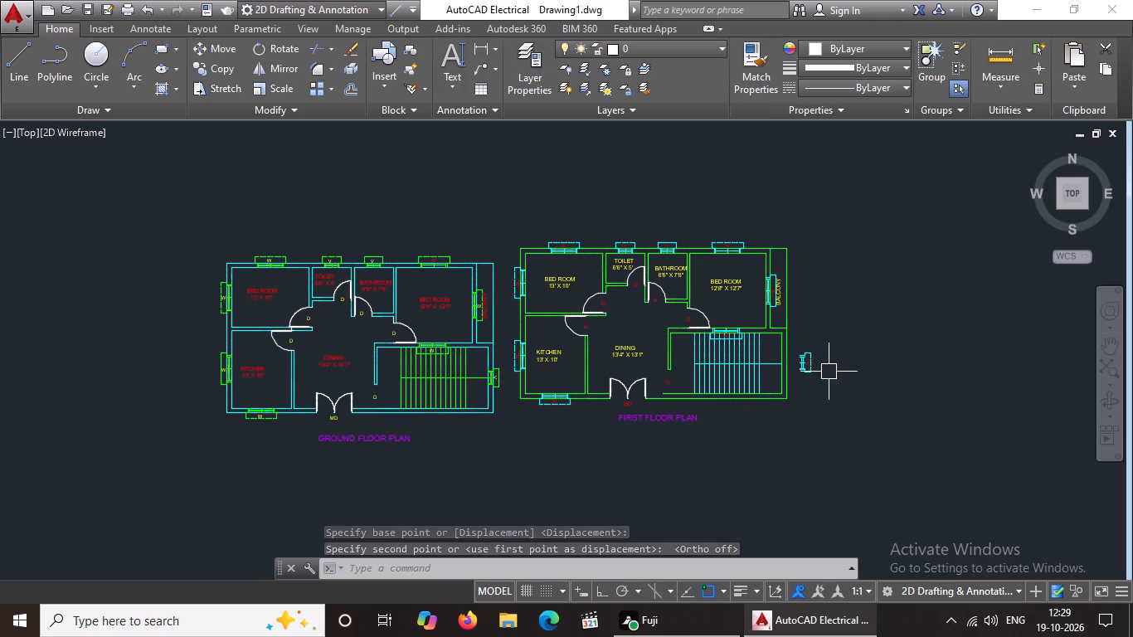
scroll(813, 371, up, 3)
drag(732, 276, 746, 294)
click(834, 424)
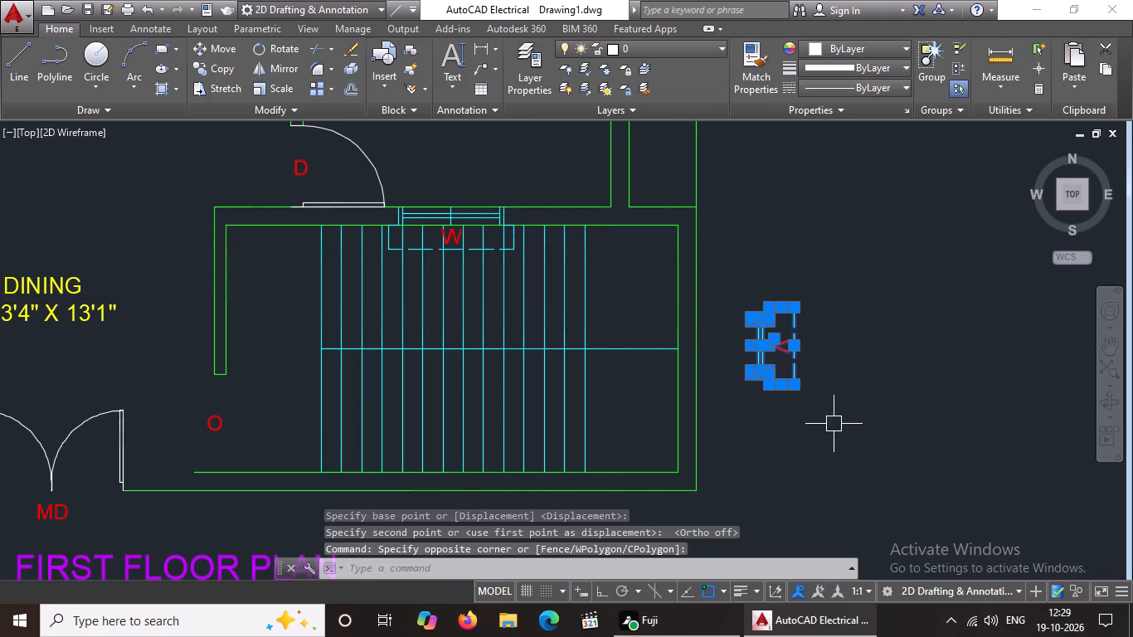
click(199, 50)
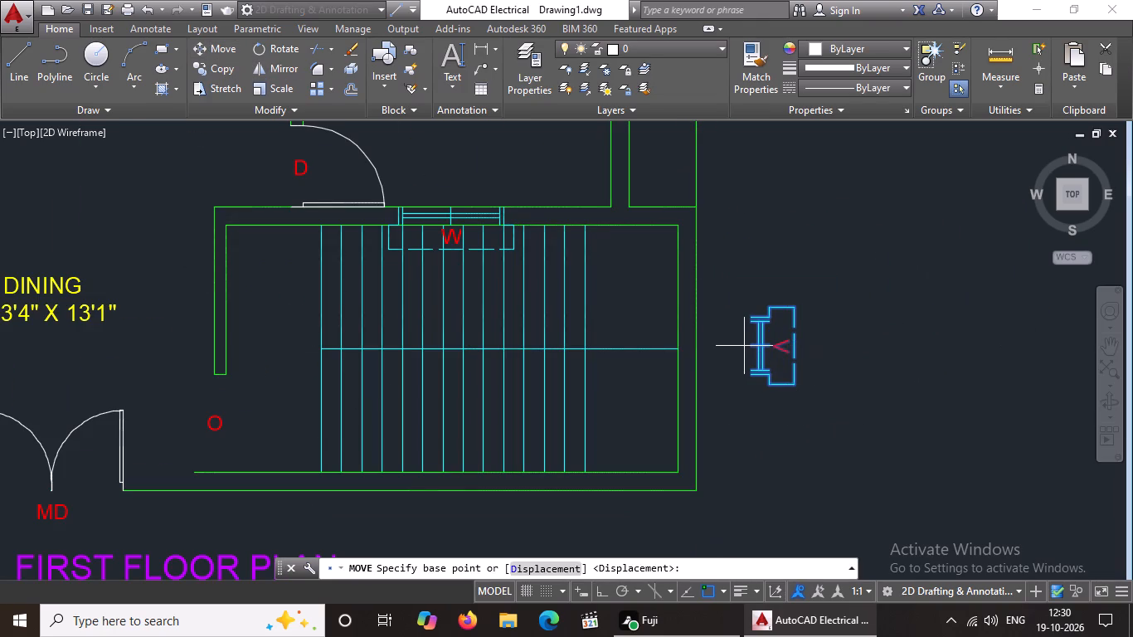
click(756, 346)
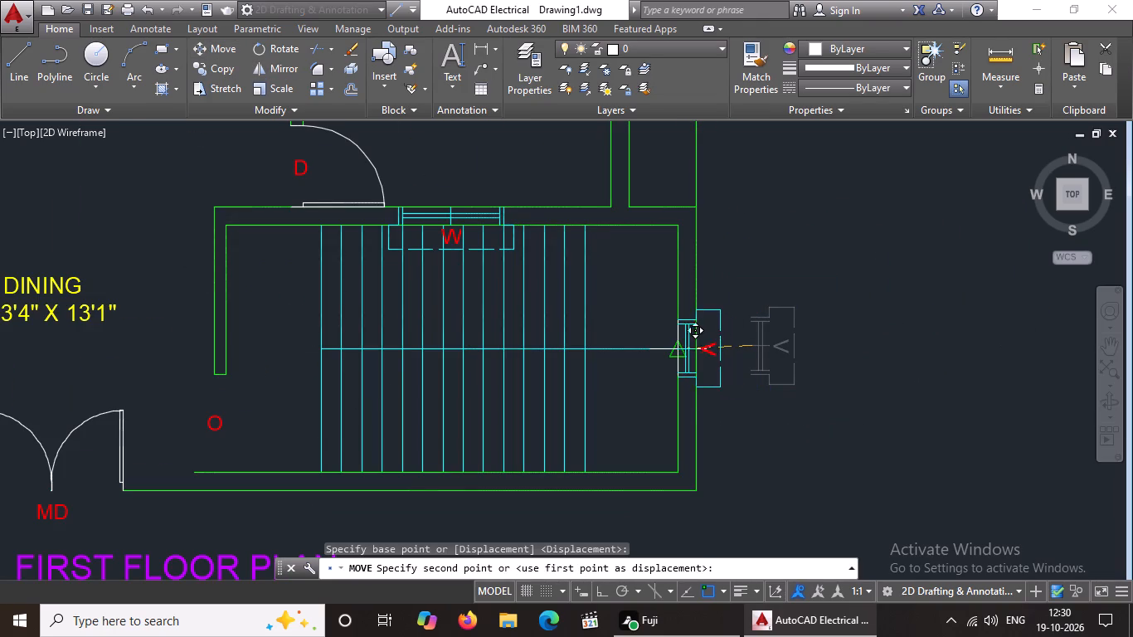
click(676, 353)
scroll(787, 348, down, 5)
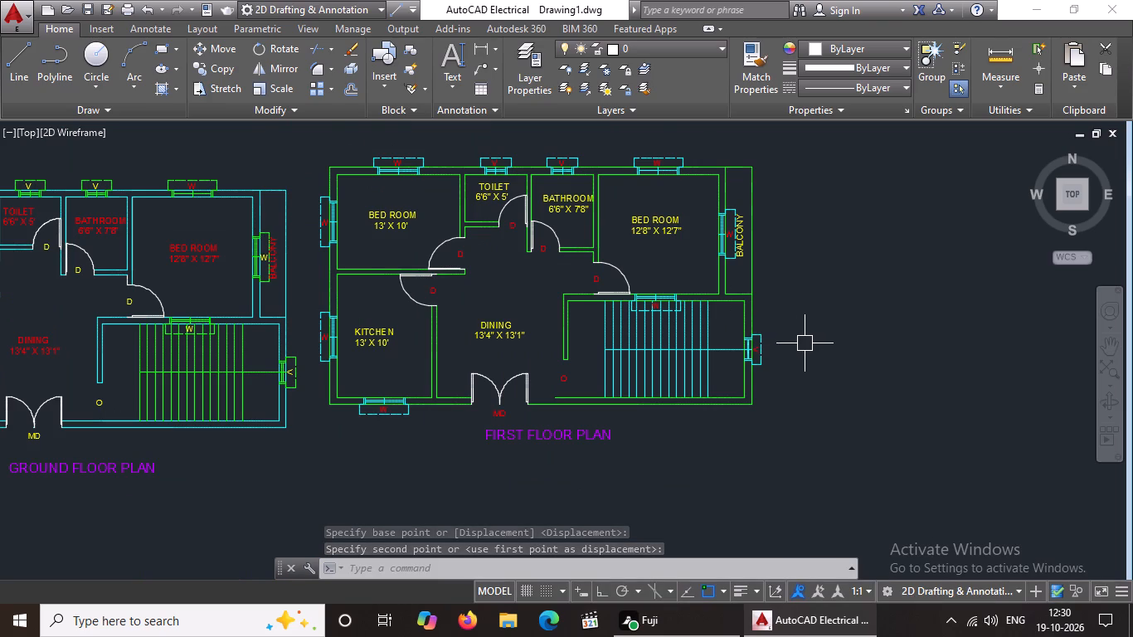
key(Escape)
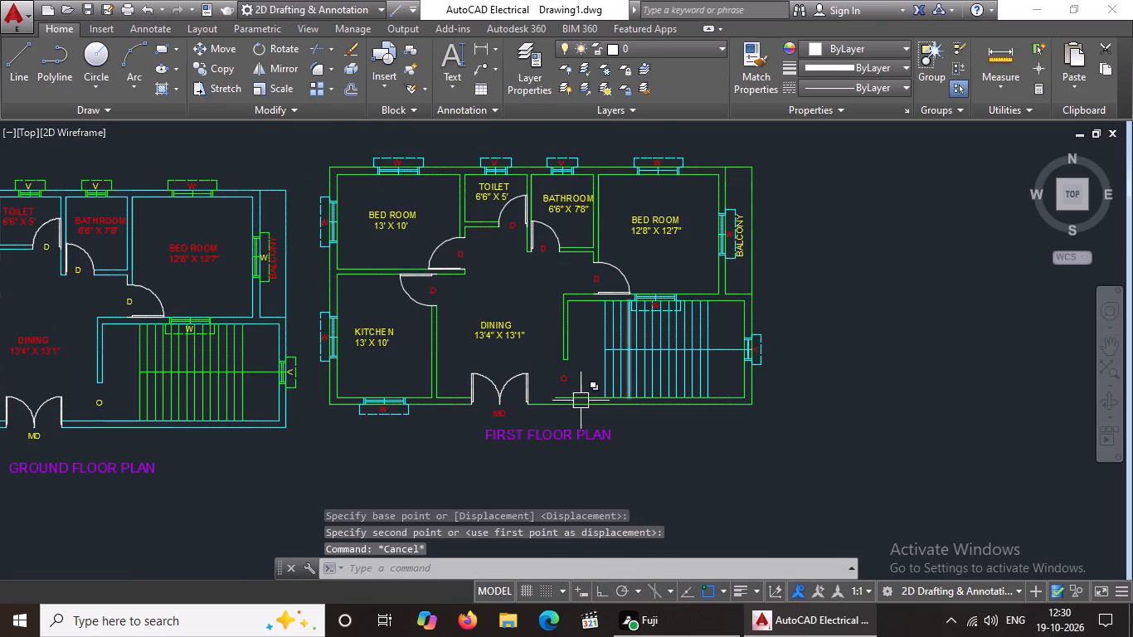
key(Escape)
key(Escape)
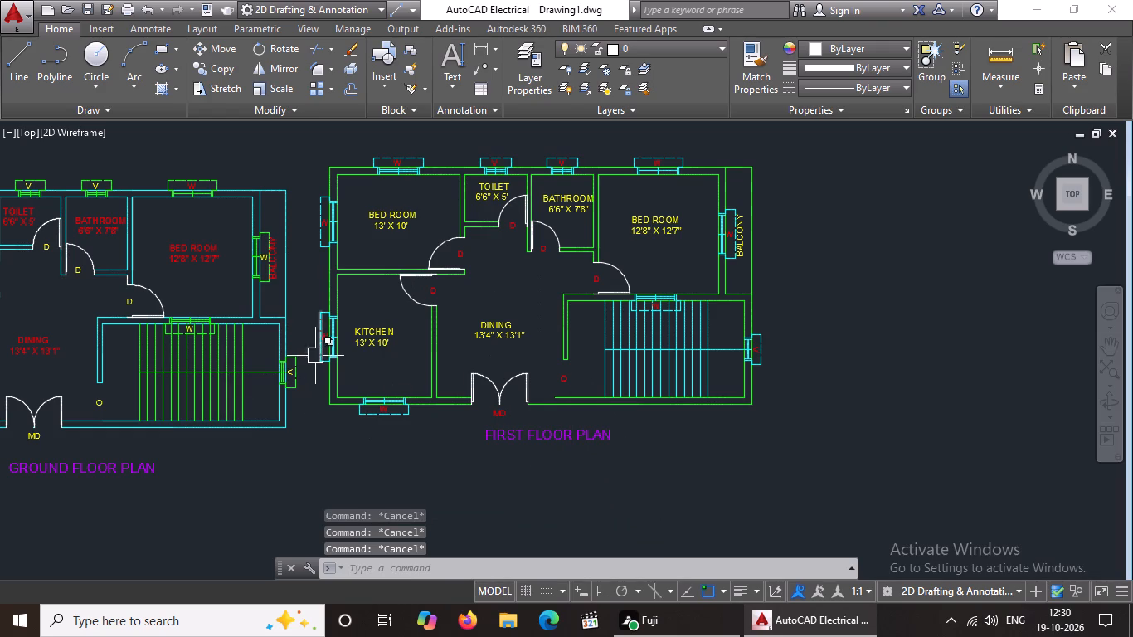
Review the ground and first floor plans side by side, comparing their walls, windows and ventilators.
scroll(316, 355, down, 1)
middle_drag(332, 399, 546, 433)
scroll(474, 411, down, 1)
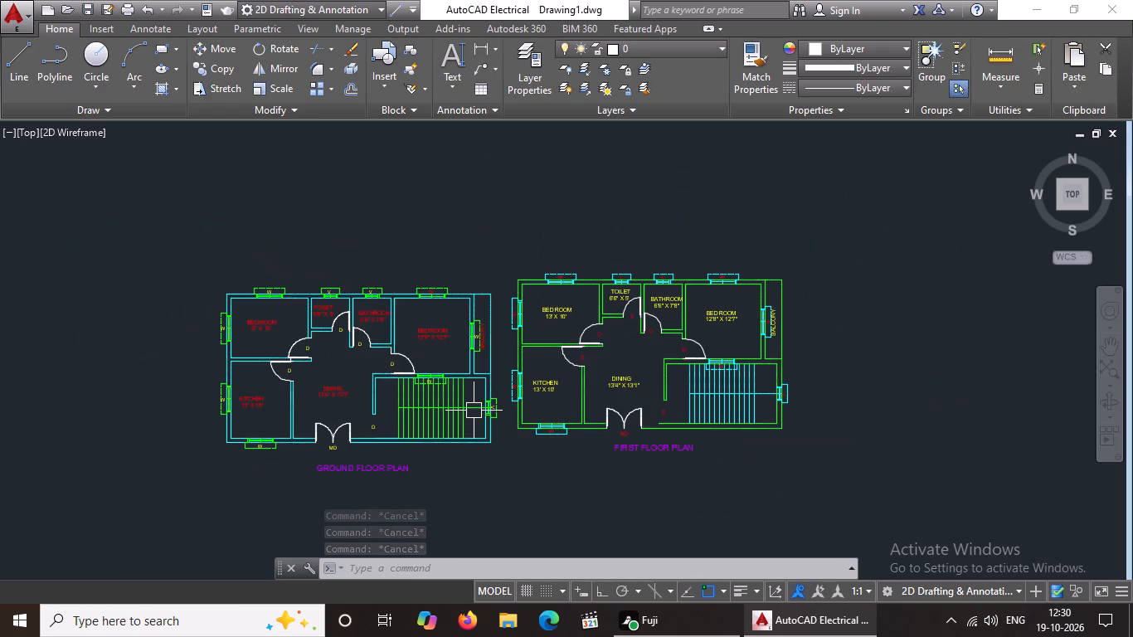
middle_drag(482, 410, 283, 421)
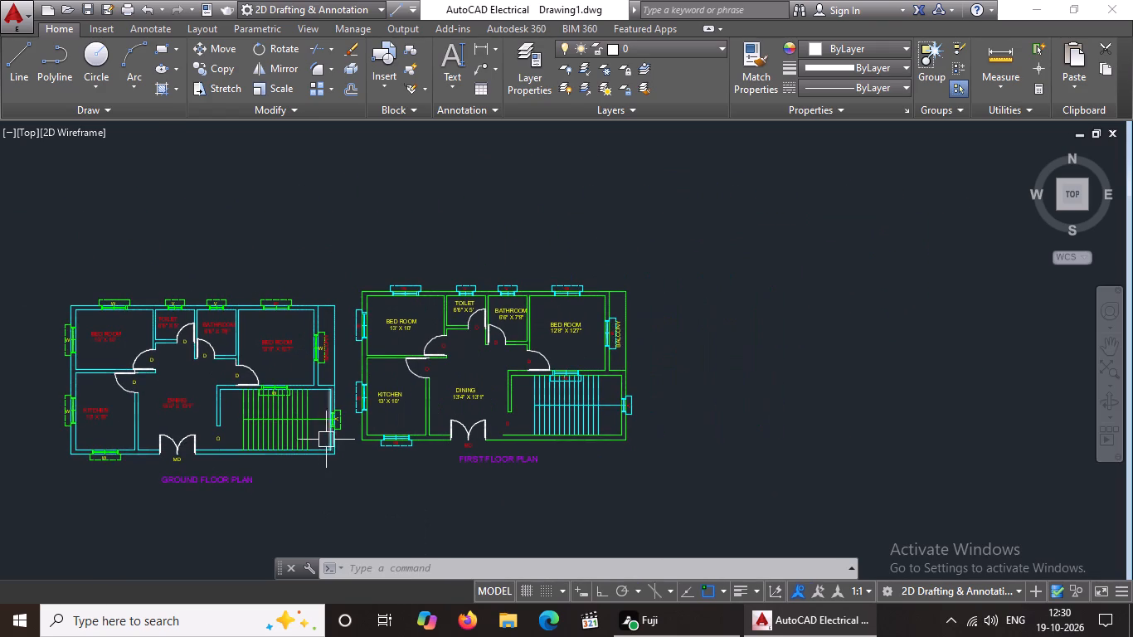
middle_drag(371, 389, 387, 377)
scroll(295, 471, up, 1)
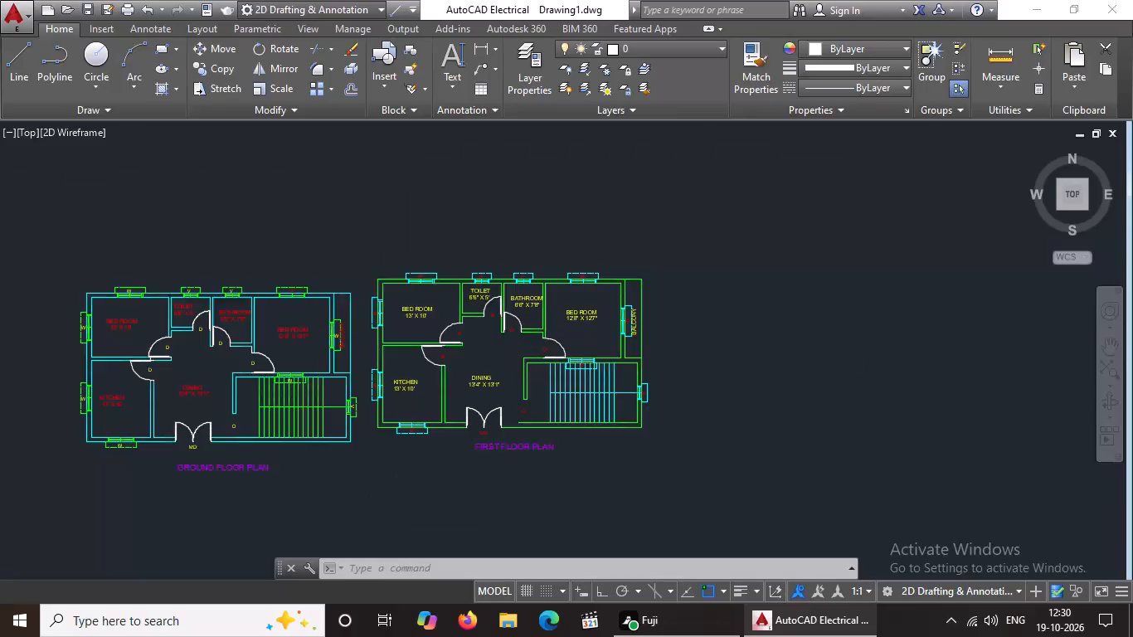
scroll(295, 471, up, 2)
scroll(306, 440, down, 4)
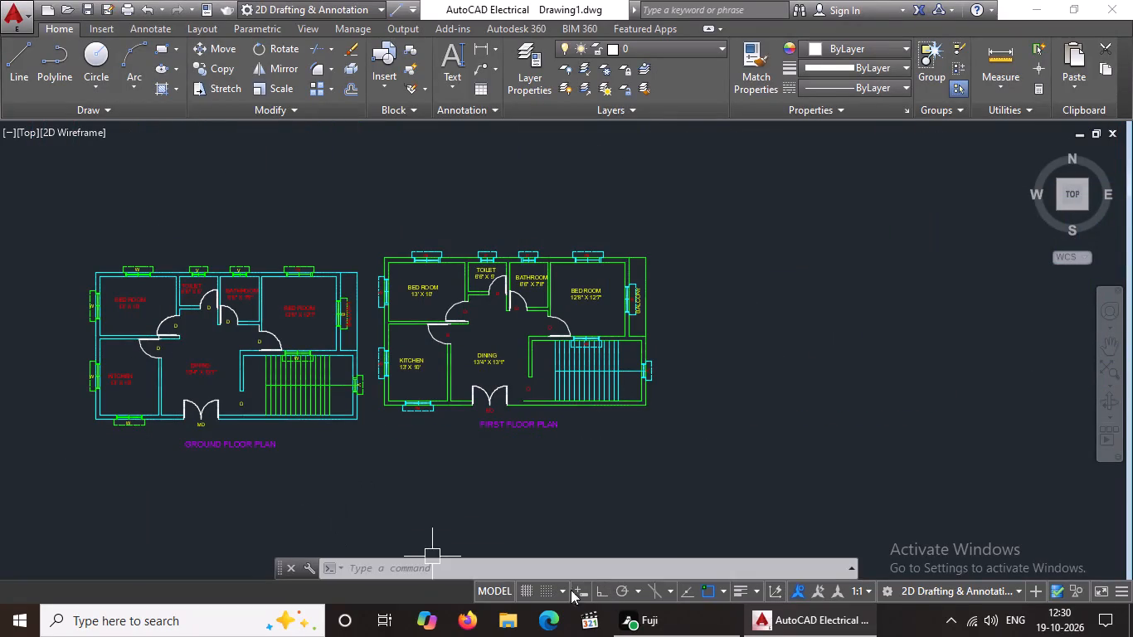